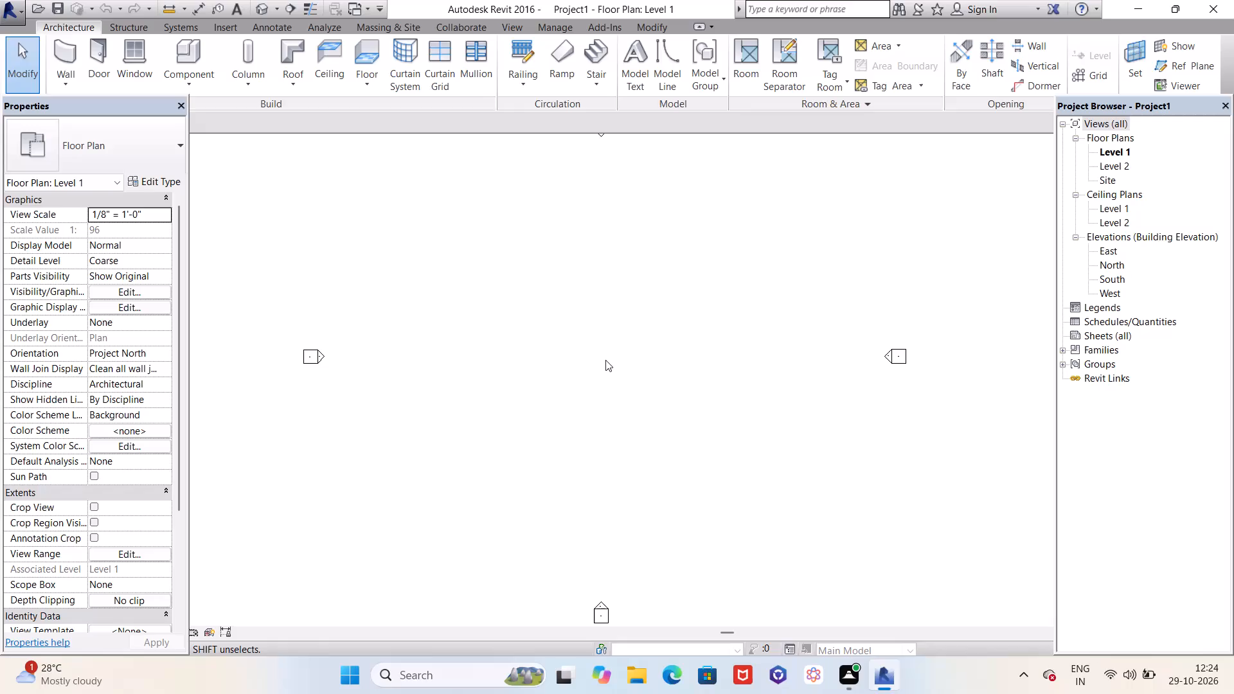
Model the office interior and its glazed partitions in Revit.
Start the Wall tool with the Basic Wall Generic - 8" type and set the unconnected height to 10'.
left_click(66, 57)
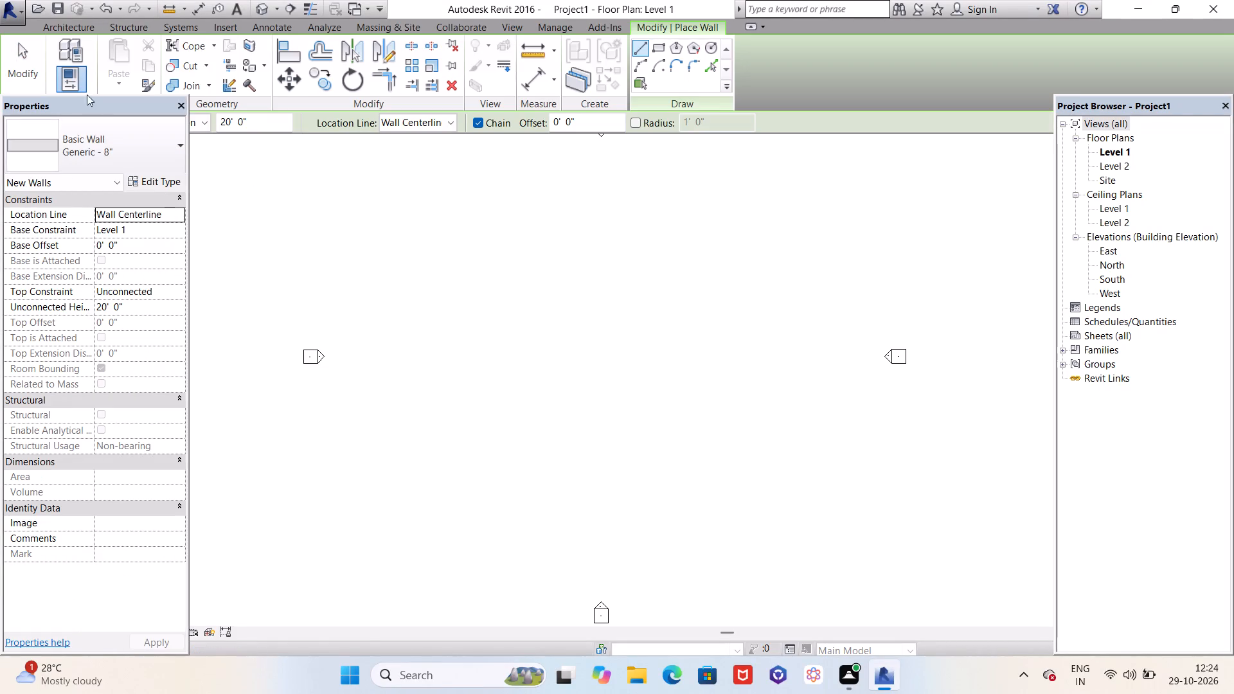
left_click(111, 154)
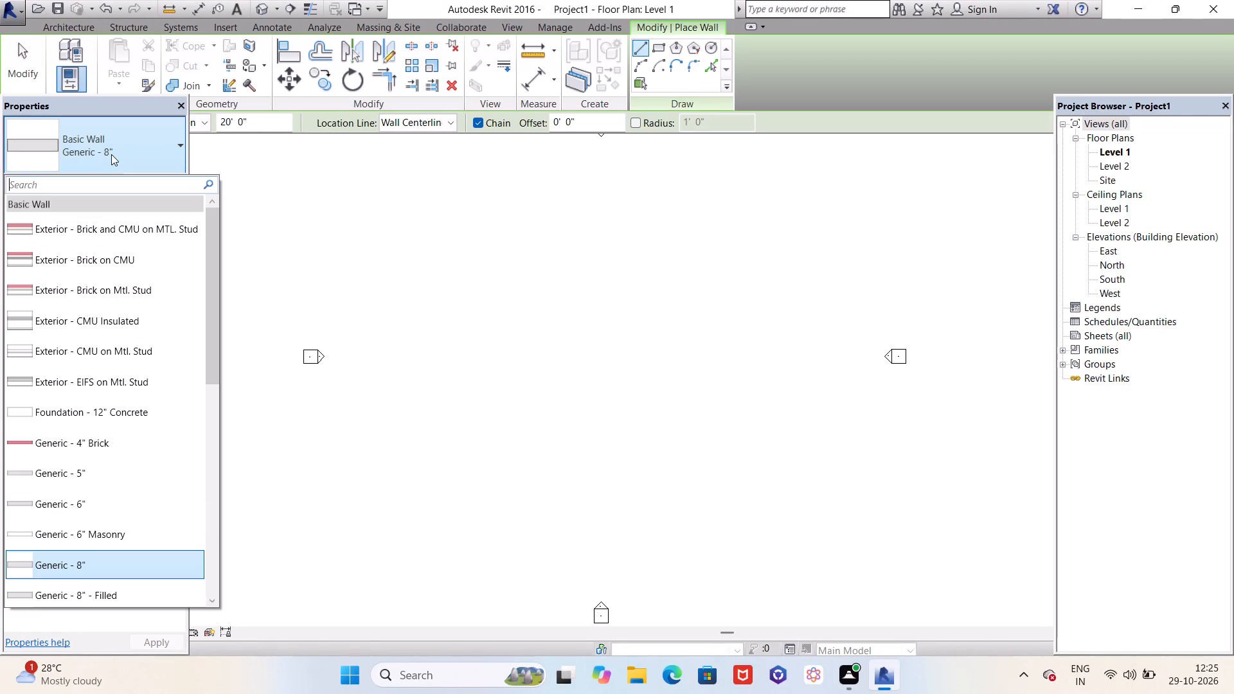
left_click(111, 154)
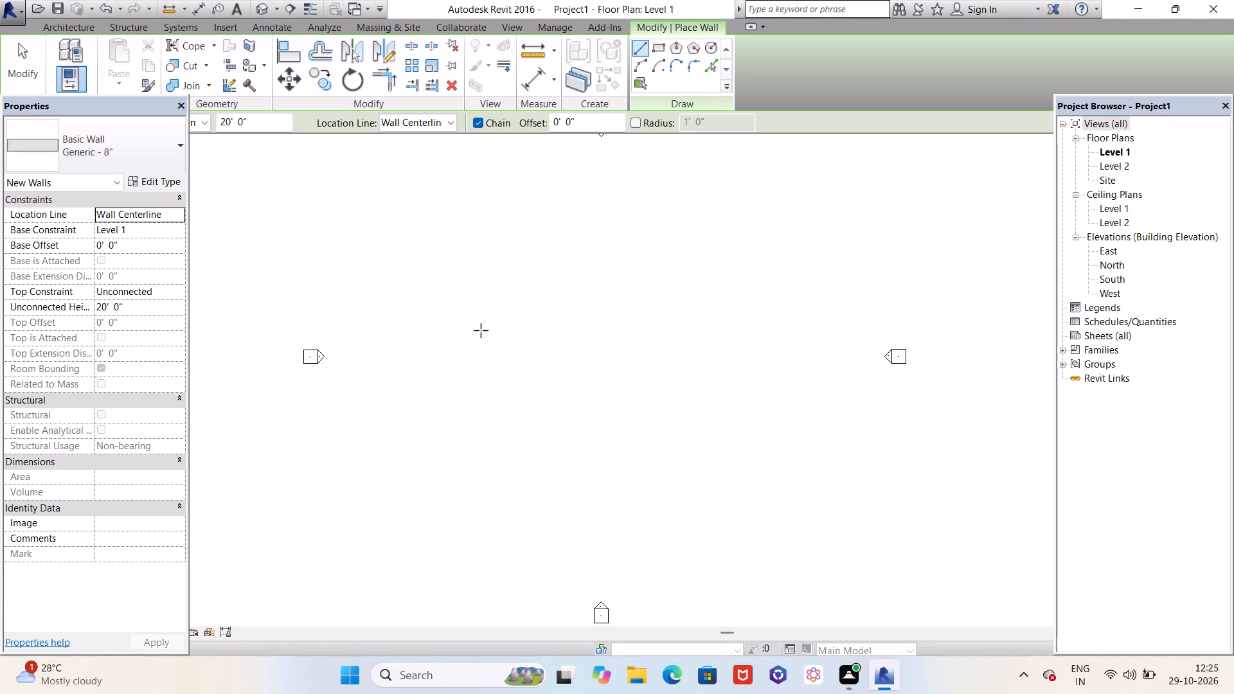
left_click_drag(263, 125, 226, 116)
left_click_drag(226, 116, 219, 116)
type("10'")
key("Return")
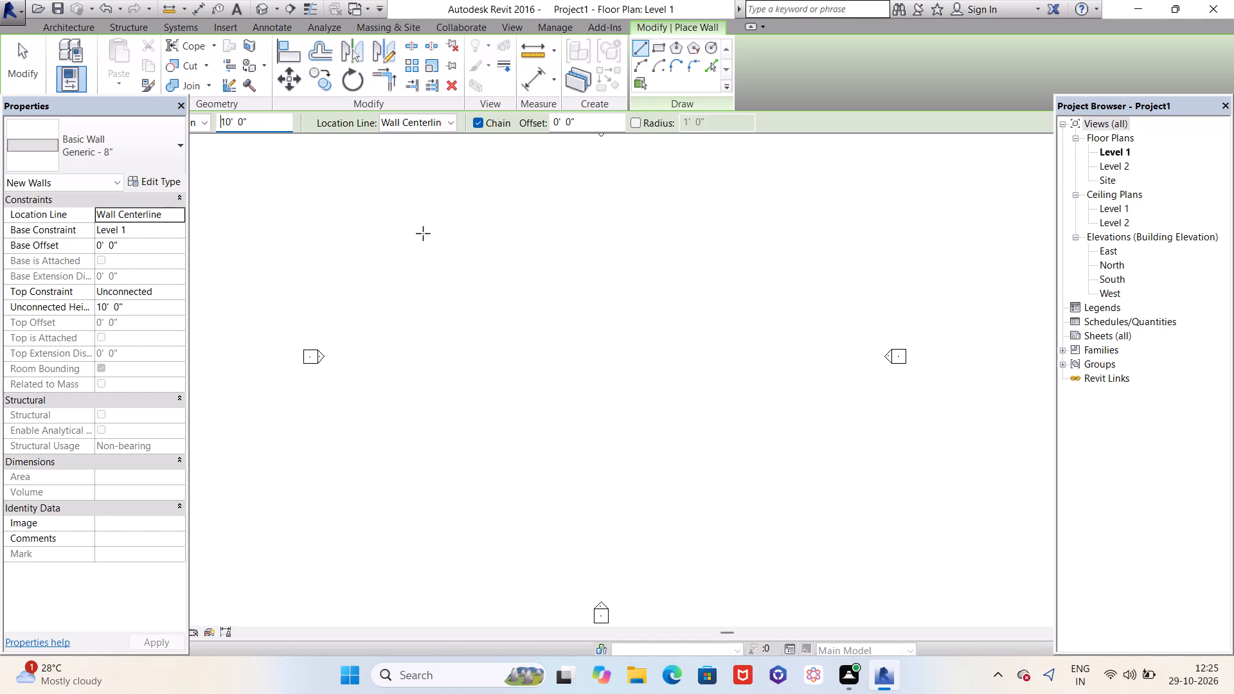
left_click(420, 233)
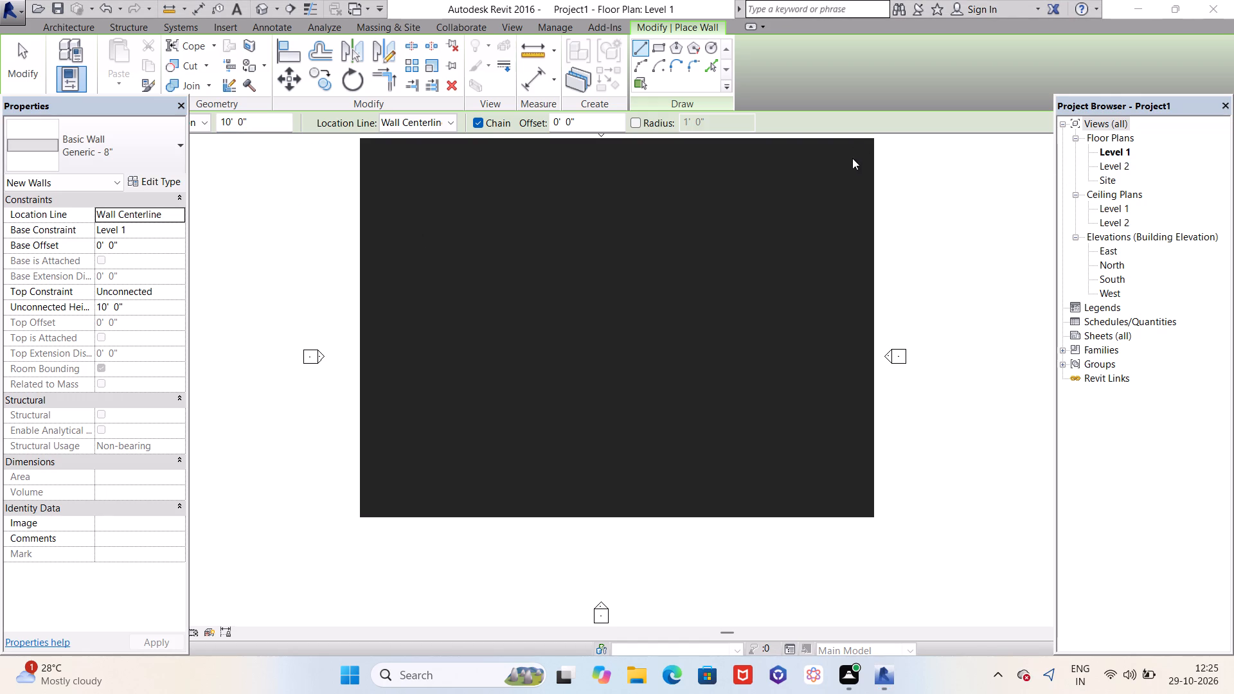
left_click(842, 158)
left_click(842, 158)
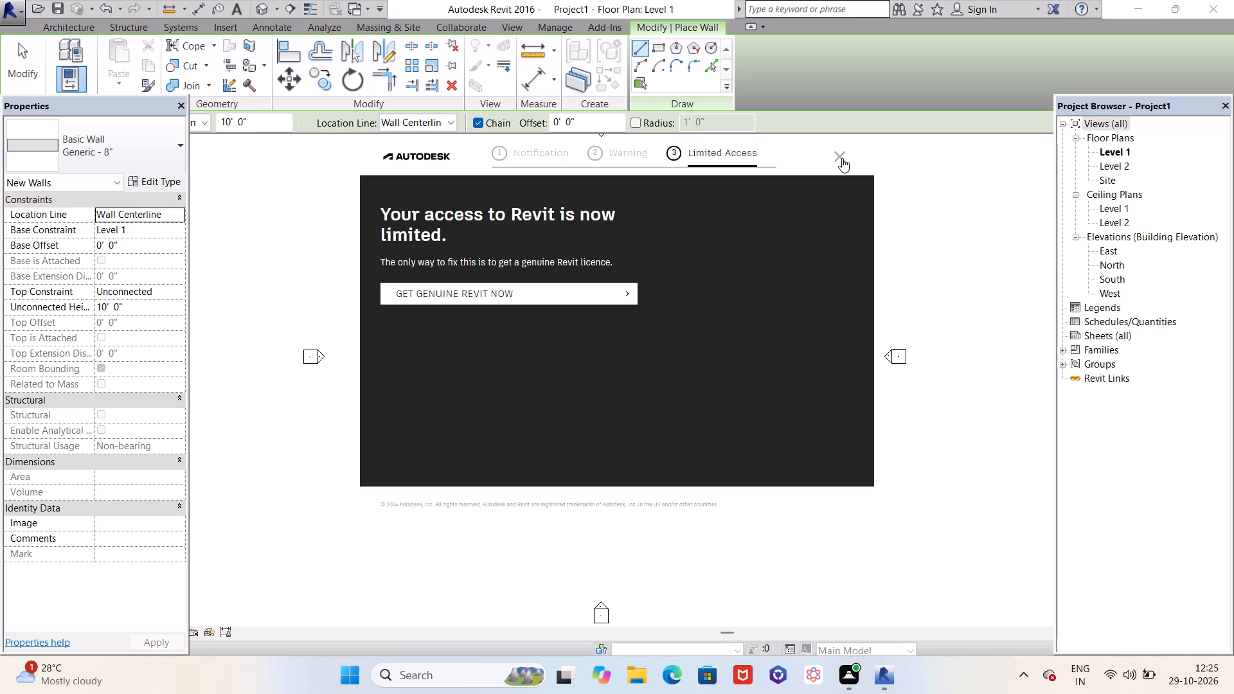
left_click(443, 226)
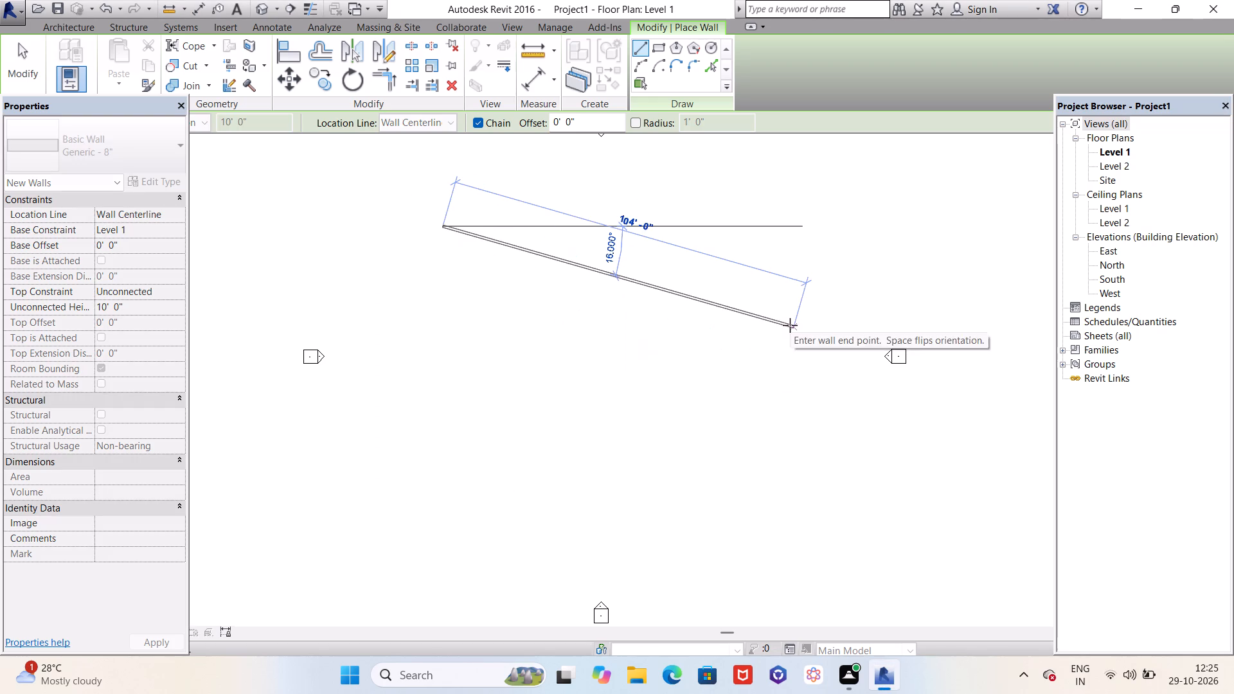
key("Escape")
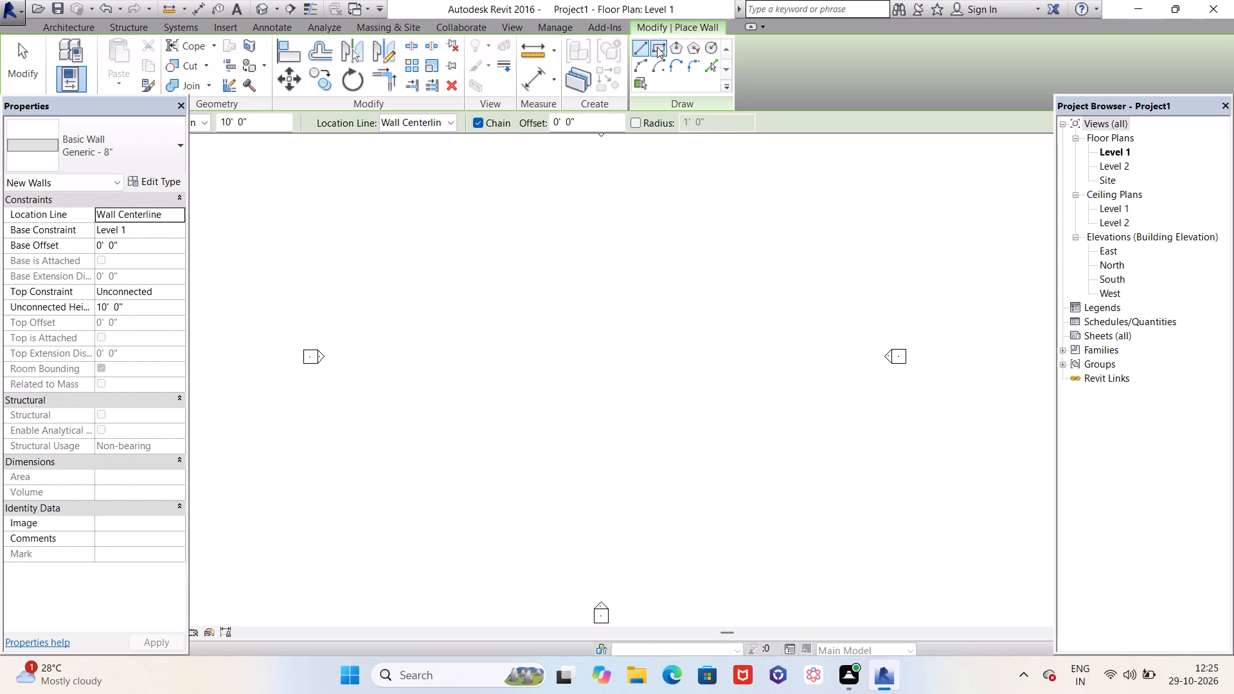
Switch the wall drawing shape to a rectangle.
left_click(656, 49)
Lower the display brightness to about 62 in the system quick settings and return to the Revit floor plan.
left_click(1136, 672)
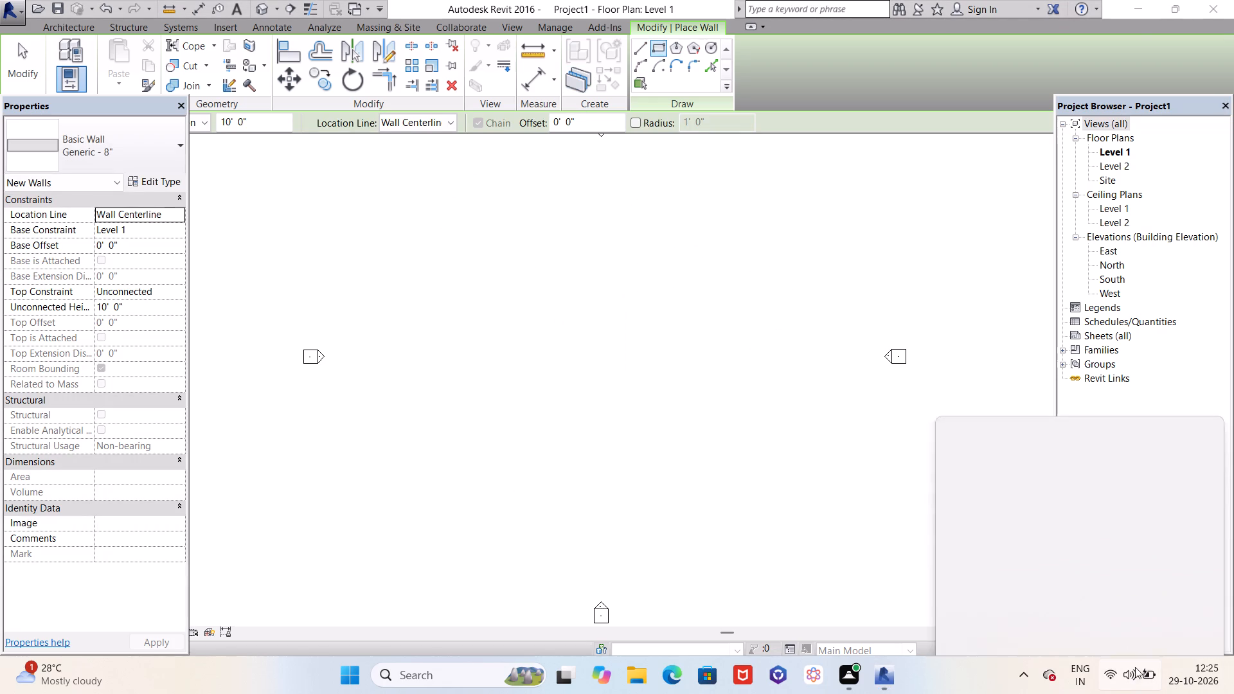
left_click_drag(1164, 536, 1095, 536)
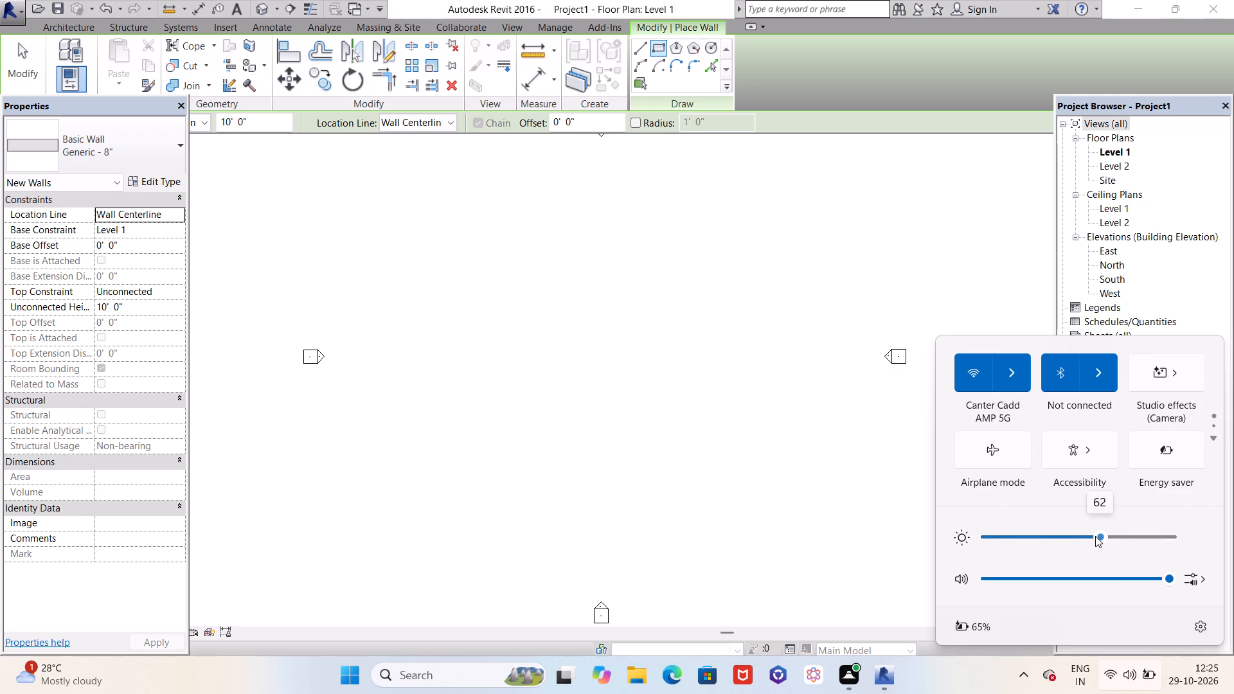
left_click_drag(1095, 536, 1095, 536)
left_click(645, 367)
Set the location line for the new rectangular walls to Finish Face: Exterior.
left_click(454, 240)
key("Escape")
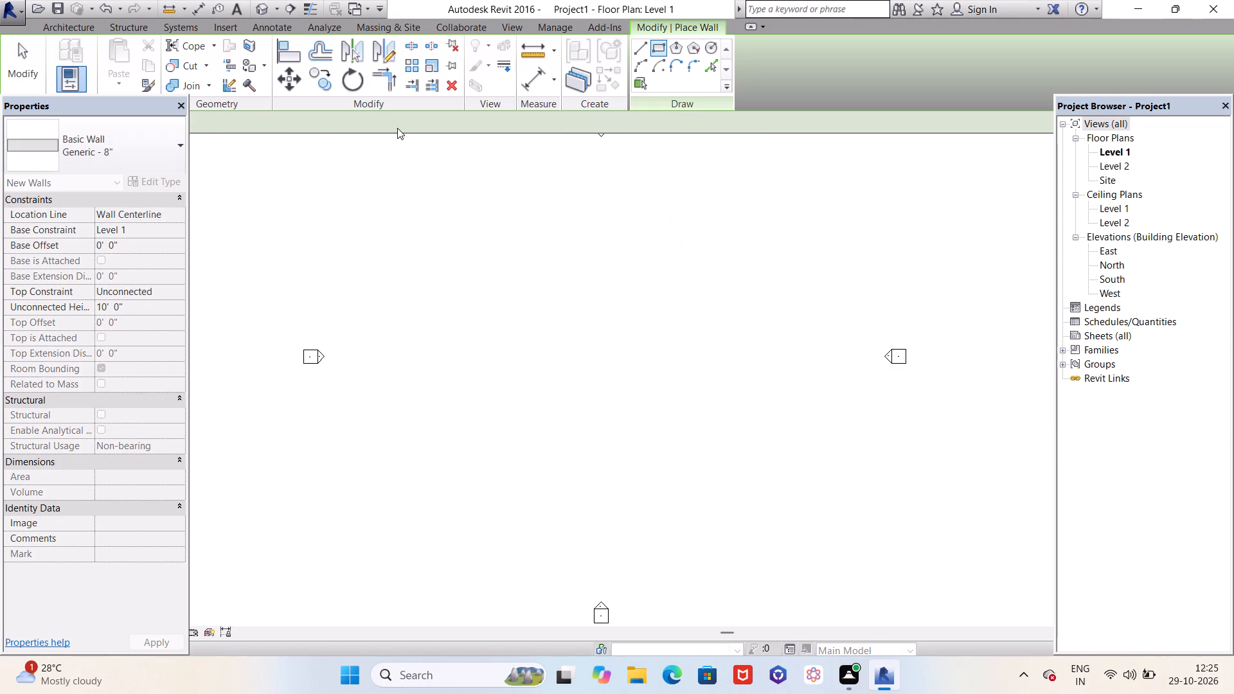
left_click(445, 120)
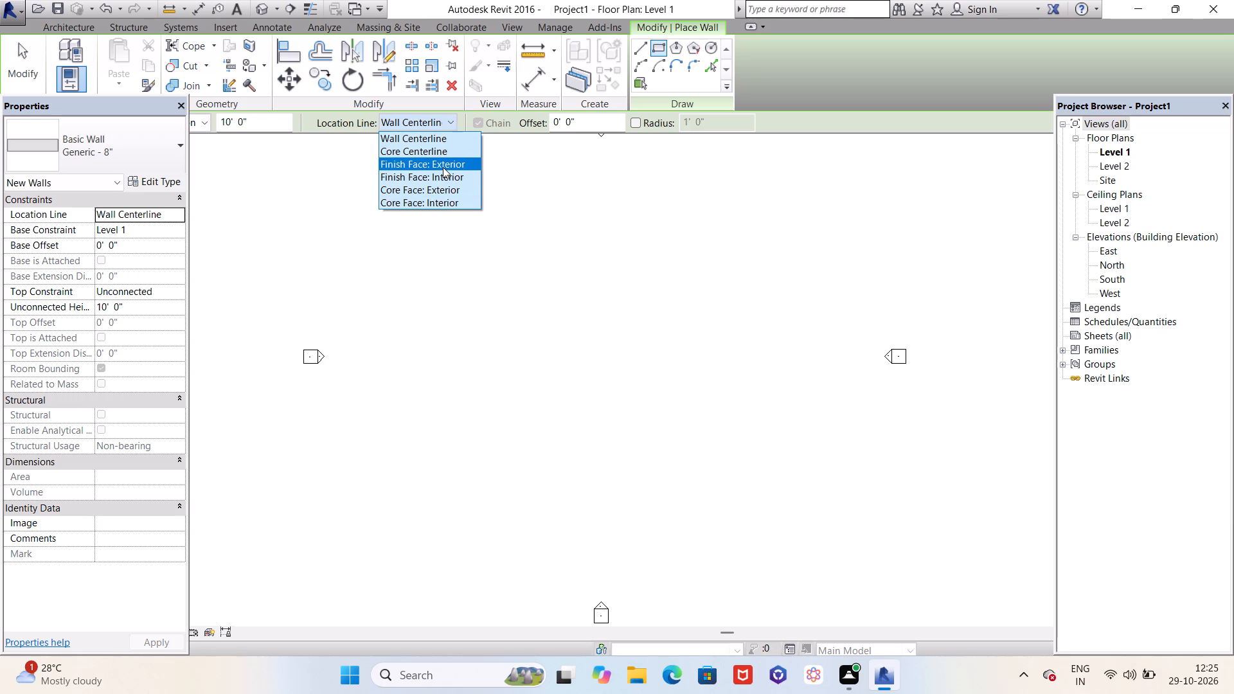
left_click(443, 167)
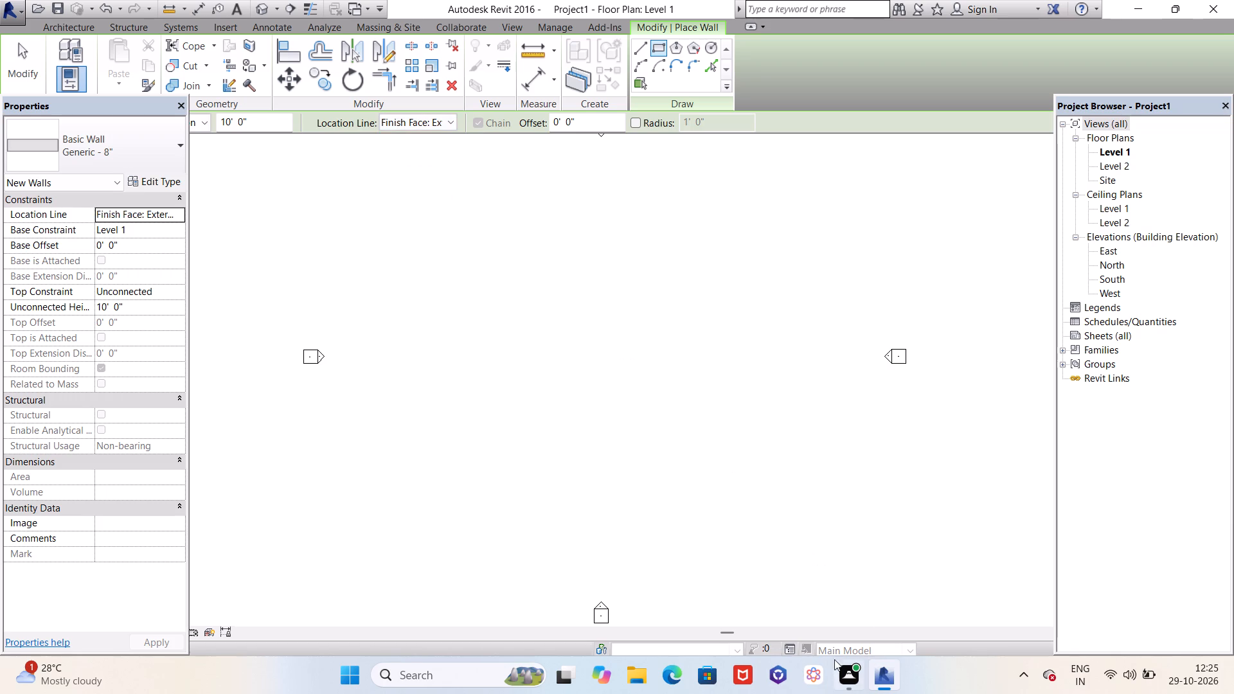
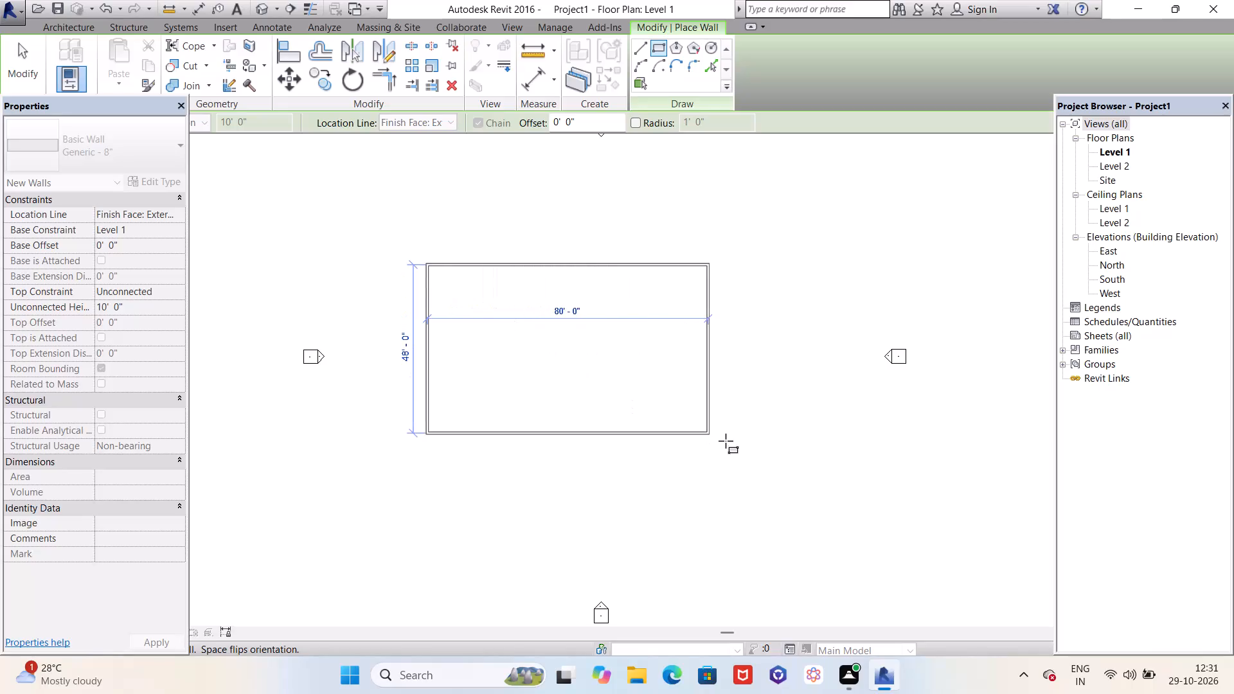
Finish the rectangle of walls at about 84' by 52' and end the Wall tool.
left_click(721, 454)
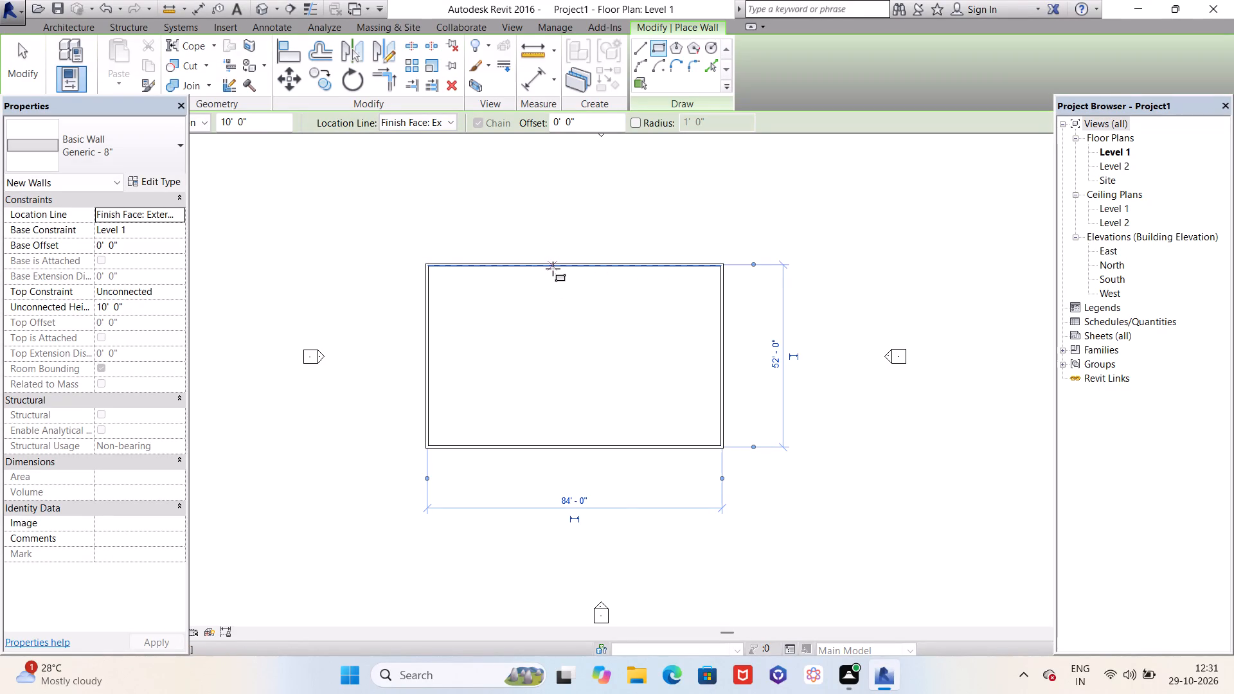
key("space")
key("Escape")
key("Escape")
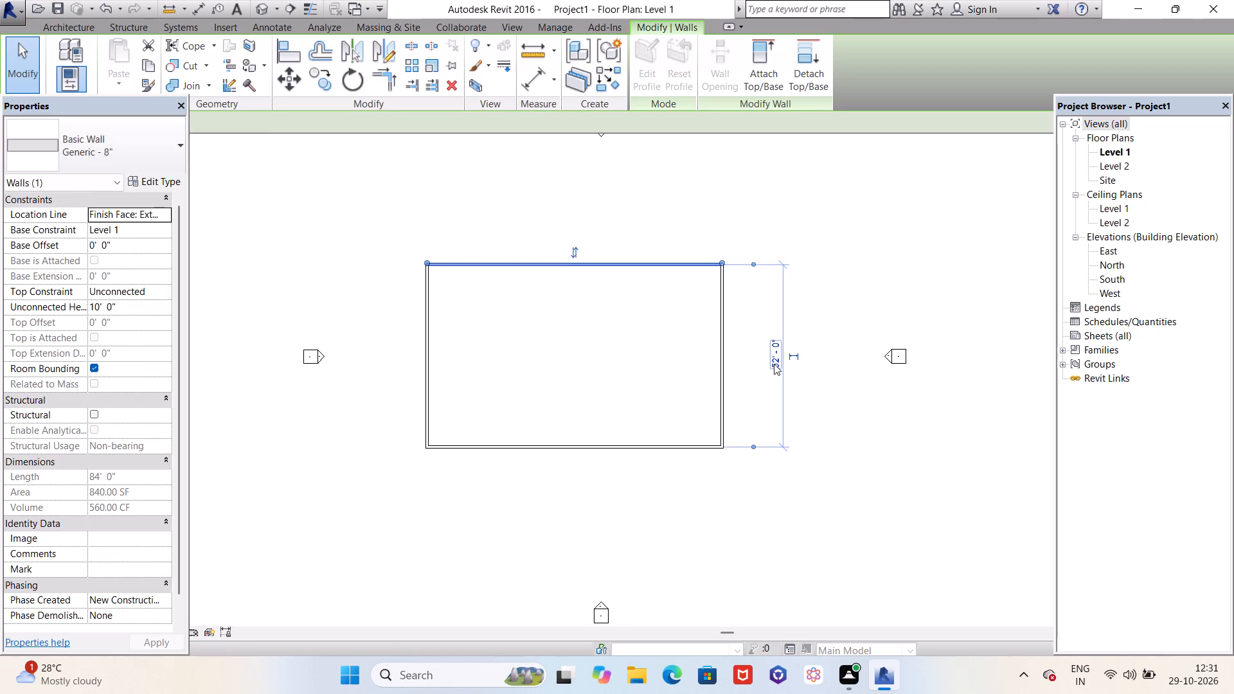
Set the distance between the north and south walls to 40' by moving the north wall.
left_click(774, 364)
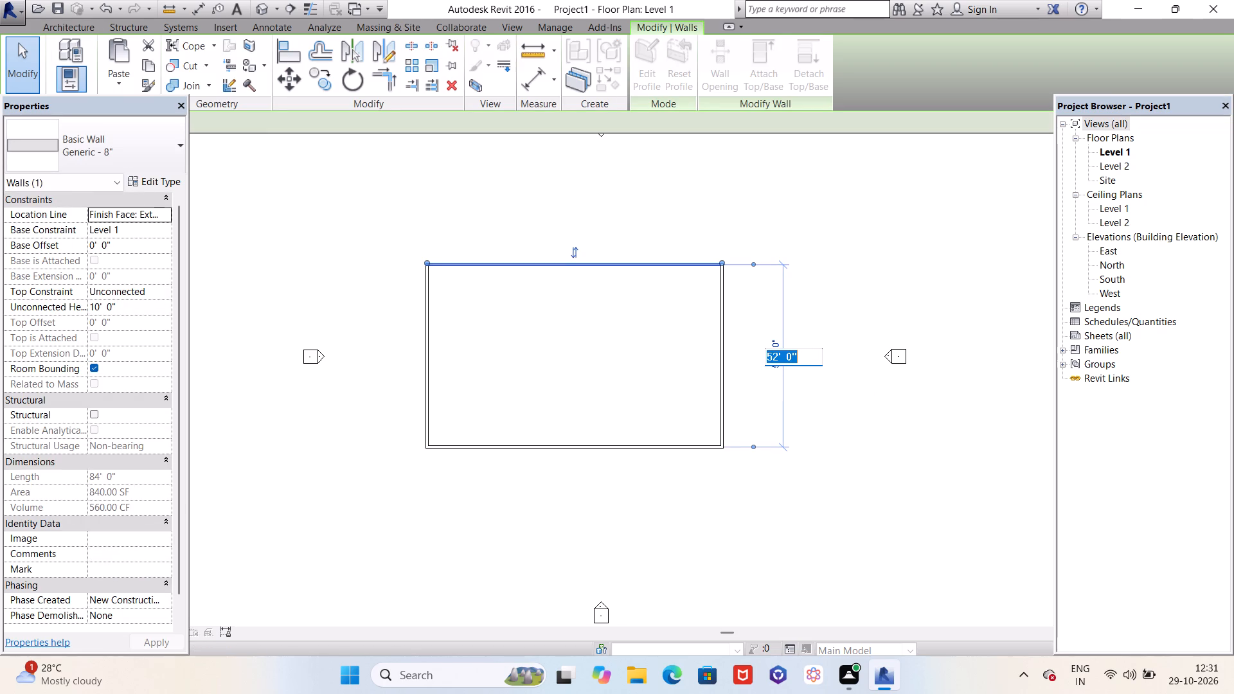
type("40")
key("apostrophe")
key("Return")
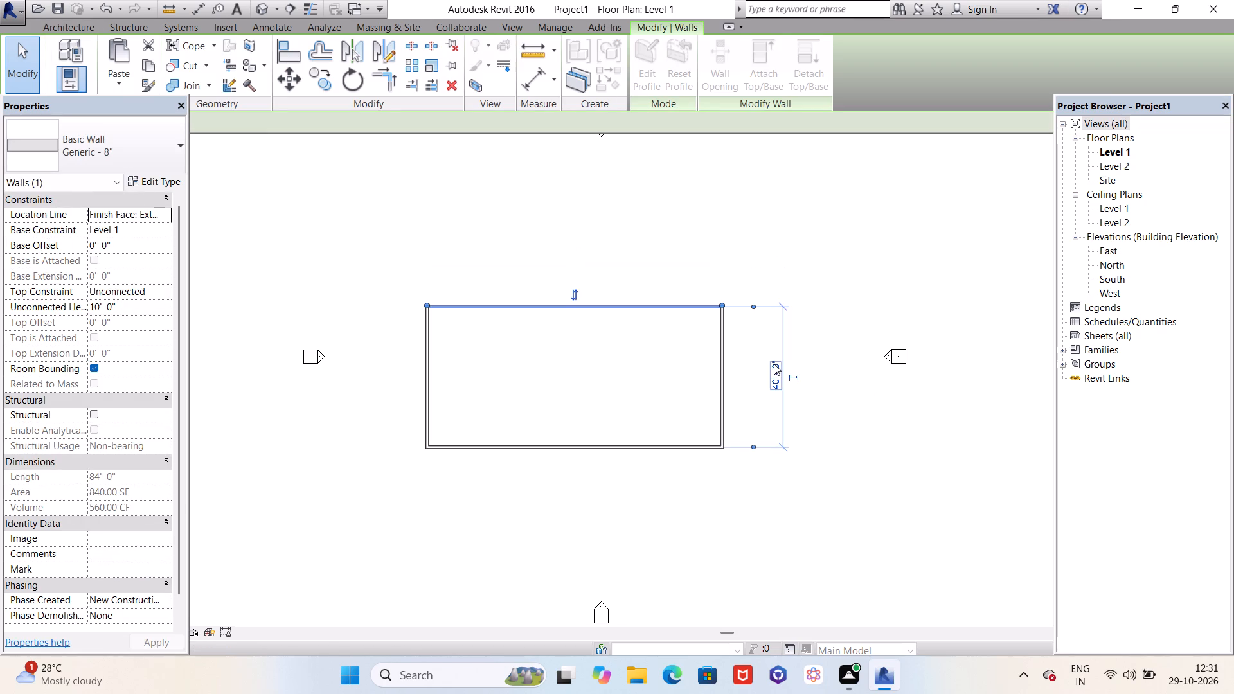
Shift both witness lines of the north wall's temporary dimension to the exterior faces of the north and south walls.
scroll(756, 283, "up", 6)
scroll(695, 330, "up", 5)
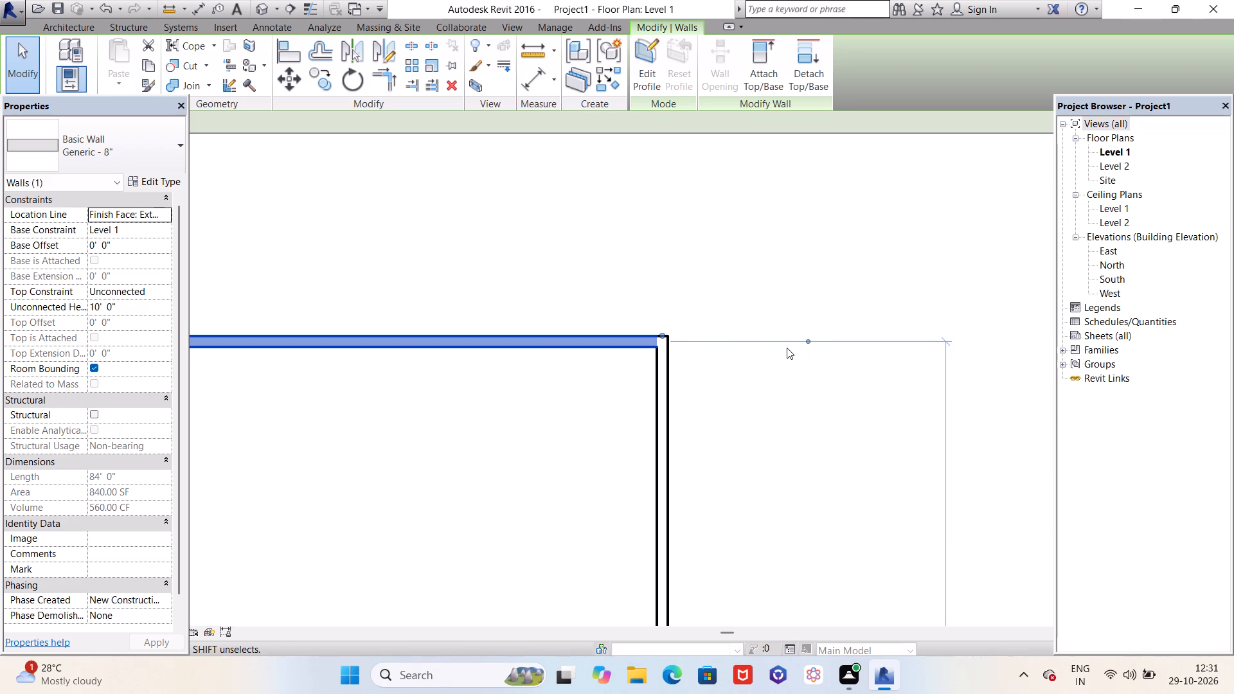
left_click(807, 343)
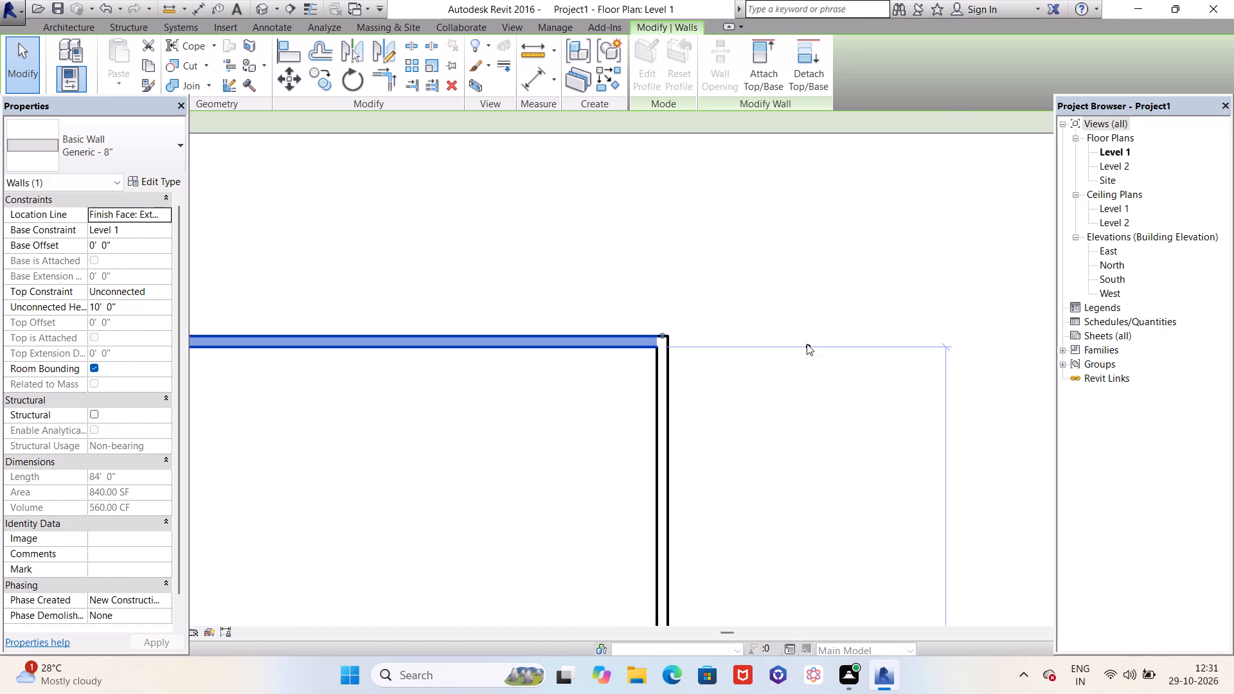
left_click(807, 344)
scroll(805, 272, "down", 10)
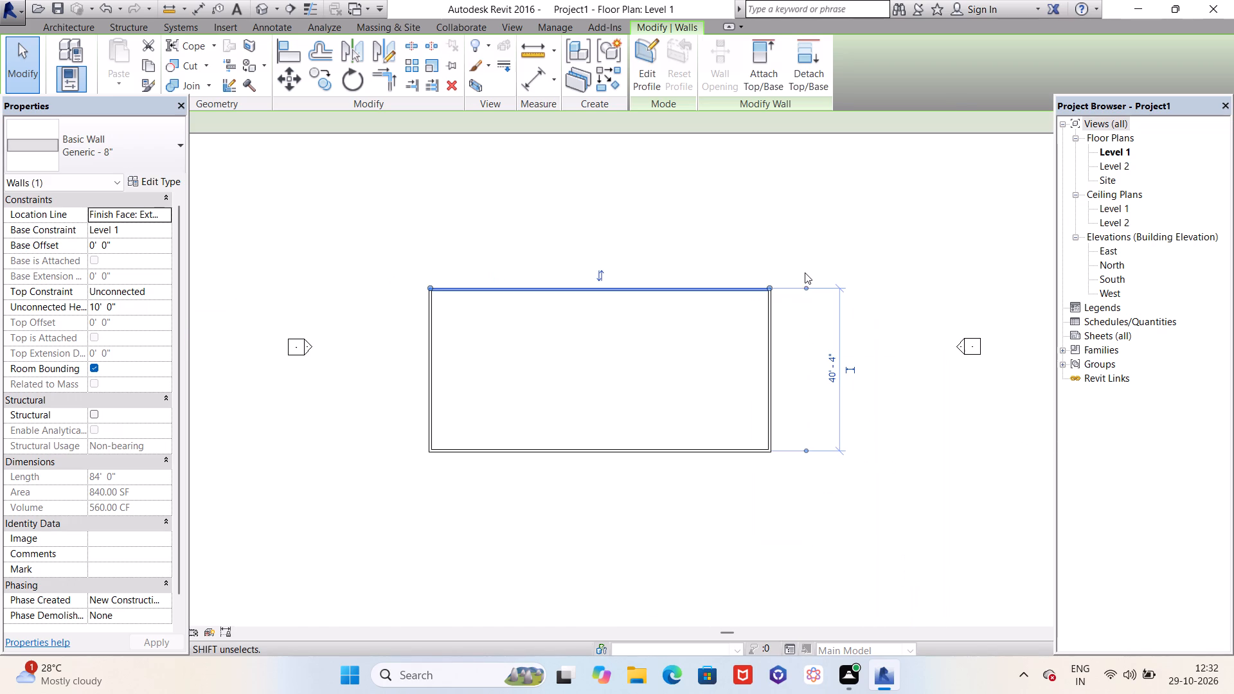
scroll(801, 483, "up", 8)
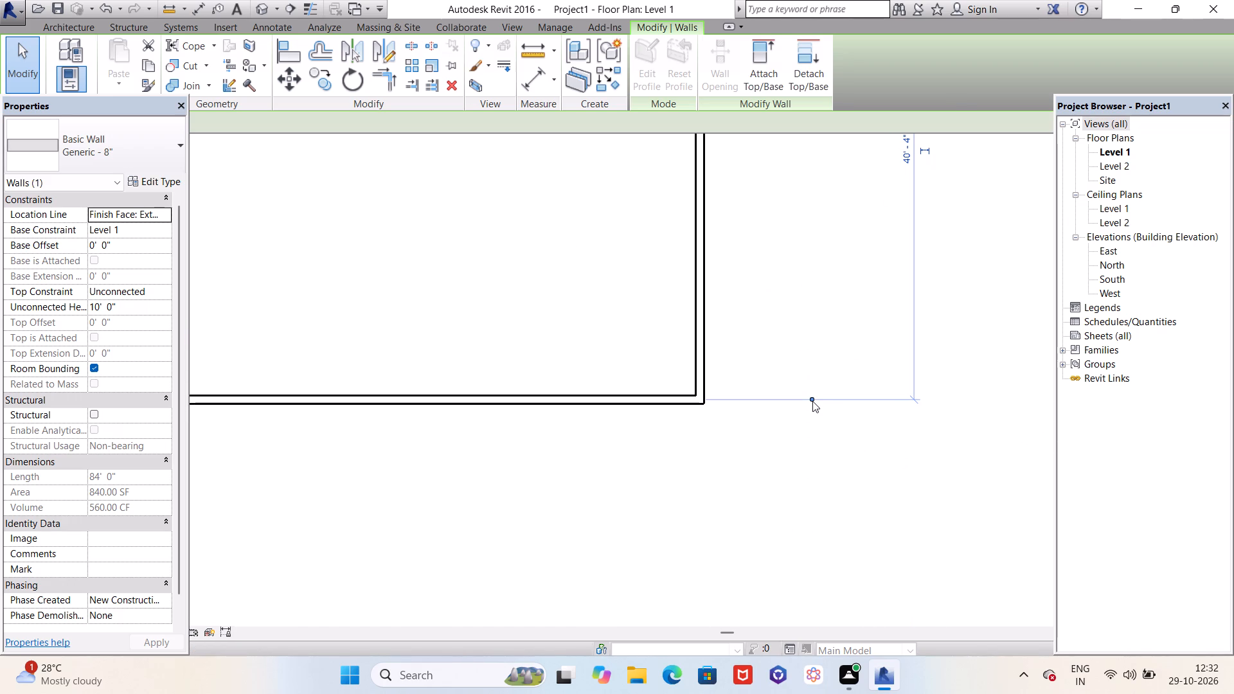
left_click(812, 401)
left_click(811, 397)
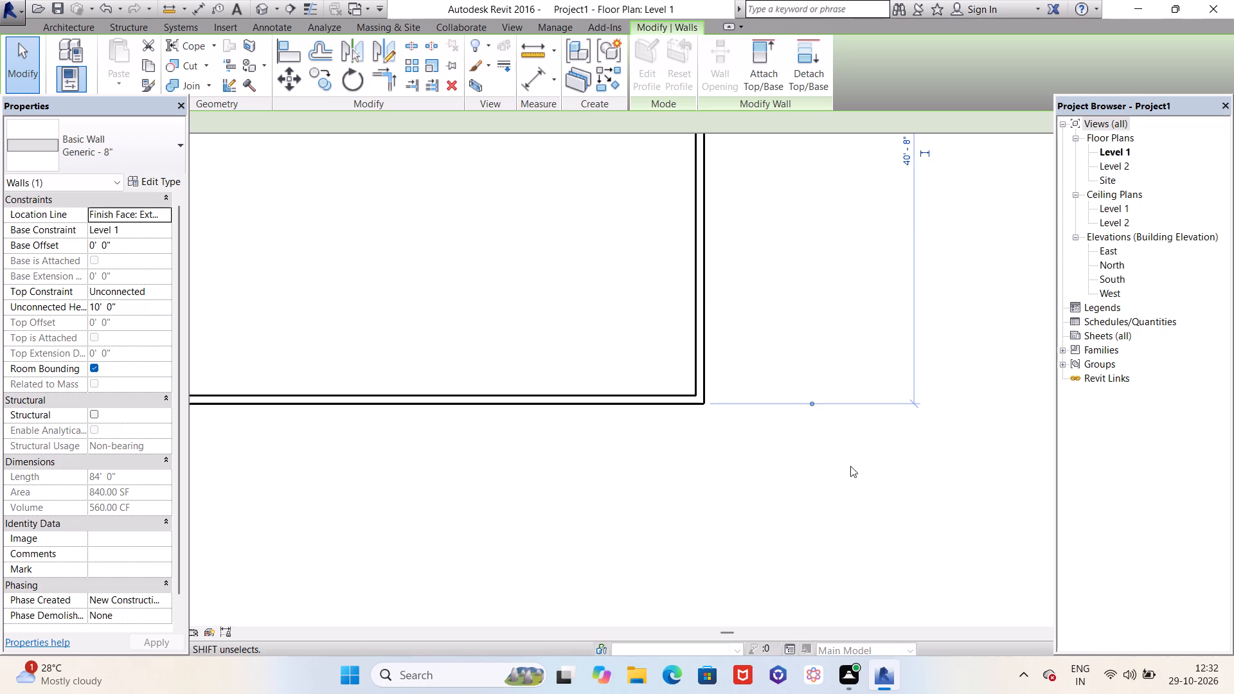
Set the exterior face-to-face distance between the north and south walls to 40'.
scroll(850, 466, "down", 5)
scroll(879, 344, "up", 5)
left_click(881, 289)
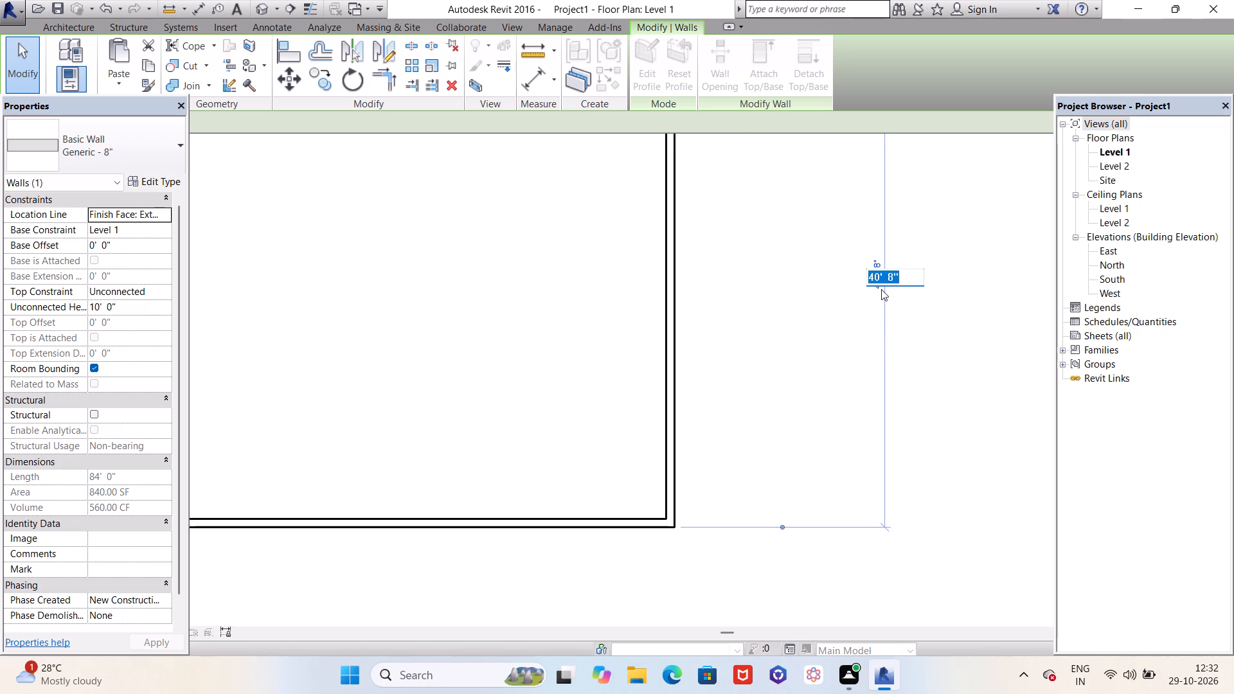
type("40'")
key("Return")
Select the east wall and shift both witness lines of its temporary dimension to the exterior faces of the east and west walls.
scroll(883, 294, "down", 2)
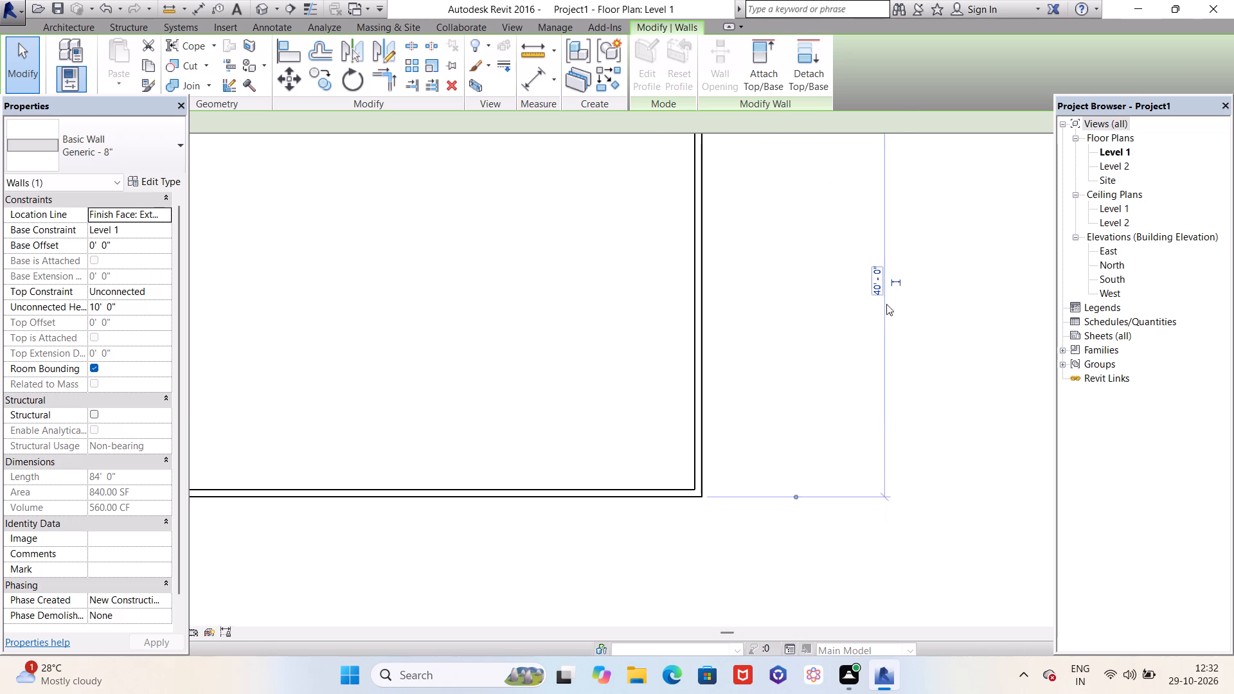
scroll(886, 304, "down", 6)
scroll(490, 249, "up", 1)
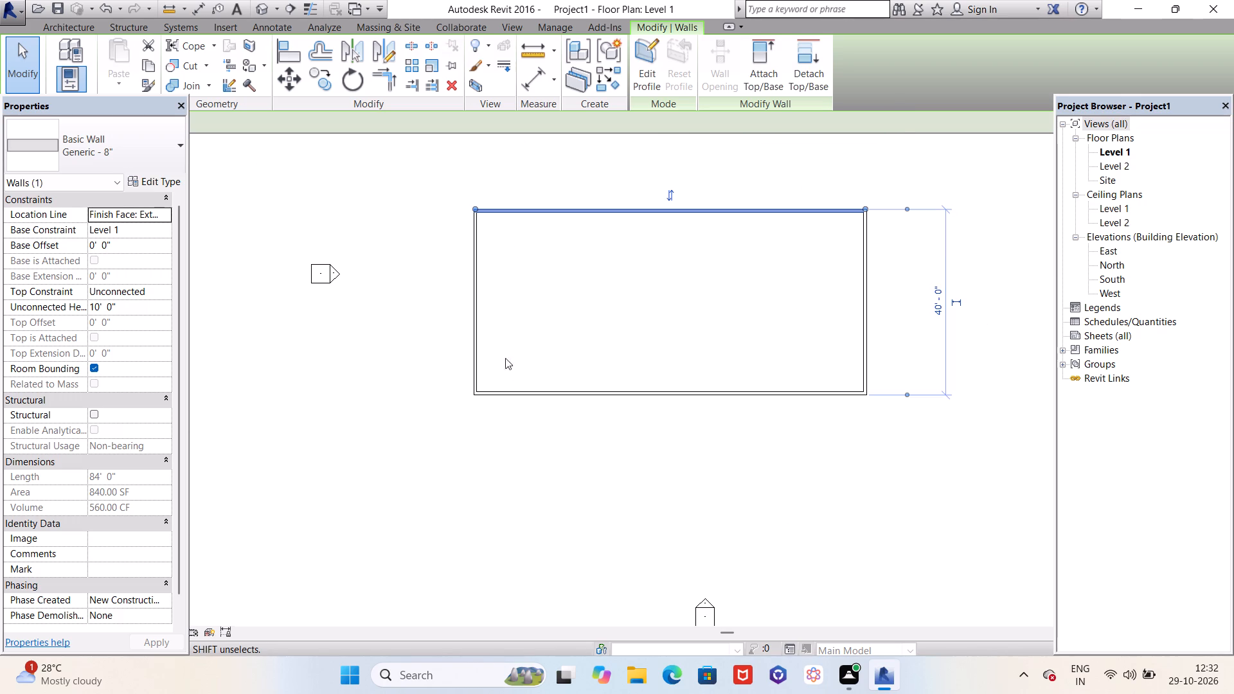
left_click(865, 316)
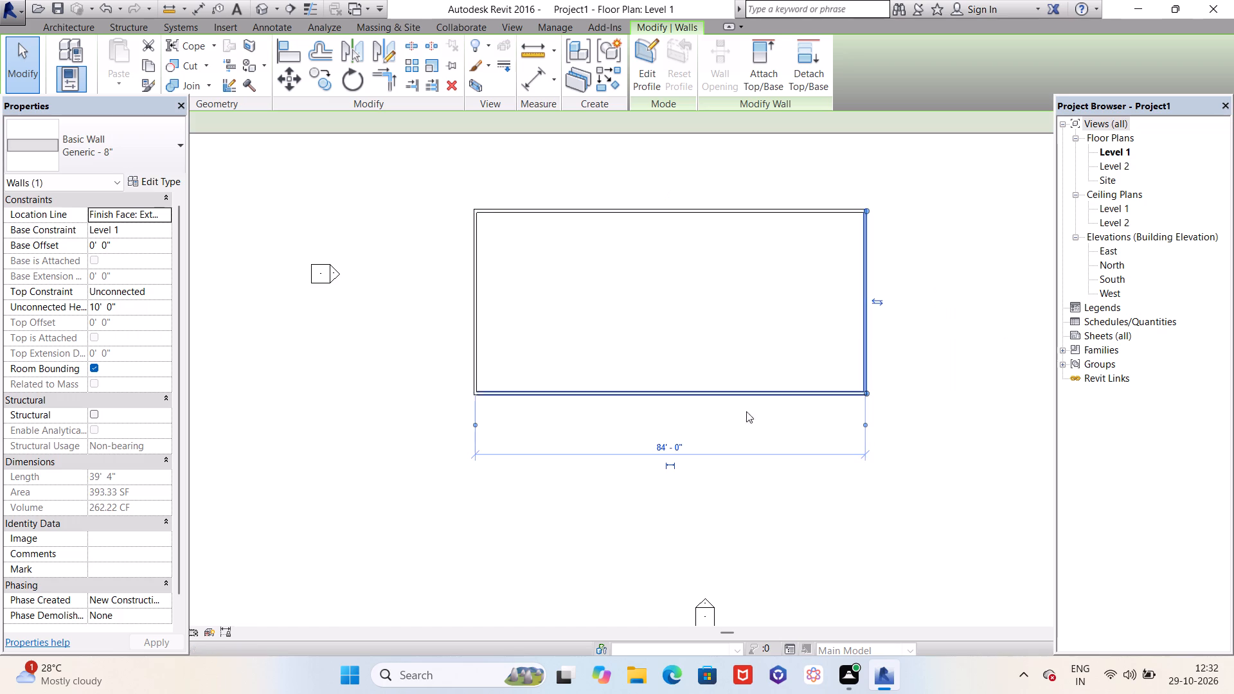
scroll(851, 416, "up", 5)
left_click(876, 434)
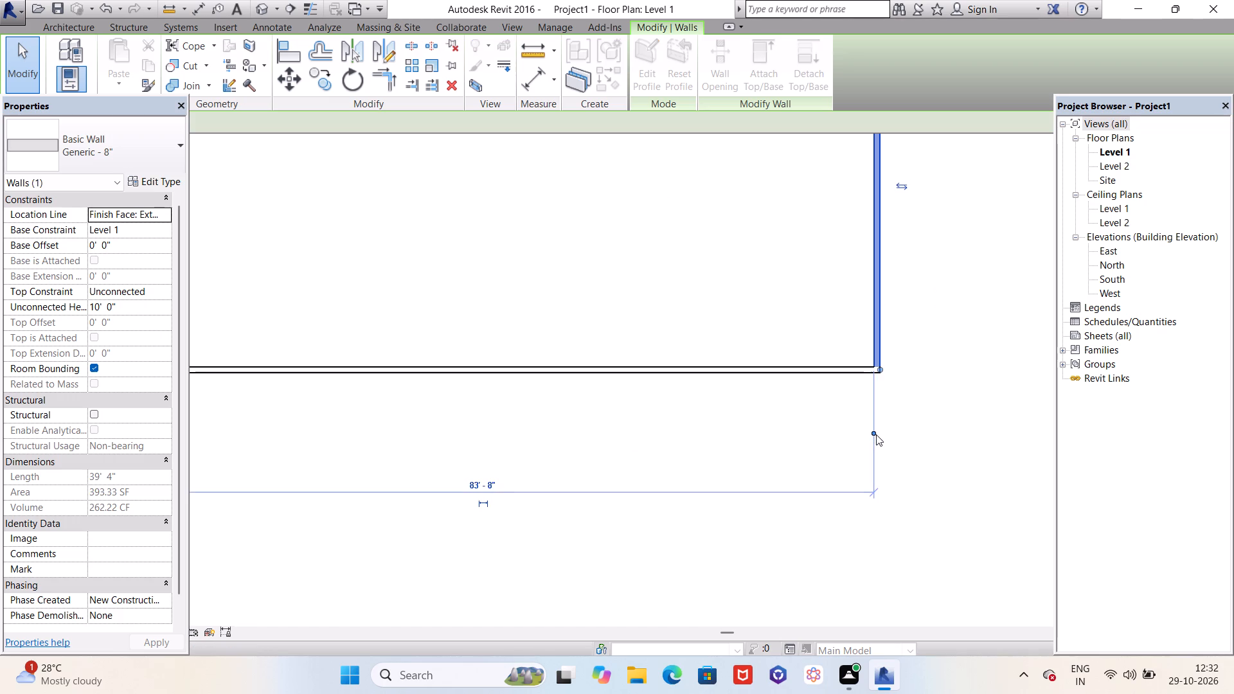
left_click(875, 432)
scroll(868, 431, "down", 4)
scroll(542, 433, "up", 2)
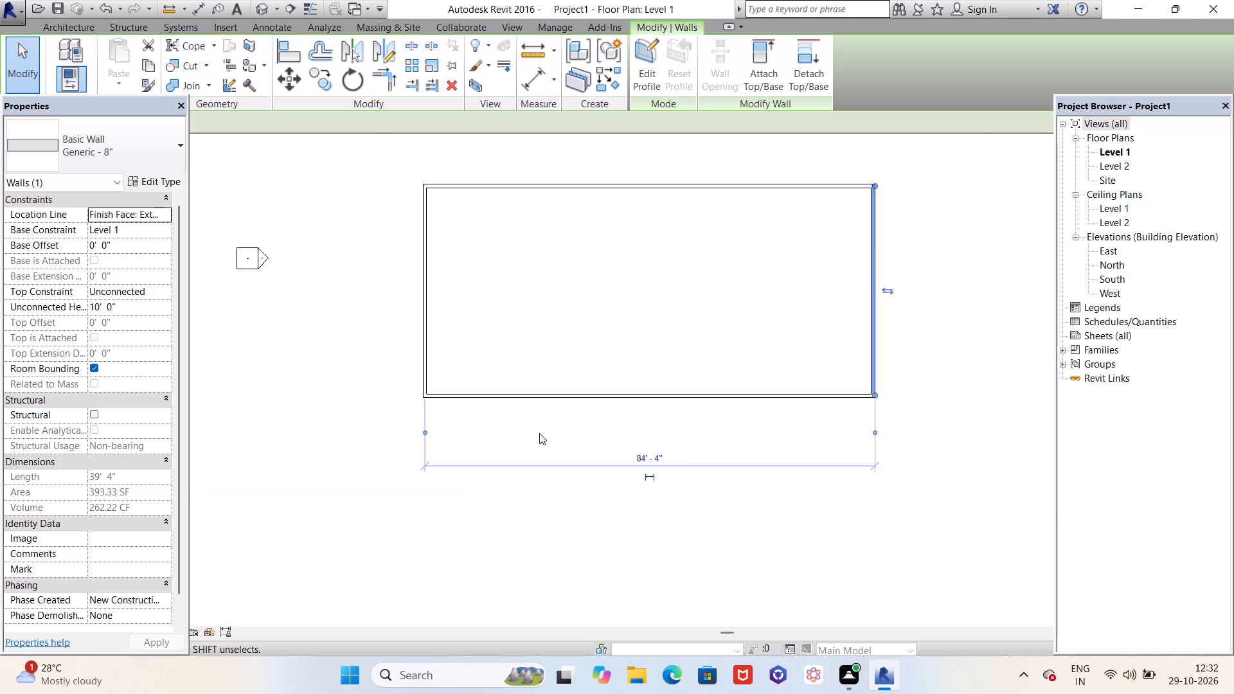
scroll(539, 433, "up", 4)
left_click(272, 432)
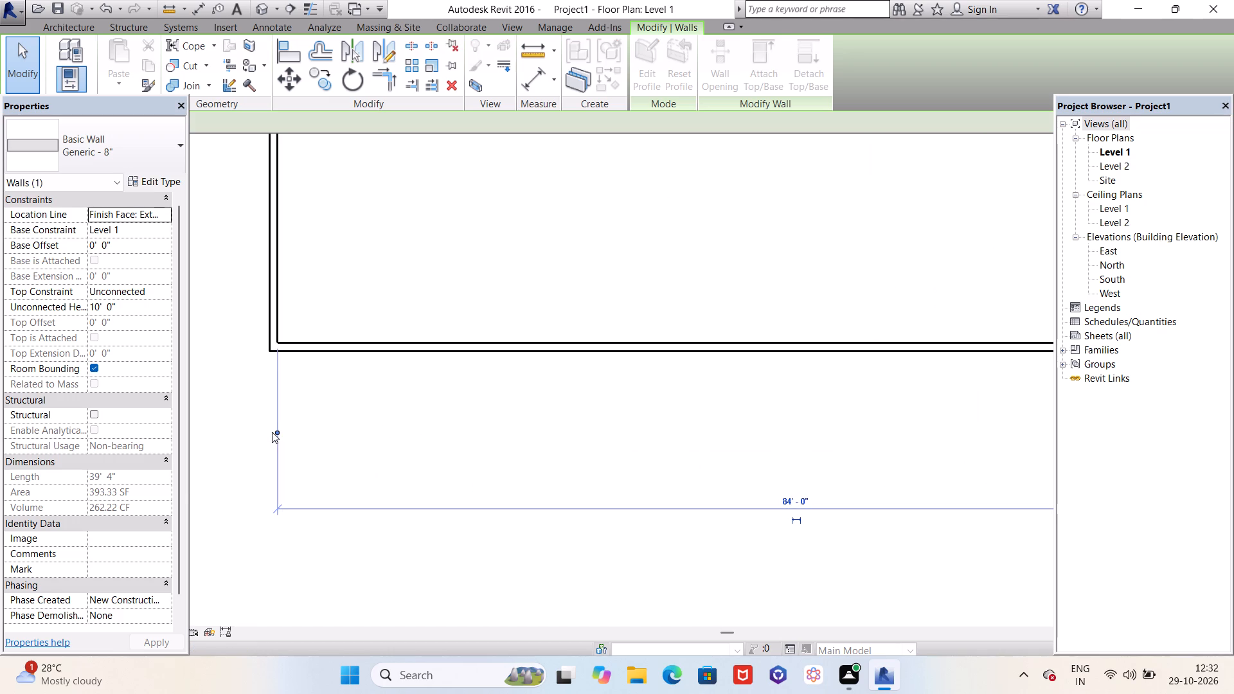
left_click(279, 432)
scroll(475, 427, "down", 5)
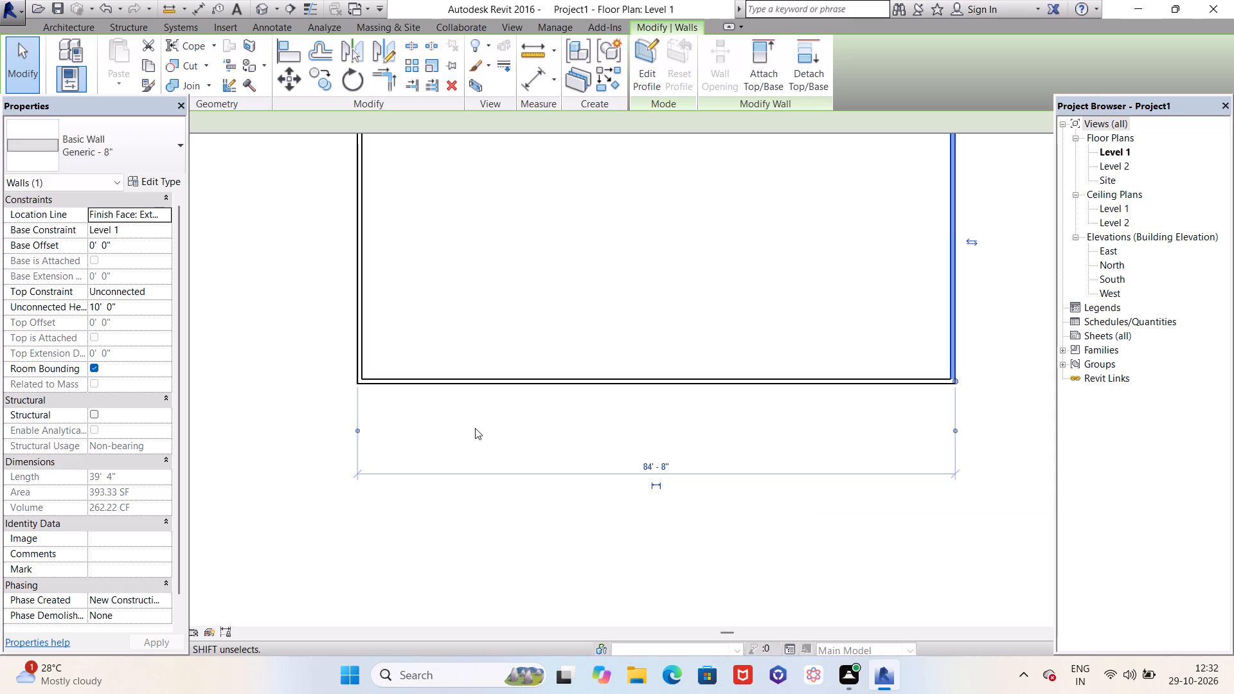
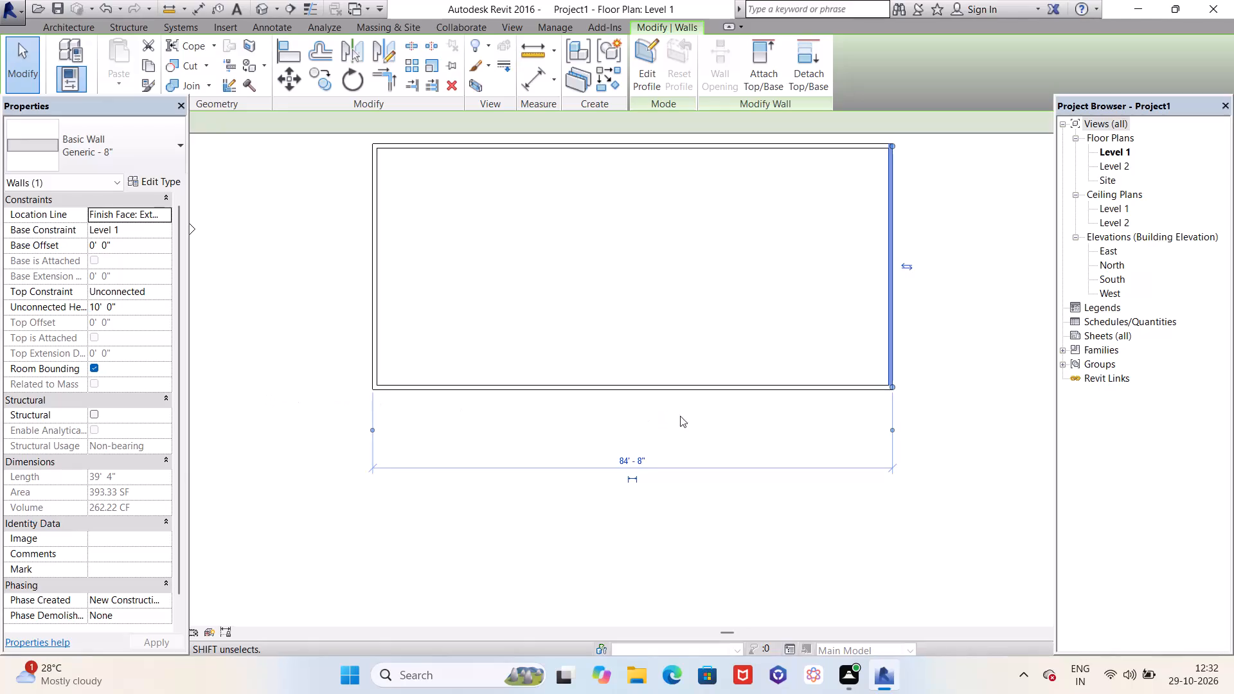
Set the exterior face-to-face distance between the east and west walls to 60'.
left_click_drag(647, 458, 634, 458)
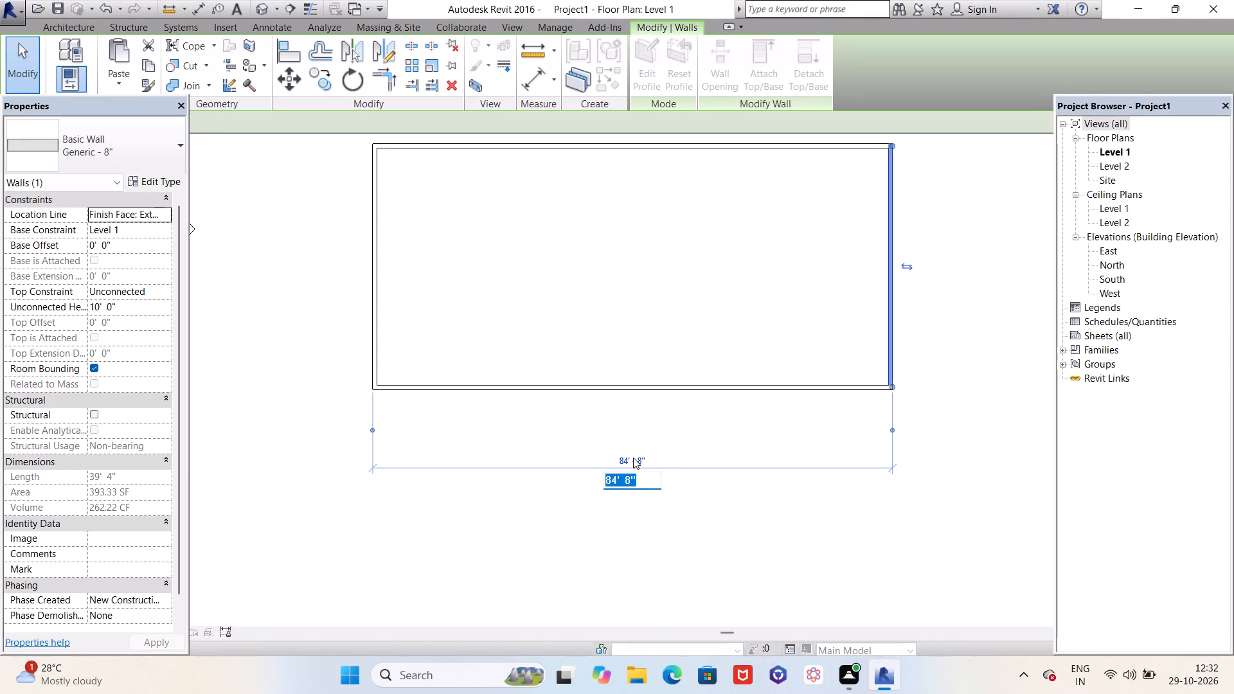
type("60'")
key("Return")
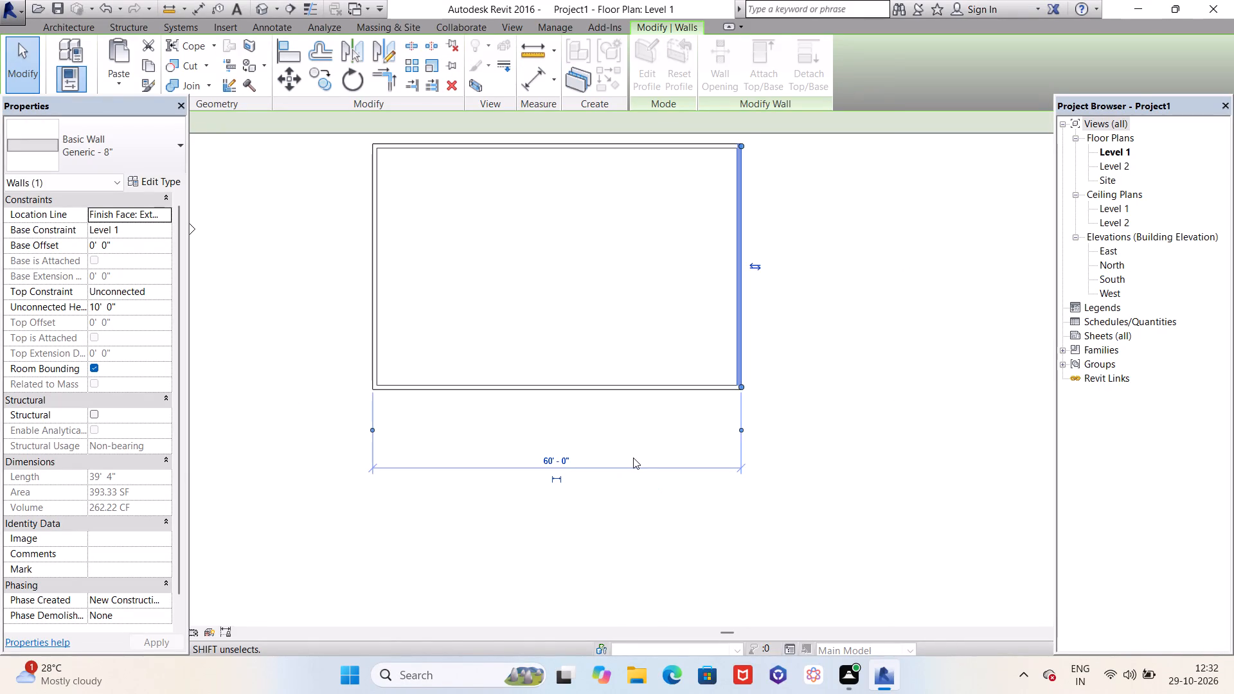
scroll(613, 485, "down", 4)
scroll(515, 355, "up", 1)
scroll(515, 355, "down", 2)
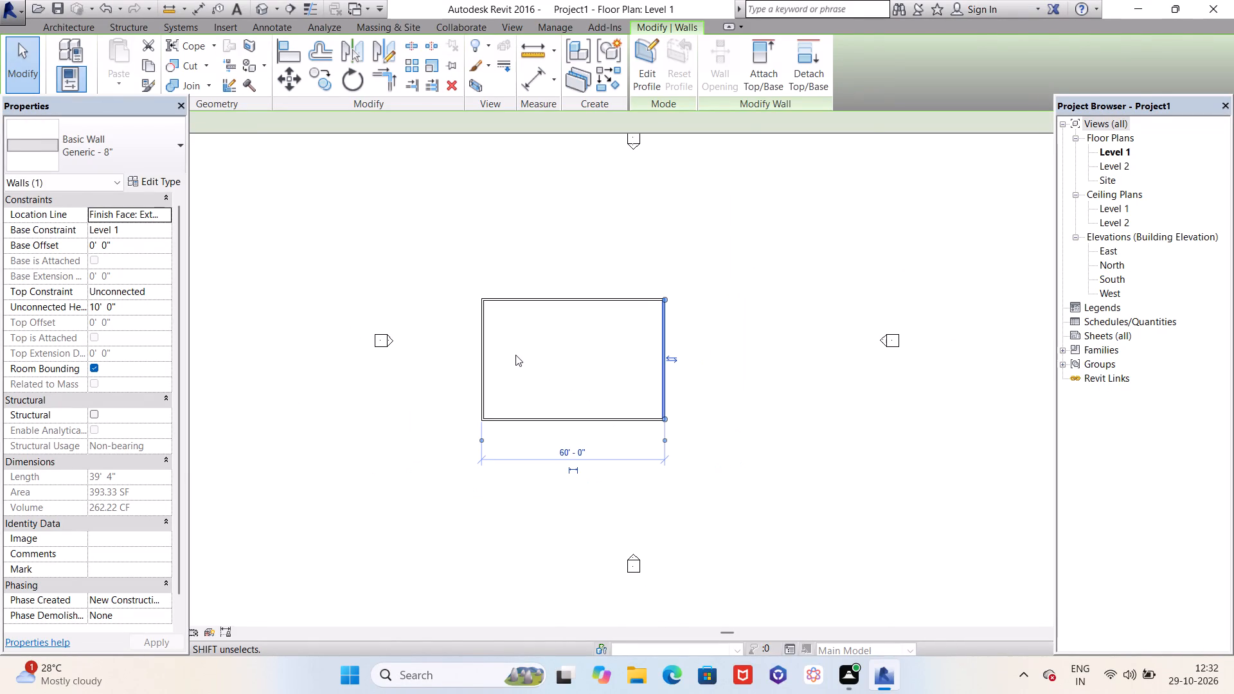
key("Escape")
Set up a new Generic - 8" wall with location line Finish Face: Interior and an offset of 20'.
scroll(483, 323, "up", 7)
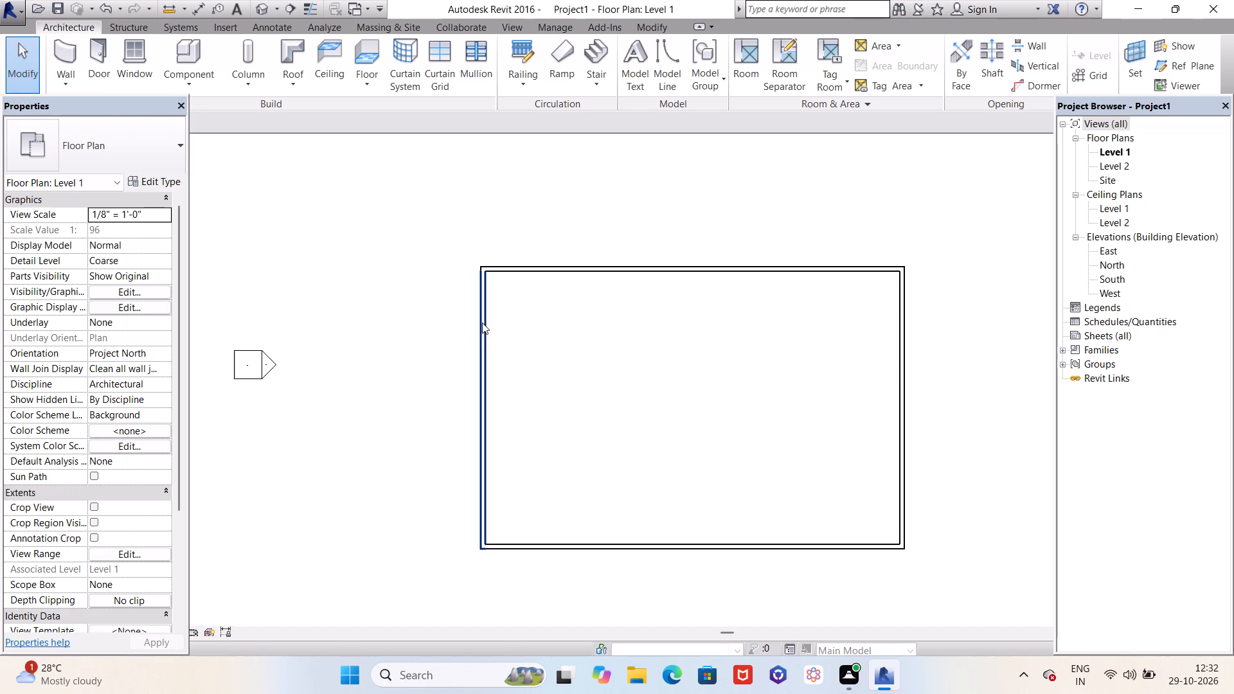
left_click(75, 55)
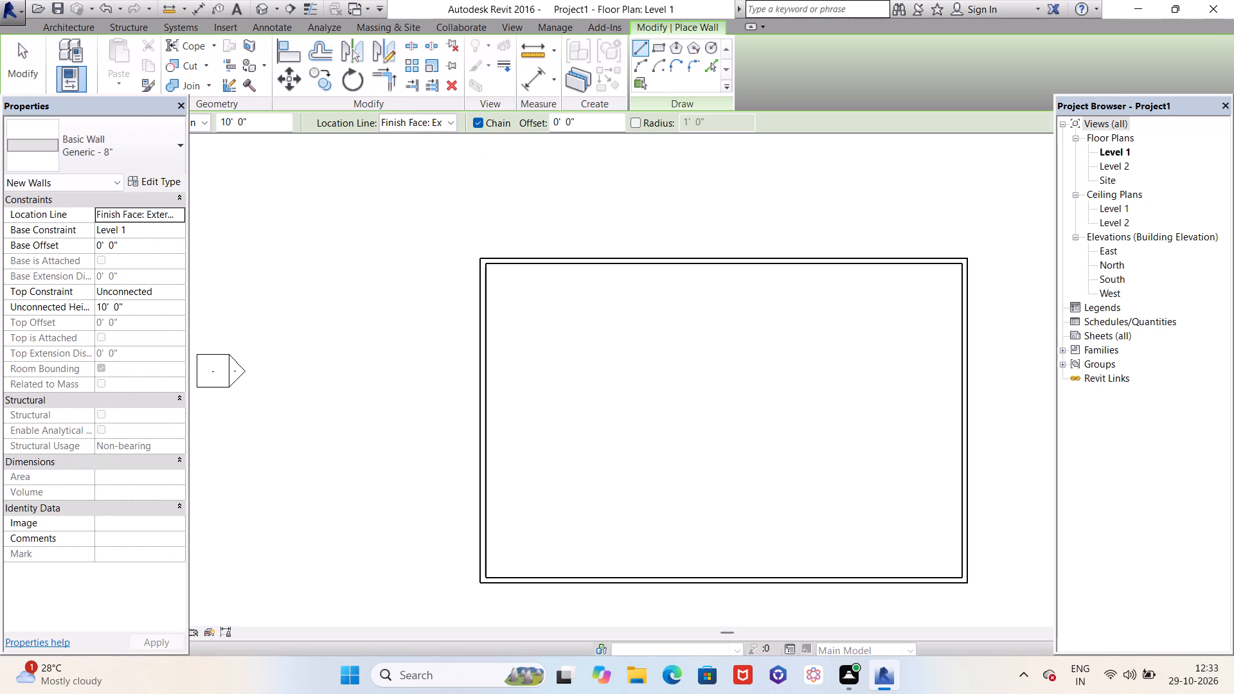
left_click(430, 119)
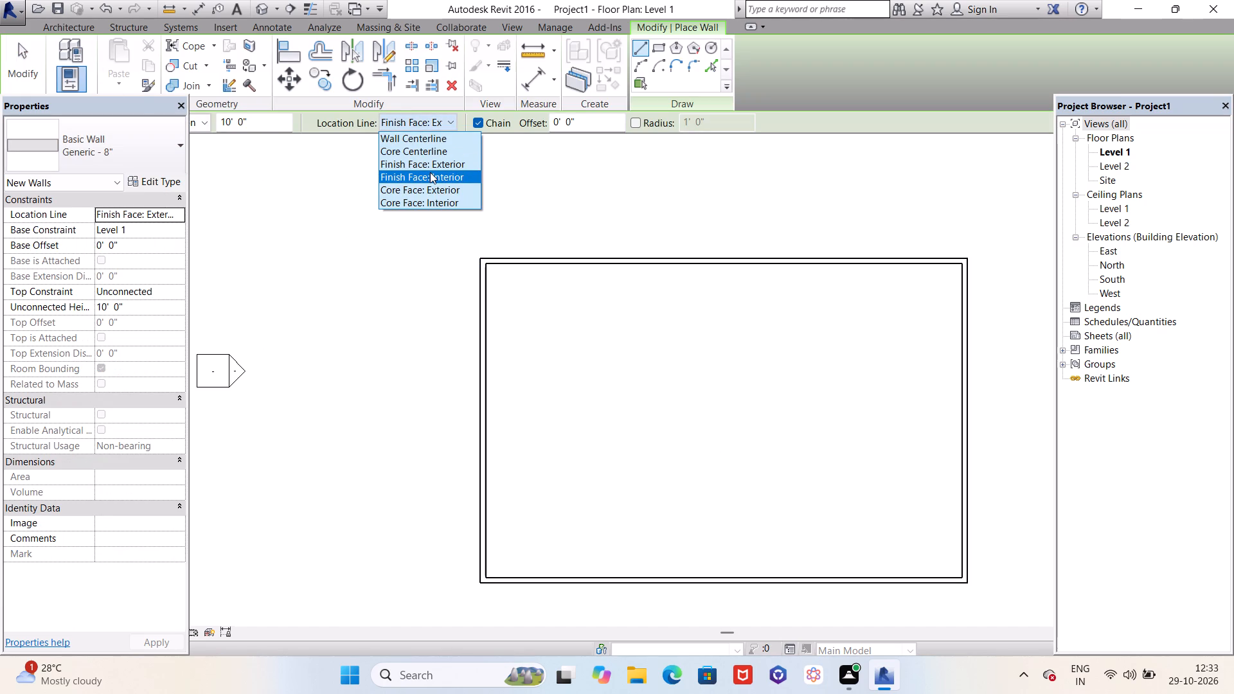
left_click(430, 172)
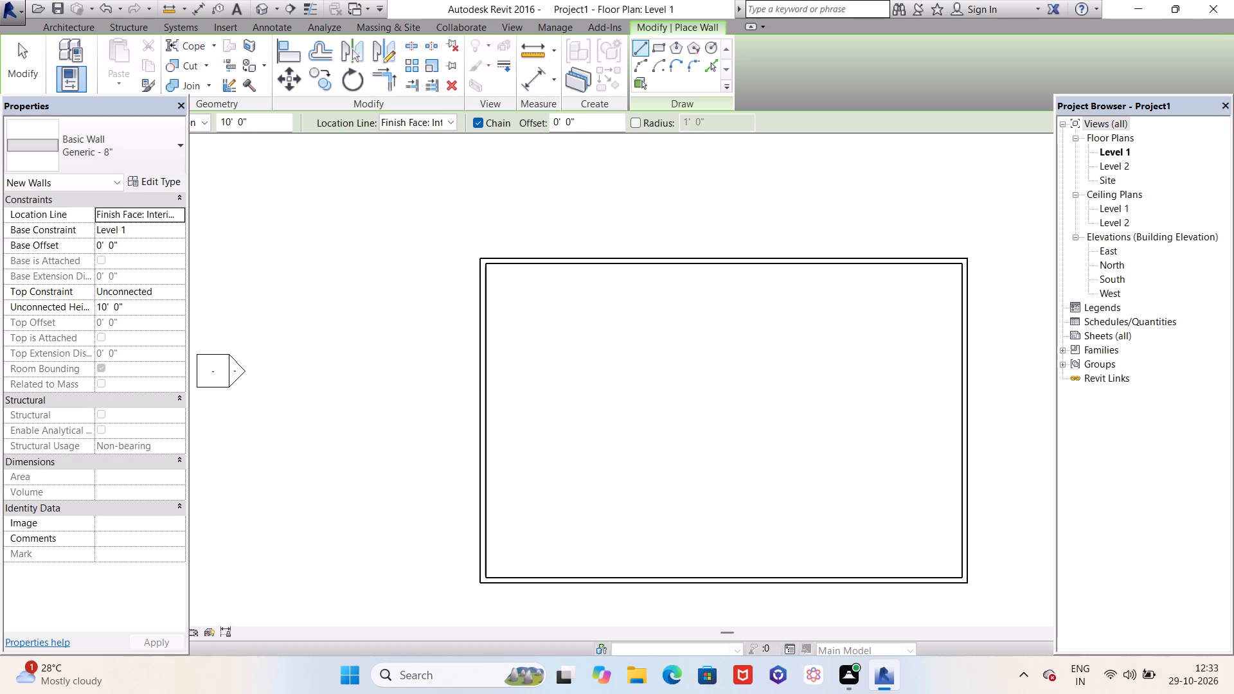
left_click_drag(587, 123, 548, 121)
scroll(477, 107, "down", 2)
scroll(436, 170, "down", 4)
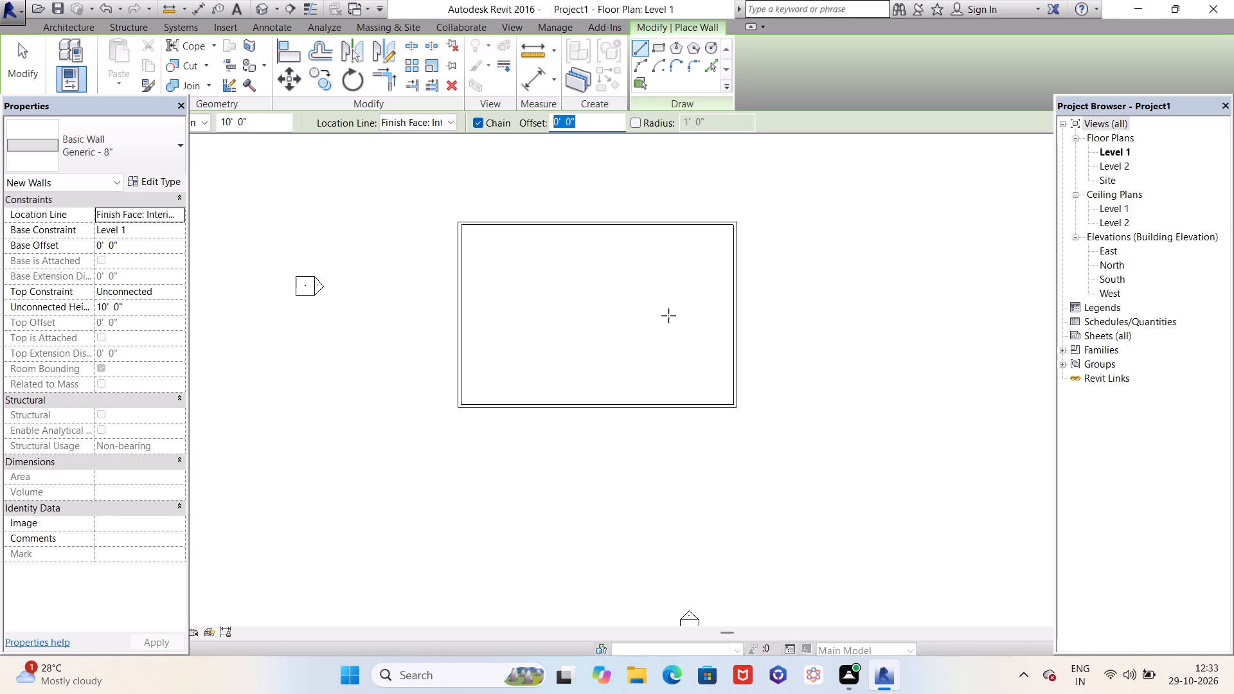
type("20'")
key("Return")
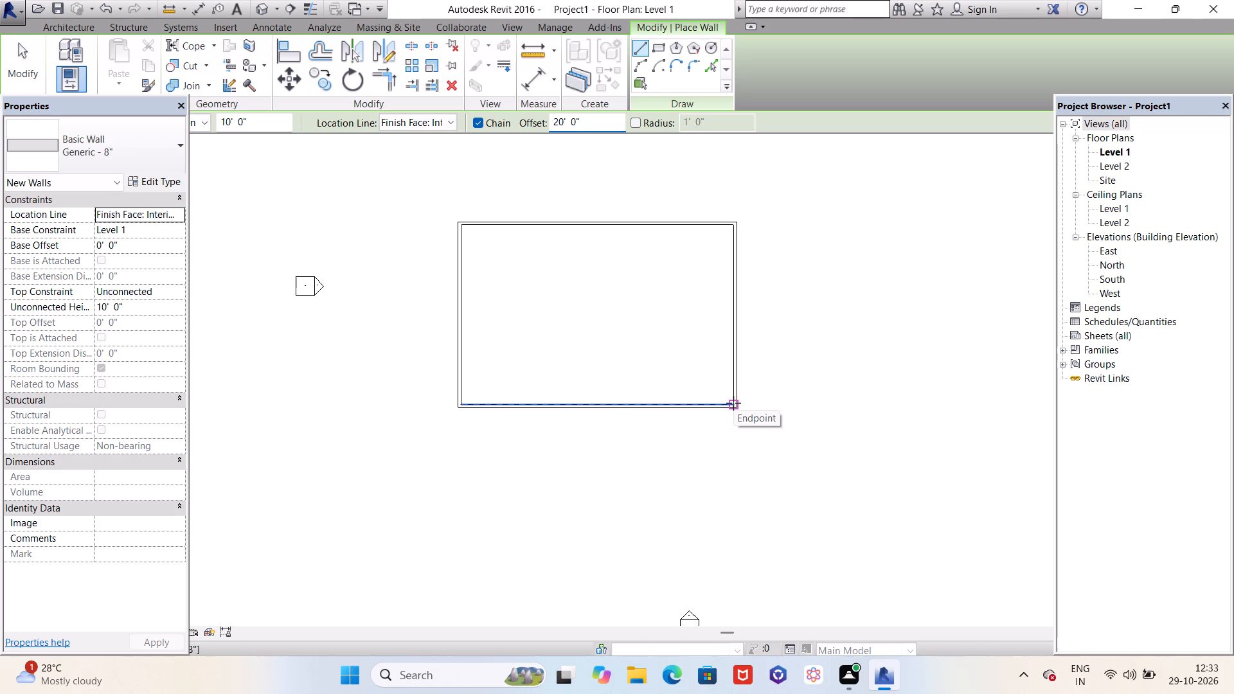
Draw a 15' wall segment westward from the inside southeast corner, flipped so it lies 20' north of the south wall's interior face.
left_click(733, 403)
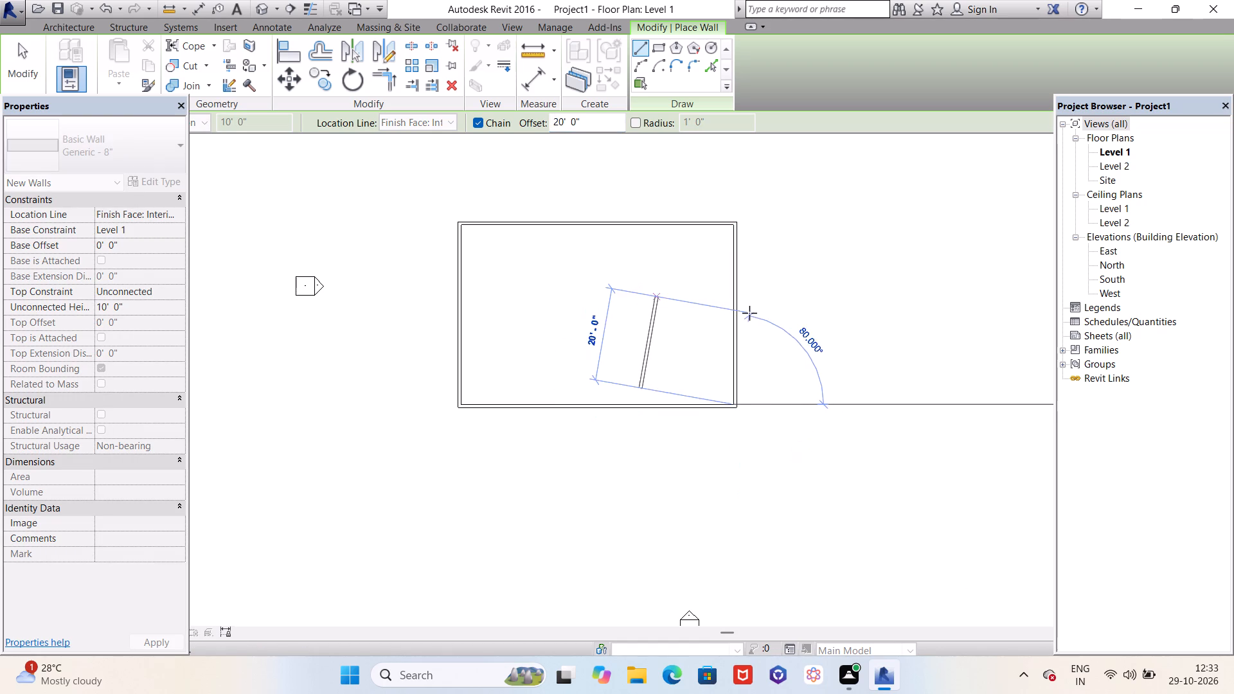
key("space")
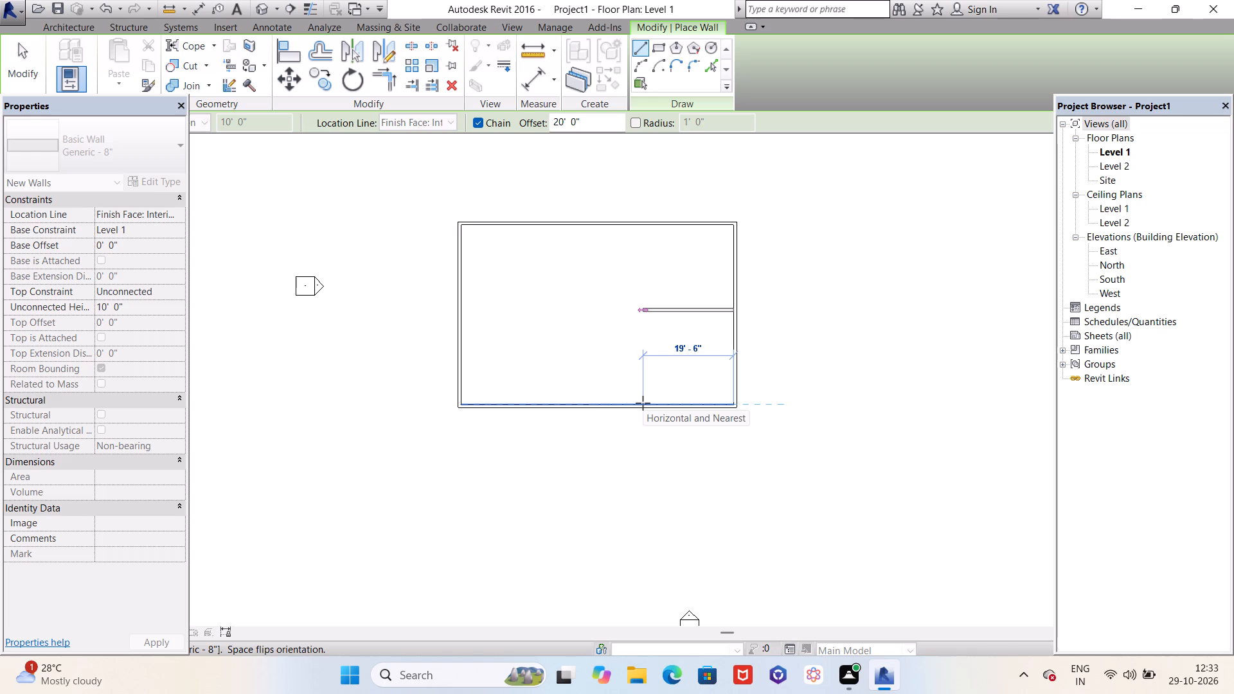
type("15")
key("apostrophe")
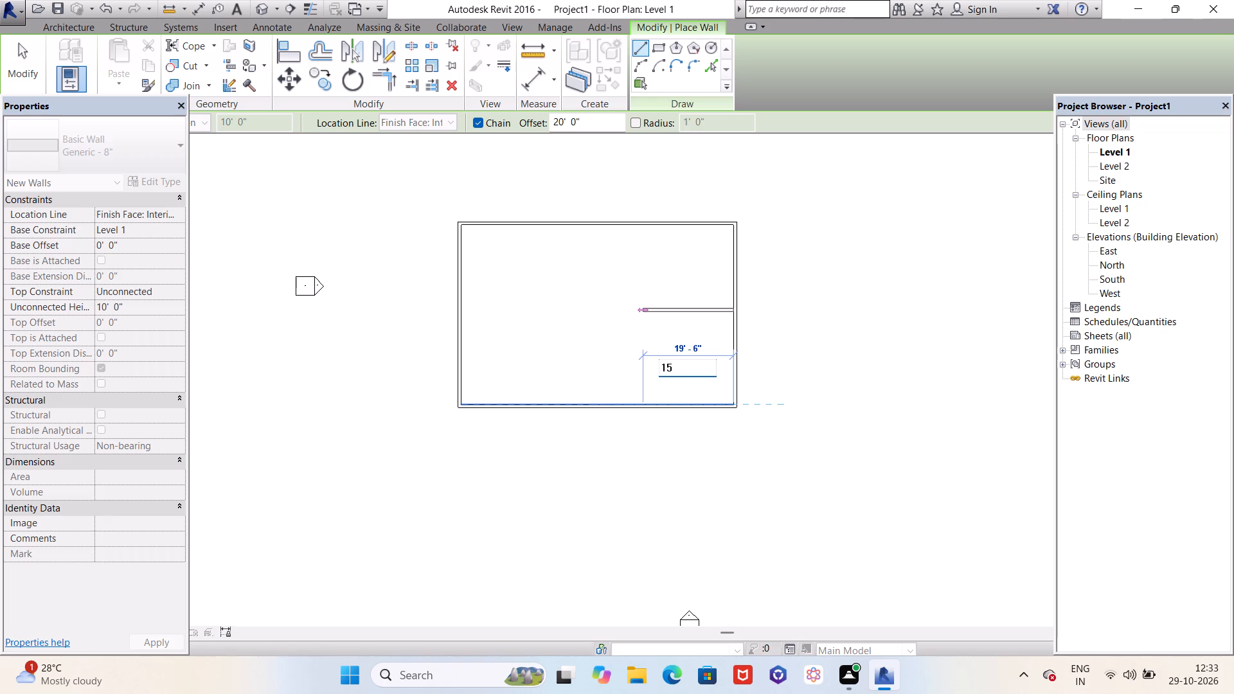
key("Return")
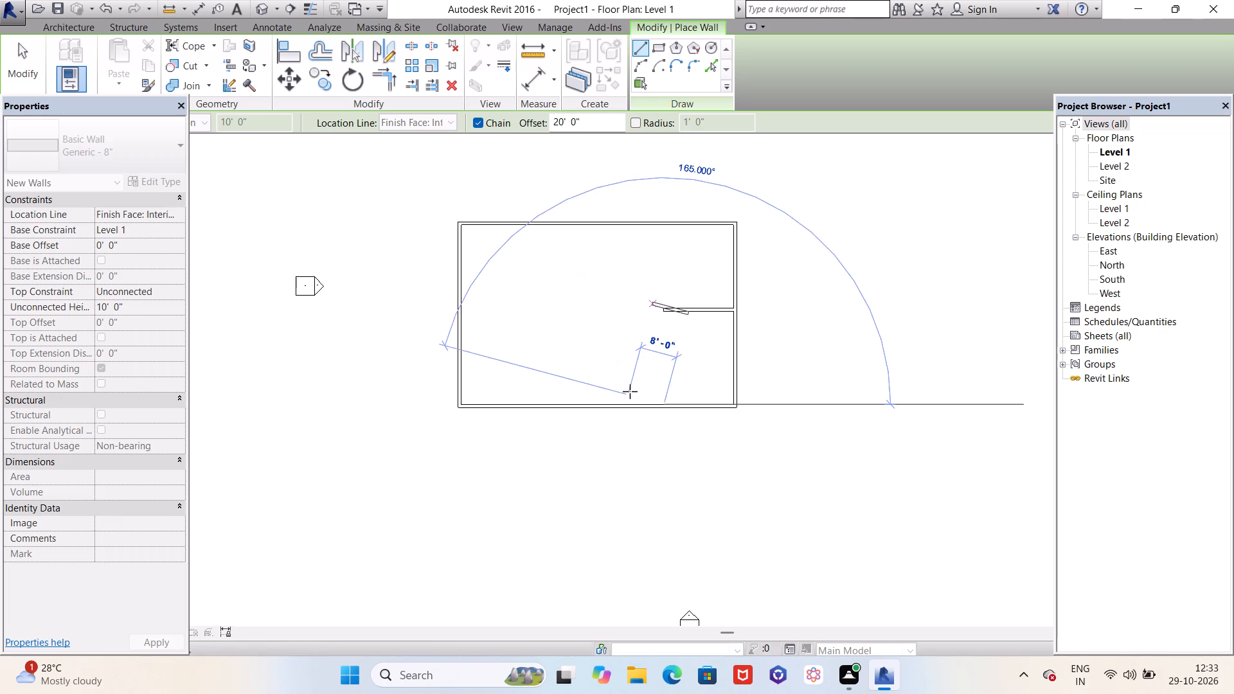
key("Escape")
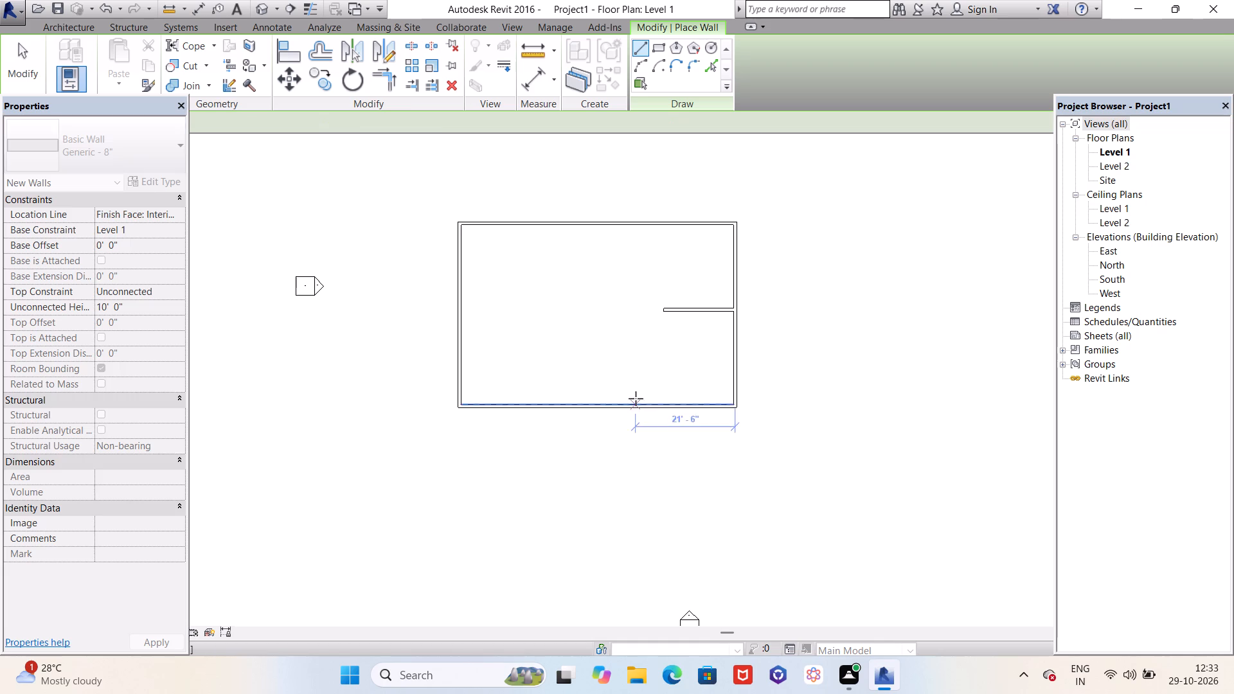
scroll(715, 322, "up", 3)
key("space")
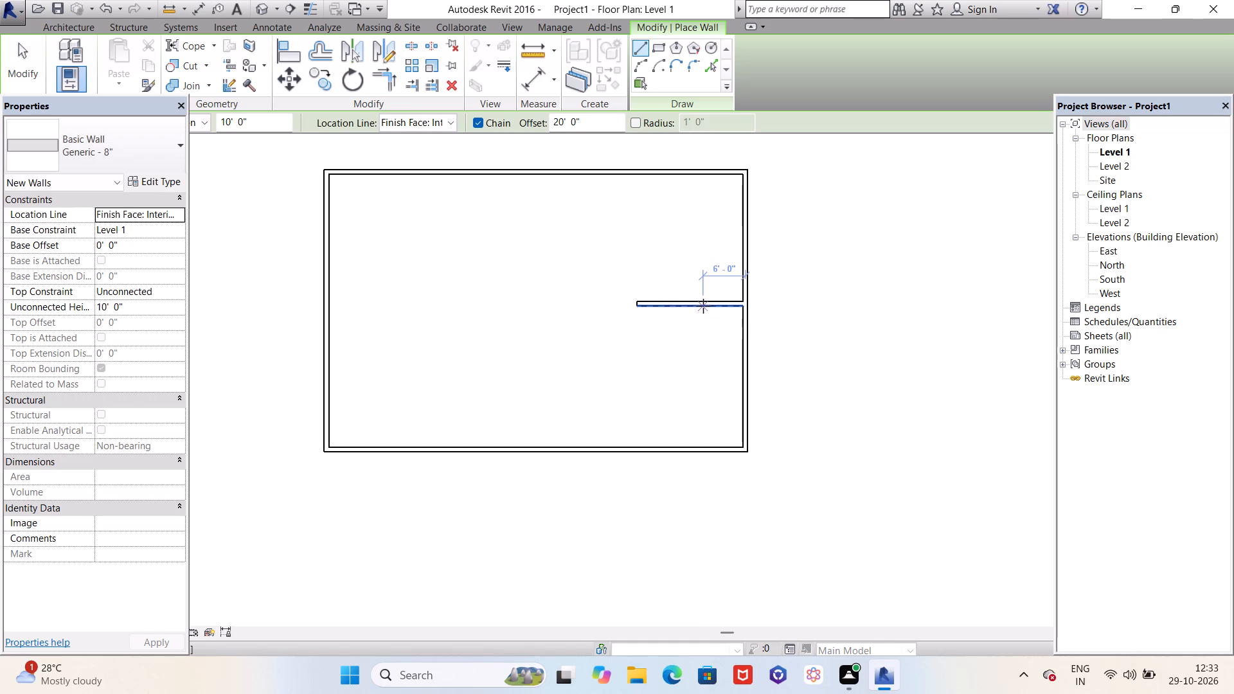
scroll(703, 306, "up", 4)
key("space")
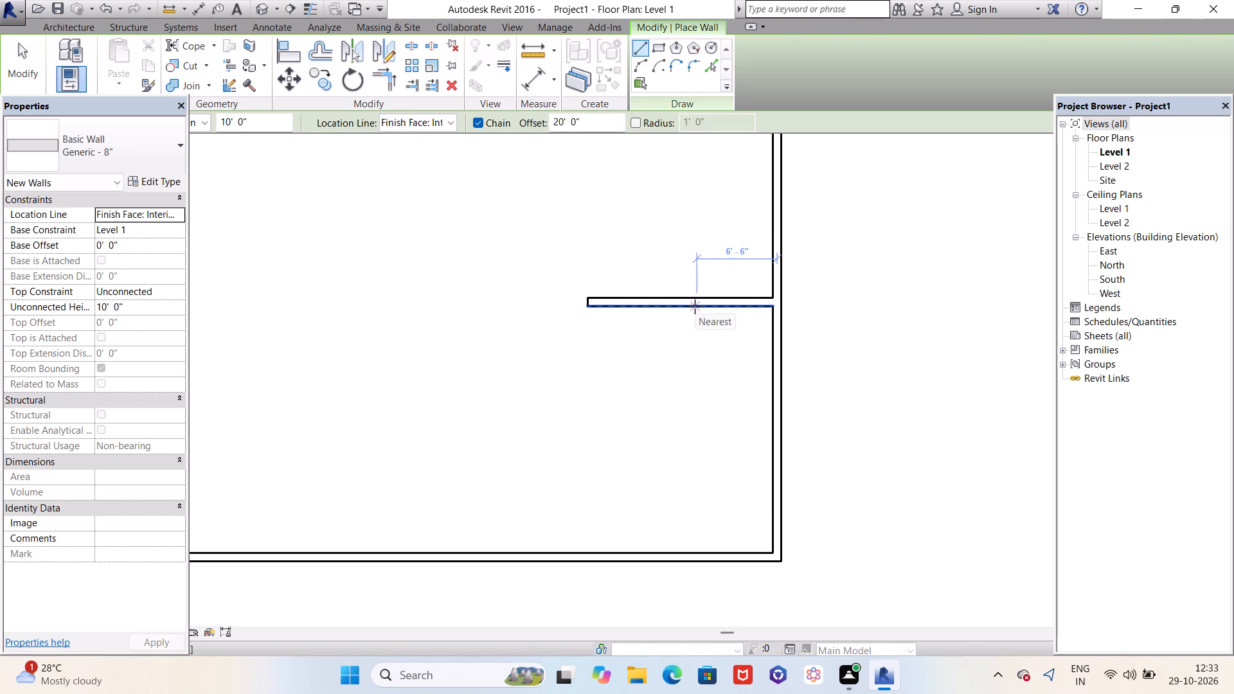
key("Escape")
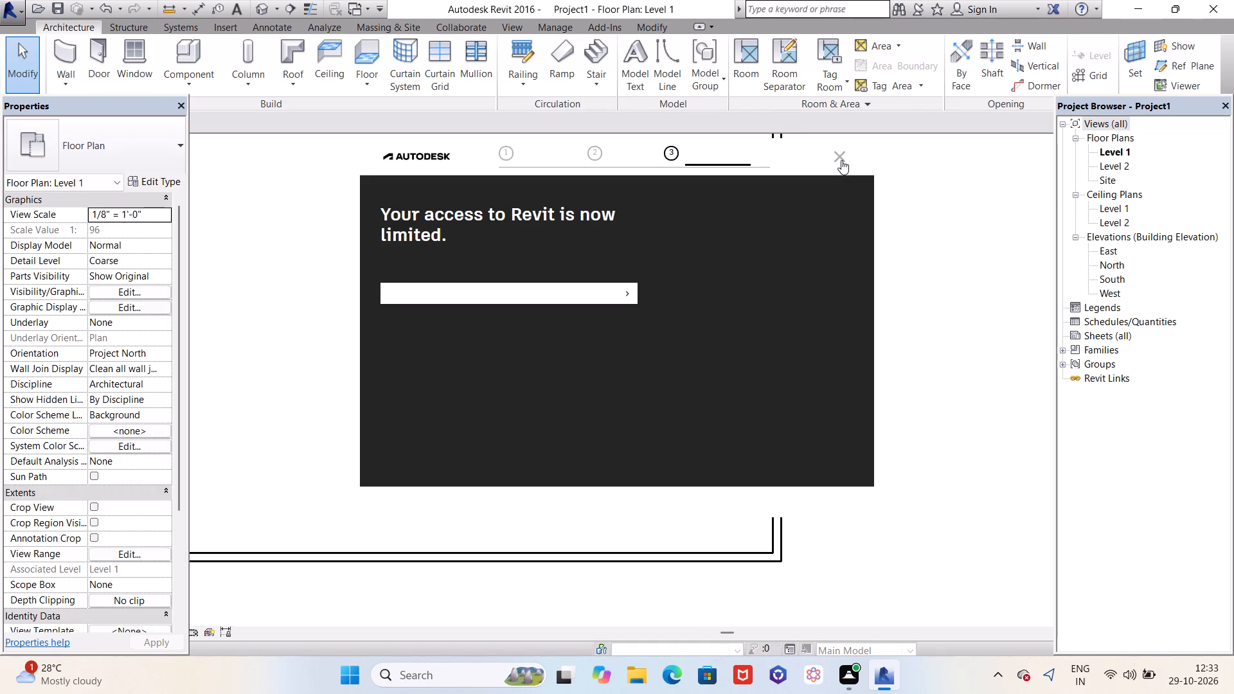
Dismiss the Autodesk access notice.
left_click(837, 154)
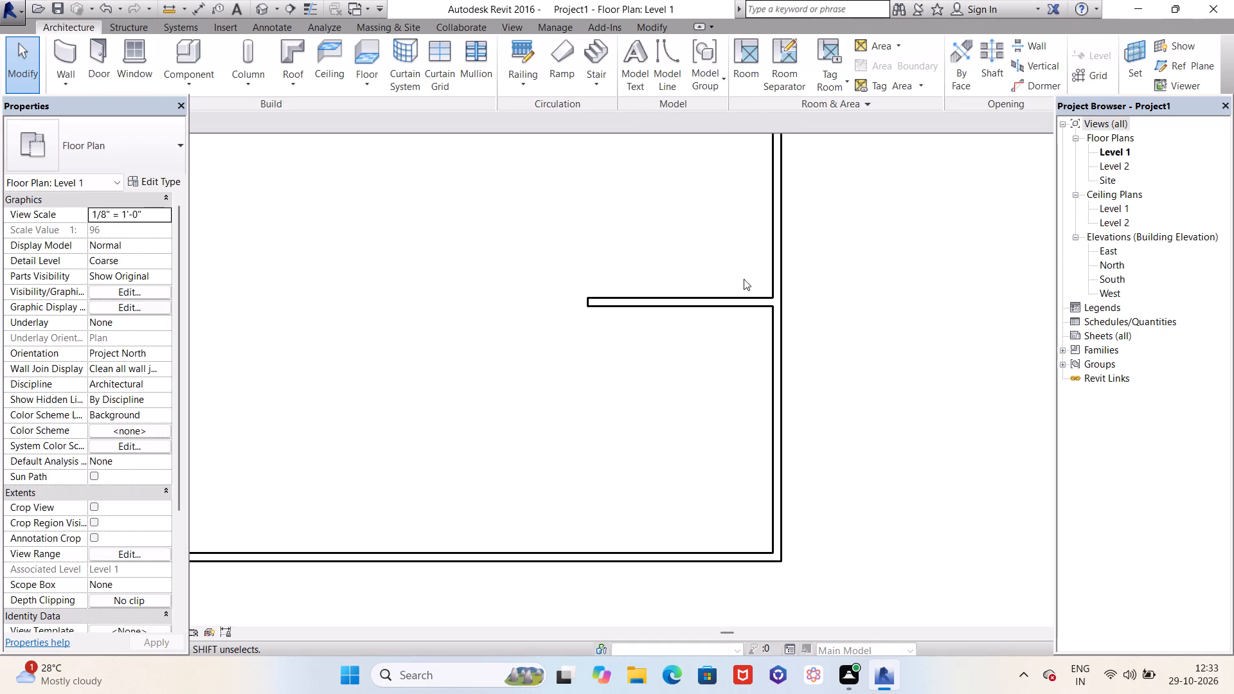
Inspect the new interior wall's length dimension and its end point at the east wall.
left_click(715, 296)
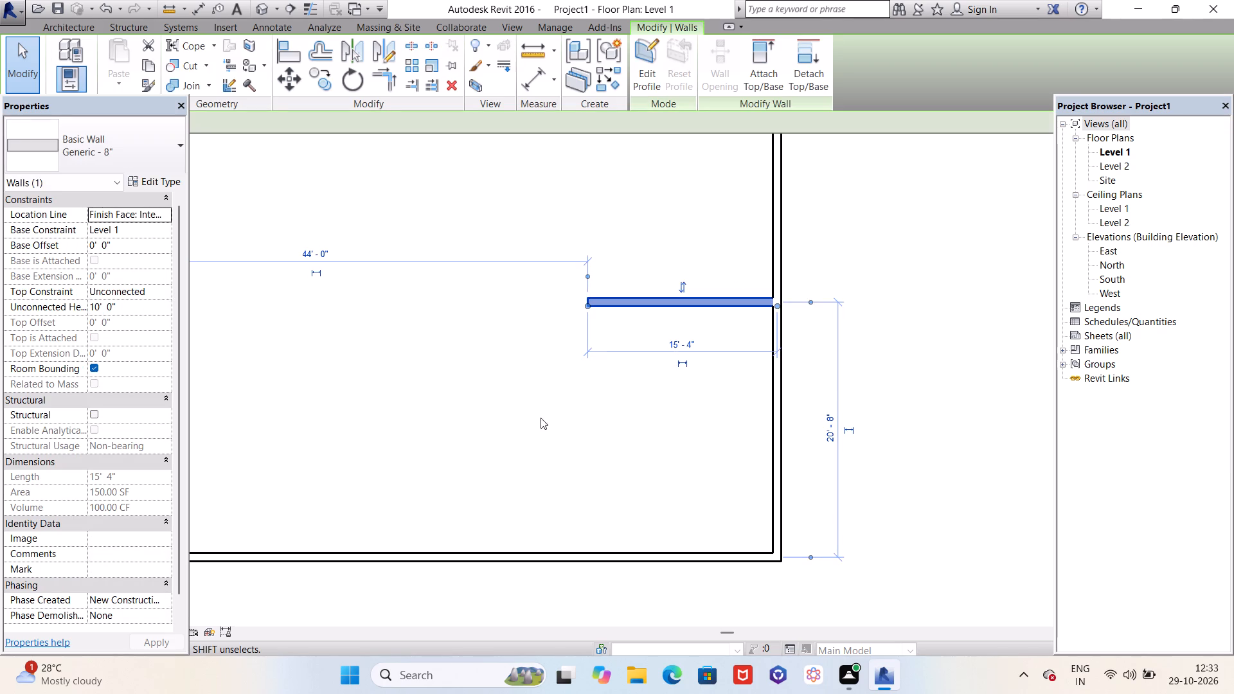
scroll(750, 328, "up", 5)
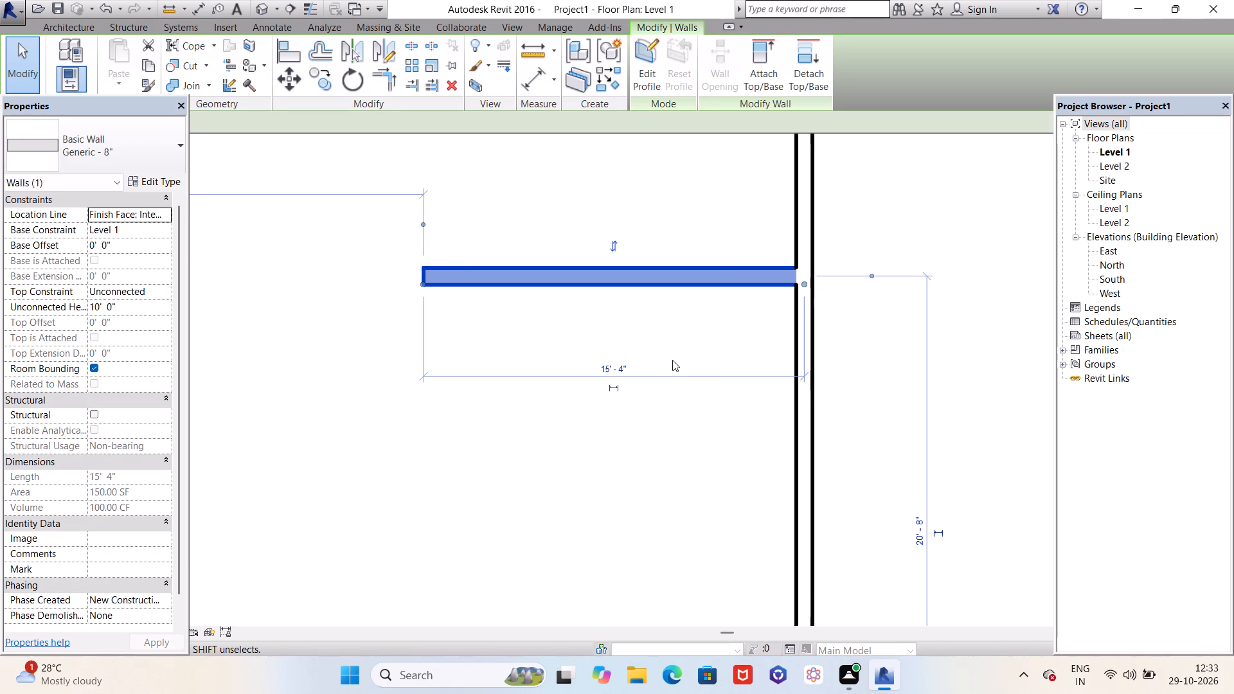
scroll(804, 298, "up", 4)
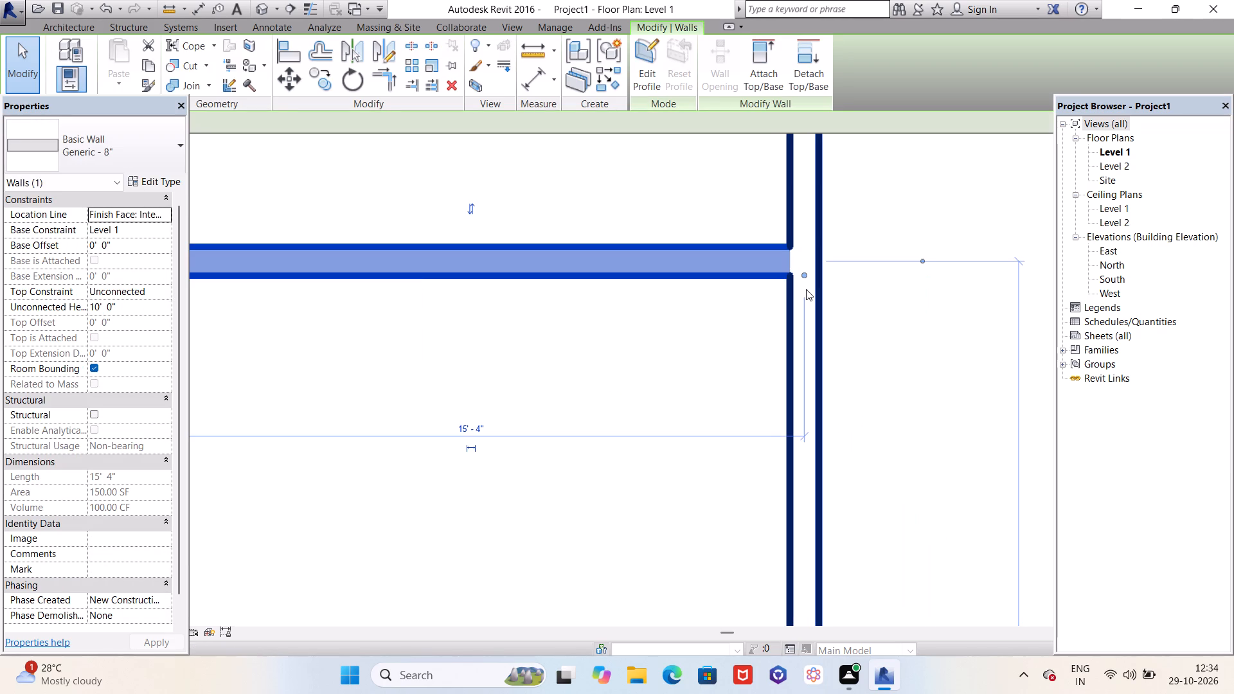
left_click(803, 278)
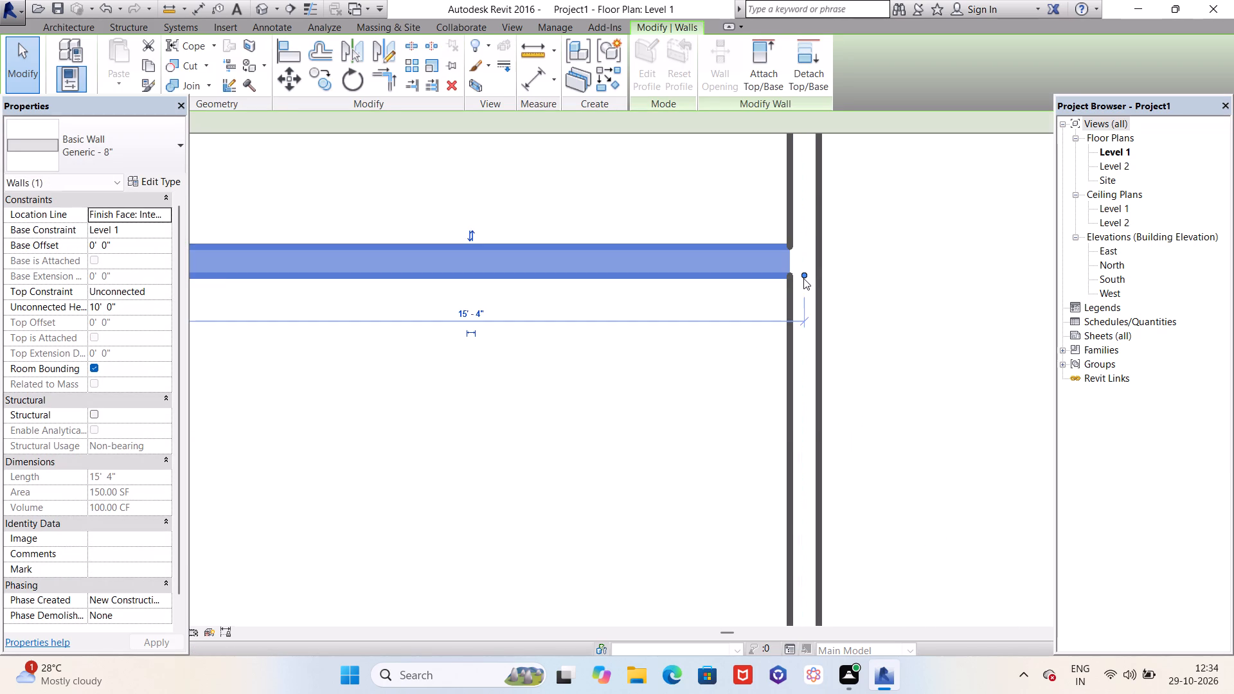
scroll(803, 278, "down", 4)
left_click(654, 396)
scroll(654, 396, "down", 3)
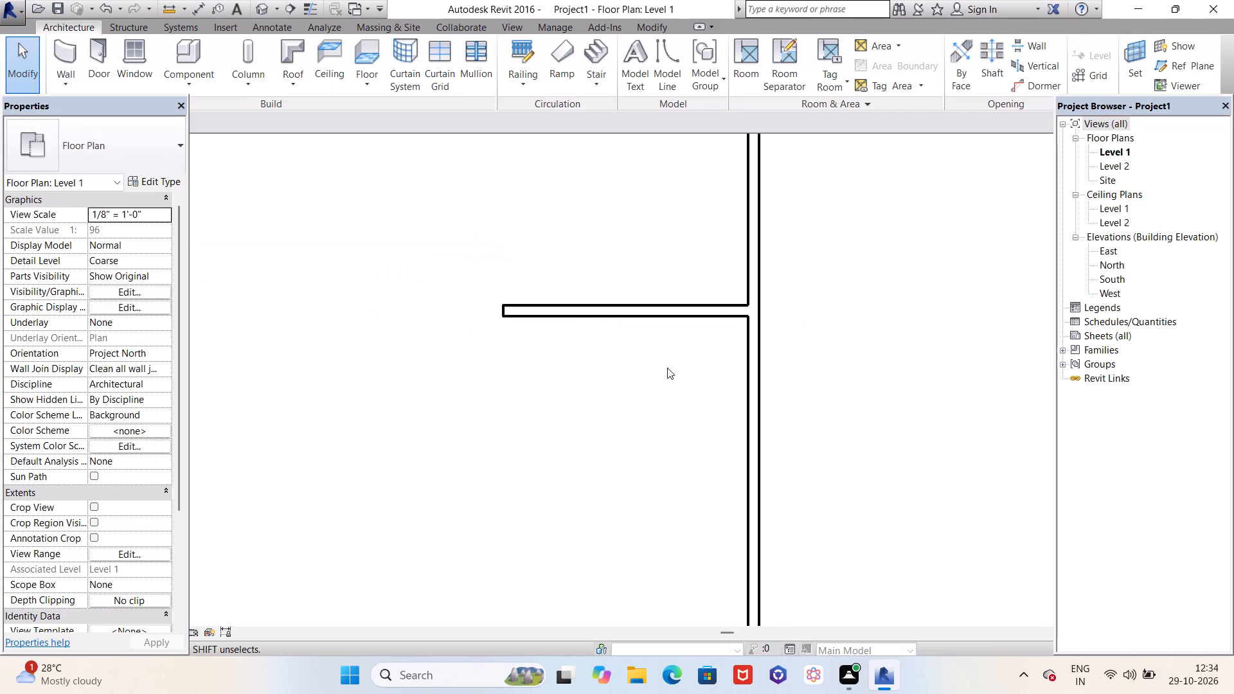
left_click(688, 319)
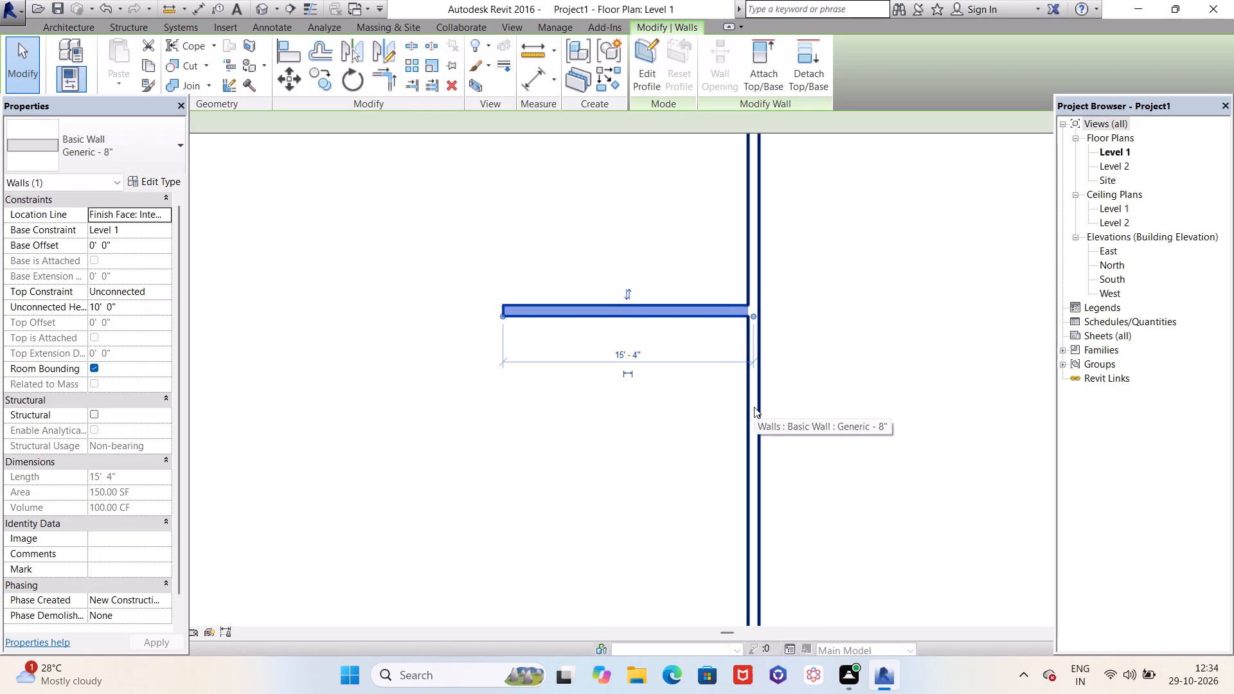
Select the east wall and shift its temporary dimension to the interior wall's end onto the east wall's interior face to check the length.
left_click(746, 417)
scroll(738, 379, "down", 5)
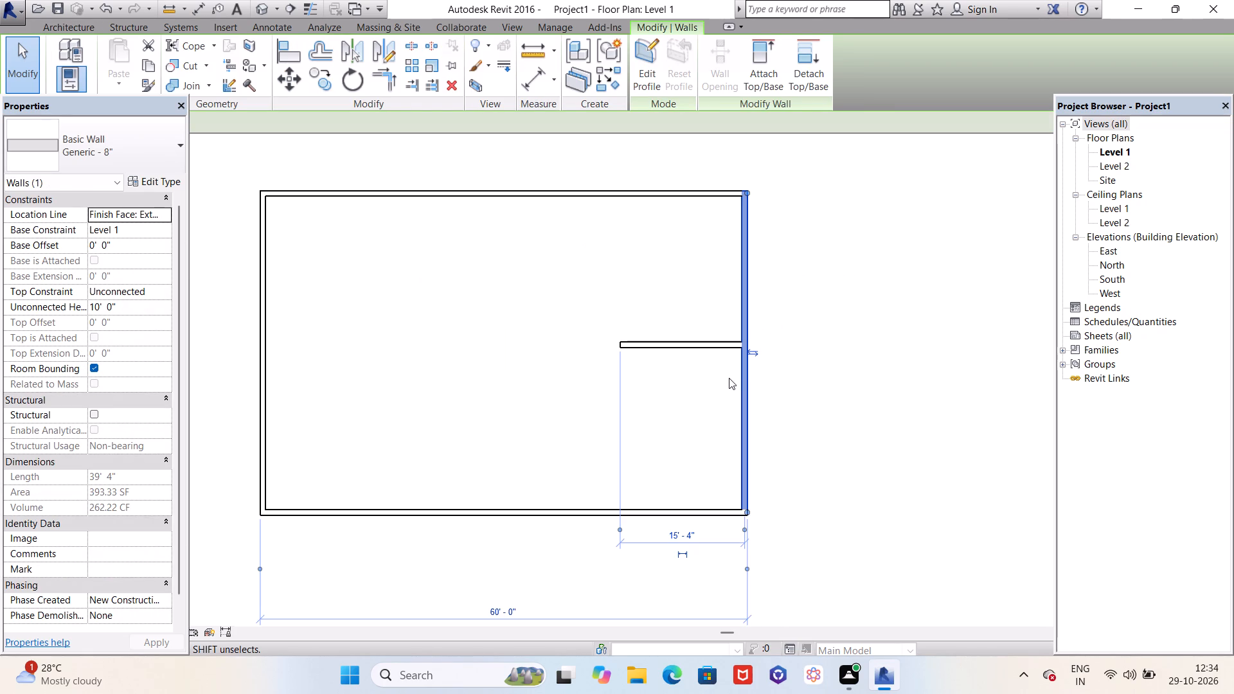
scroll(772, 514, "up", 10)
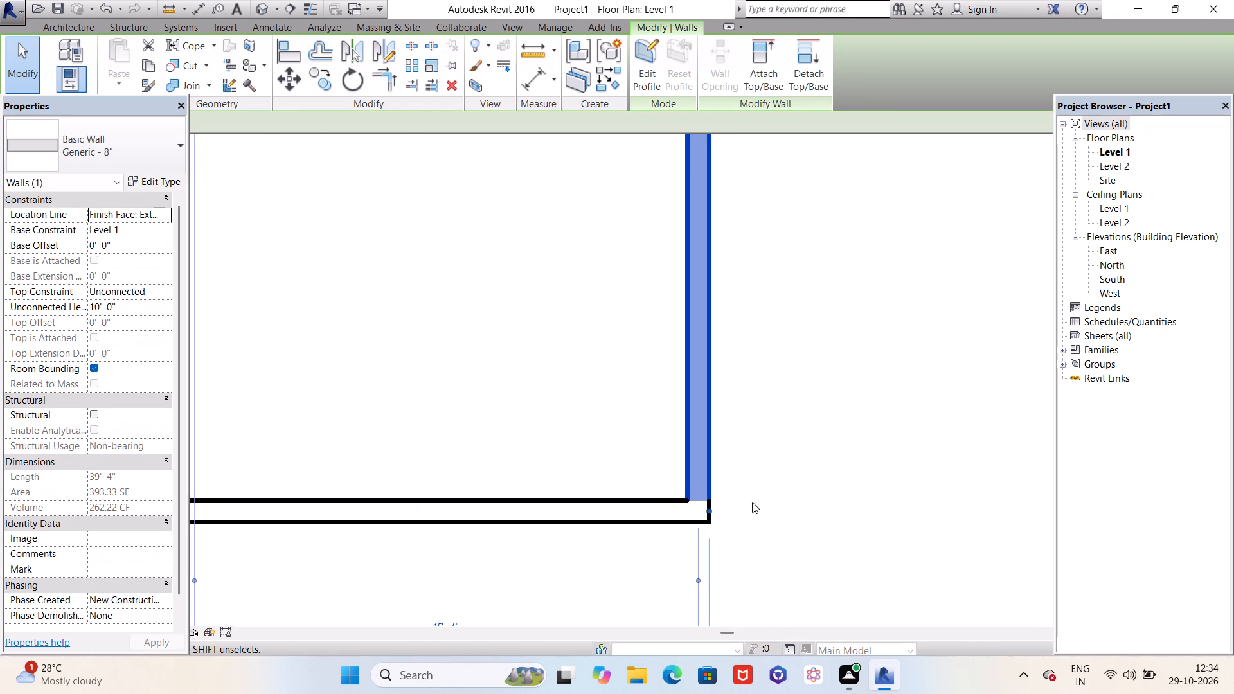
scroll(793, 483, "down", 5)
scroll(502, 533, "up", 5)
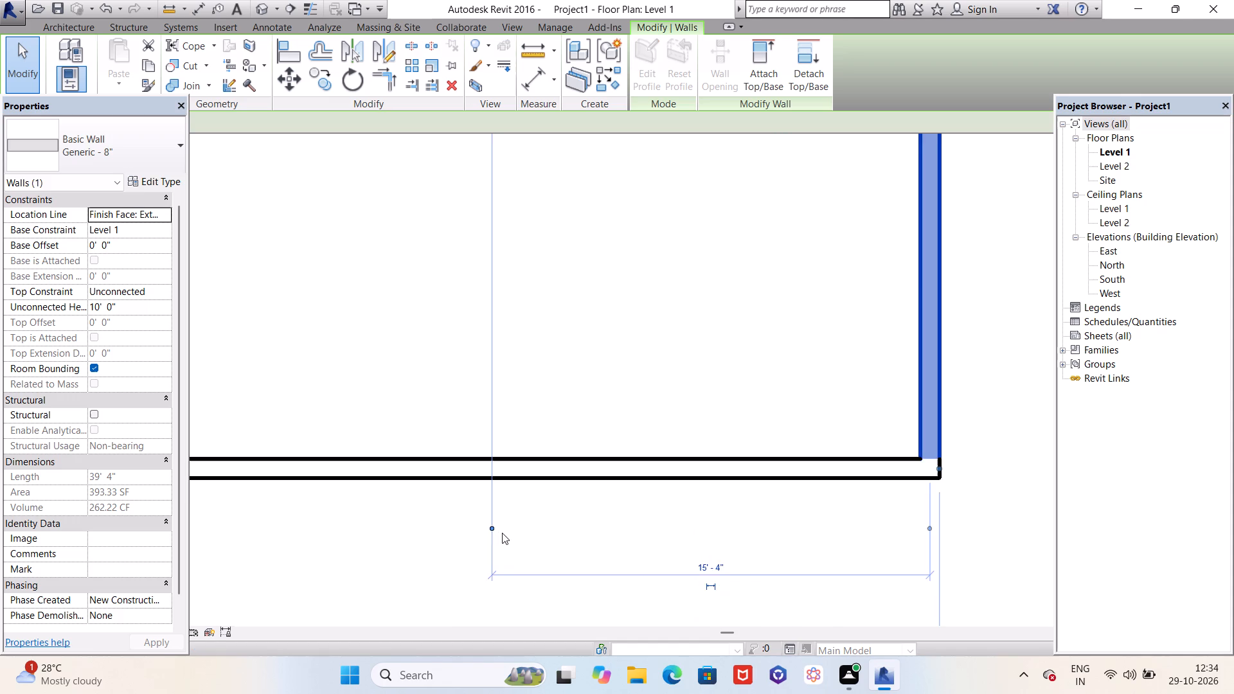
scroll(501, 528, "down", 3)
scroll(678, 533, "down", 3)
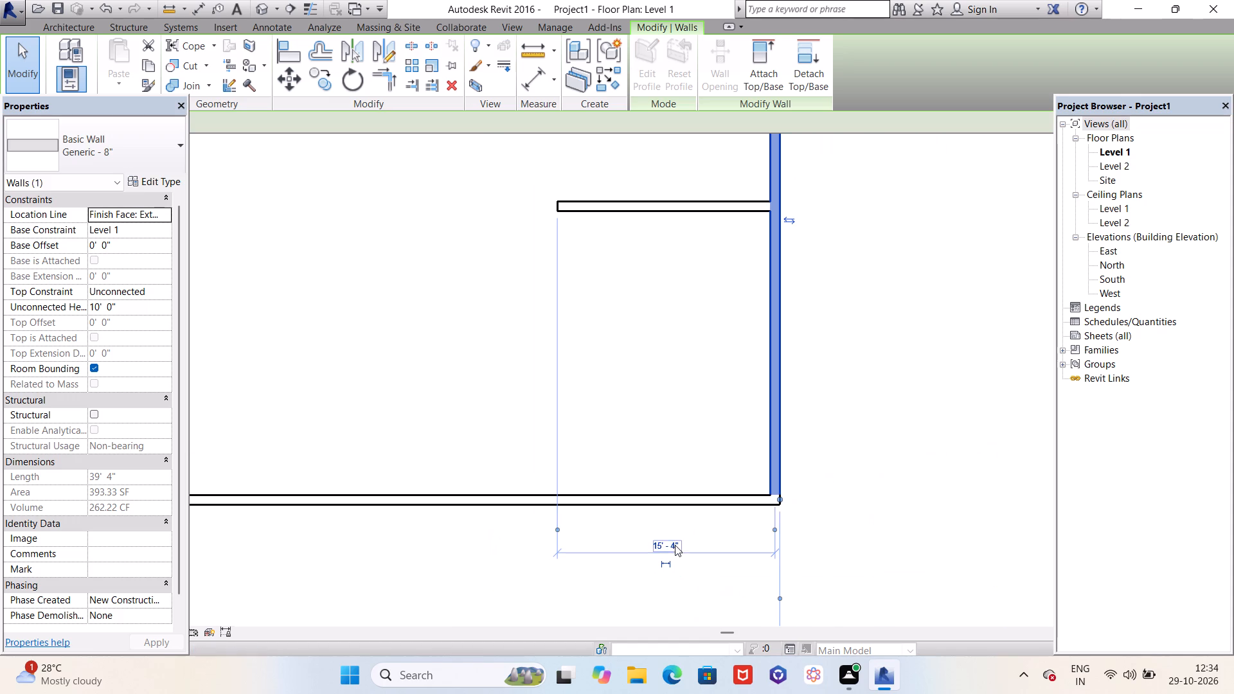
scroll(773, 537, "up", 4)
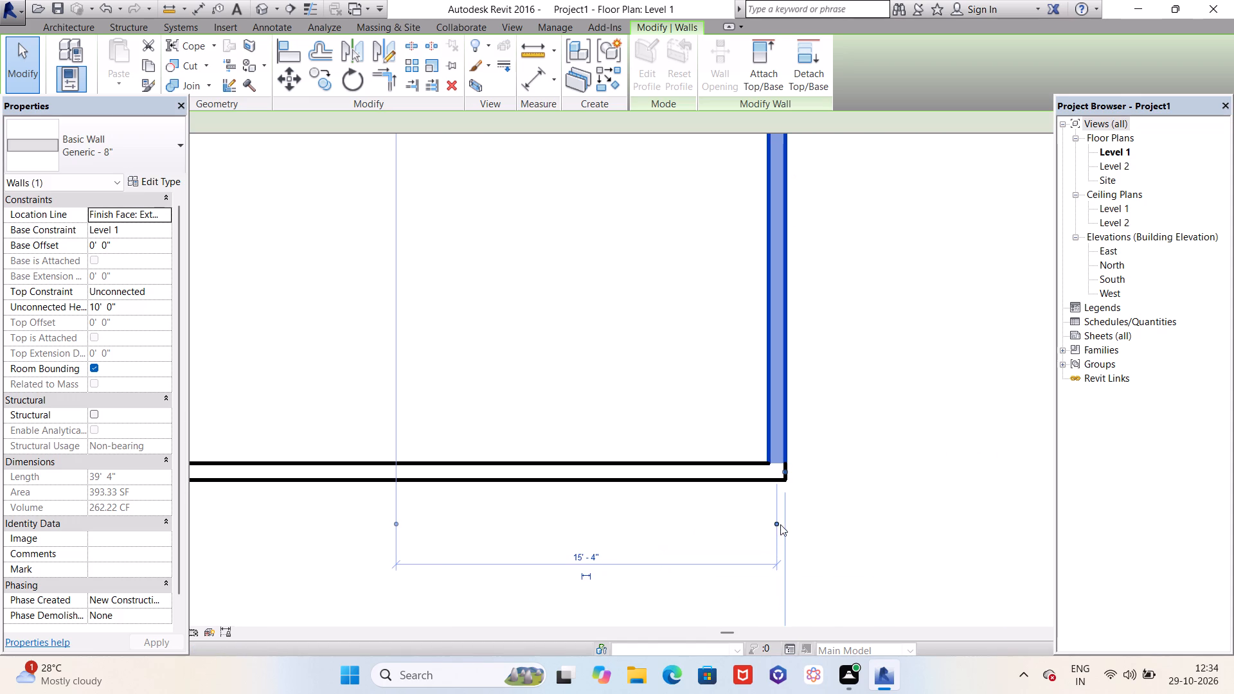
left_click(777, 524)
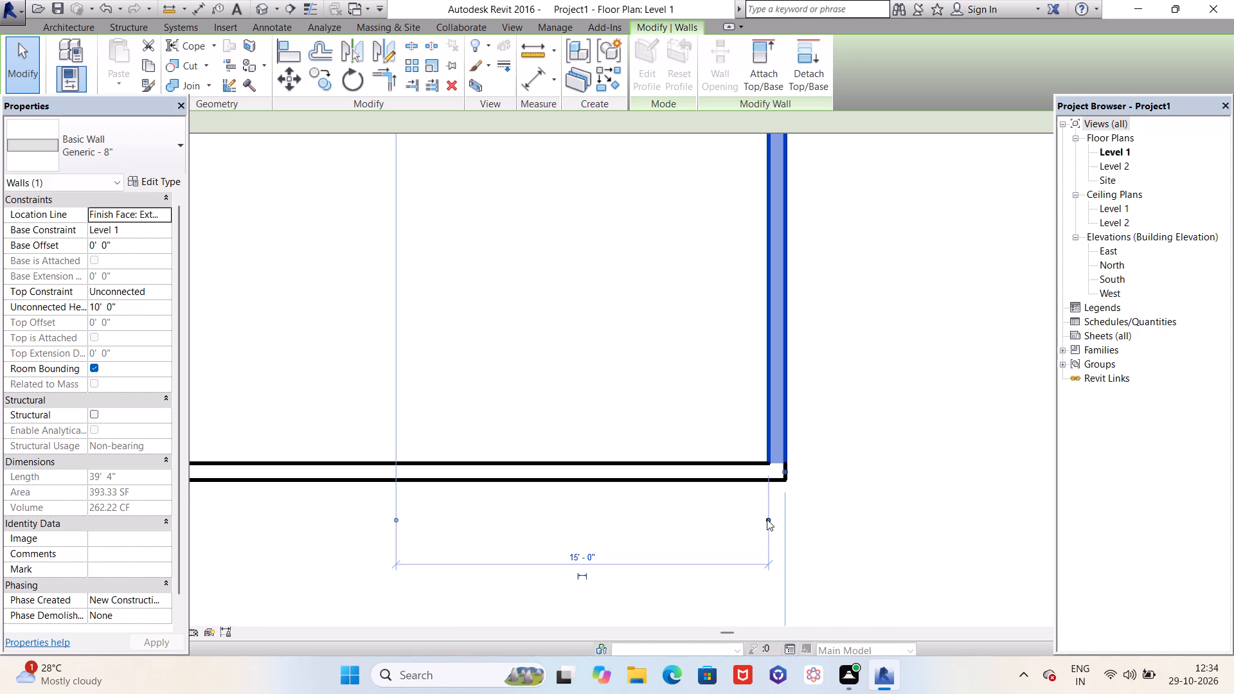
scroll(657, 544, "down", 3)
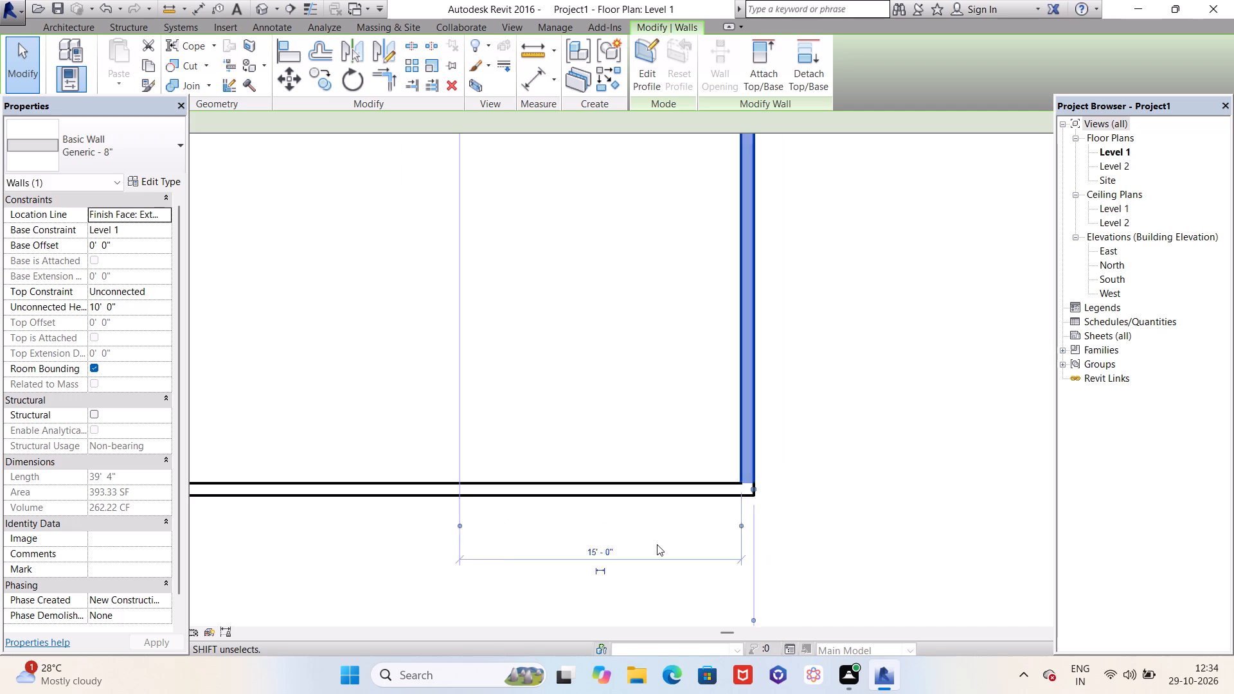
scroll(657, 544, "down", 1)
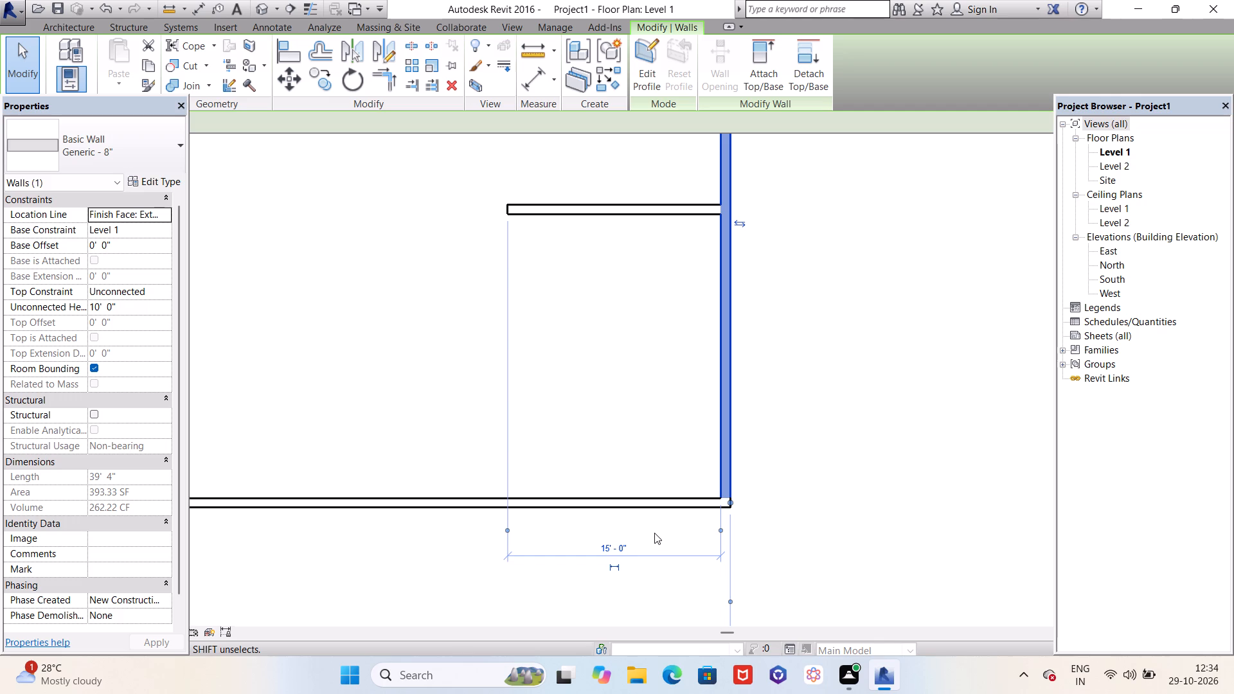
Select the horizontal interior wall and shift its vertical temporary dimension to the wall's south face and the south wall's interior face to check the spacing.
left_click(671, 216)
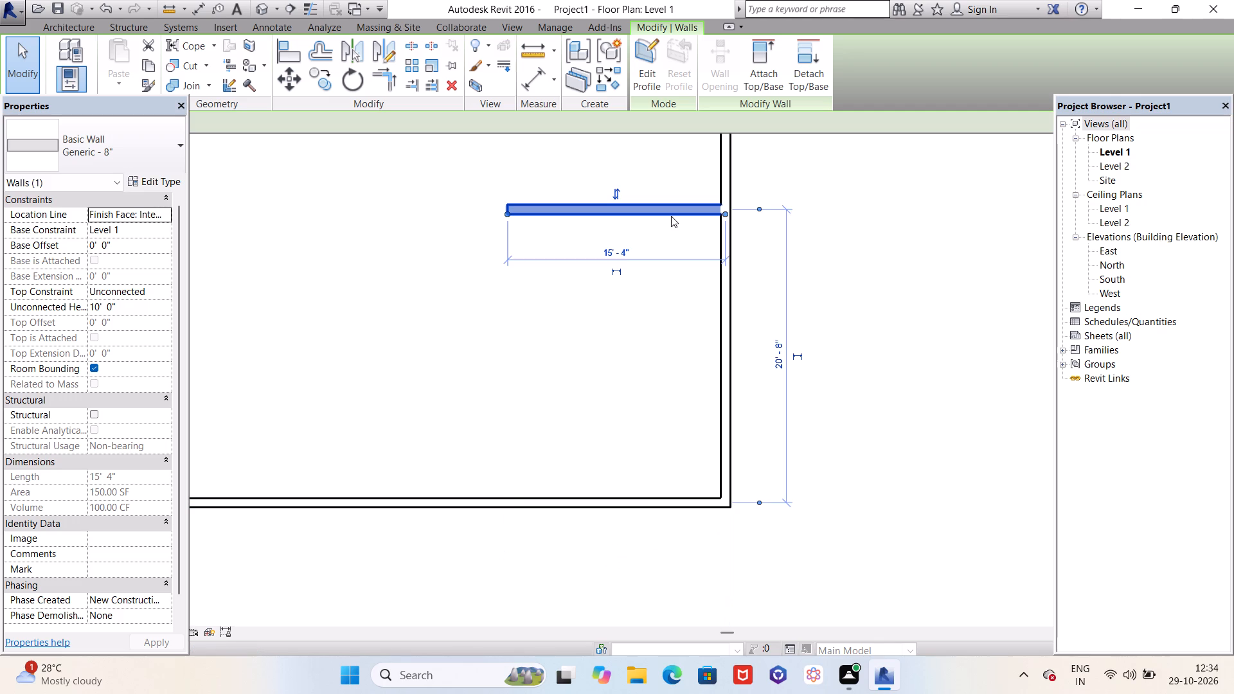
scroll(744, 209, "up", 8)
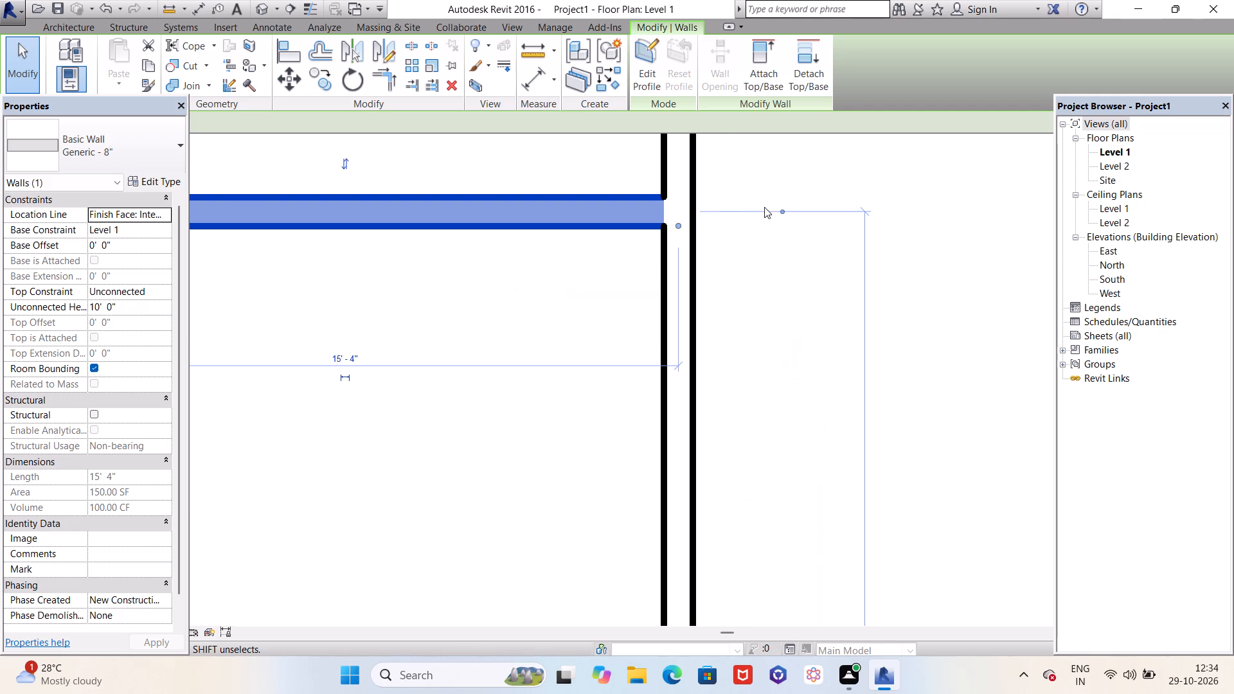
left_click(782, 211)
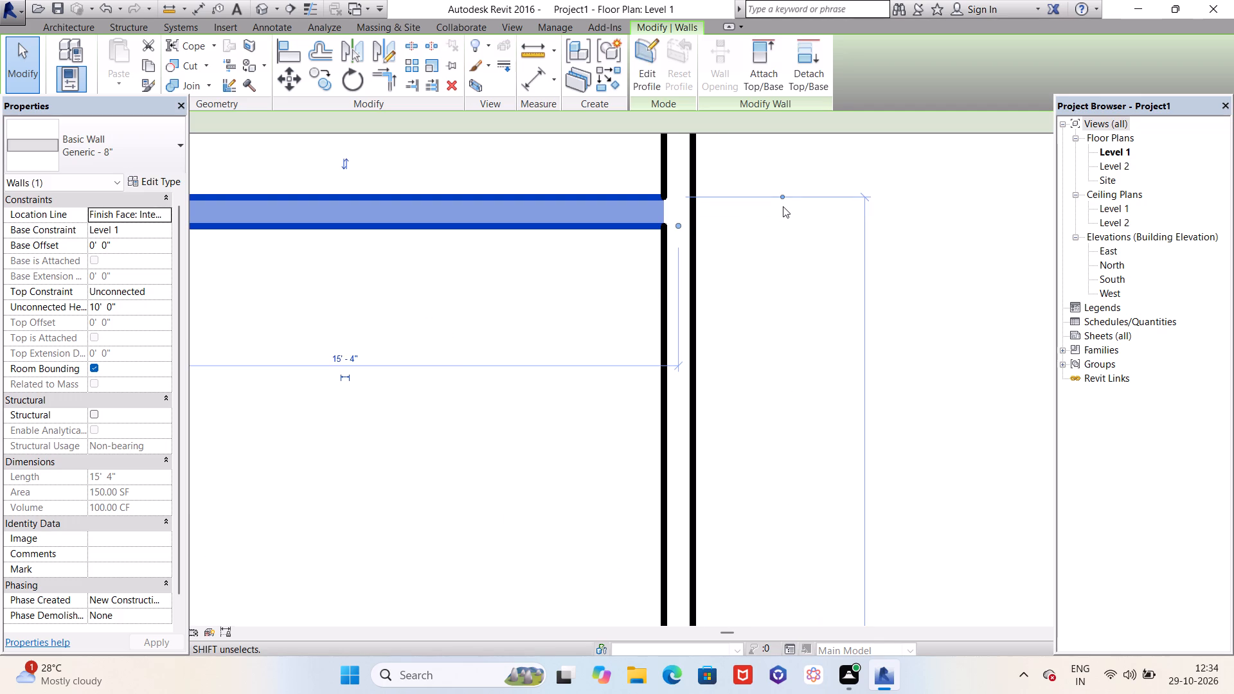
left_click(783, 196)
scroll(779, 196, "down", 8)
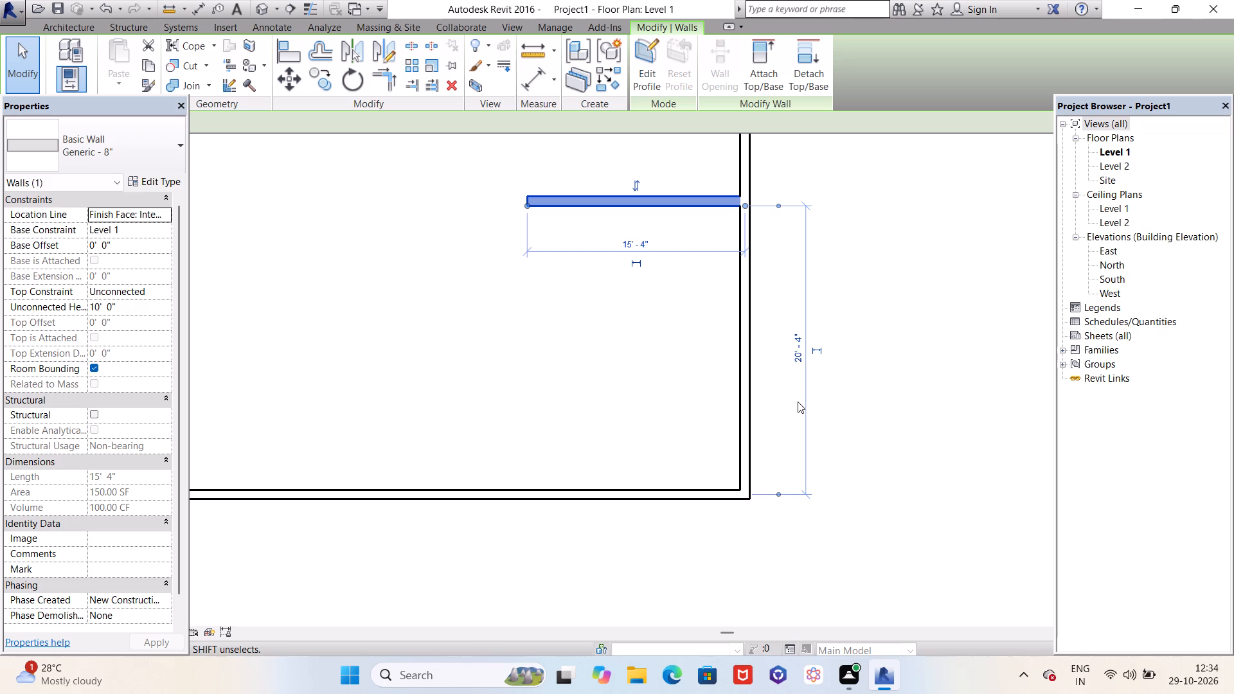
scroll(784, 477, "up", 4)
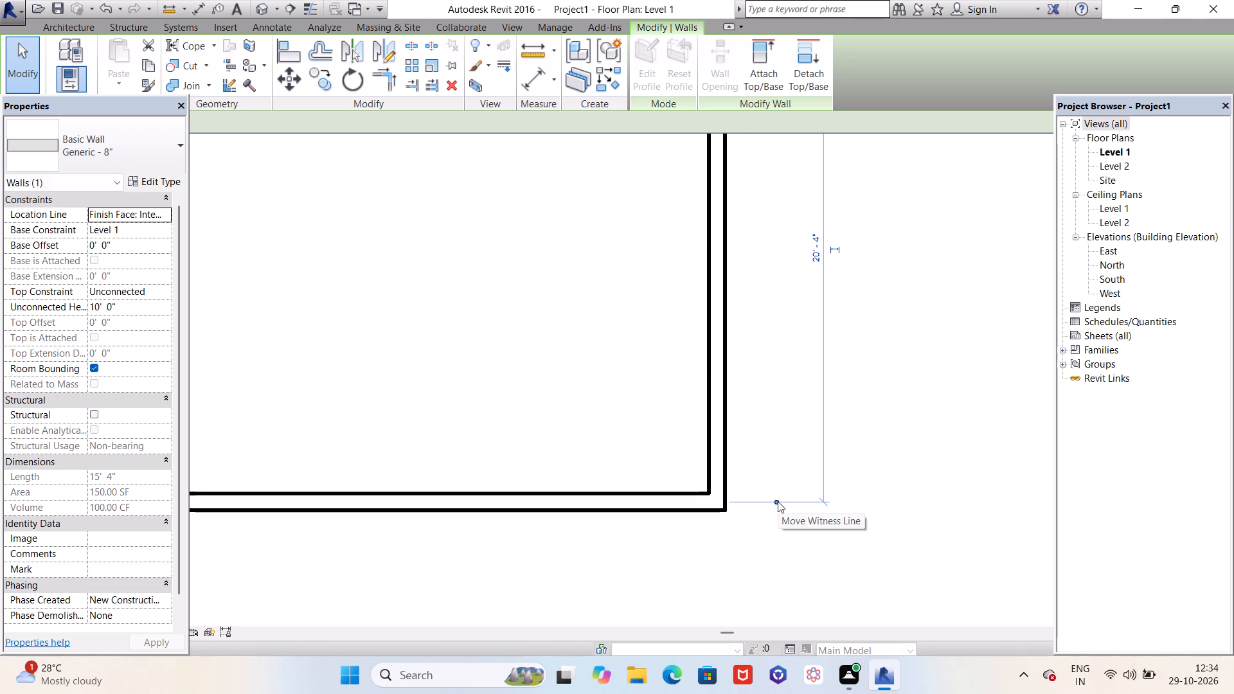
left_click(778, 501)
scroll(771, 503, "down", 3)
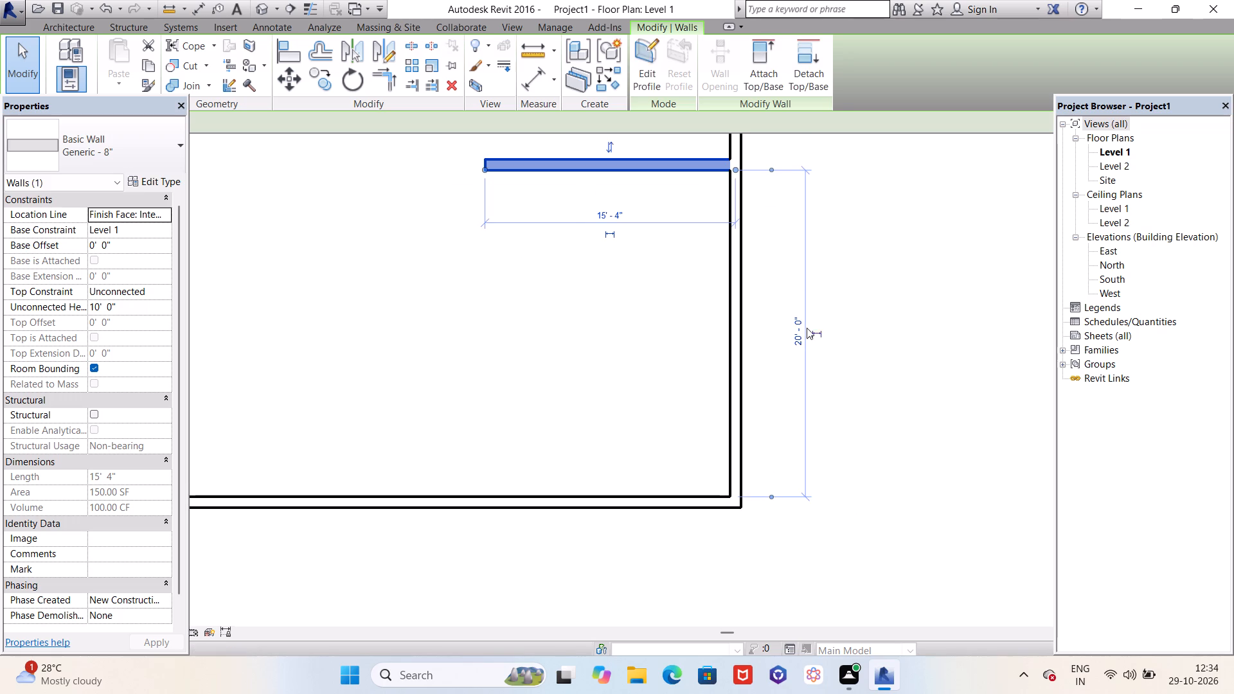
scroll(807, 326, "up", 3)
scroll(819, 364, "down", 5)
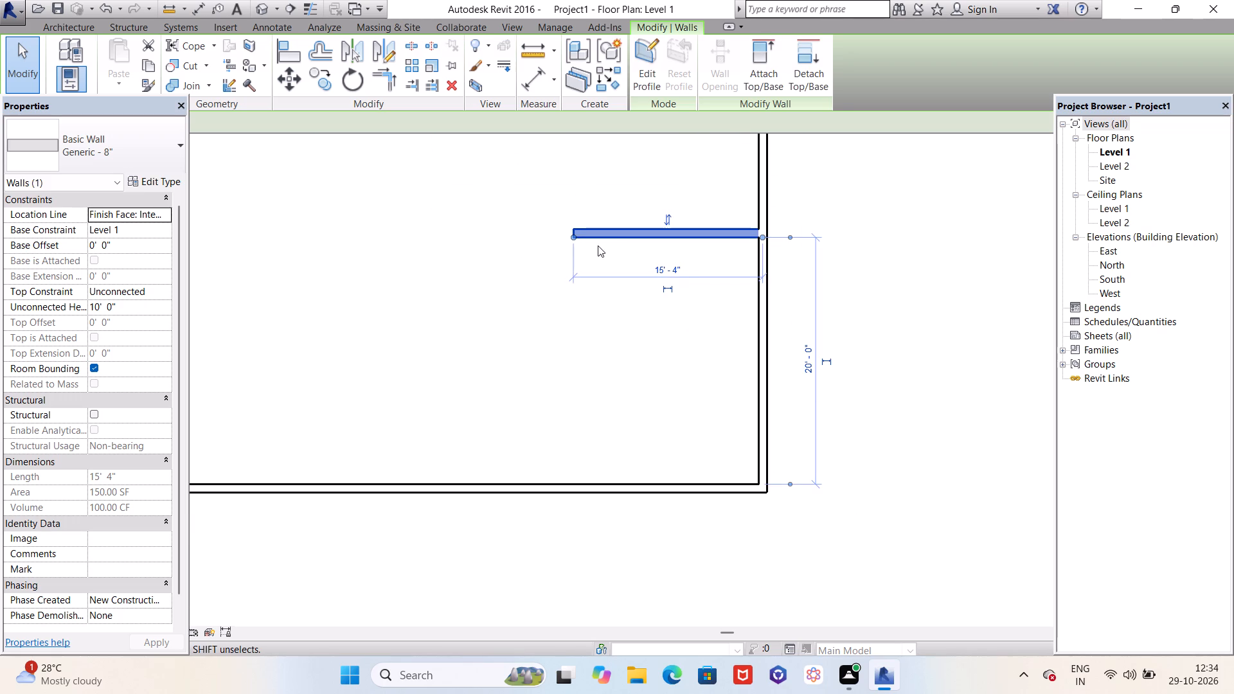
scroll(598, 245, "up", 2)
scroll(732, 375, "down", 3)
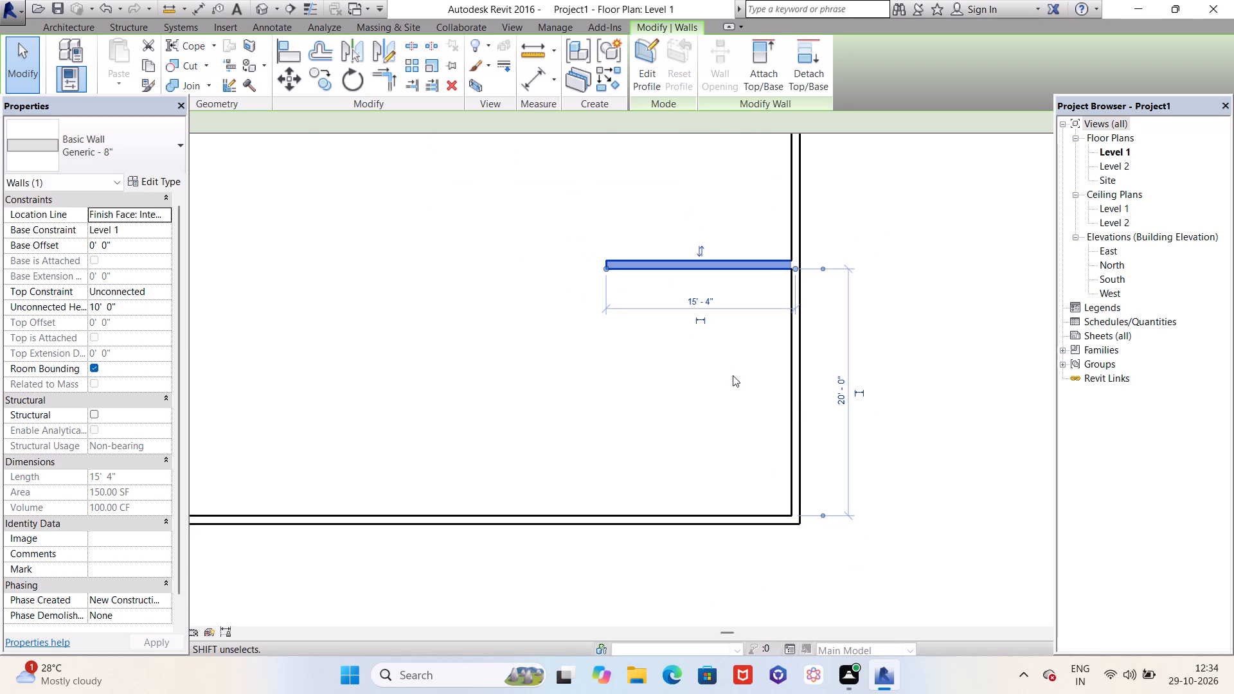
key("Escape")
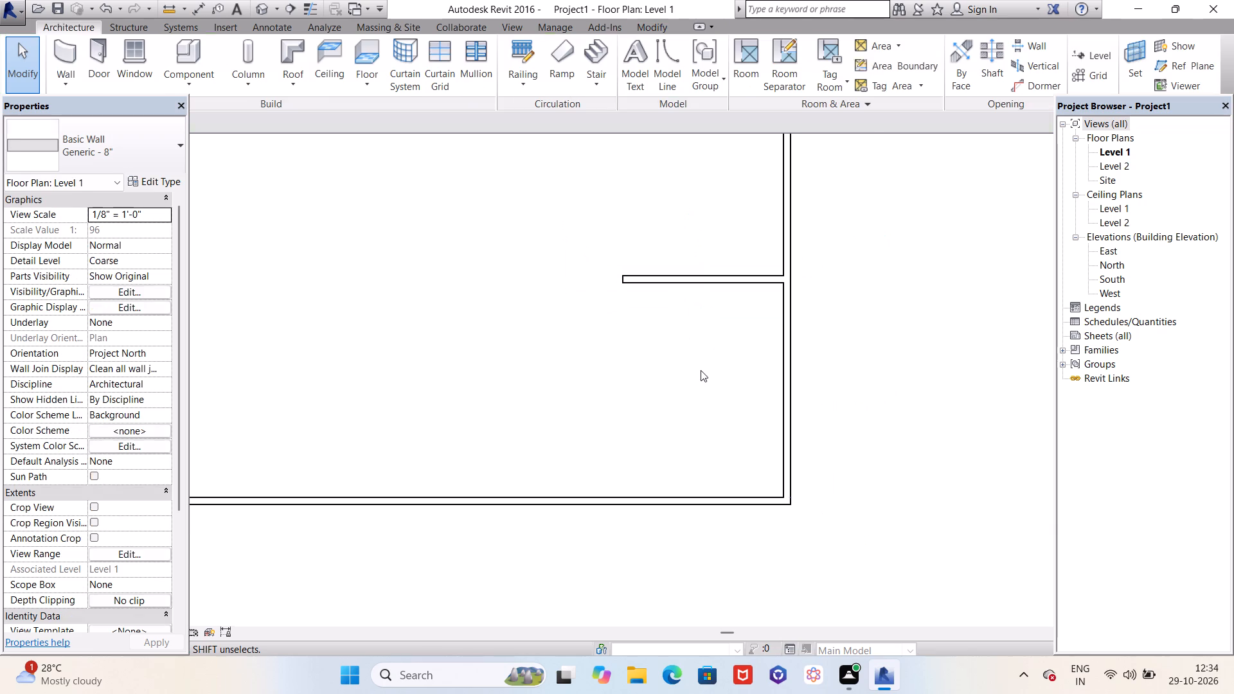
Draw a 20' wall at a 15' offset west of the east wall's interior face, from the horizontal interior wall to the inside southeast corner.
left_click(73, 50)
left_click_drag(580, 119, 557, 122)
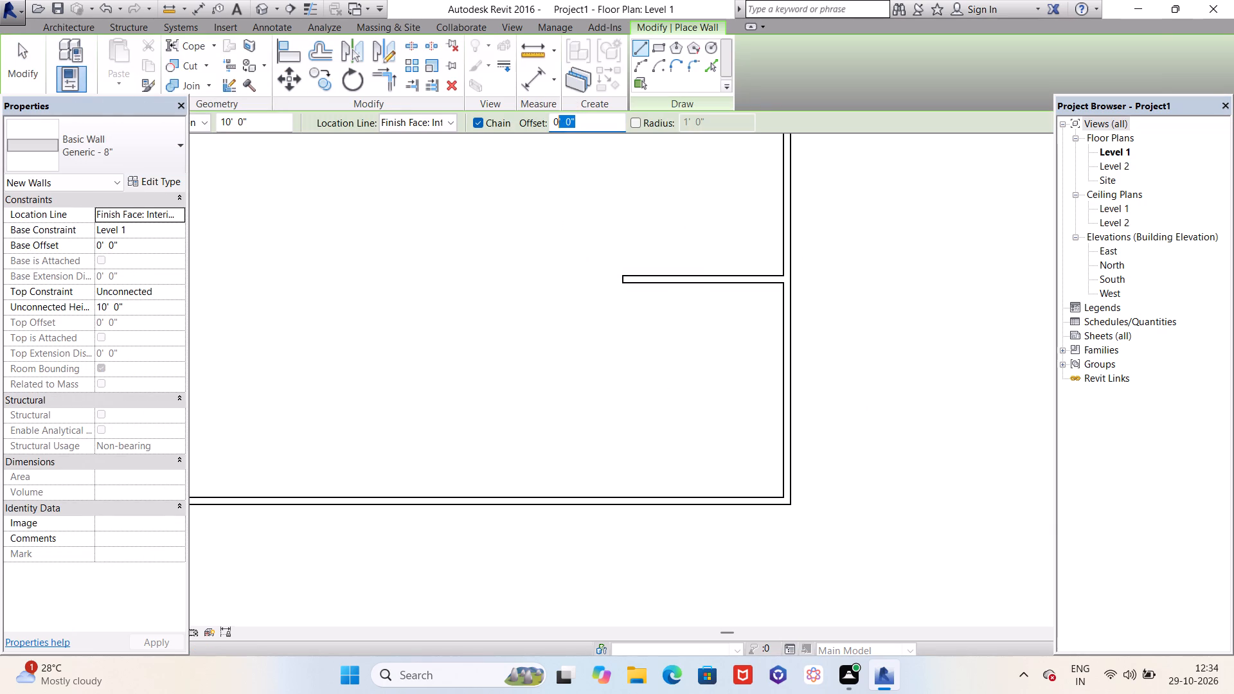
left_click_drag(557, 122, 546, 125)
type("15'")
key("Return")
left_click(783, 282)
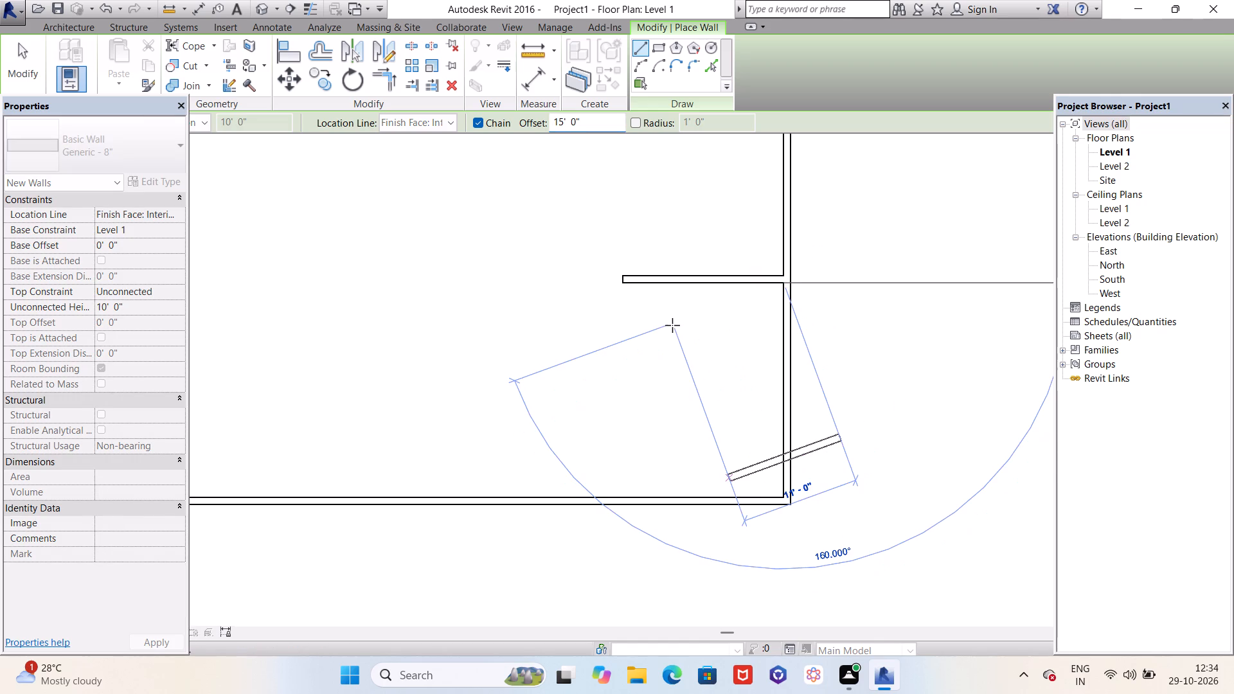
key("space")
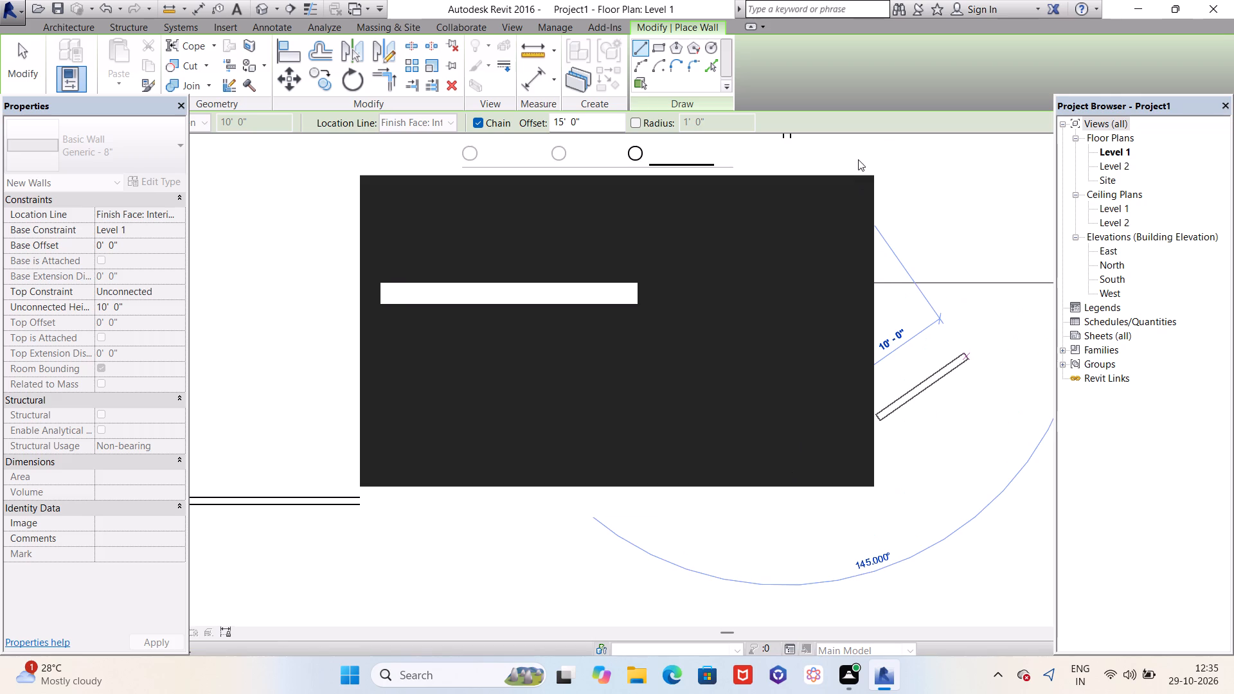
double_click(837, 152)
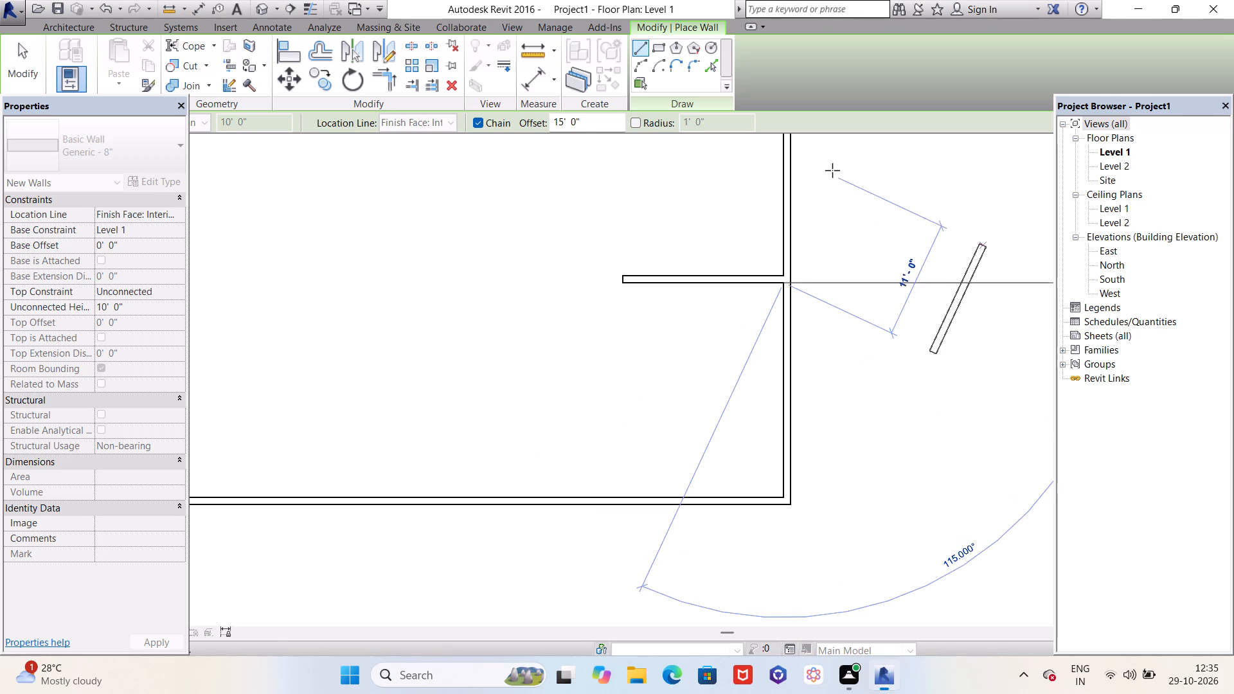
left_click(782, 497)
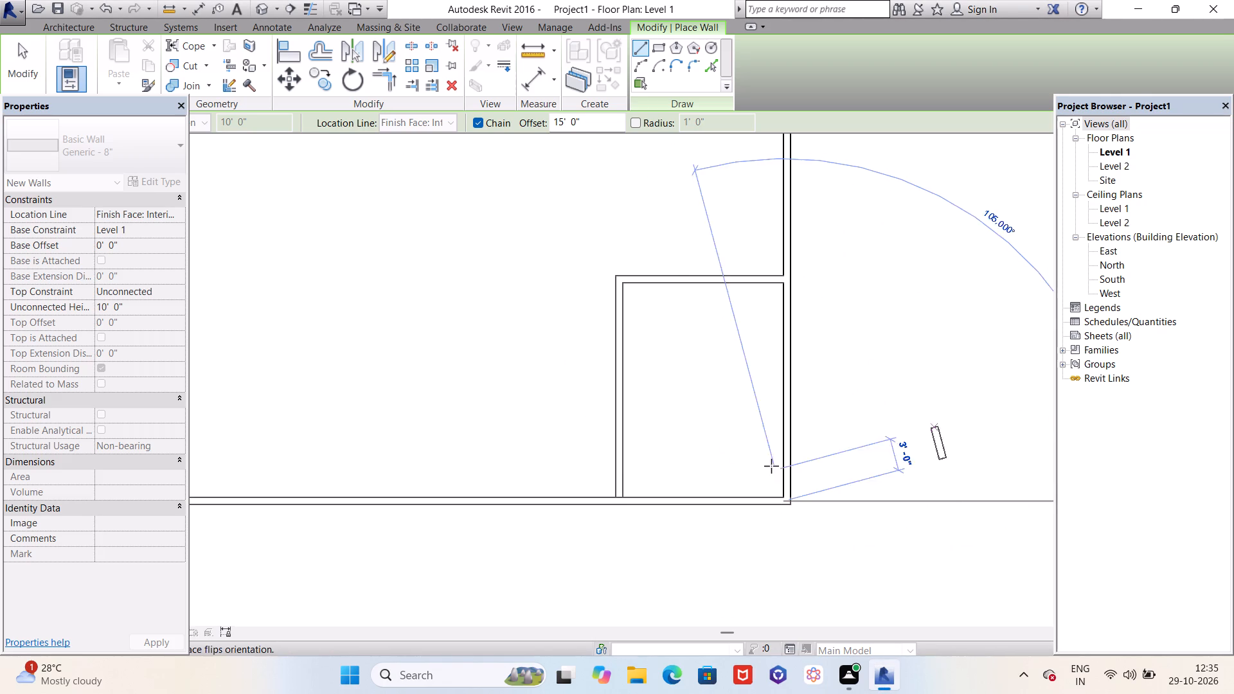
key("Escape")
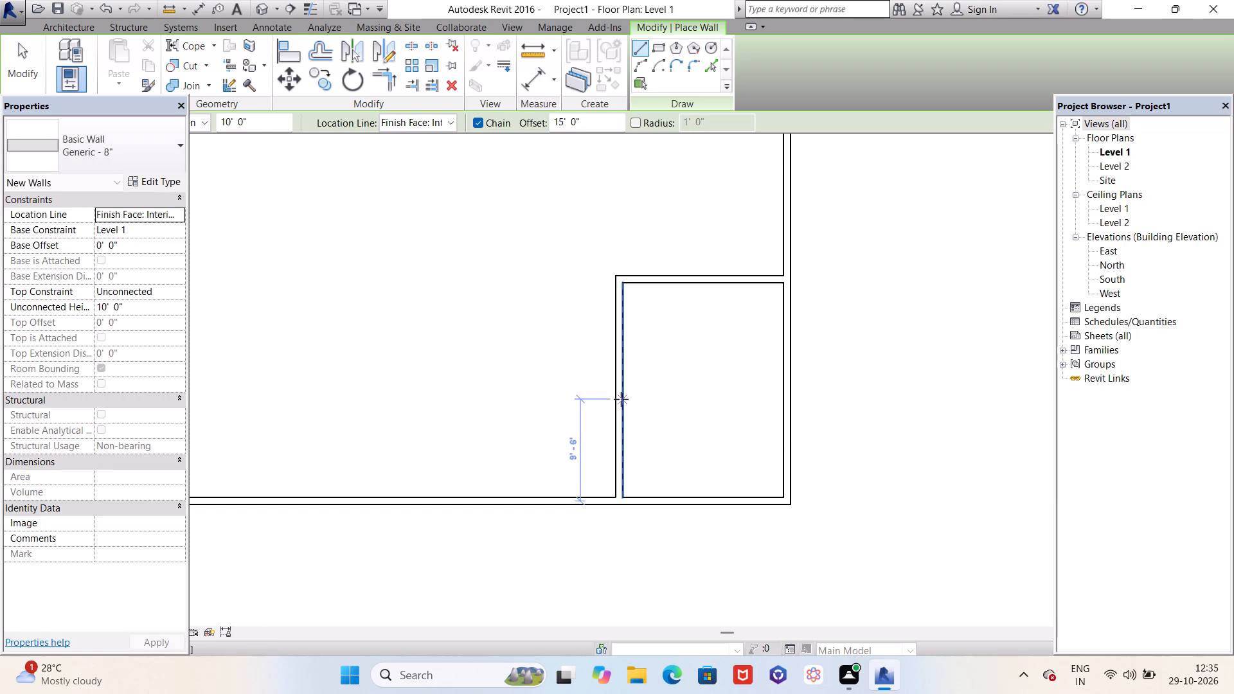
key("Escape")
Select the new vertical wall and the horizontal interior wall in turn to examine their temporary dimensions.
left_click(621, 399)
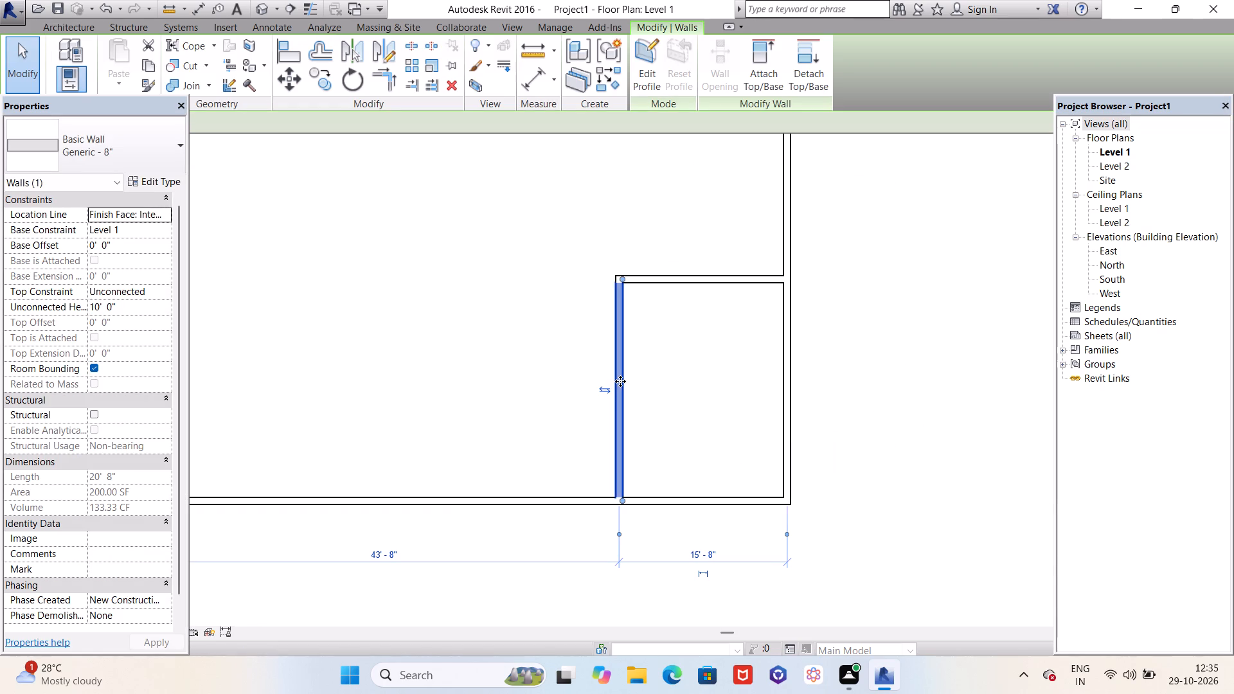
scroll(630, 535, "up", 6)
scroll(625, 491, "down", 1)
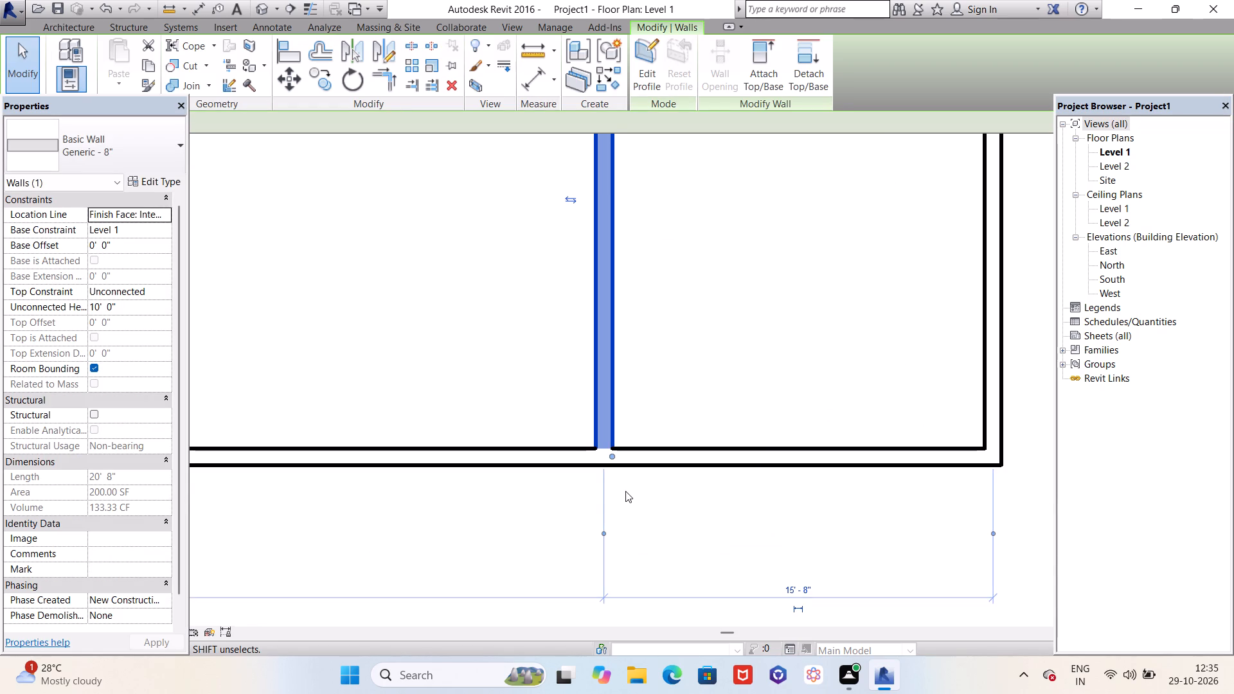
scroll(626, 491, "down", 3)
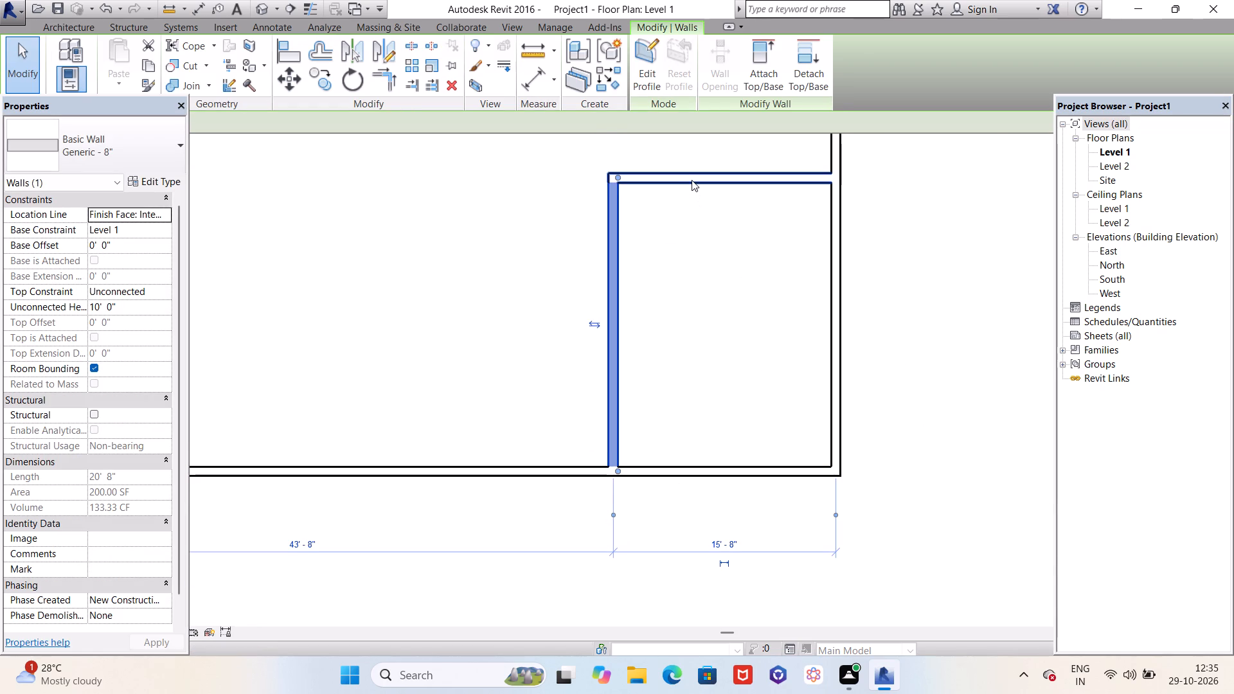
left_click(692, 180)
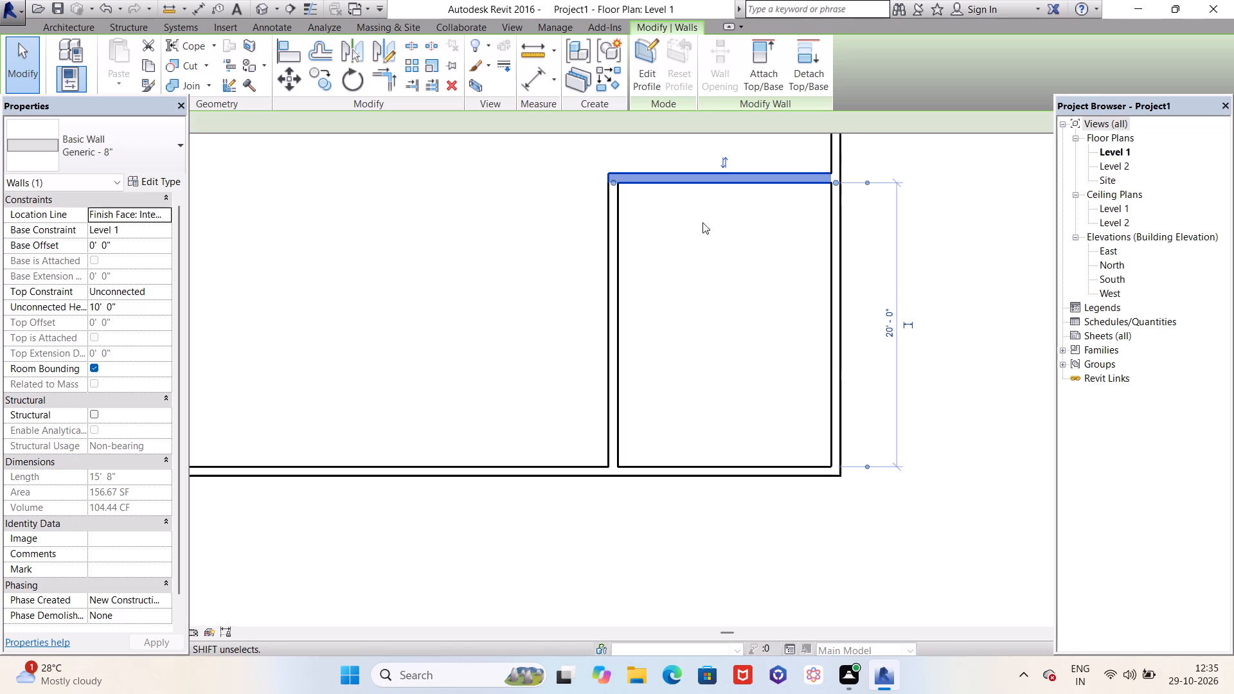
left_click(615, 221)
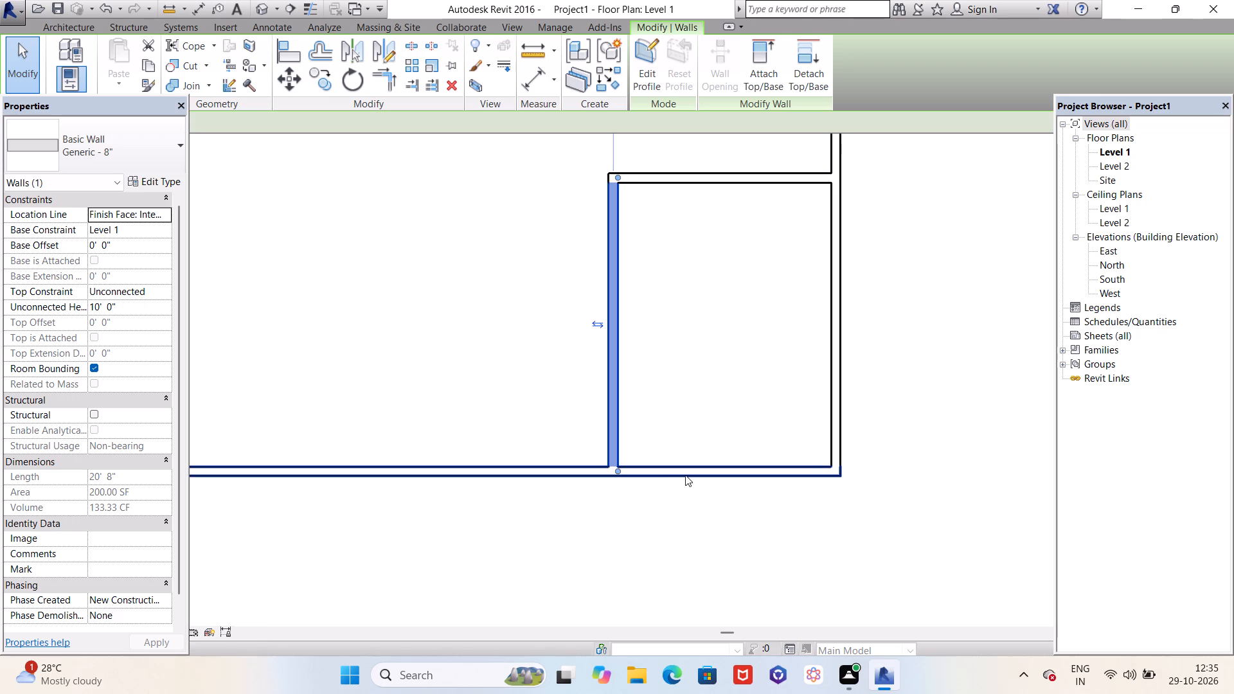
Select the south wall and shift its temporary dimension to the facing faces of it and the horizontal interior wall to check the room's depth.
left_click(685, 475)
scroll(683, 462, "down", 8)
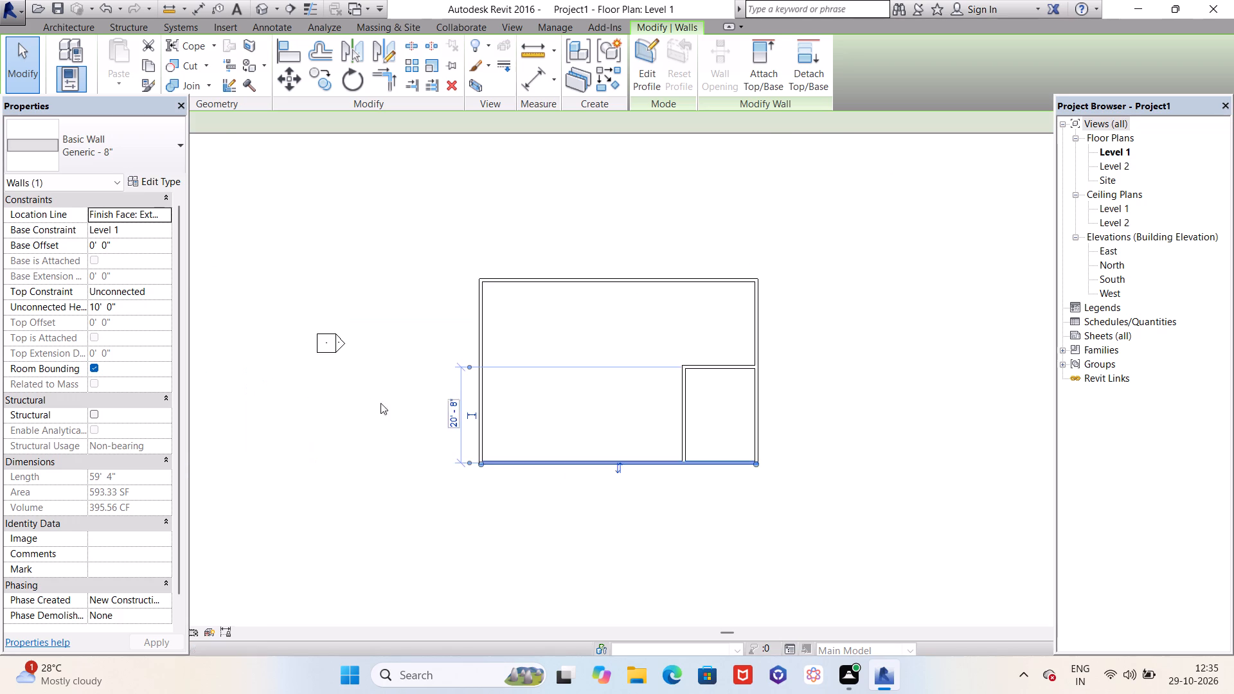
scroll(366, 395, "up", 5)
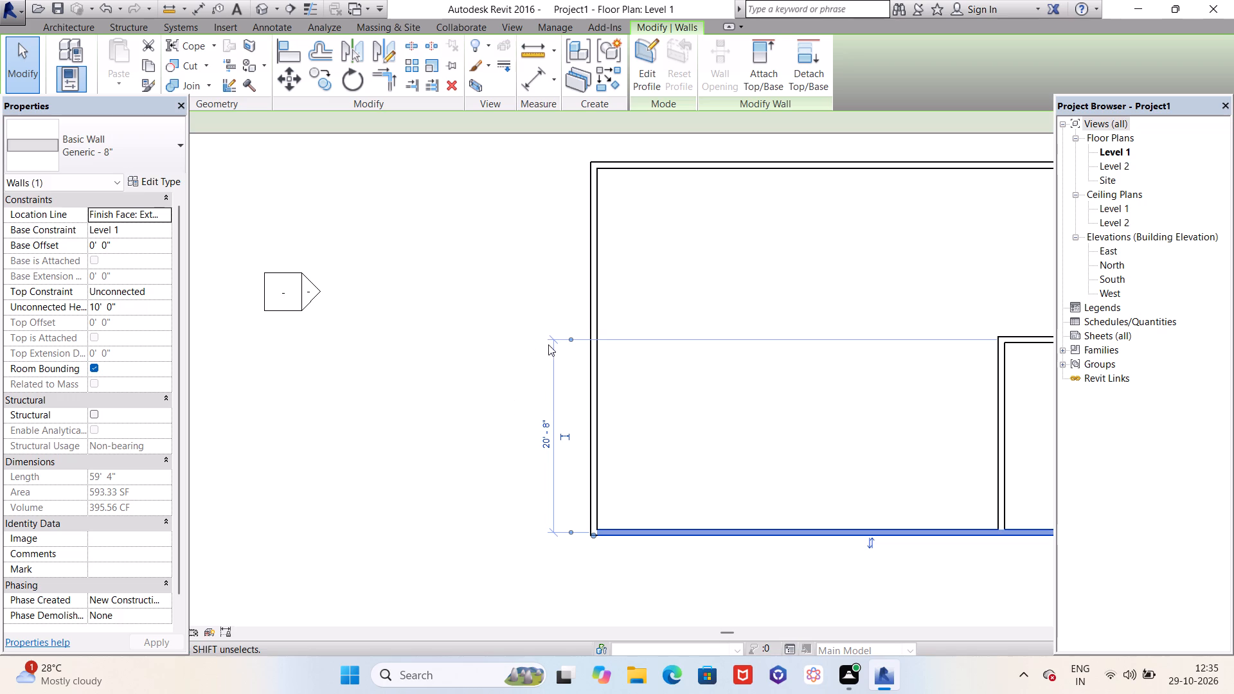
left_click(573, 338)
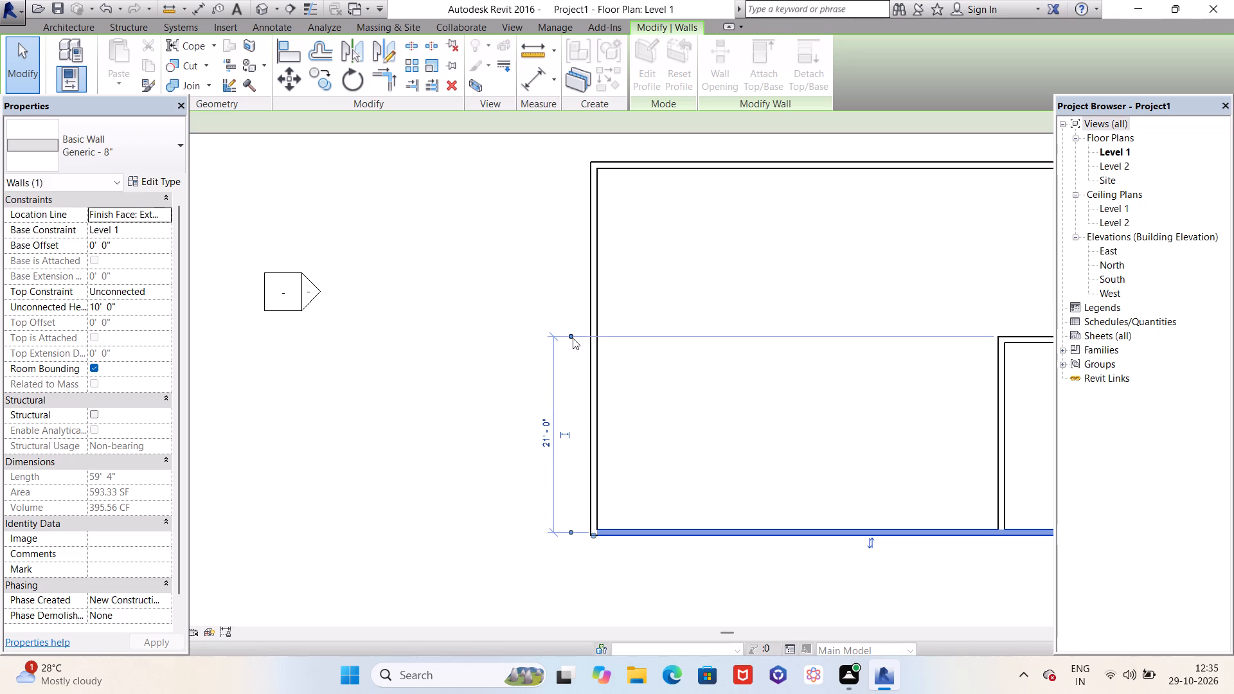
left_click(571, 337)
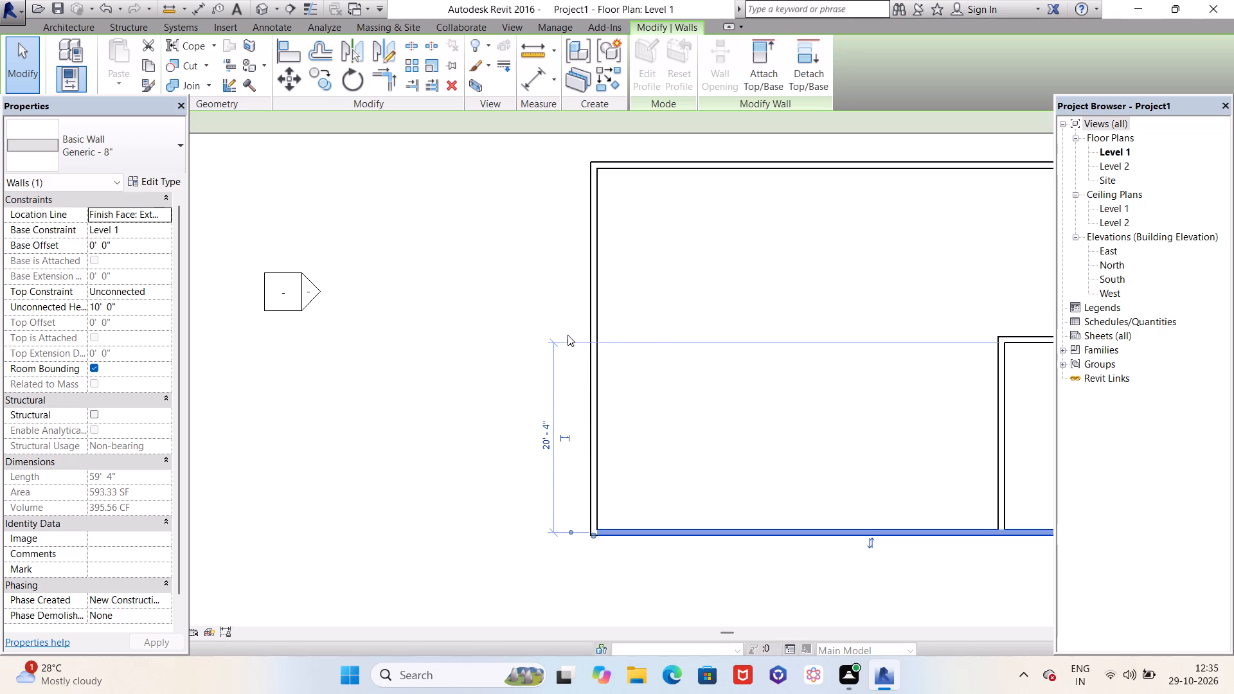
scroll(559, 324, "down", 2)
scroll(573, 486, "up", 4)
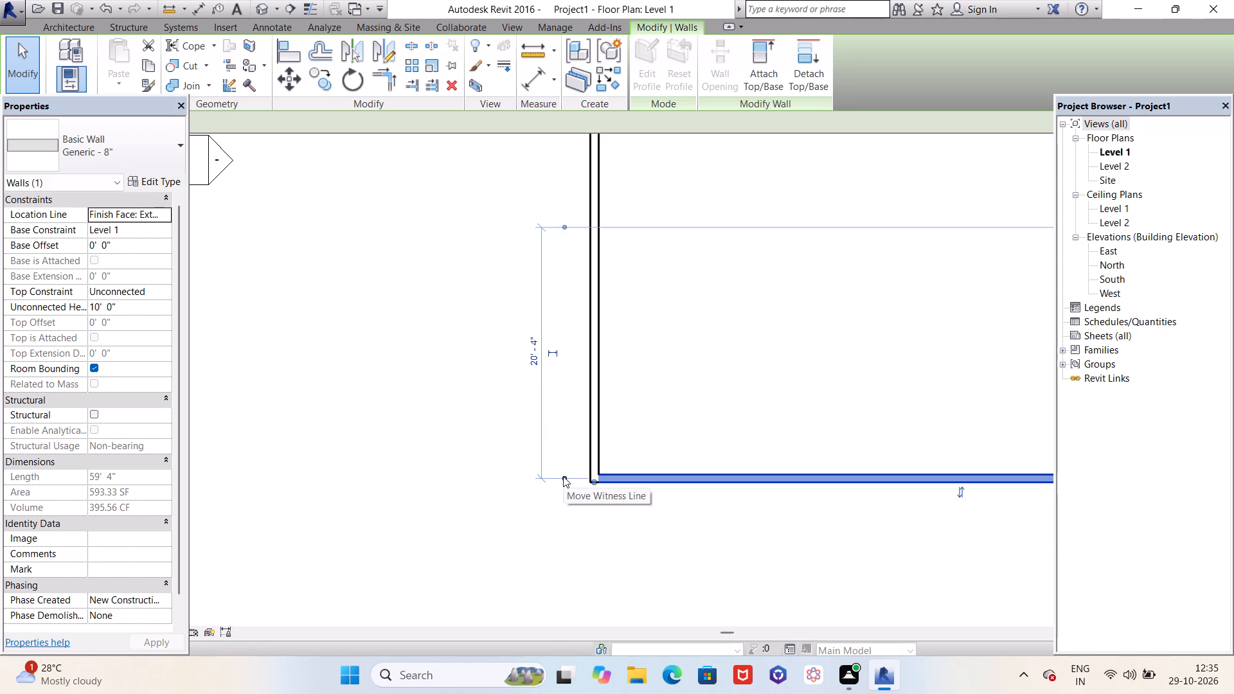
left_click(563, 476)
scroll(545, 477, "down", 4)
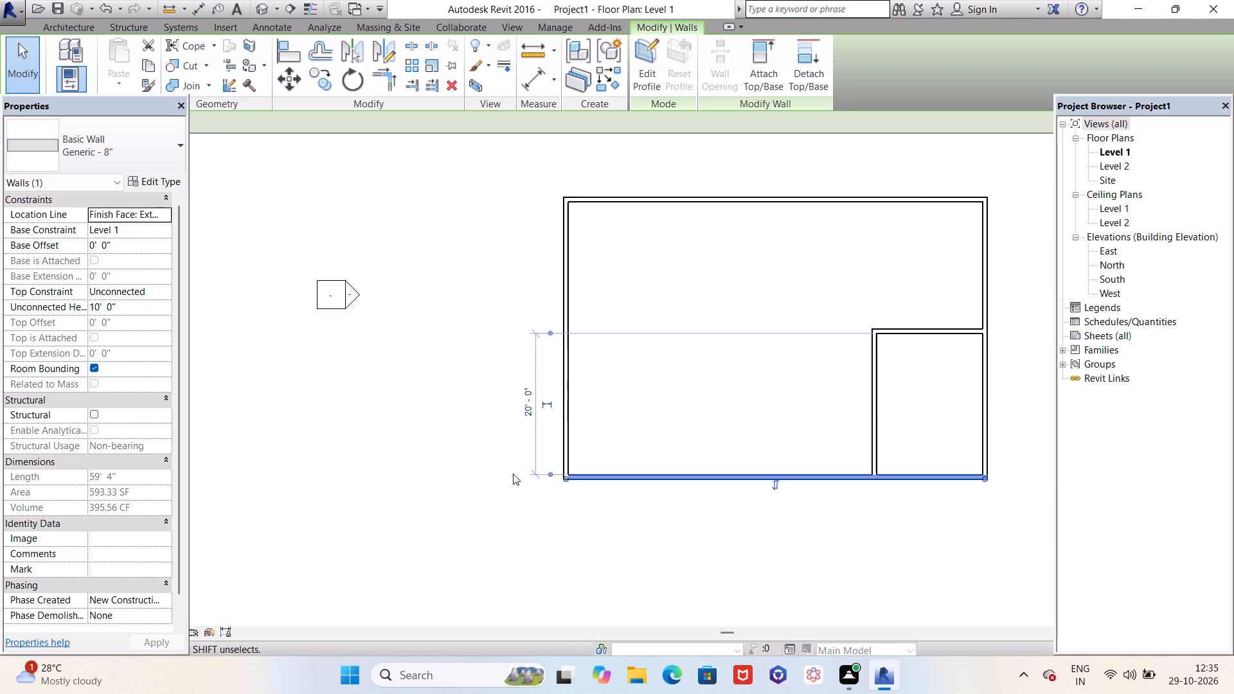
scroll(513, 474, "down", 3)
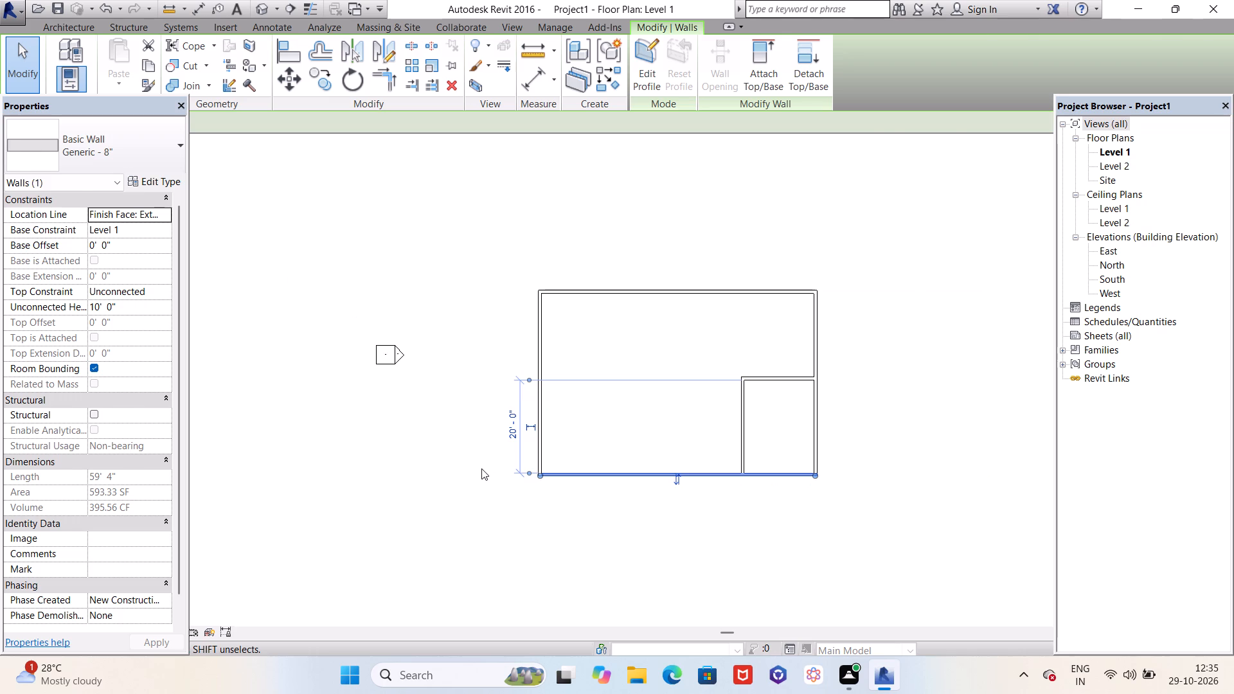
key("Escape")
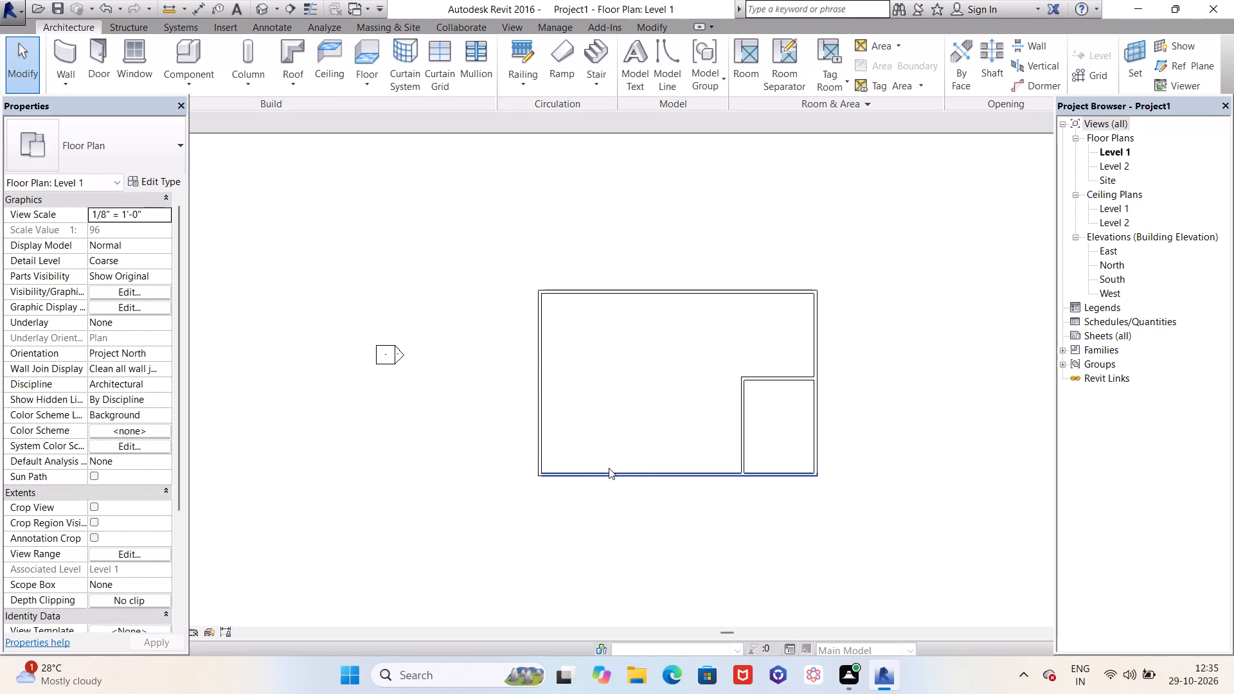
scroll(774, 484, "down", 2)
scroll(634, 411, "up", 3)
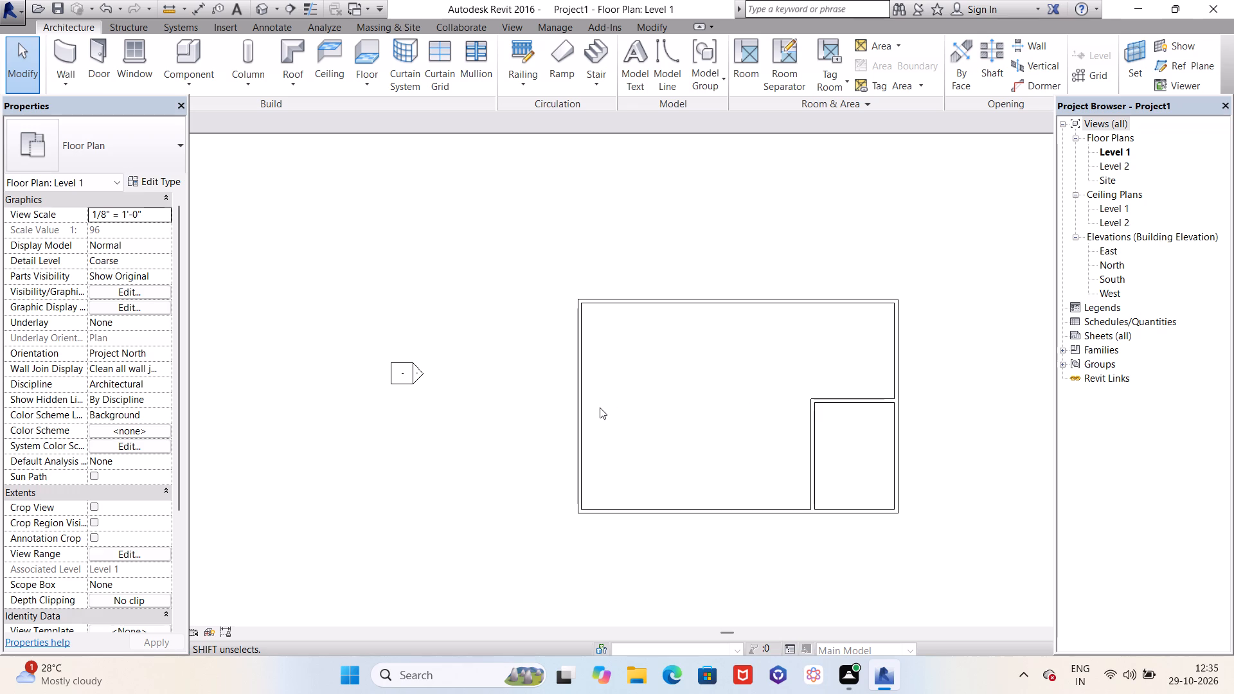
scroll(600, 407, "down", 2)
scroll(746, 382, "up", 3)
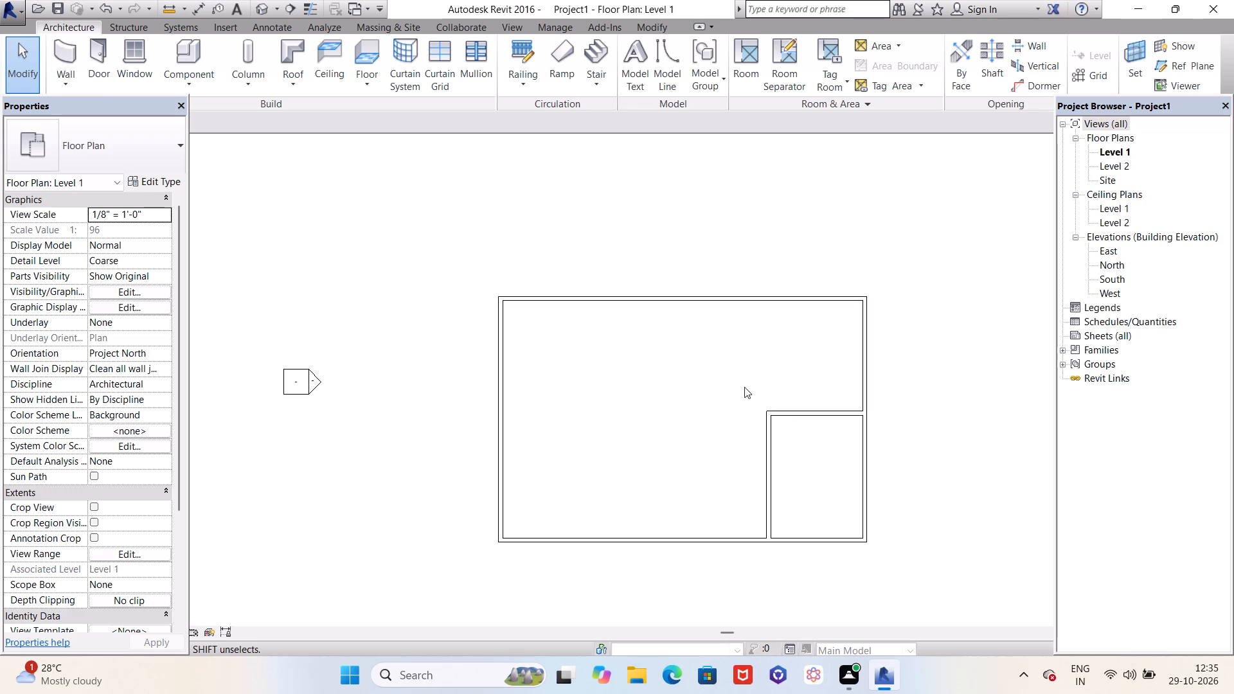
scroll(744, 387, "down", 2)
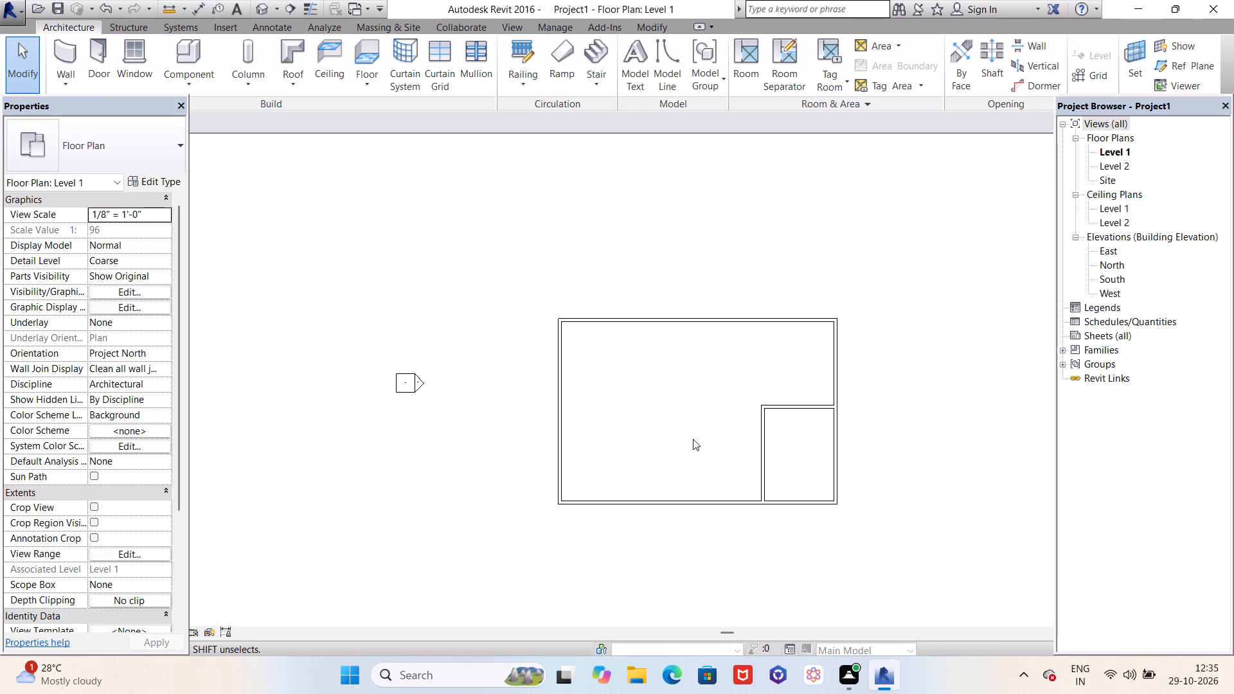
Start a new Generic - 8" wall with the offset set to 8'.
left_click(72, 60)
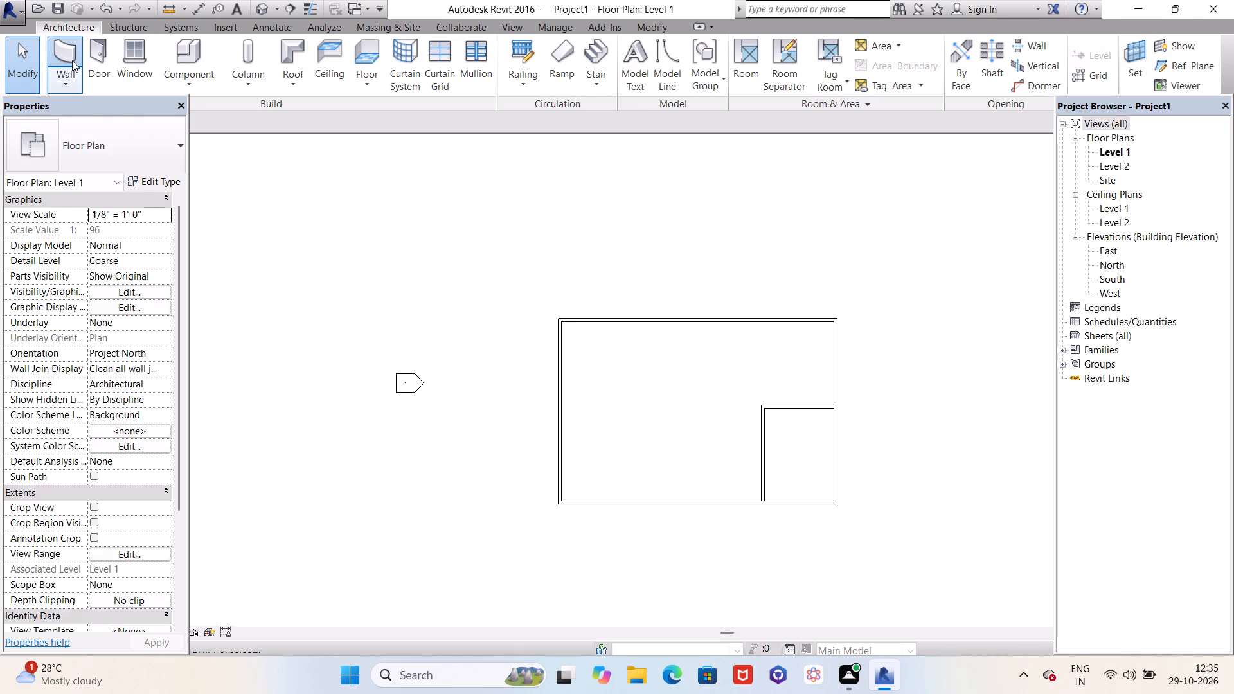
left_click_drag(578, 121, 547, 121)
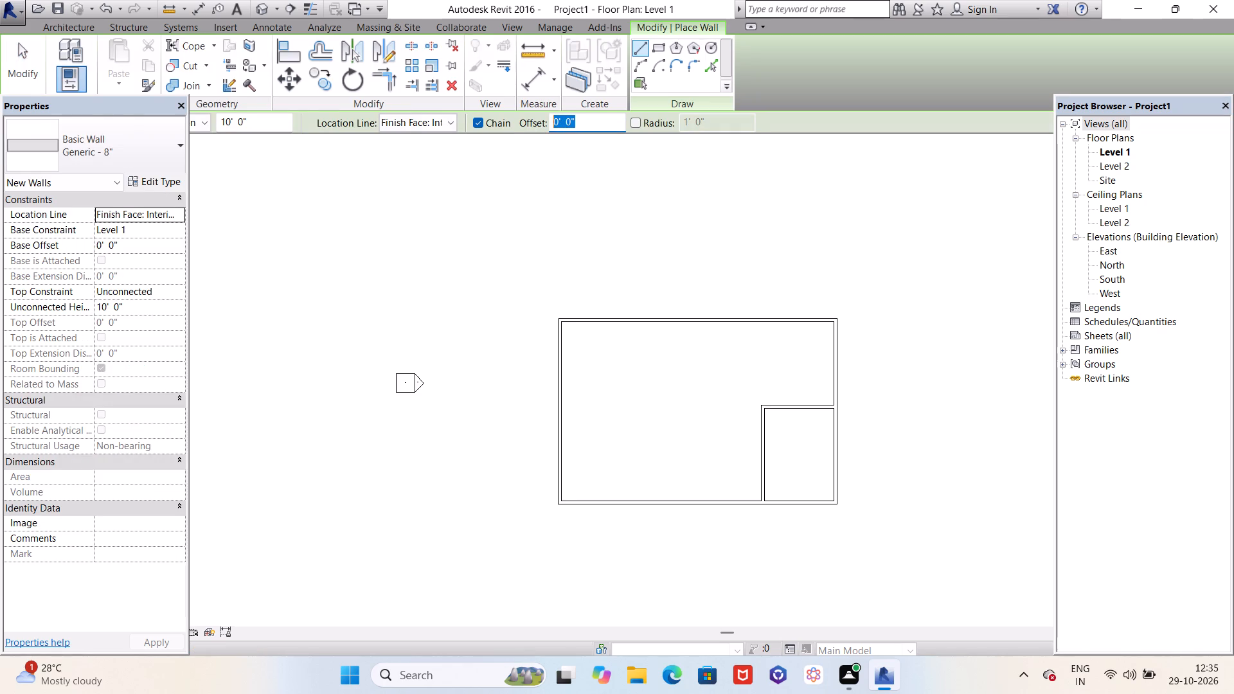
left_click_drag(547, 121, 544, 121)
key("8")
key("apostrophe")
key("Return")
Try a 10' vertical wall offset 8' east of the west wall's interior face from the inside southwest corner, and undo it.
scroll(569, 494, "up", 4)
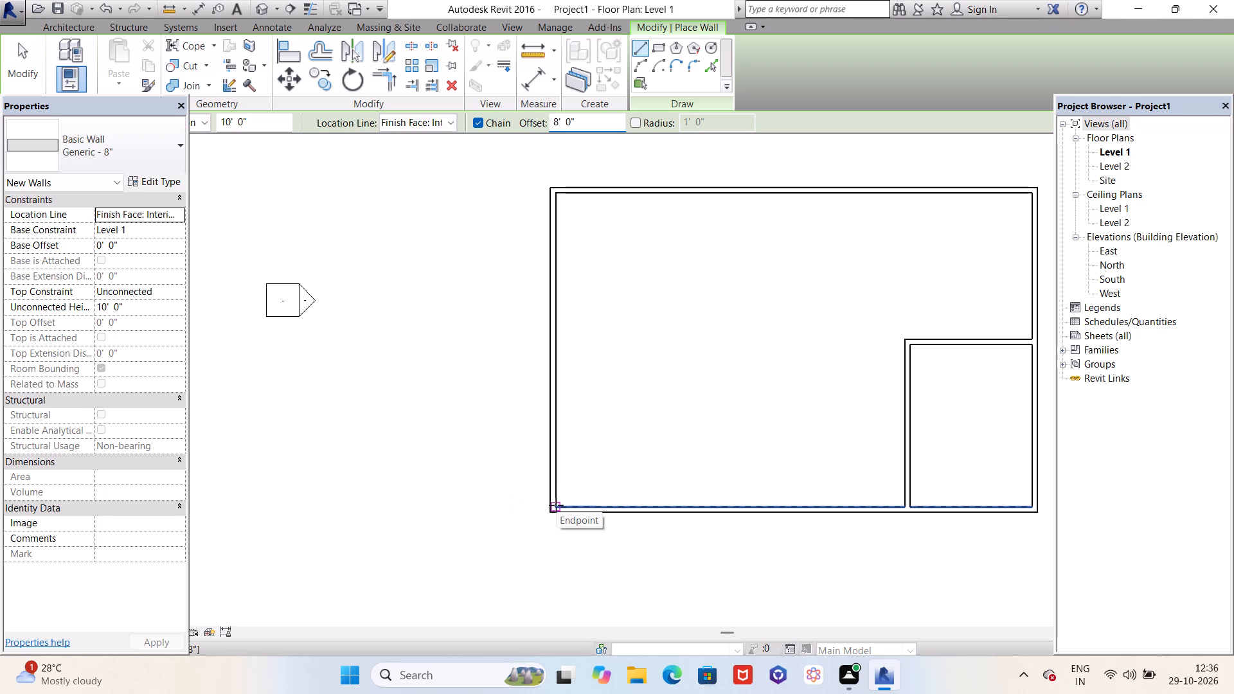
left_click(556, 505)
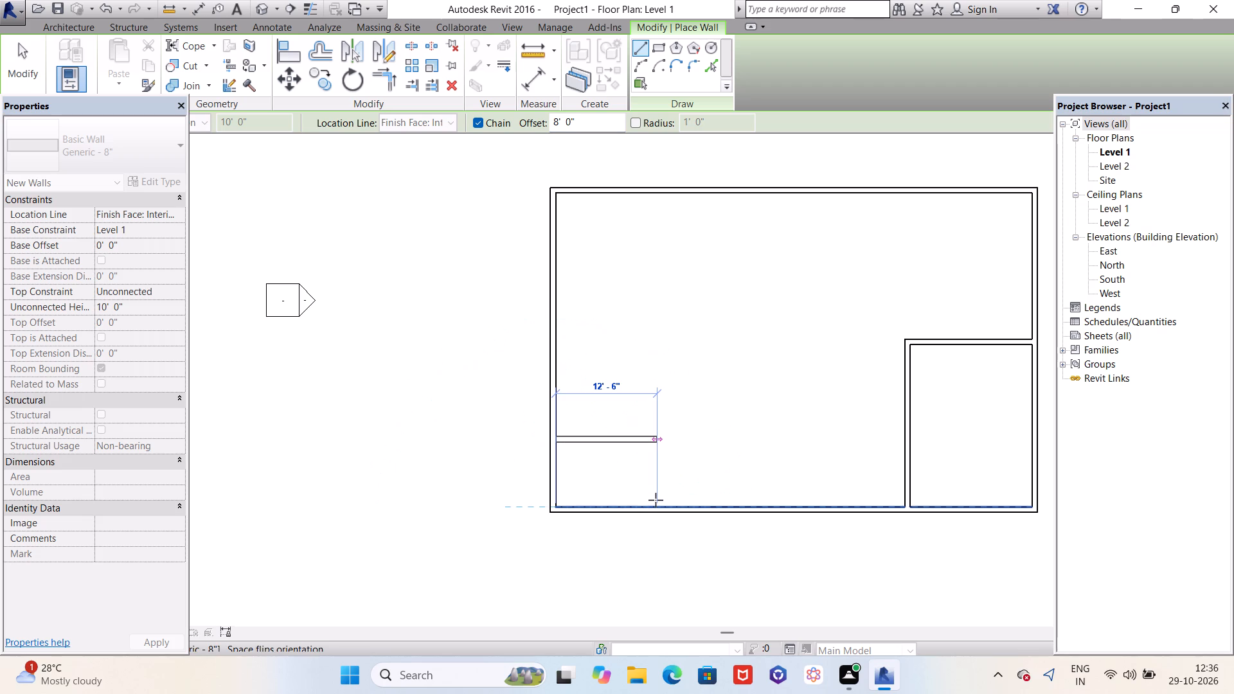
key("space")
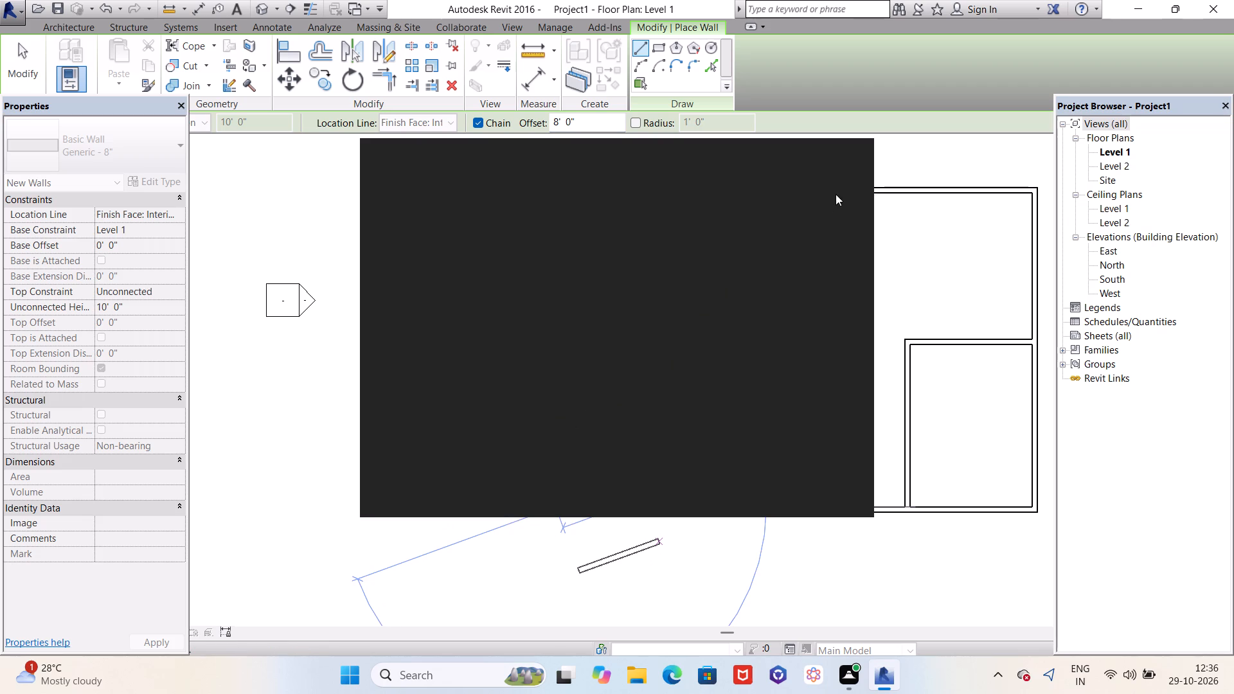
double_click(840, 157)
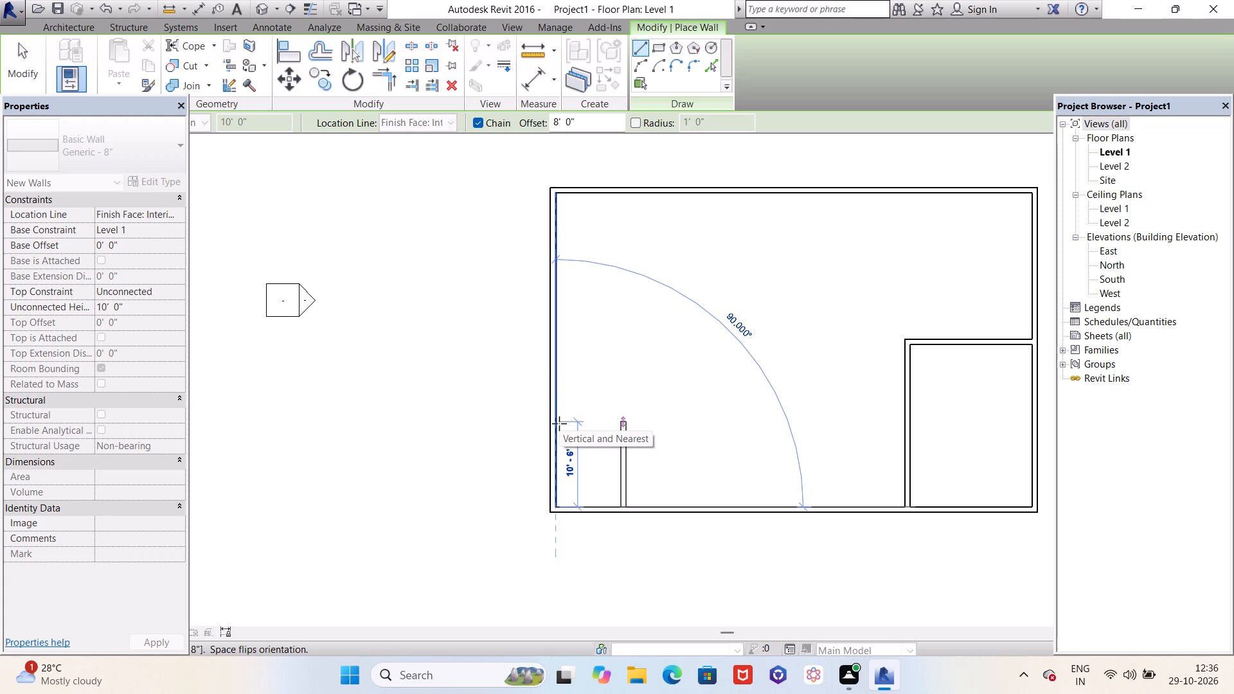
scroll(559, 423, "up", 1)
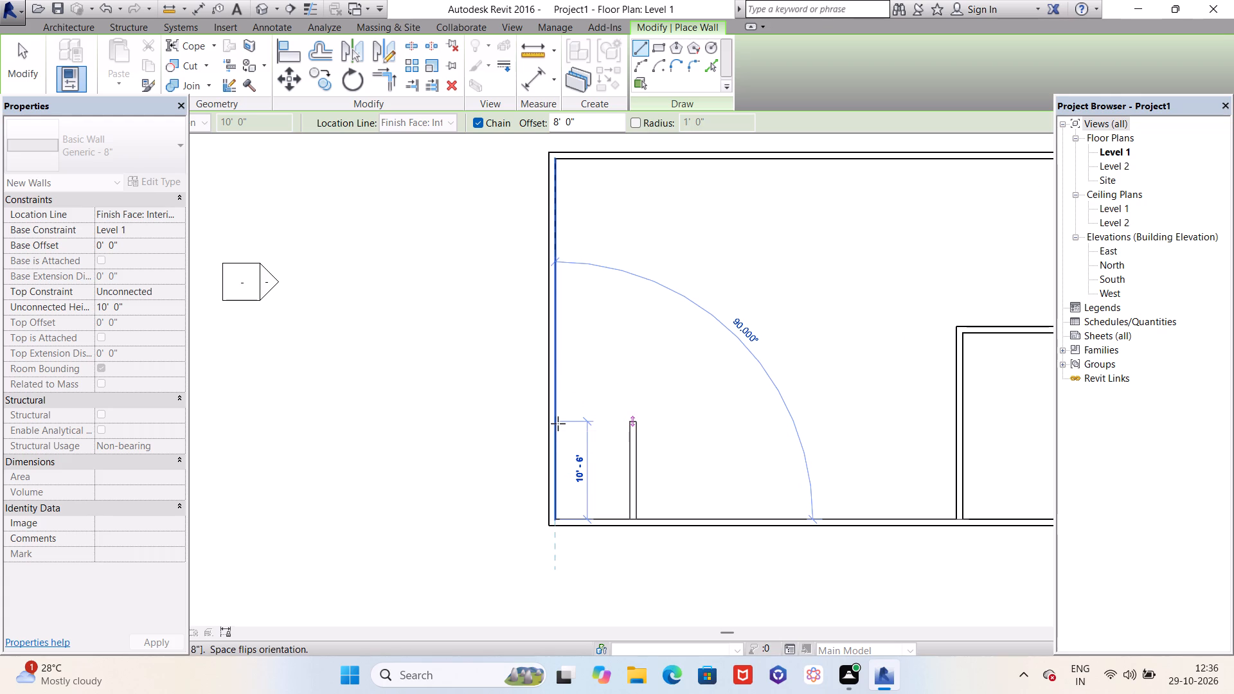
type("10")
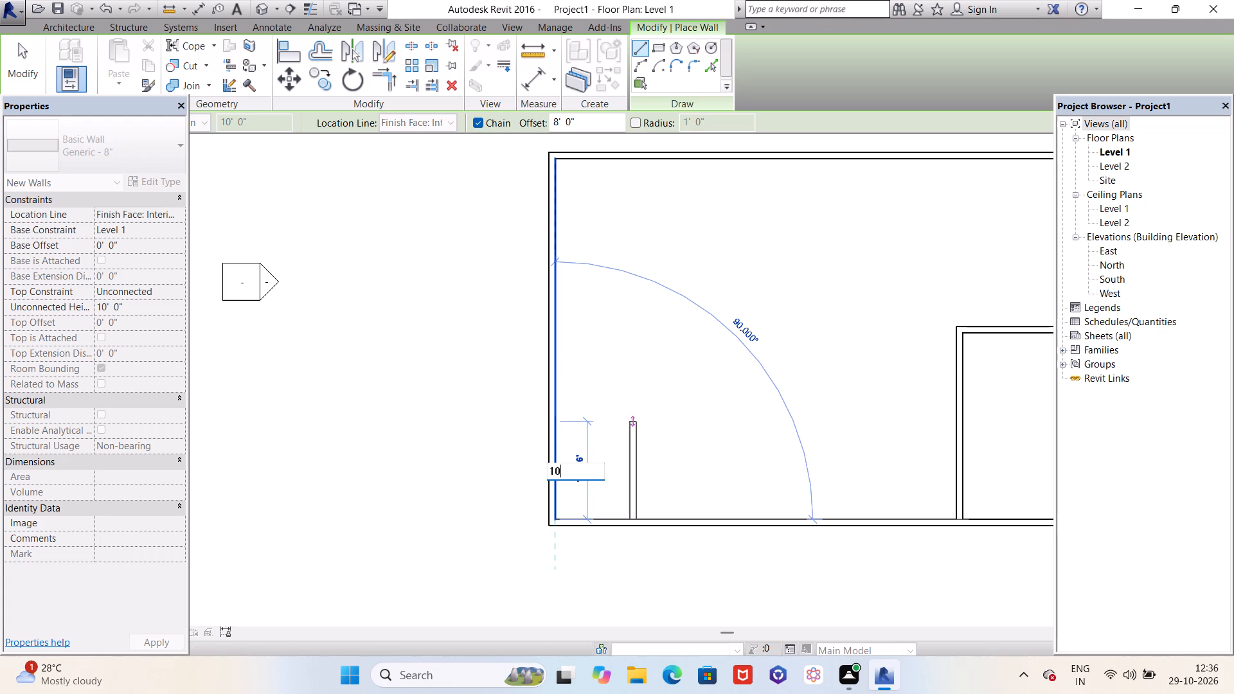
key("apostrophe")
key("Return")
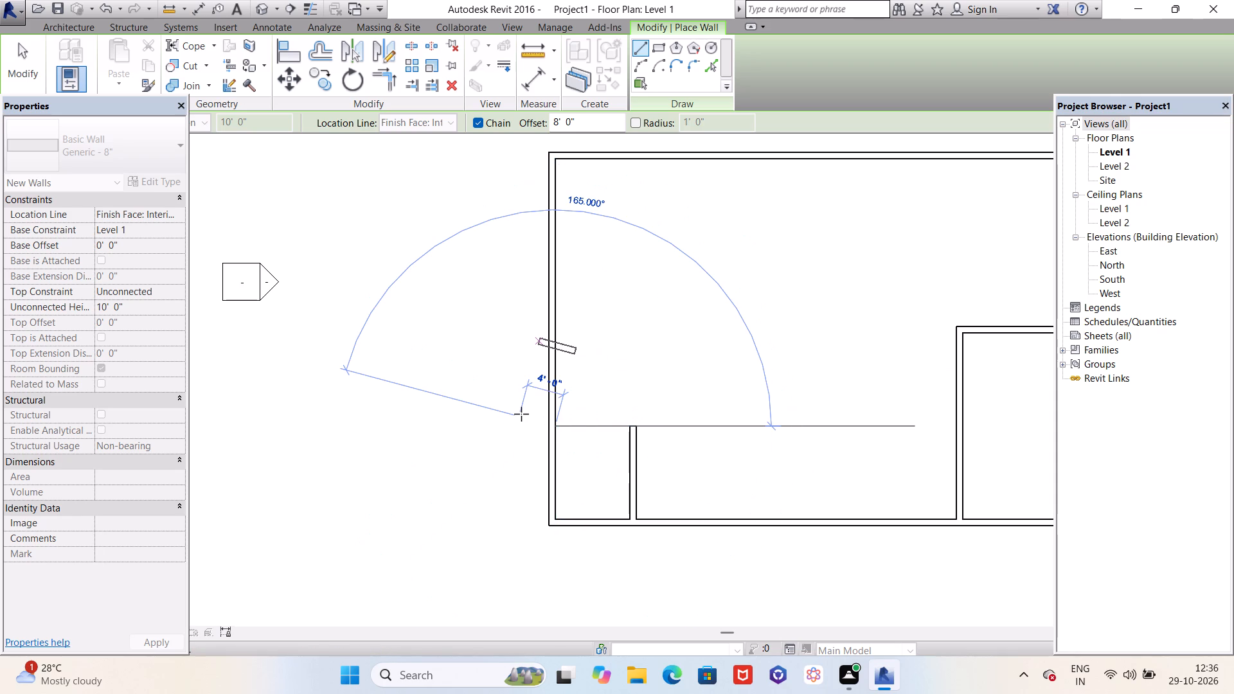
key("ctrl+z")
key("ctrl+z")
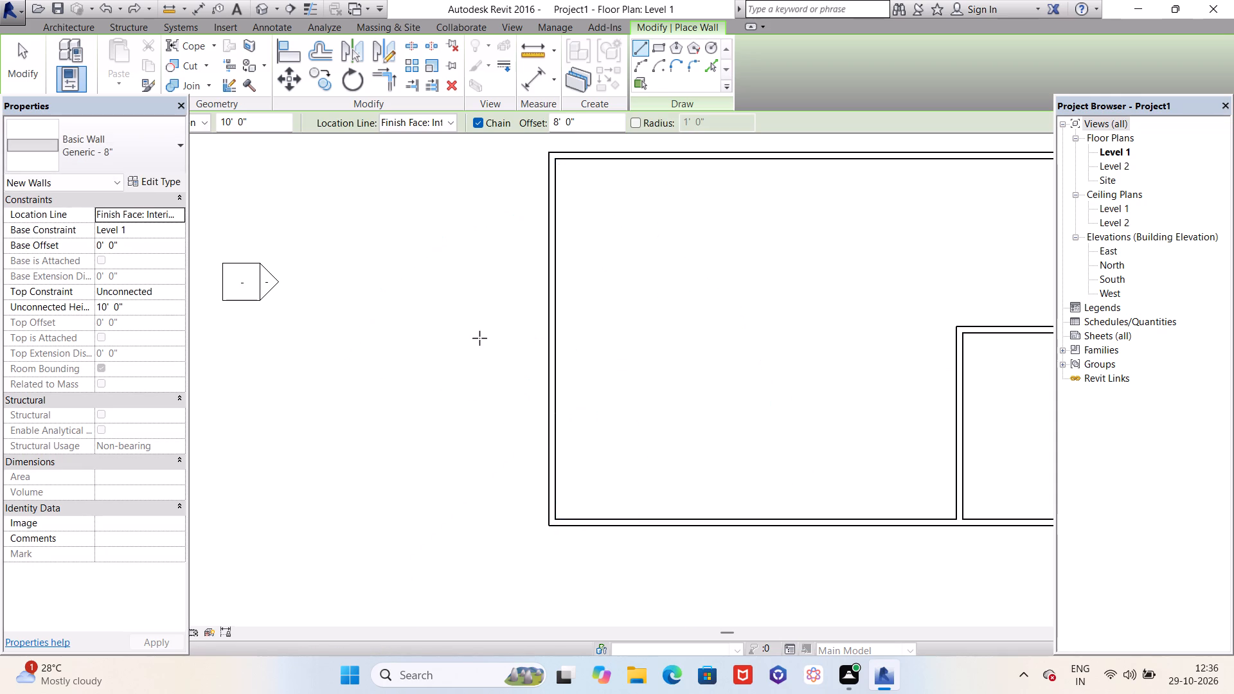
Draw a 10' wall north from the inside southwest corner, offset 8' east of the west wall's interior face.
left_click_drag(587, 125, 539, 123)
left_click(499, 184)
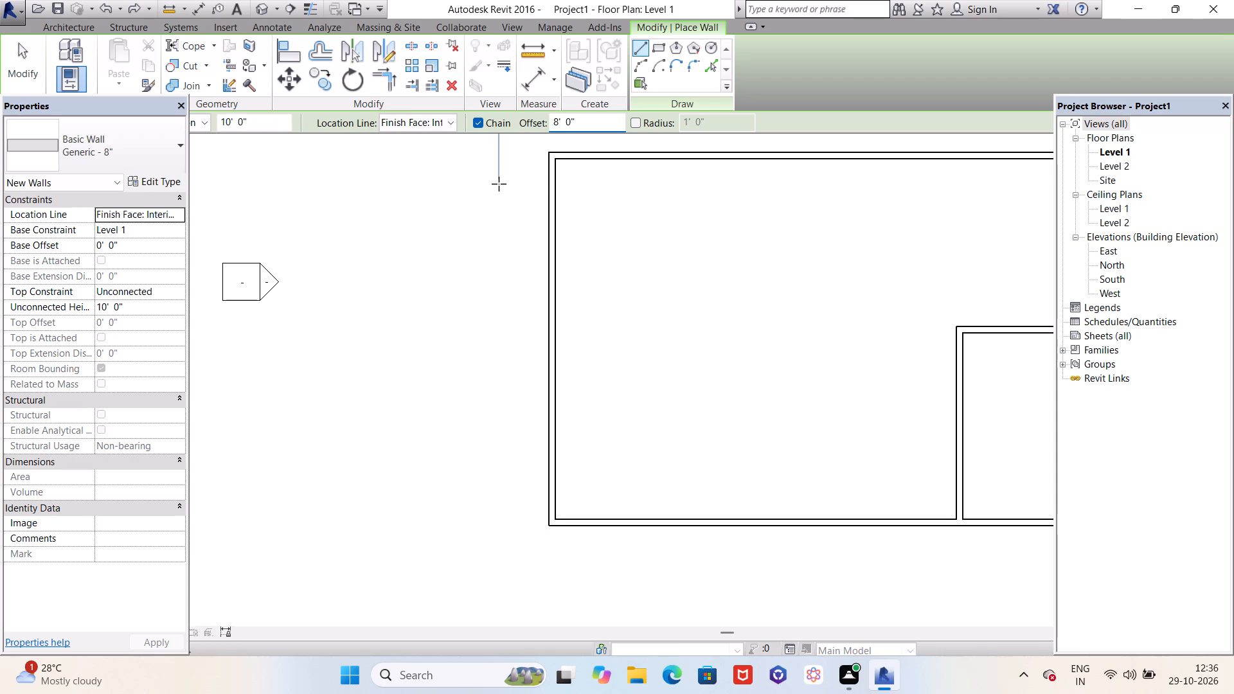
key("Escape")
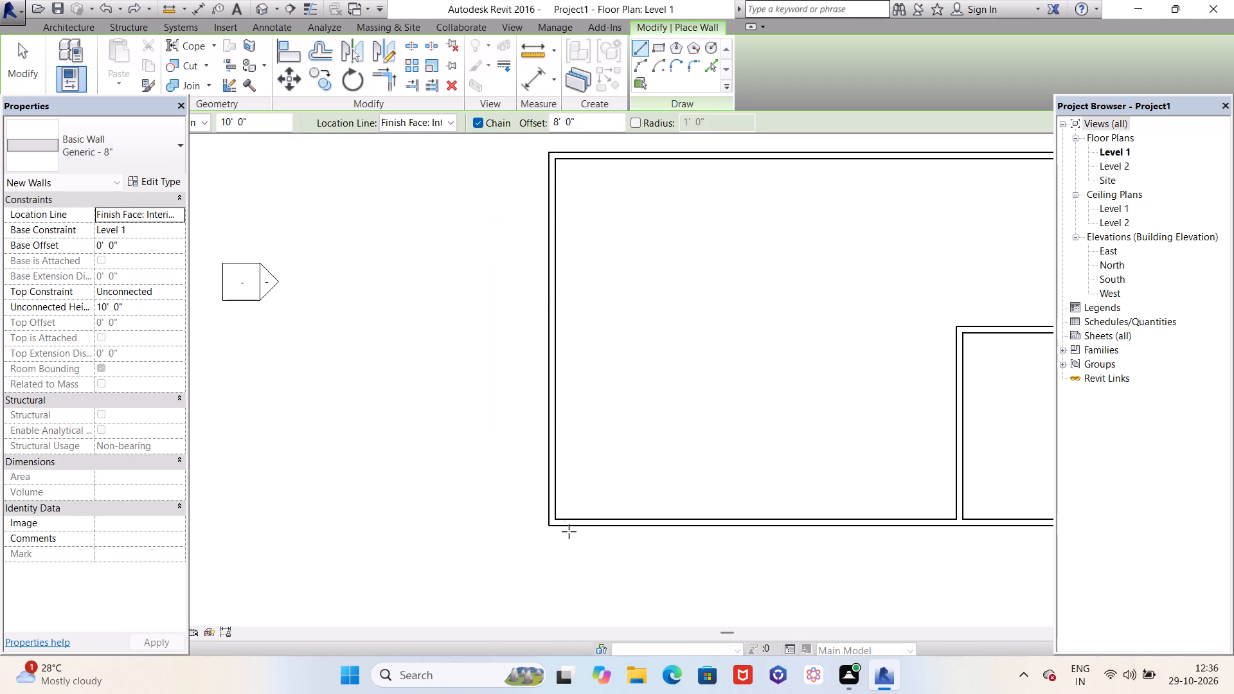
left_click(555, 517)
key("space")
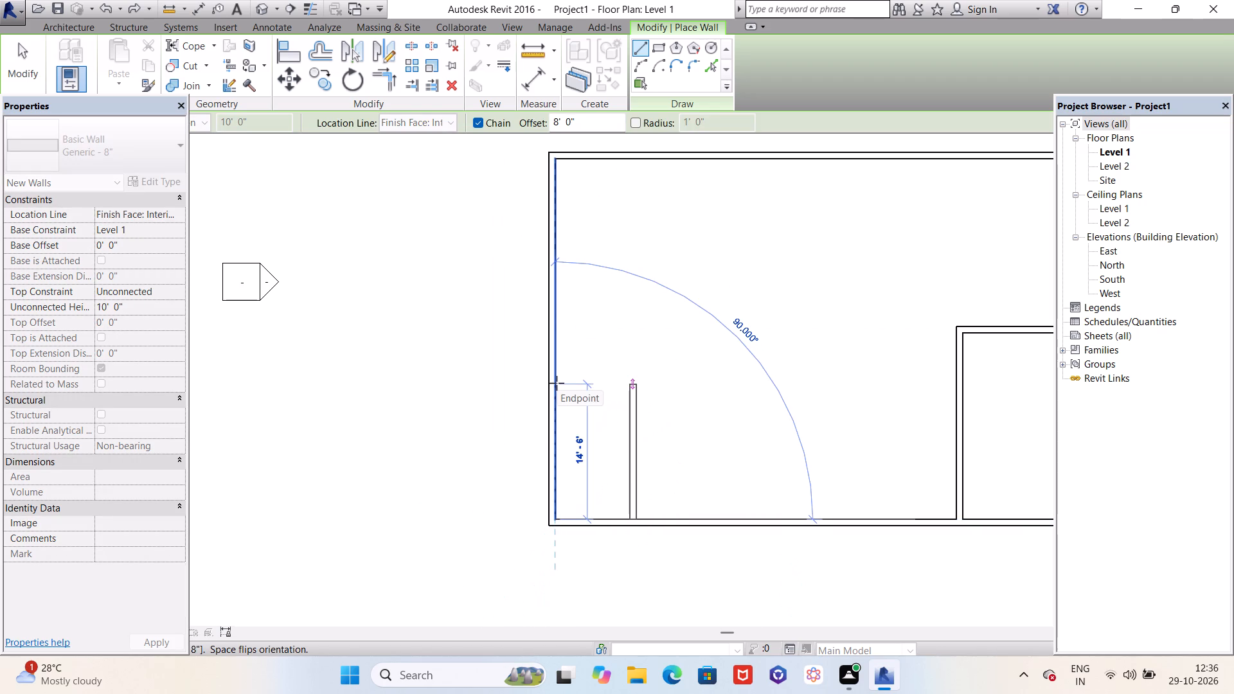
type("10'")
key("Return")
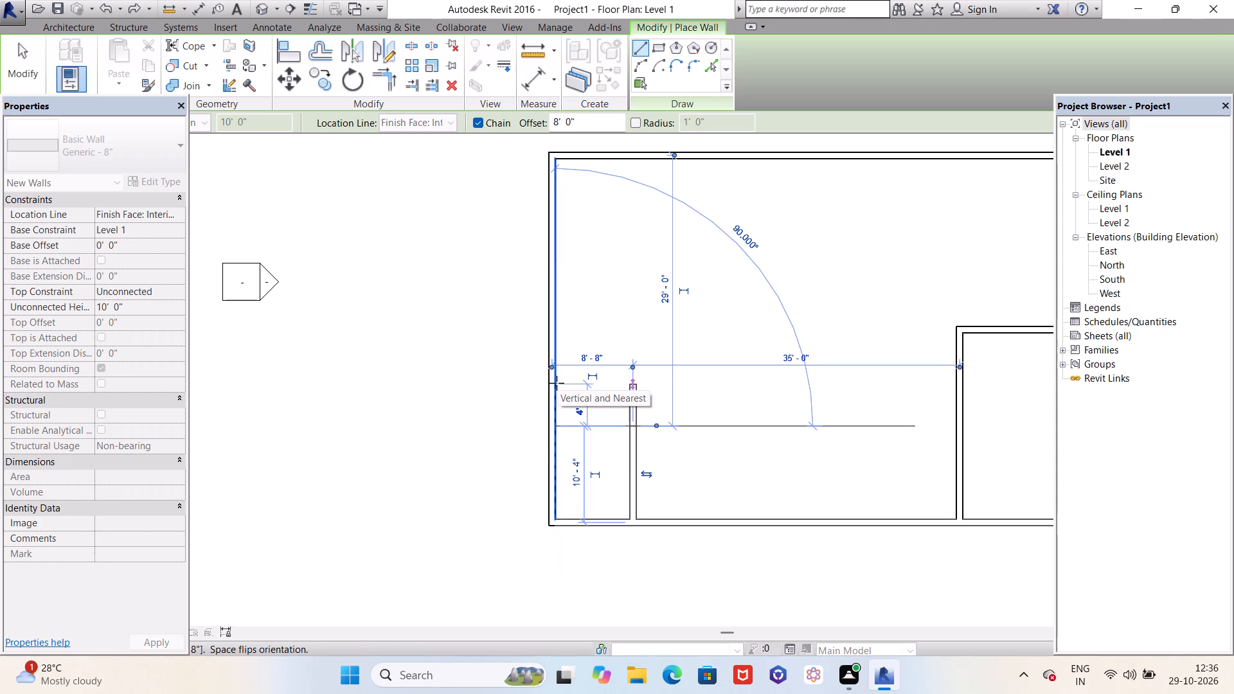
key("Escape")
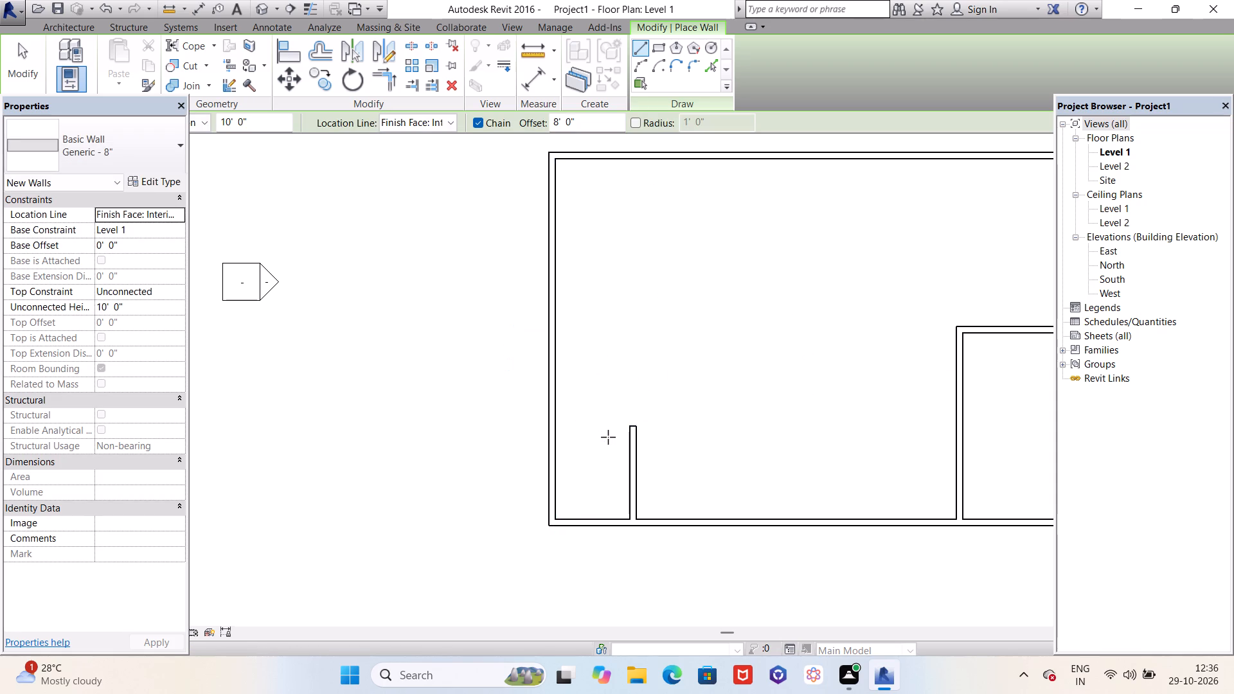
Draw an 8' wall at a 10' offset north of the south wall's interior face, from the new vertical wall to the inside southwest corner.
left_click_drag(586, 120, 558, 120)
left_click_drag(558, 120, 550, 119)
type("10'")
key("Return")
left_click(629, 520)
key("space")
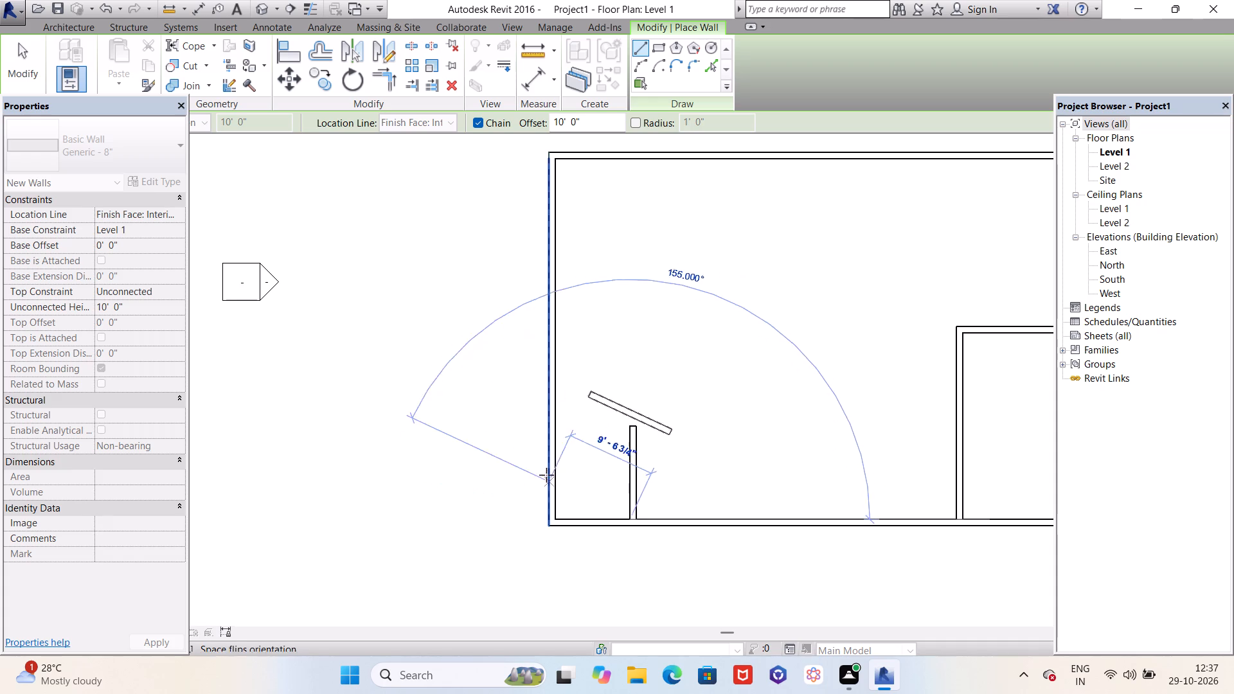
left_click(554, 518)
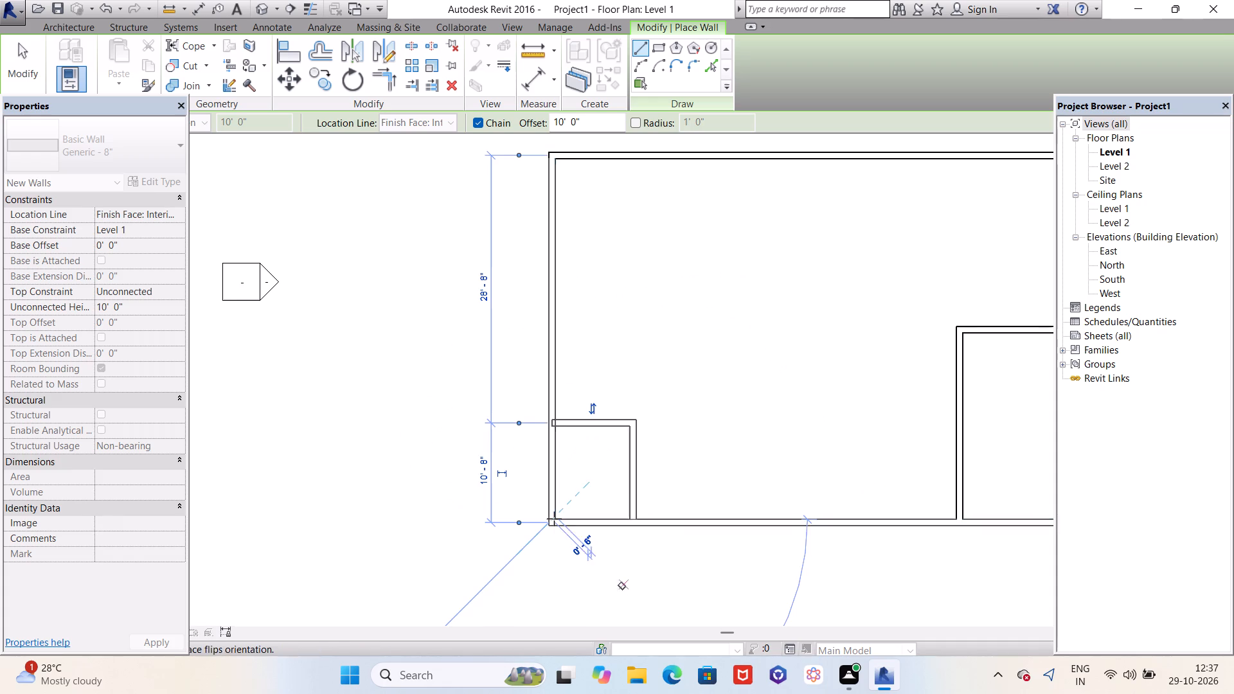
key("Escape")
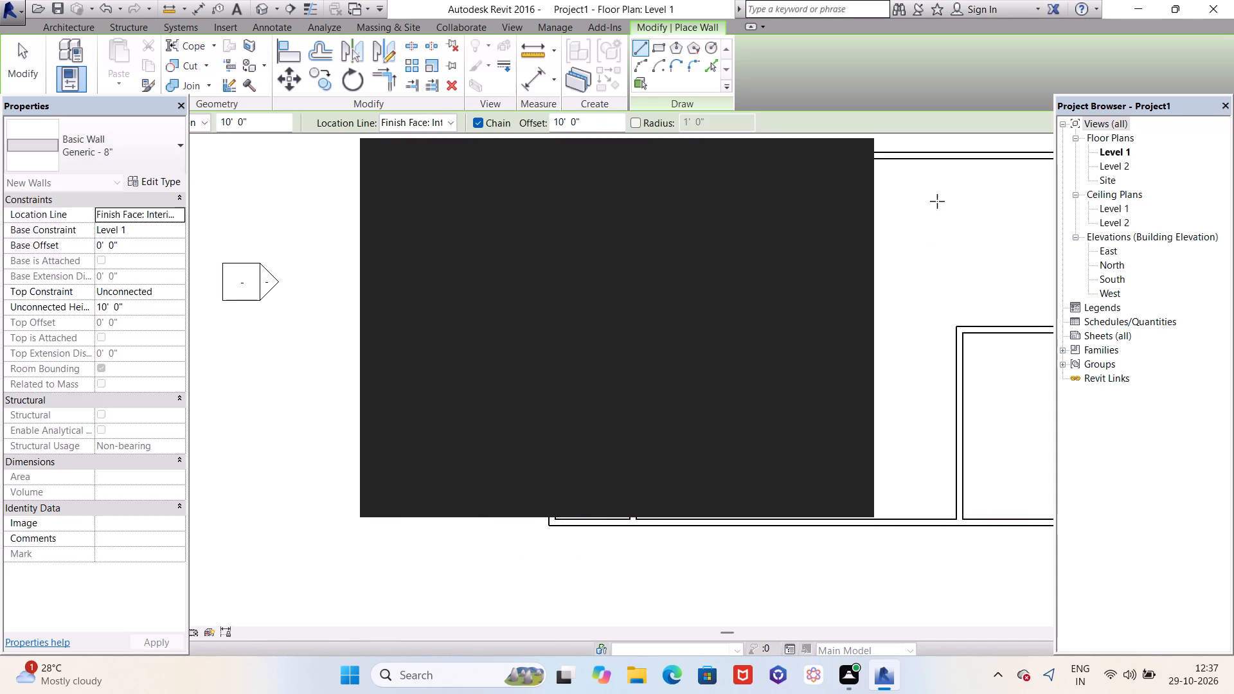
double_click(843, 157)
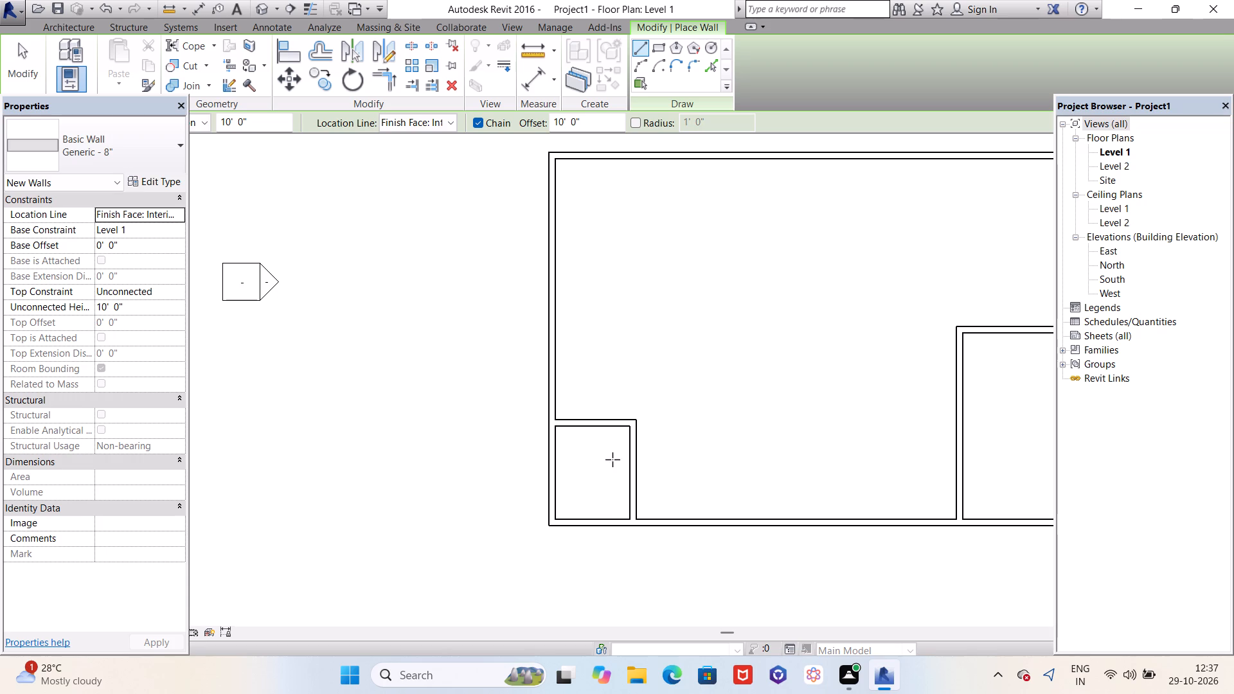
scroll(447, 462, "down", 4)
scroll(548, 455, "up", 6)
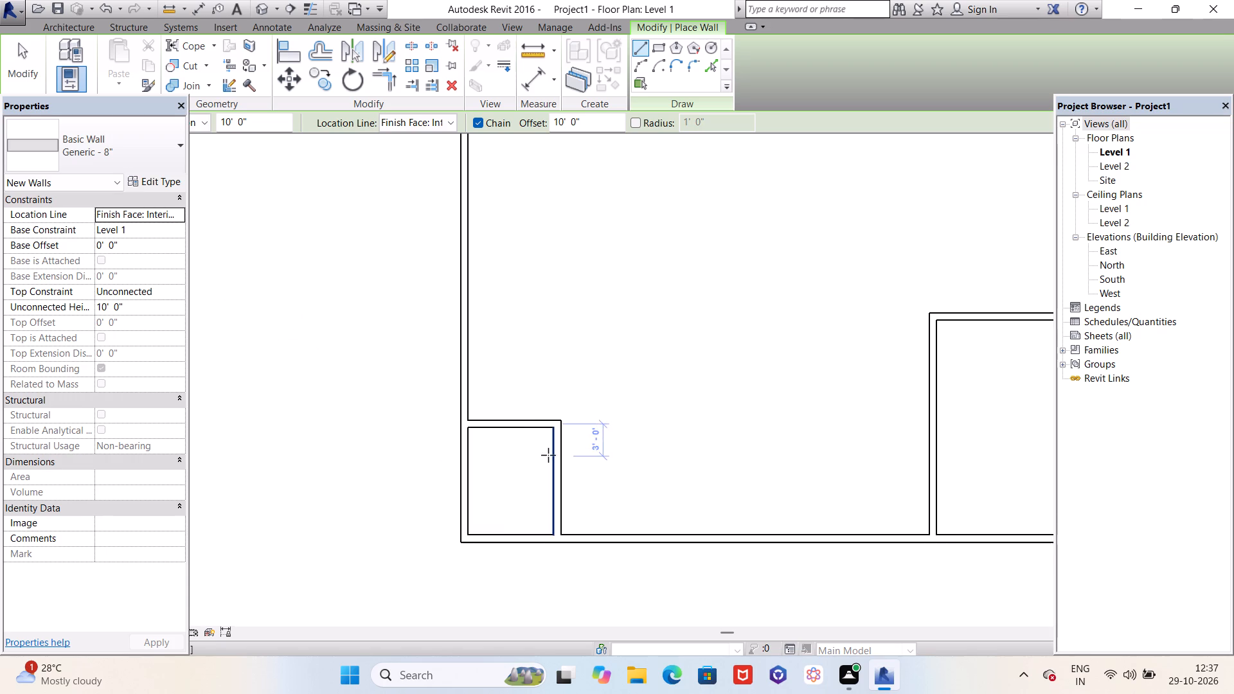
scroll(472, 468, "down", 3)
scroll(562, 484, "down", 2)
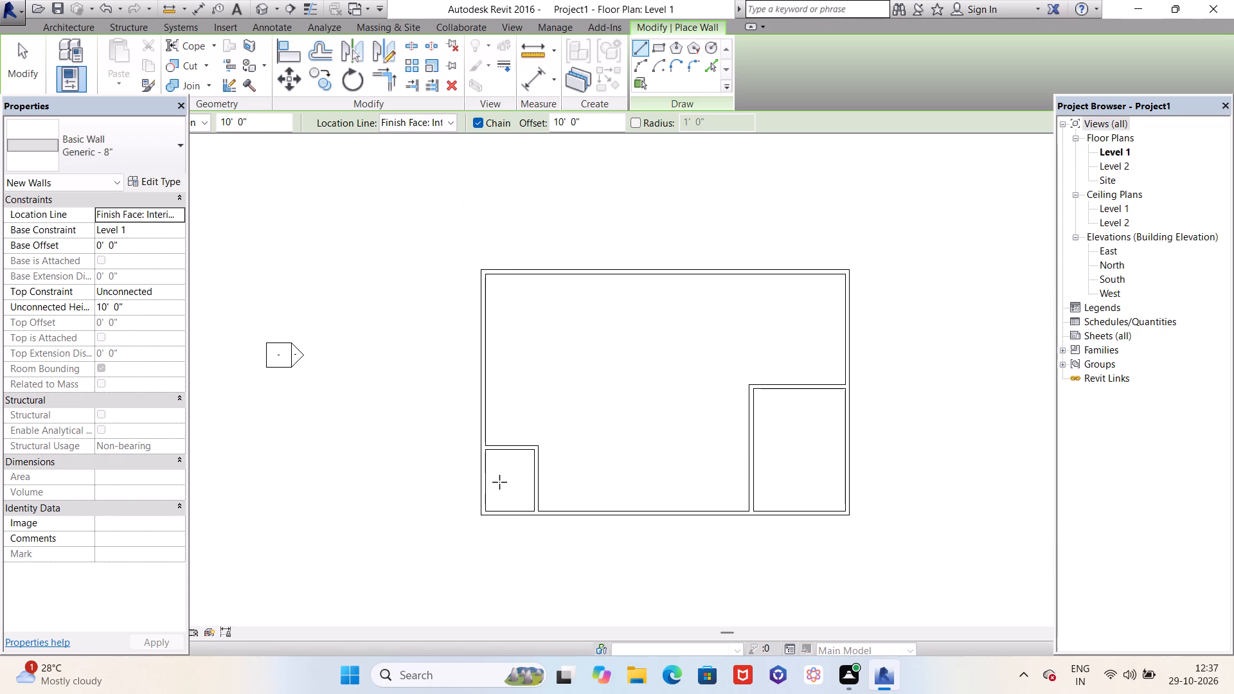
scroll(499, 482, "up", 4)
key("space")
key("Escape")
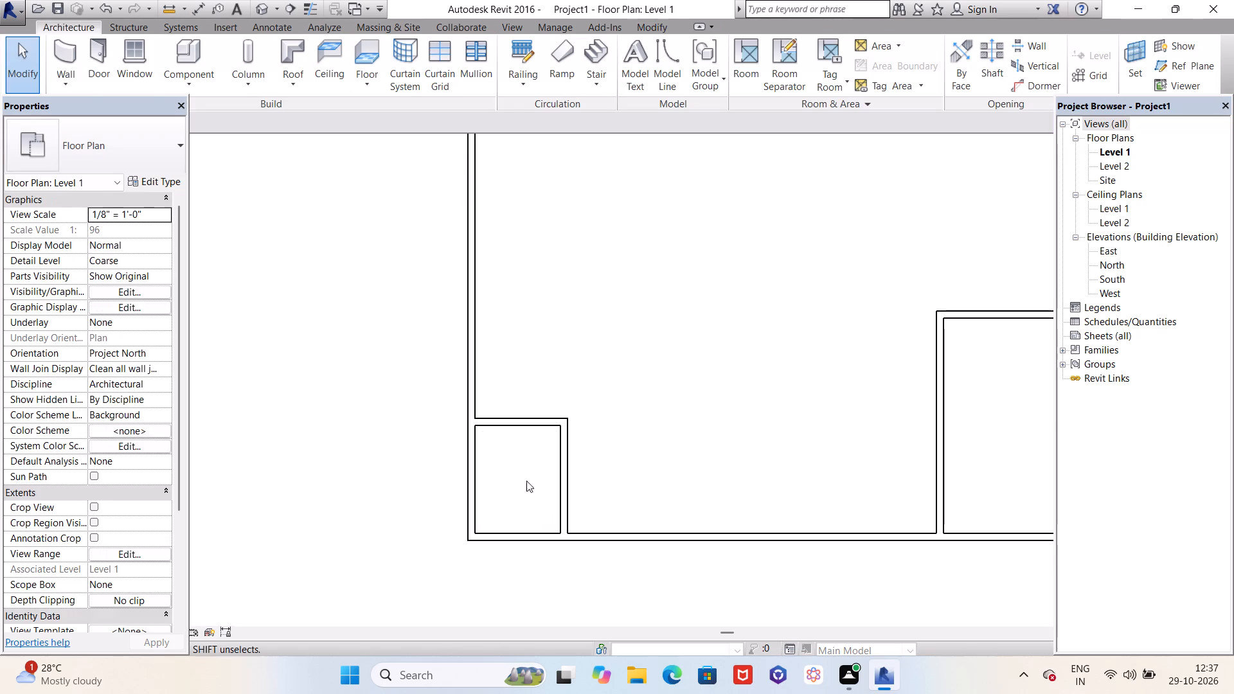
Select the southwest room's vertical wall and shift its temporary dimension to its west face and the west wall's interior face to check the room's width.
left_click(568, 479)
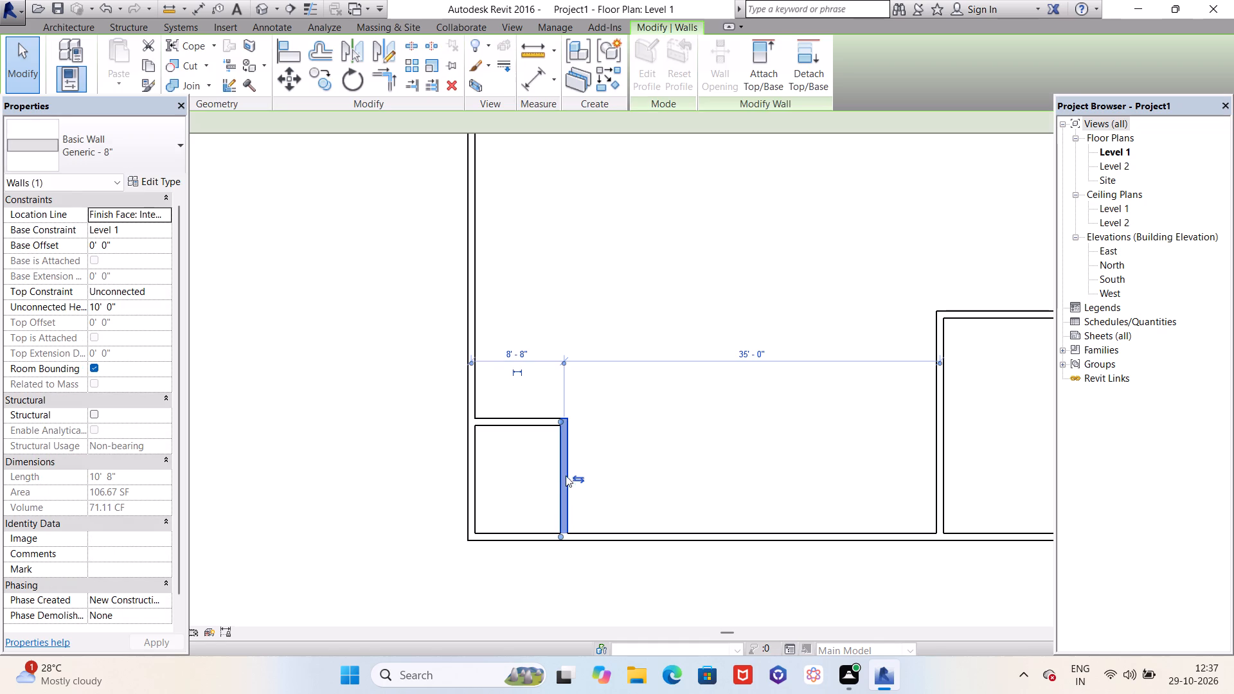
scroll(560, 380, "up", 4)
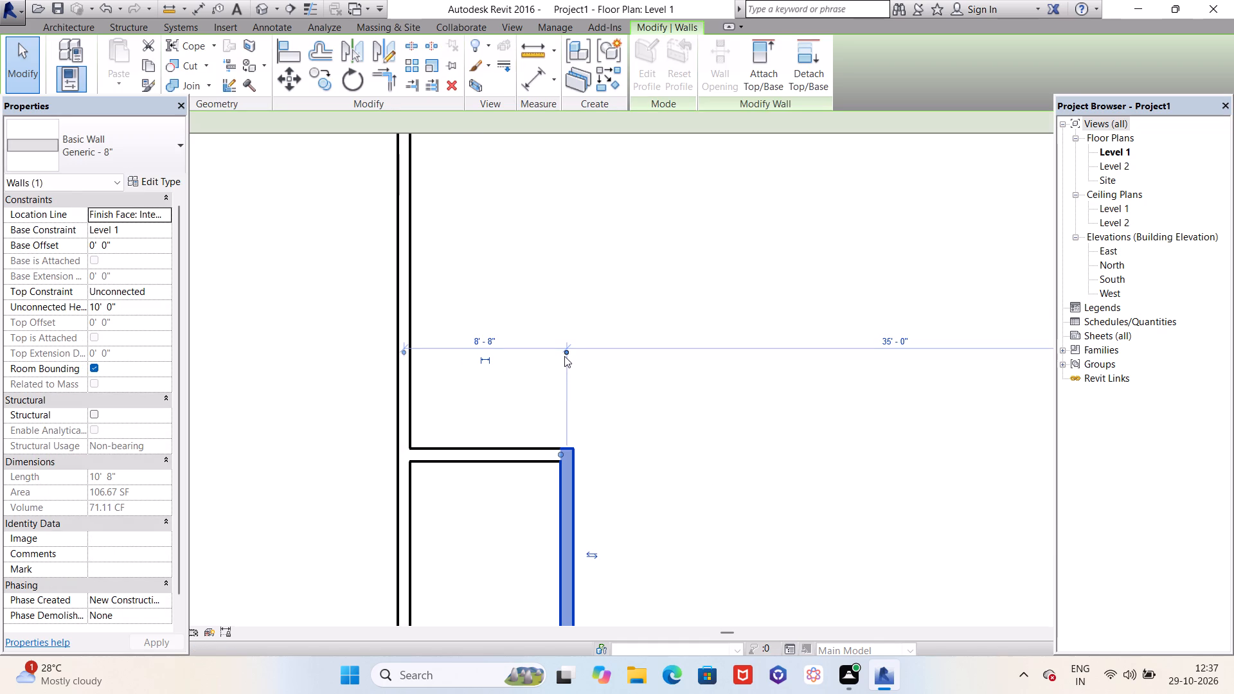
left_click(566, 353)
left_click(572, 351)
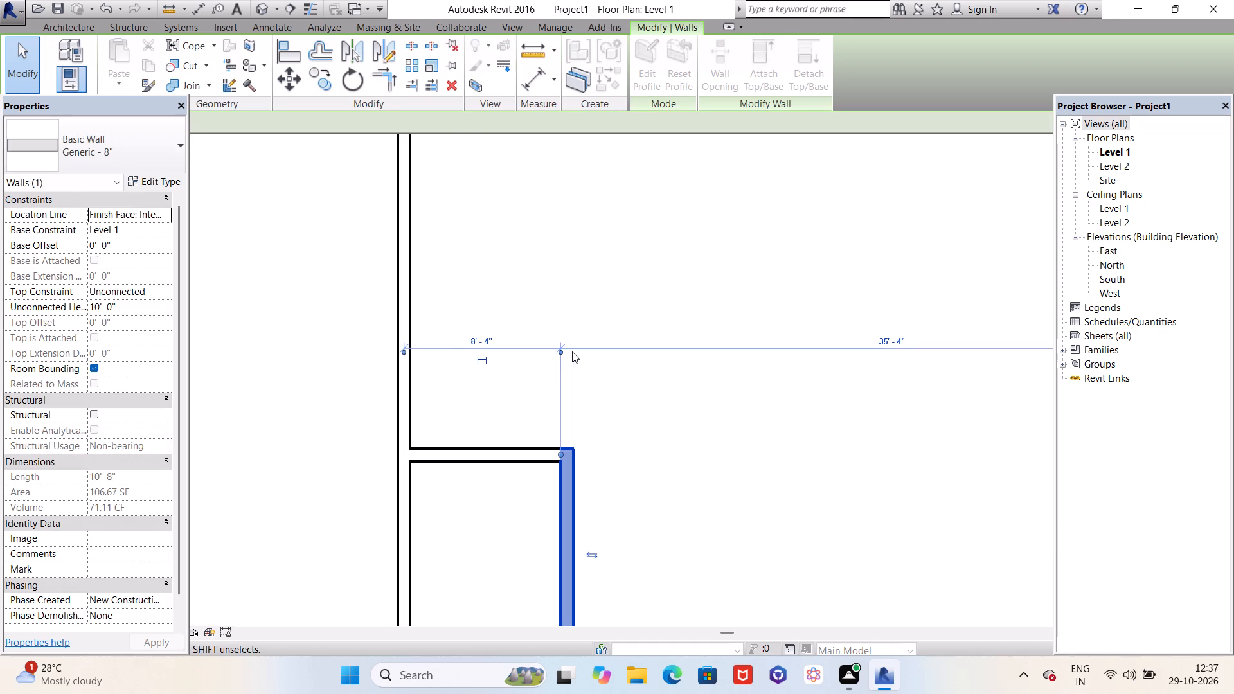
left_click(404, 350)
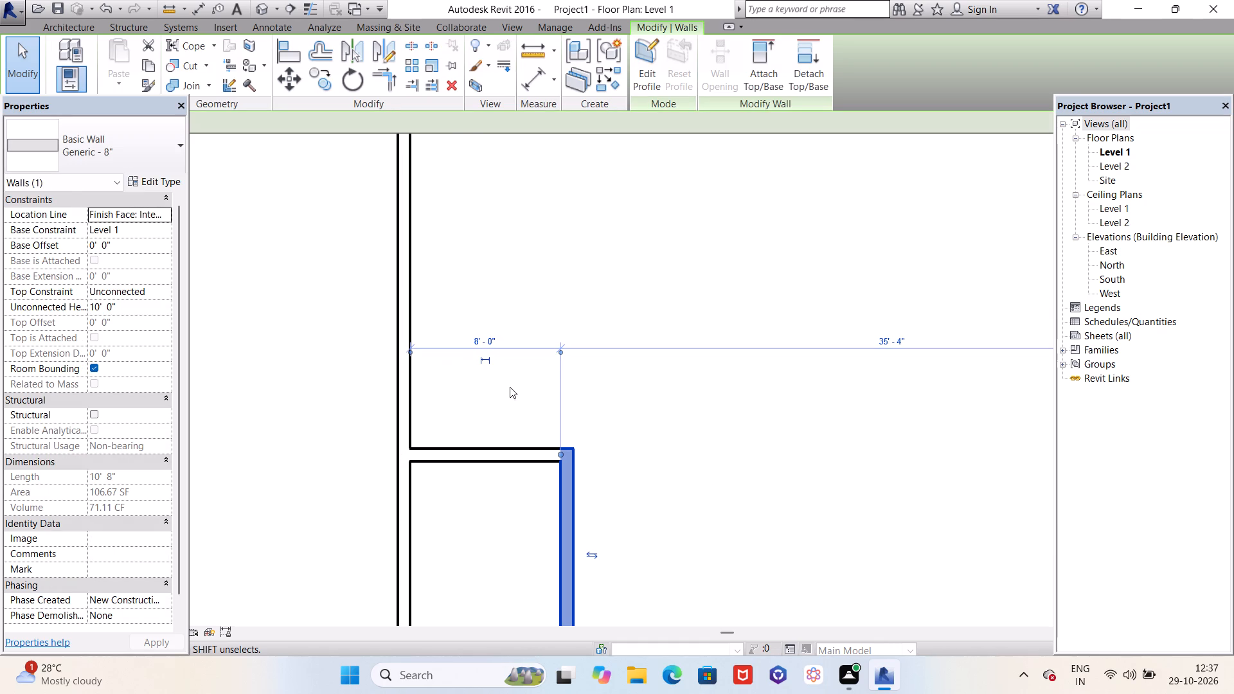
Select the southwest room's horizontal wall and shift its temporary dimension to its south face and the south wall's interior face to check the room's depth.
scroll(527, 360, "down", 4)
left_click(525, 420)
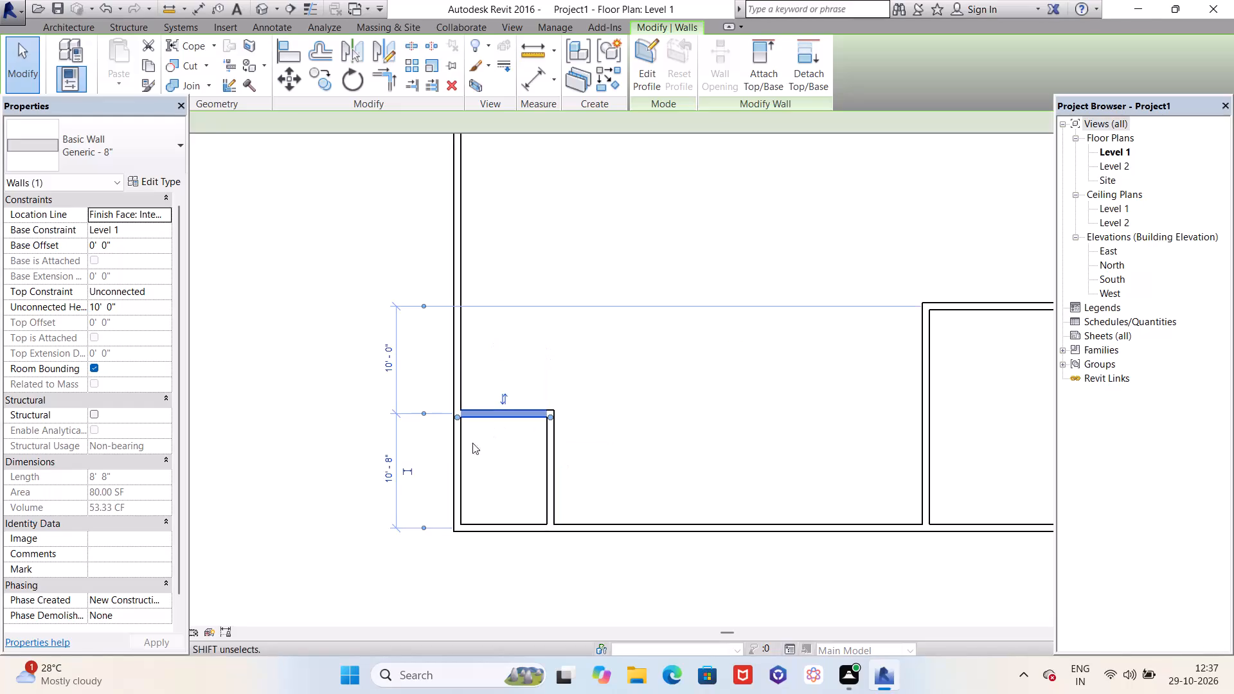
scroll(420, 436, "up", 4)
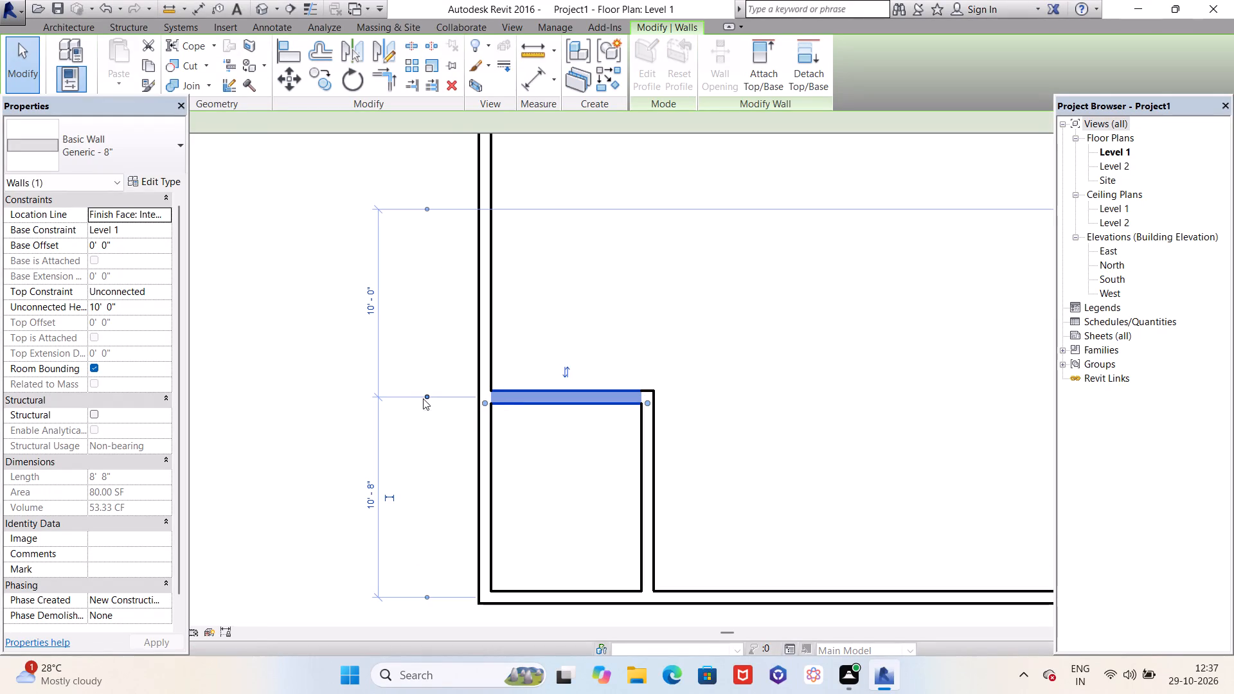
left_click(429, 397)
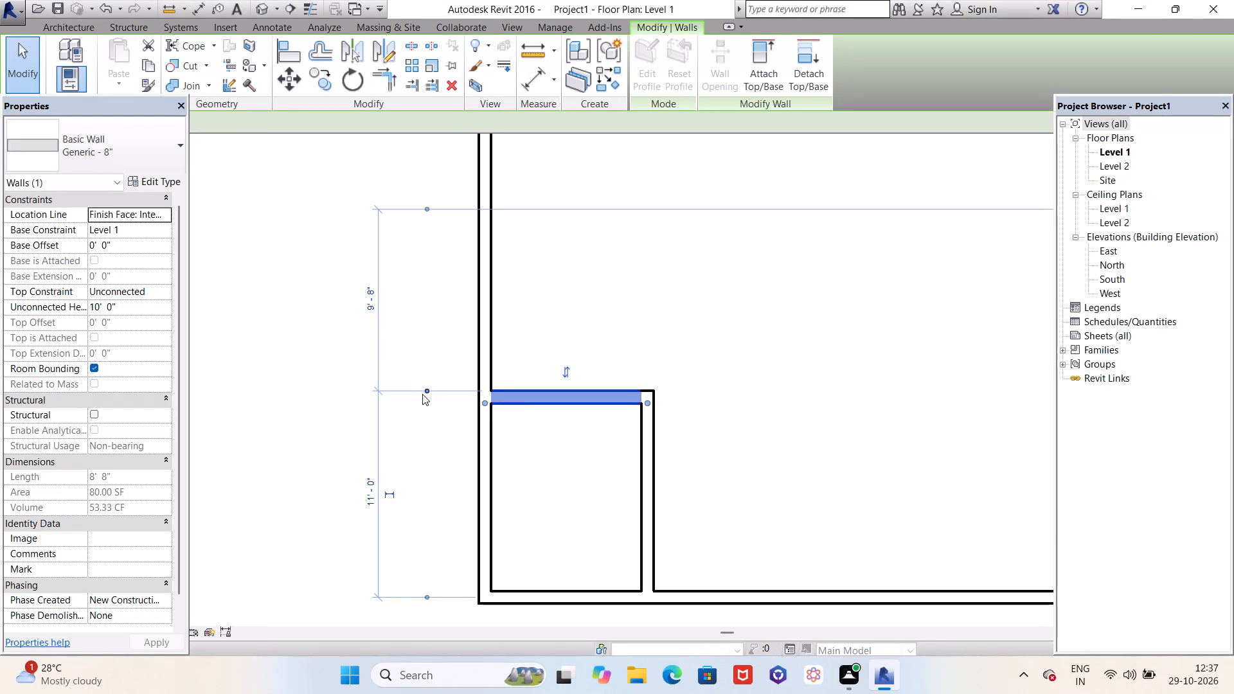
left_click(426, 392)
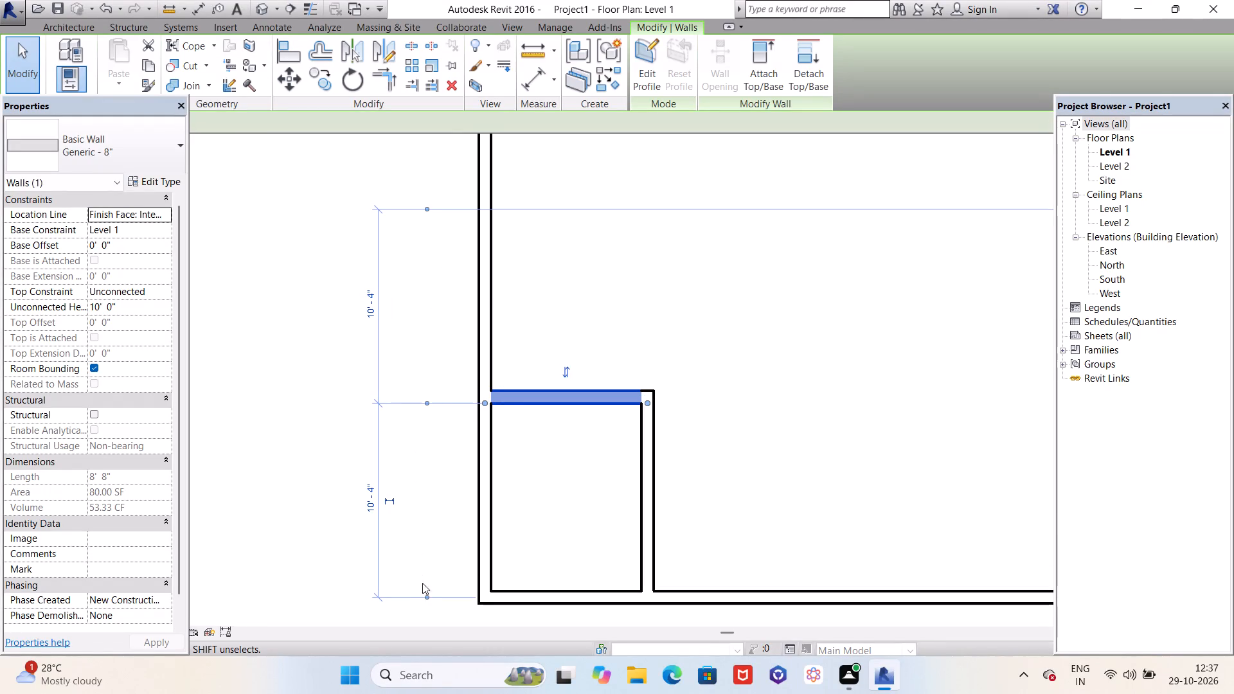
left_click(426, 599)
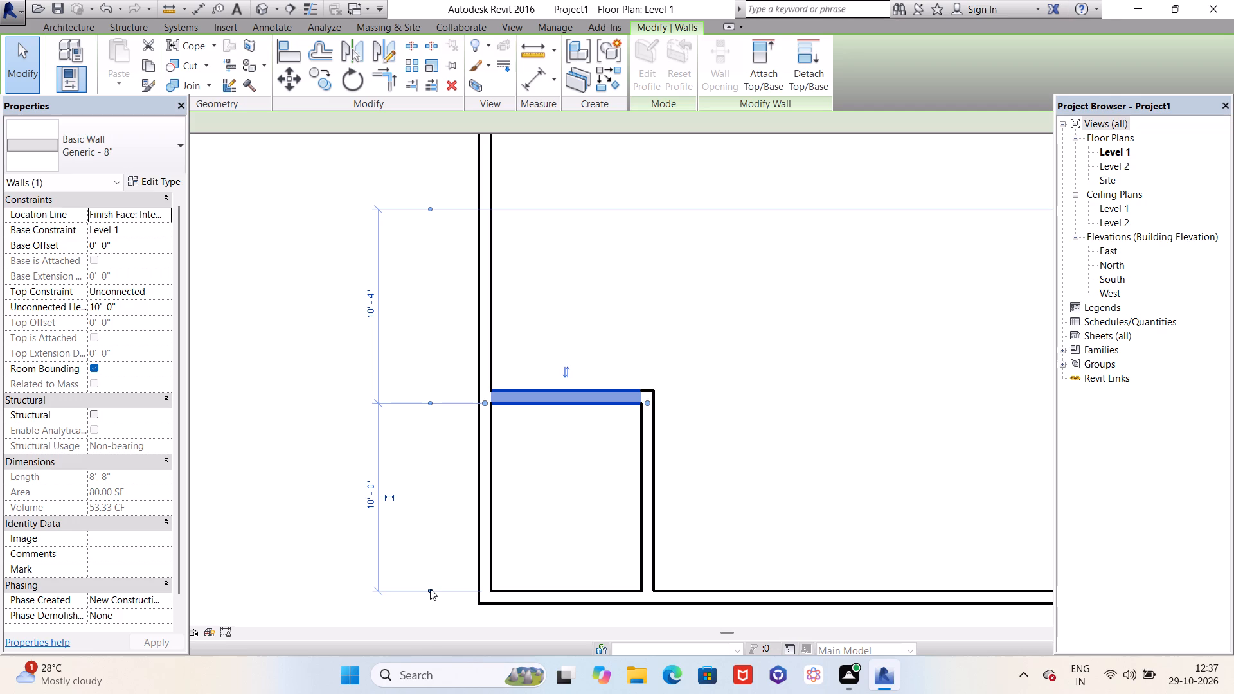
left_click(430, 589)
left_click(421, 603)
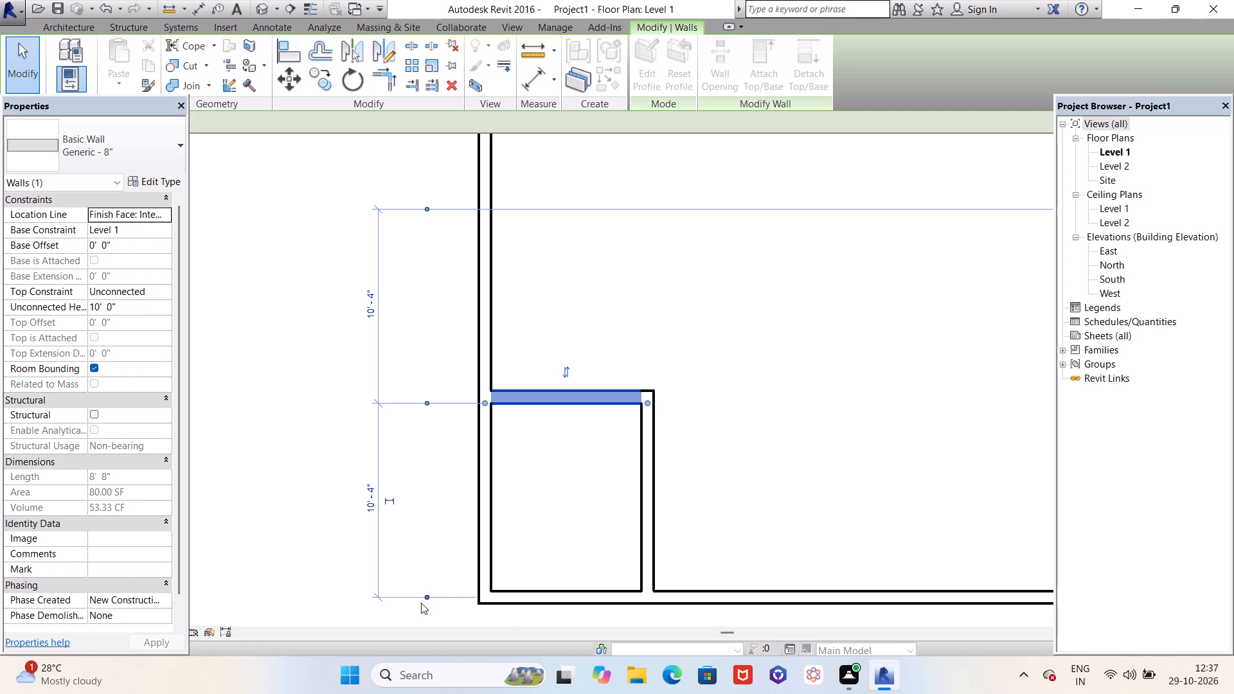
left_click(426, 596)
scroll(548, 538, "down", 1)
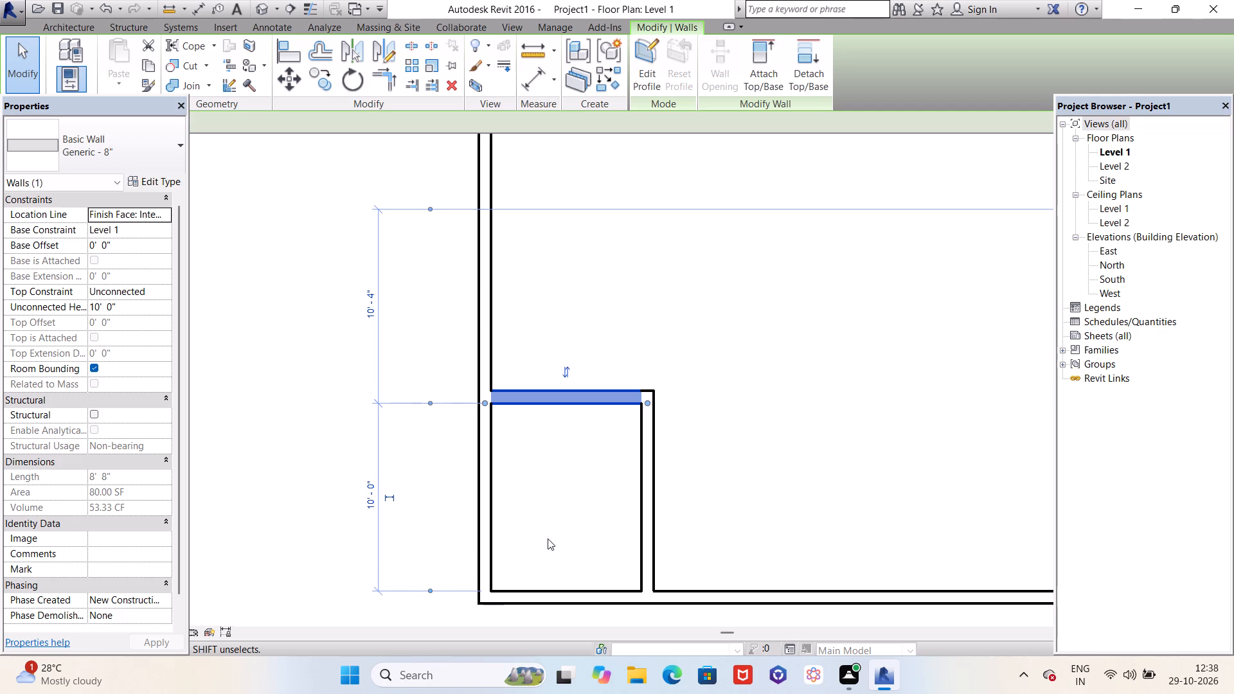
scroll(548, 538, "down", 2)
key("Escape")
scroll(449, 479, "down", 5)
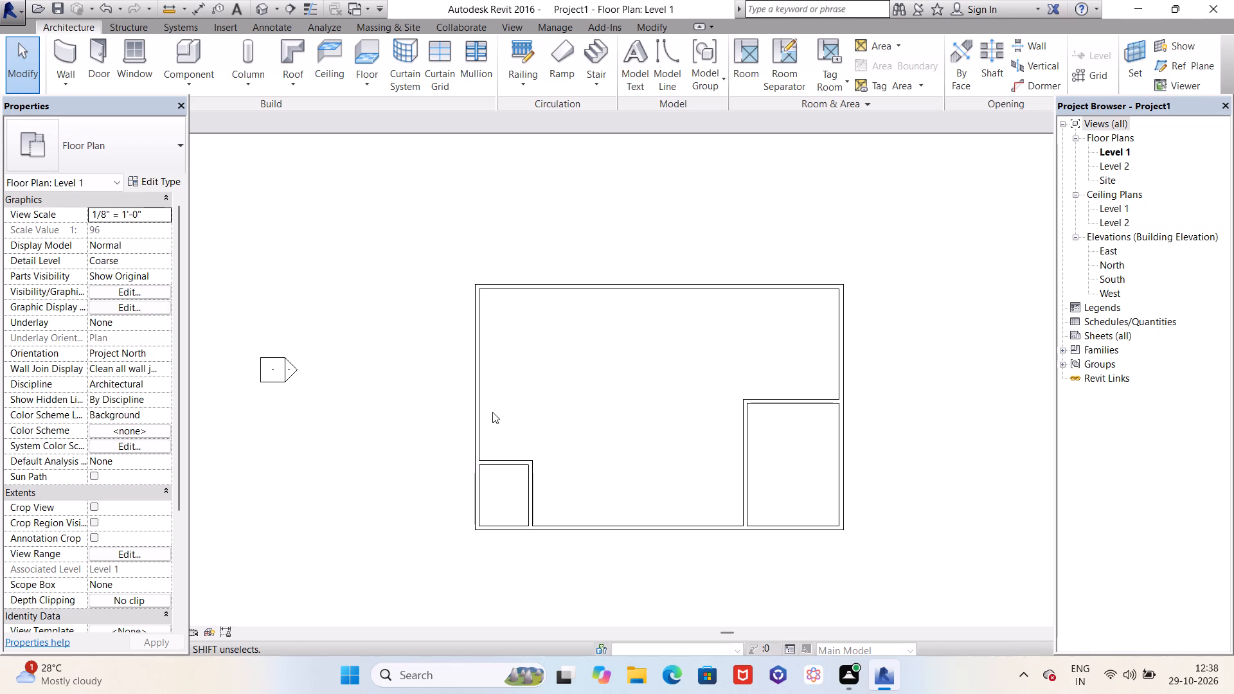
scroll(517, 431, "down", 1)
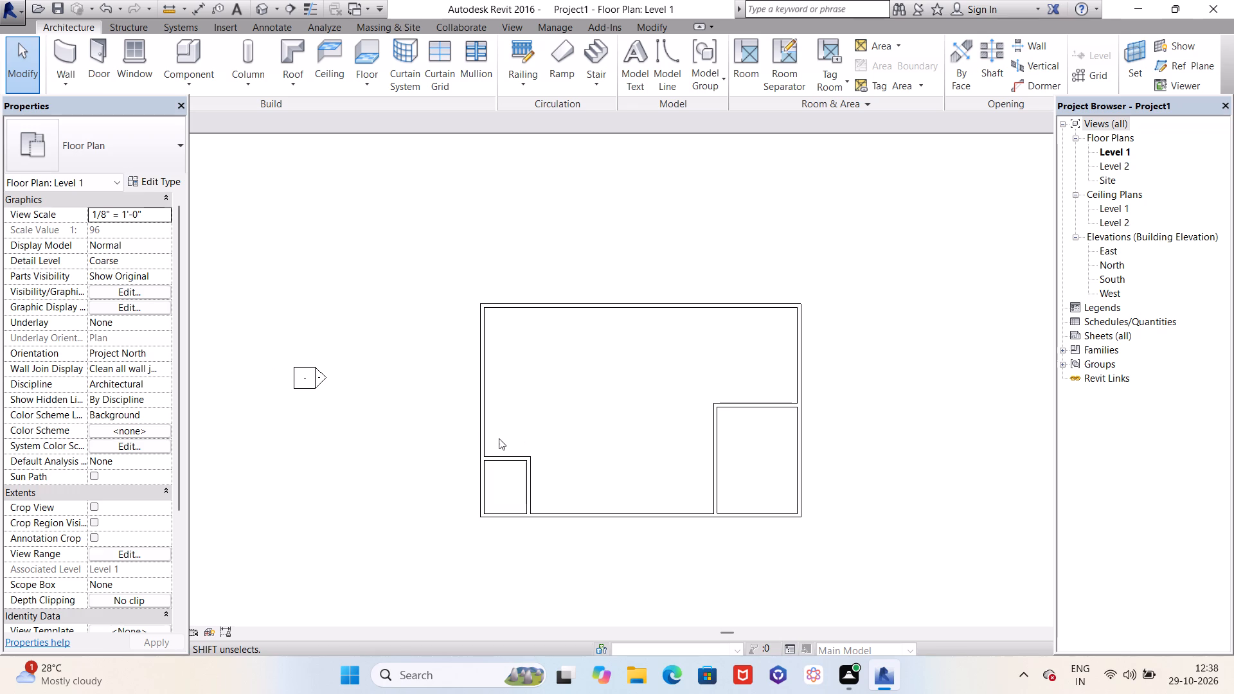
Draw a 20' wall north from the southwest room's north face at the west wall, offset 20' east of the west wall's interior face.
left_click(69, 37)
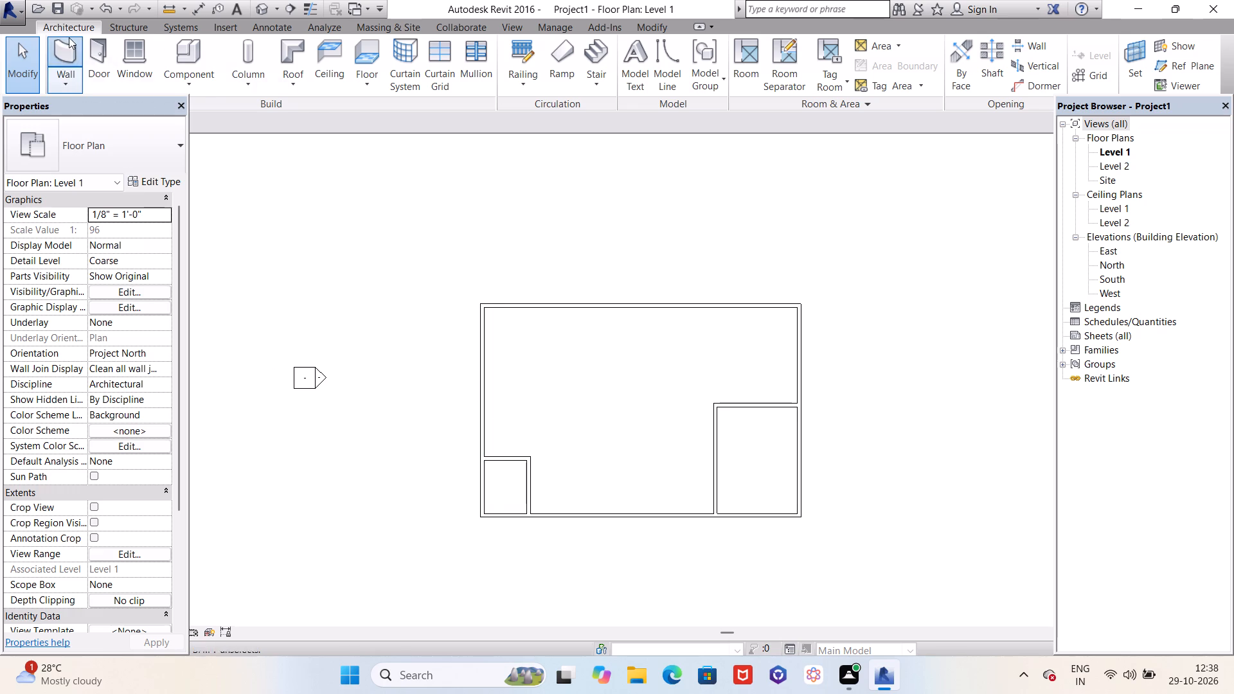
left_click_drag(579, 124, 570, 124)
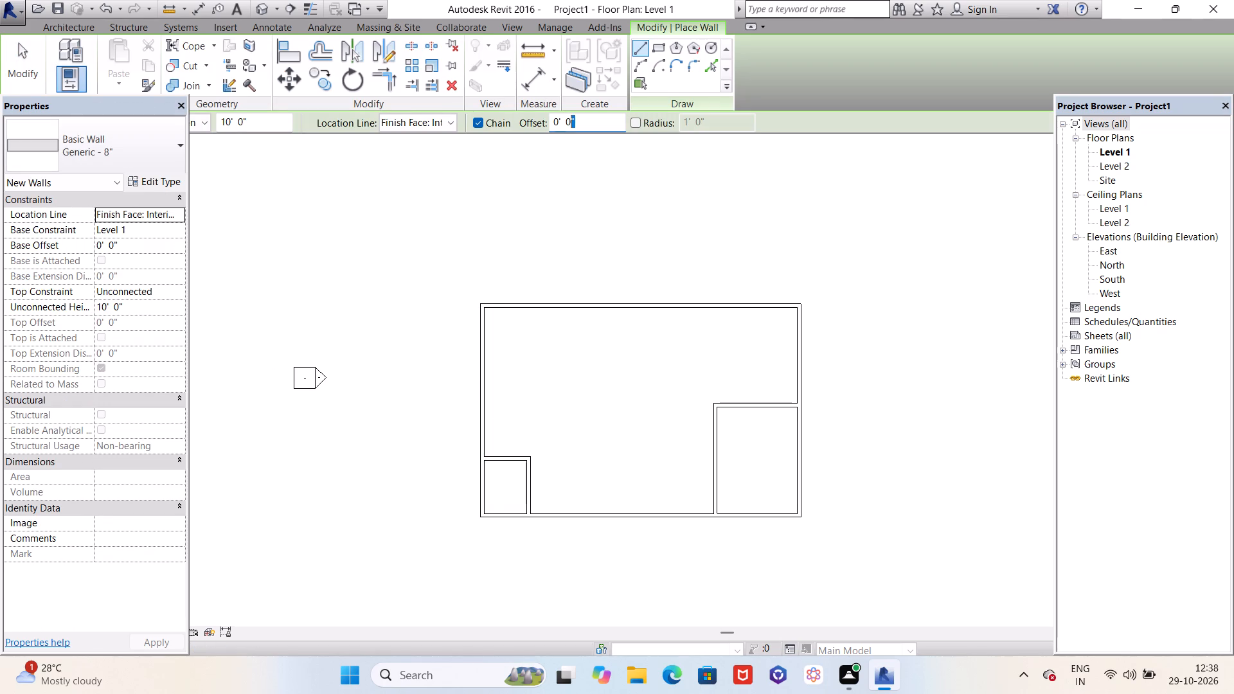
left_click_drag(570, 124, 550, 123)
type("20")
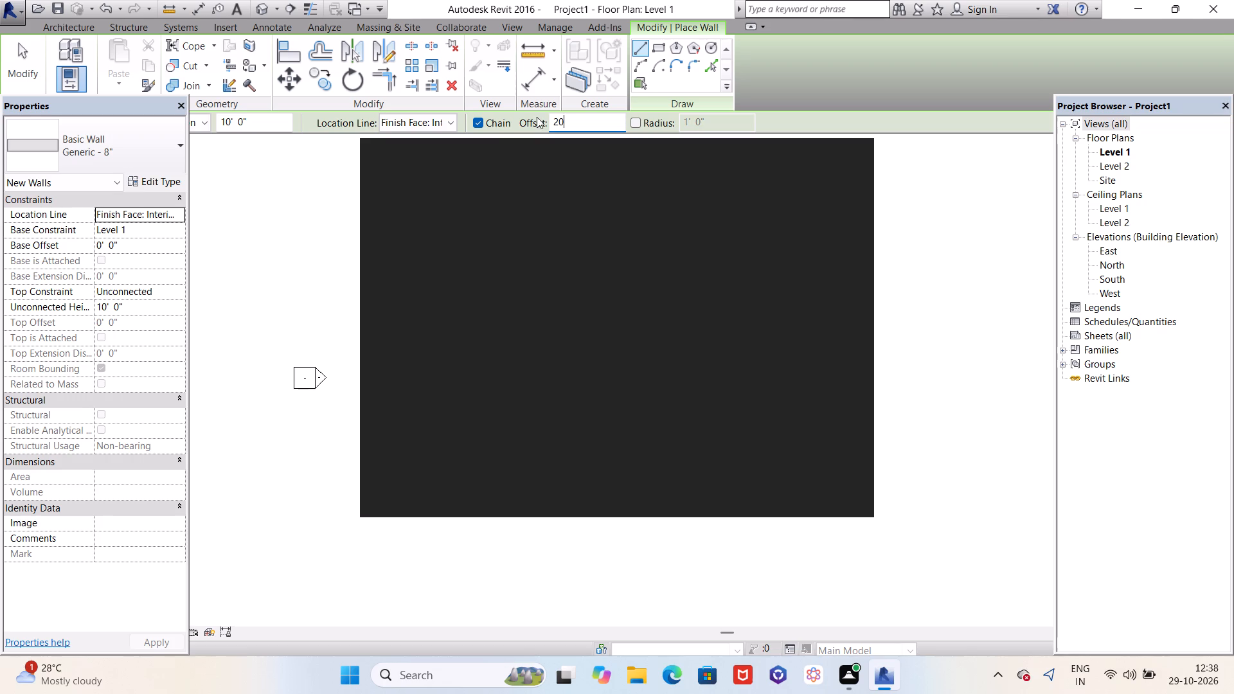
left_click(834, 155)
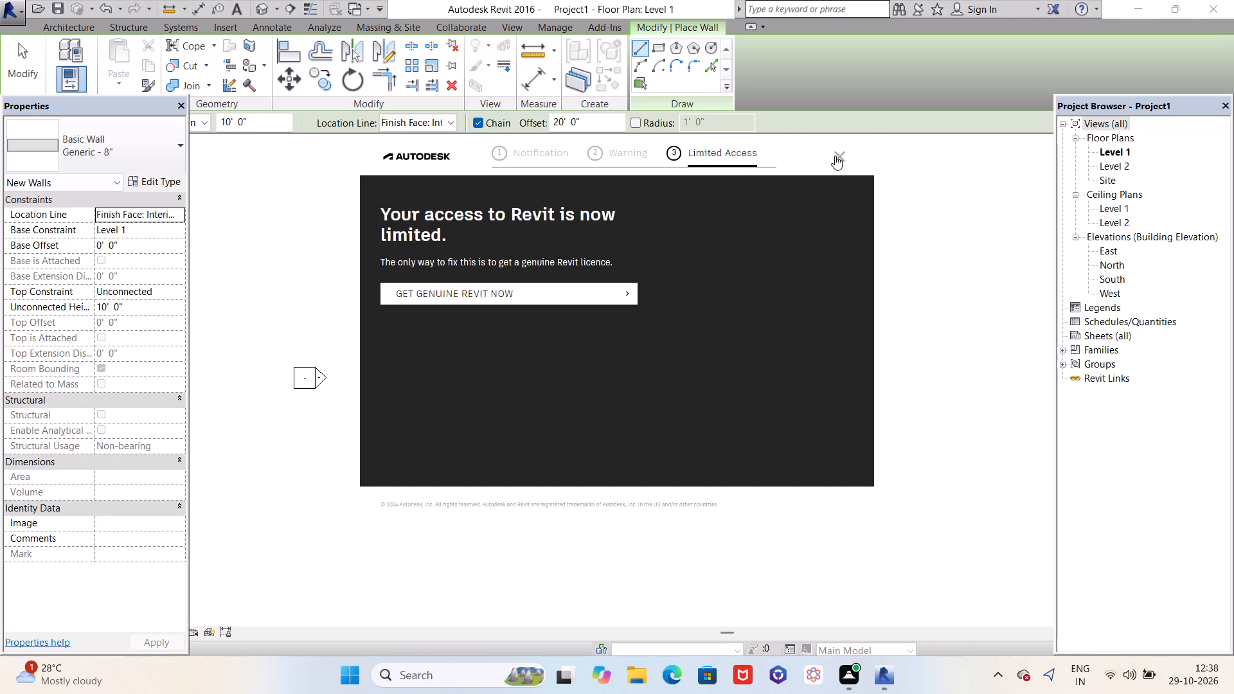
left_click(836, 157)
key("Escape")
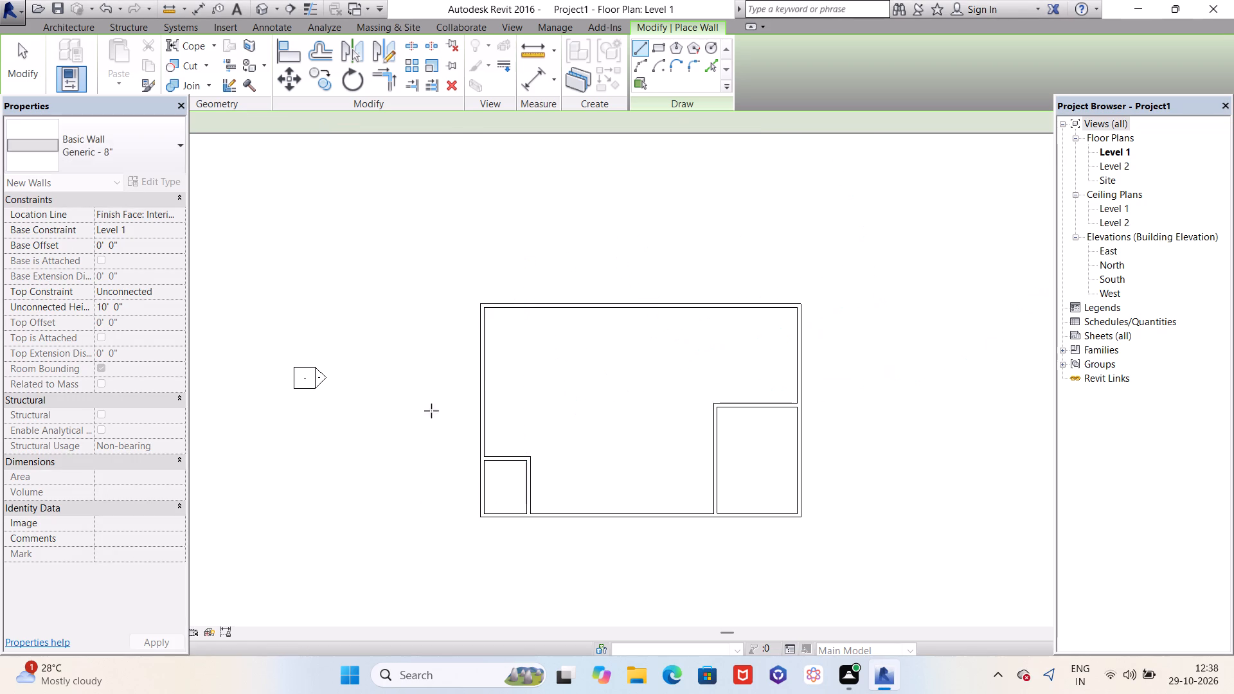
scroll(485, 456, "up", 6)
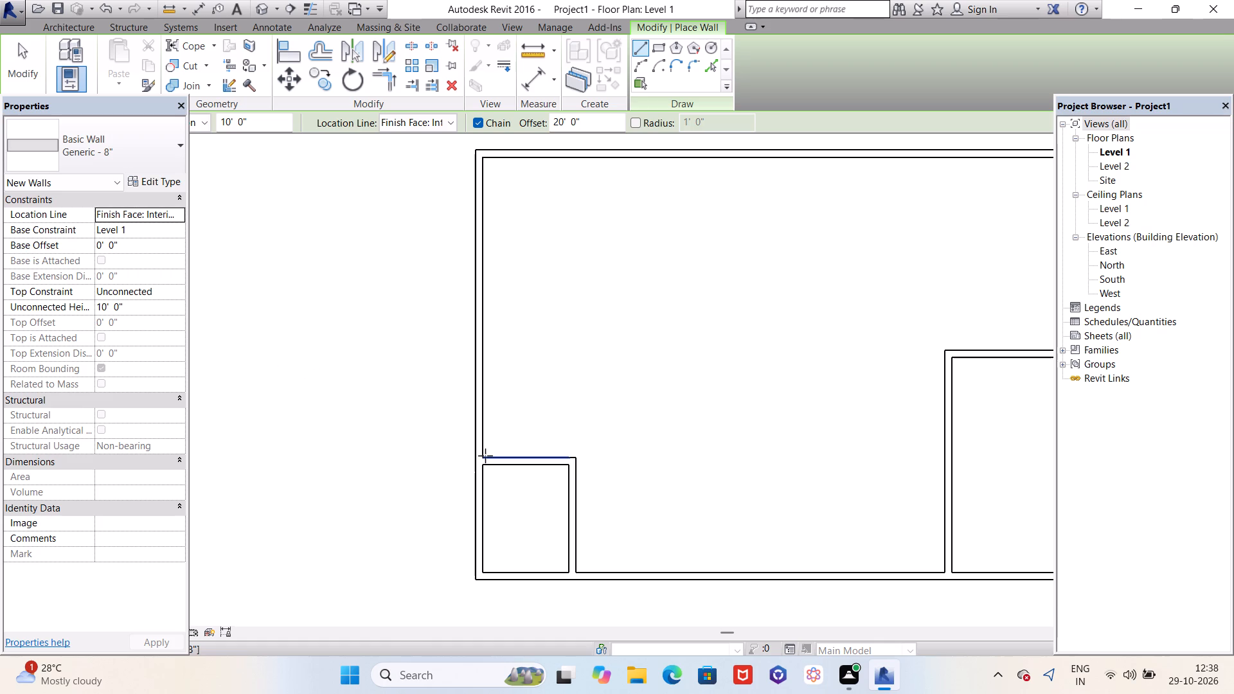
left_click(483, 456)
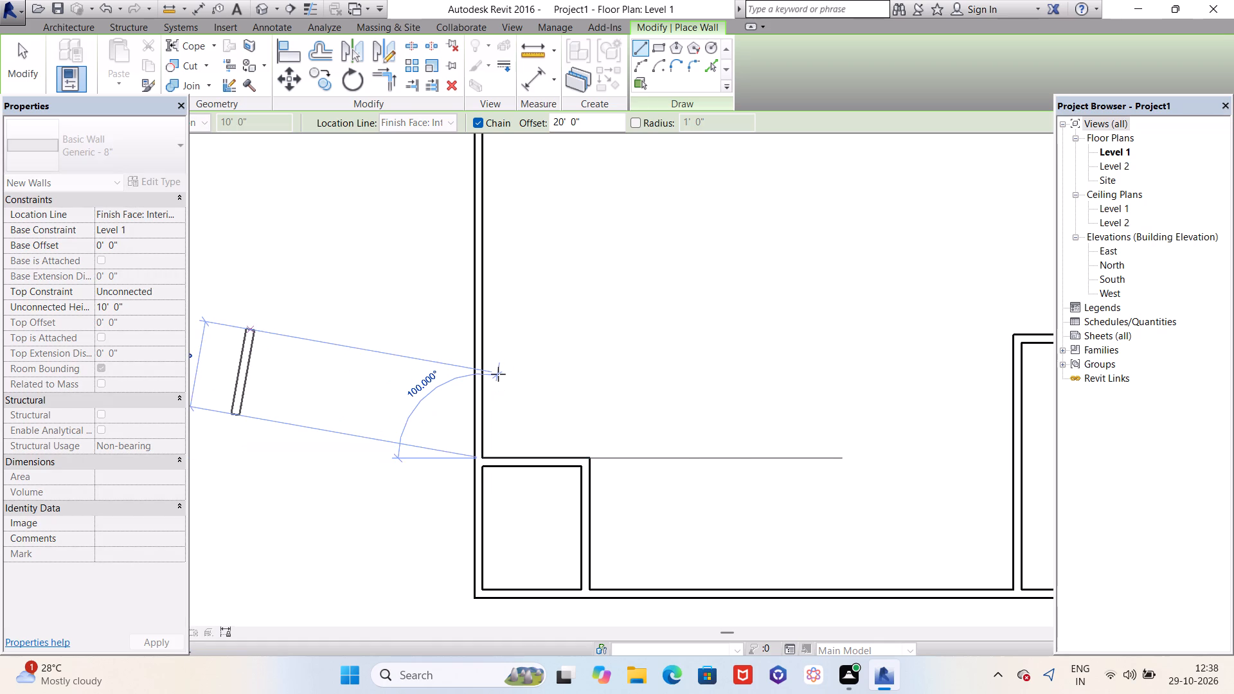
key("space")
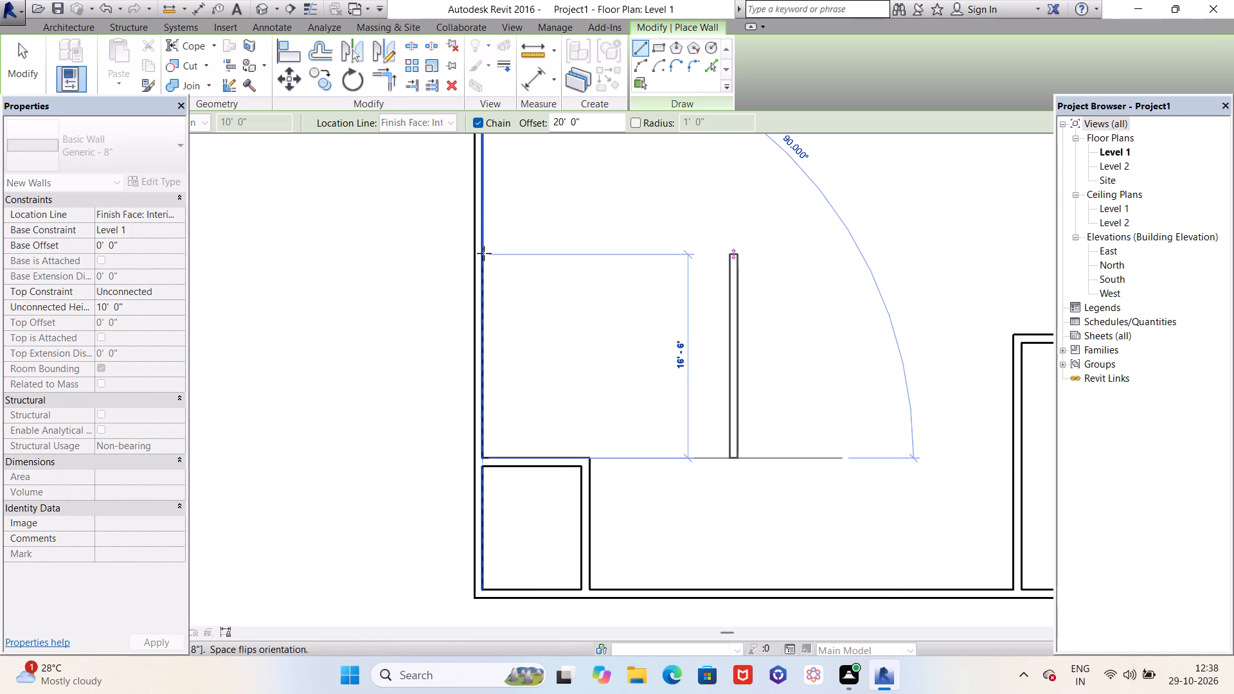
type("20'")
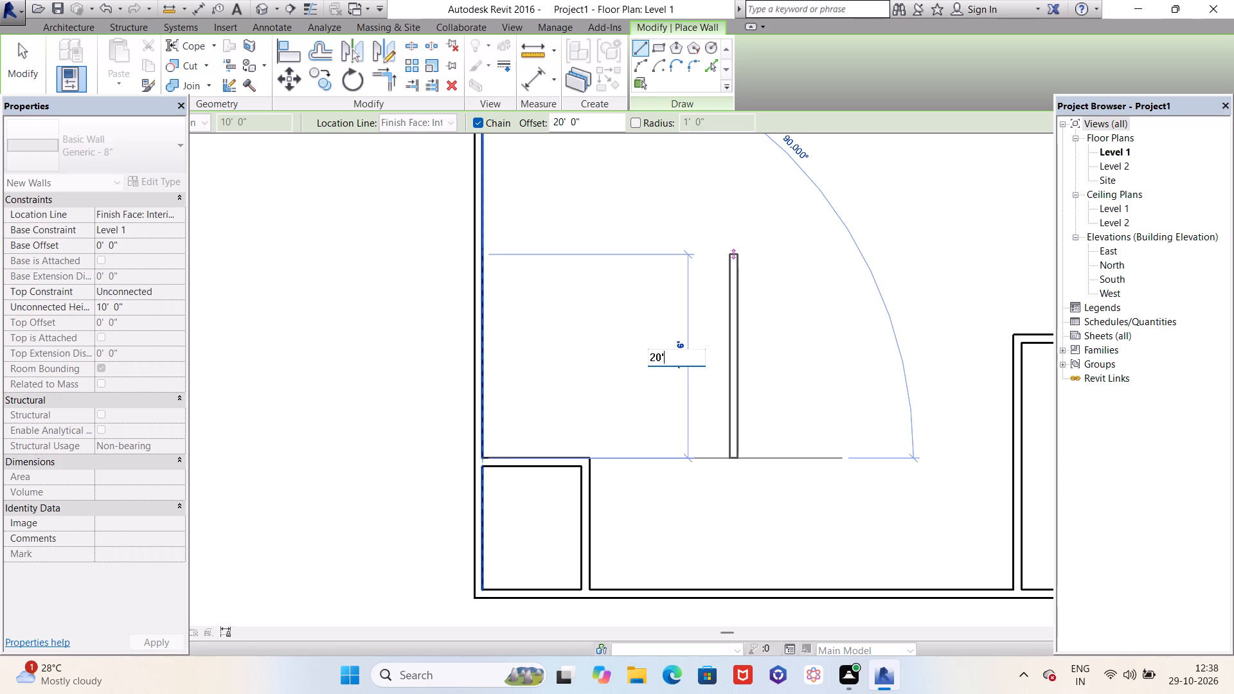
key("Return")
key("Escape")
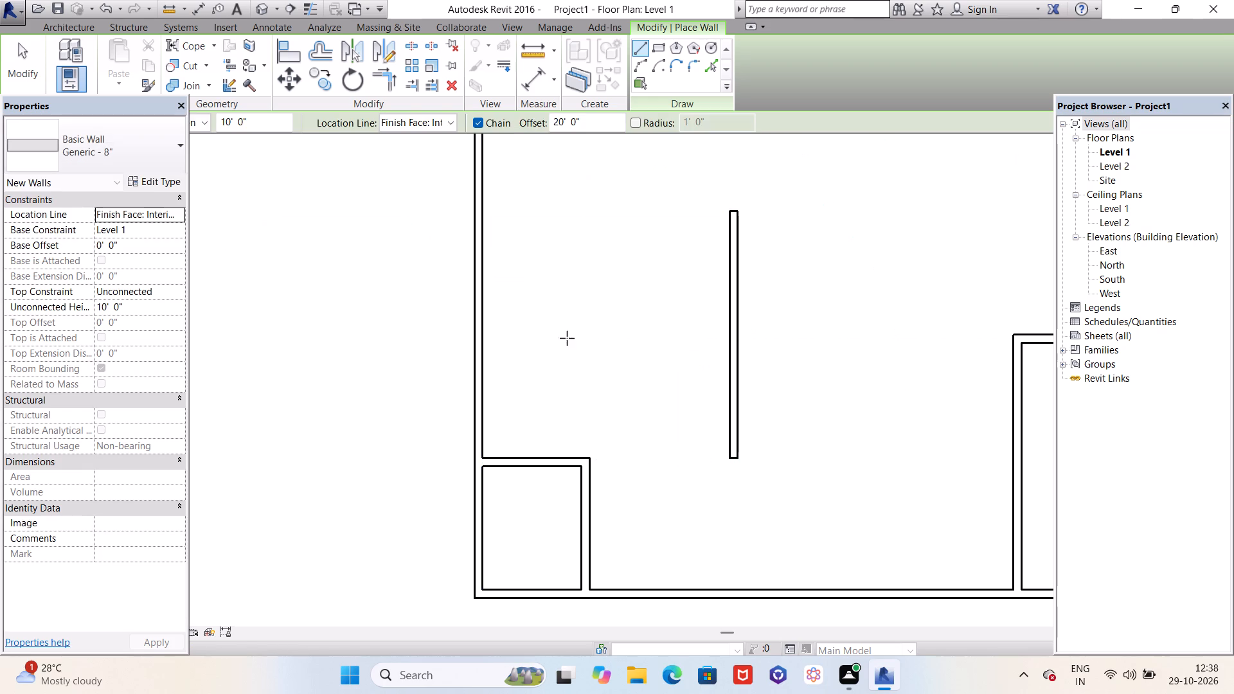
scroll(582, 358, "down", 3)
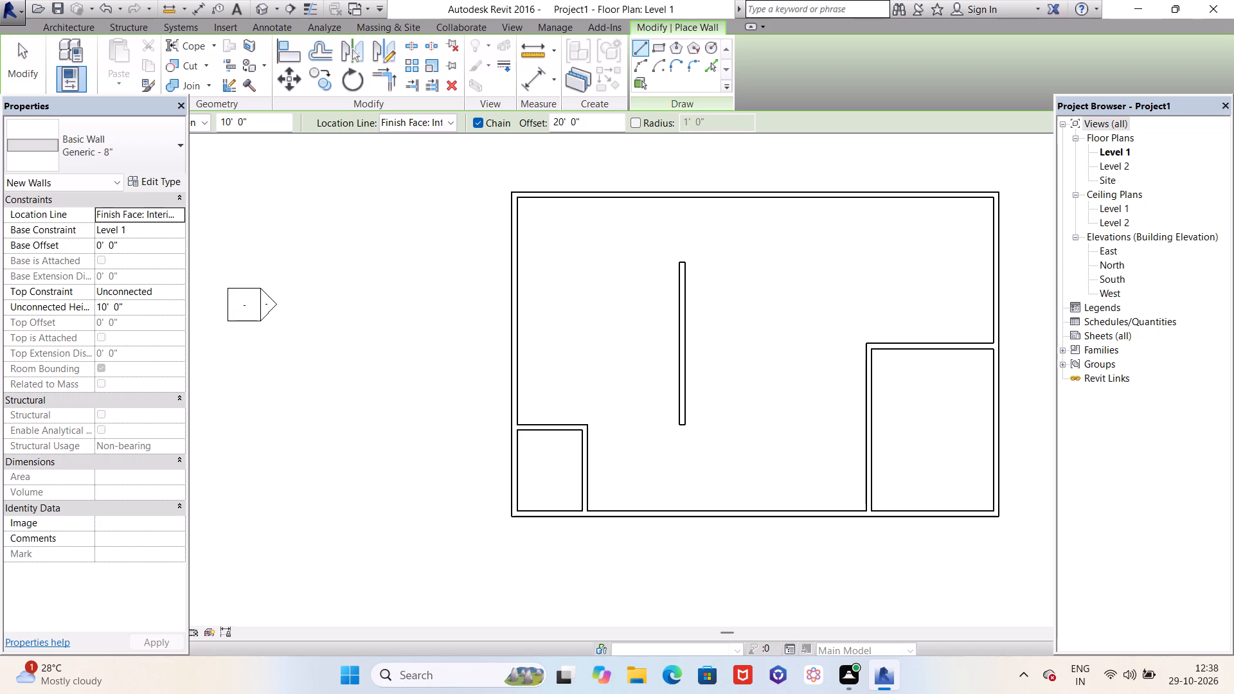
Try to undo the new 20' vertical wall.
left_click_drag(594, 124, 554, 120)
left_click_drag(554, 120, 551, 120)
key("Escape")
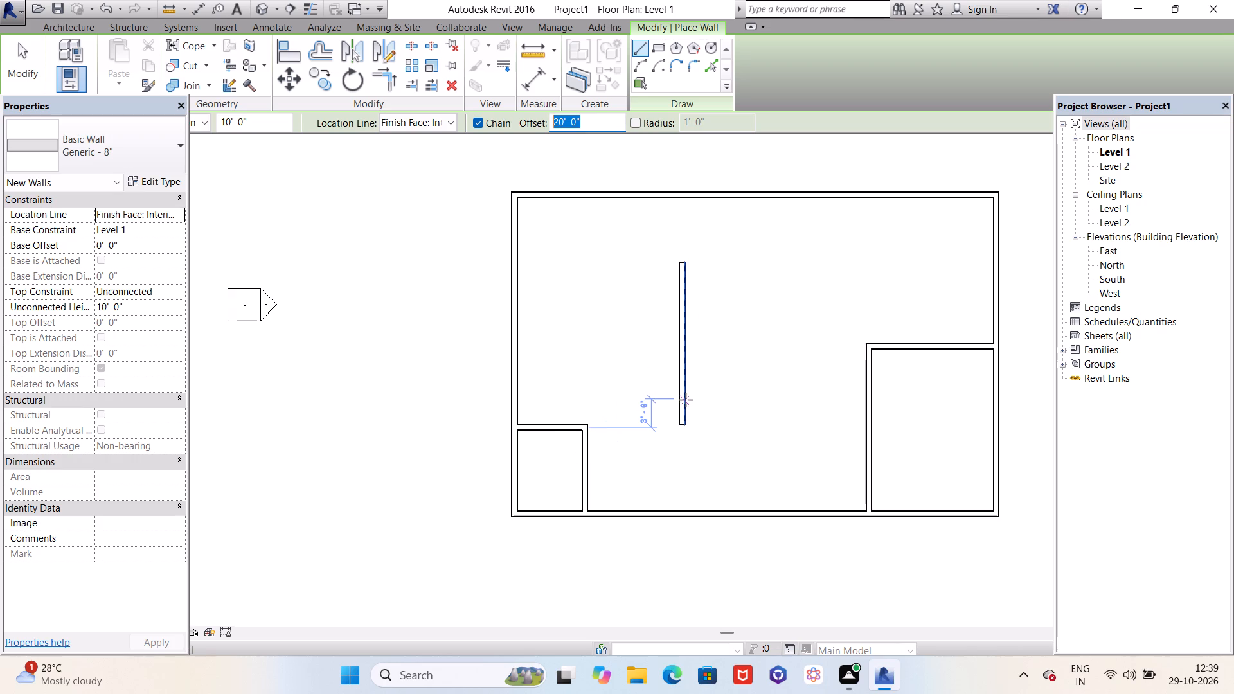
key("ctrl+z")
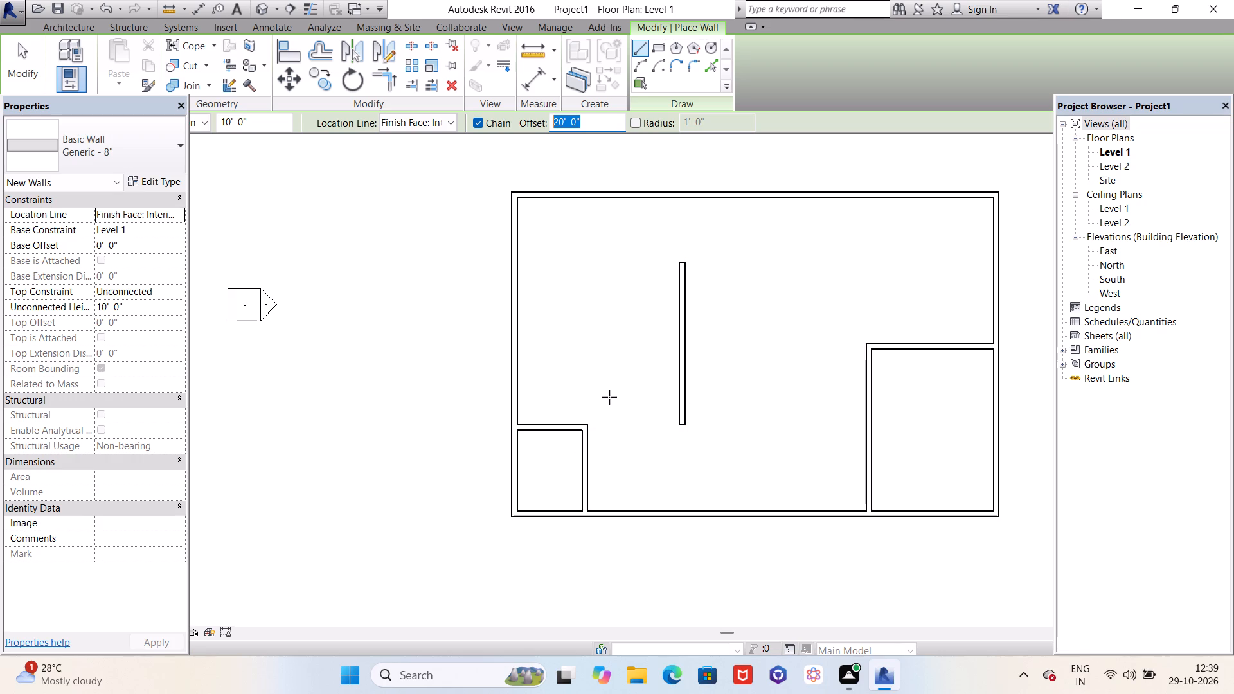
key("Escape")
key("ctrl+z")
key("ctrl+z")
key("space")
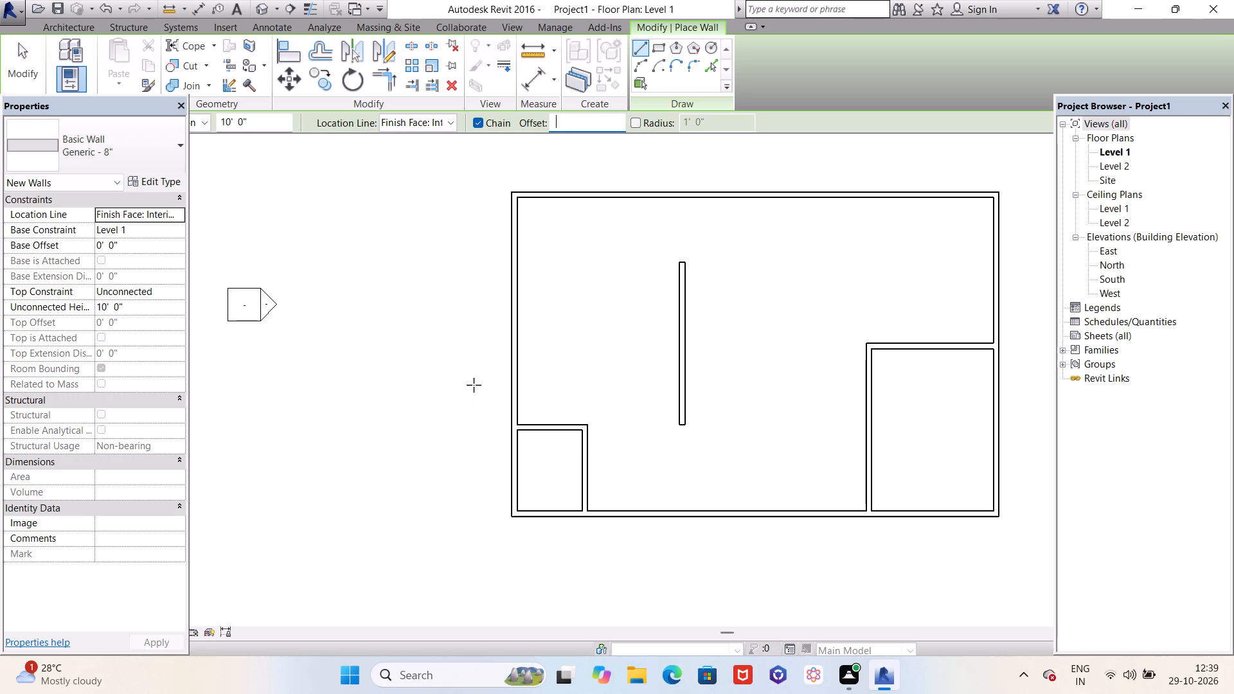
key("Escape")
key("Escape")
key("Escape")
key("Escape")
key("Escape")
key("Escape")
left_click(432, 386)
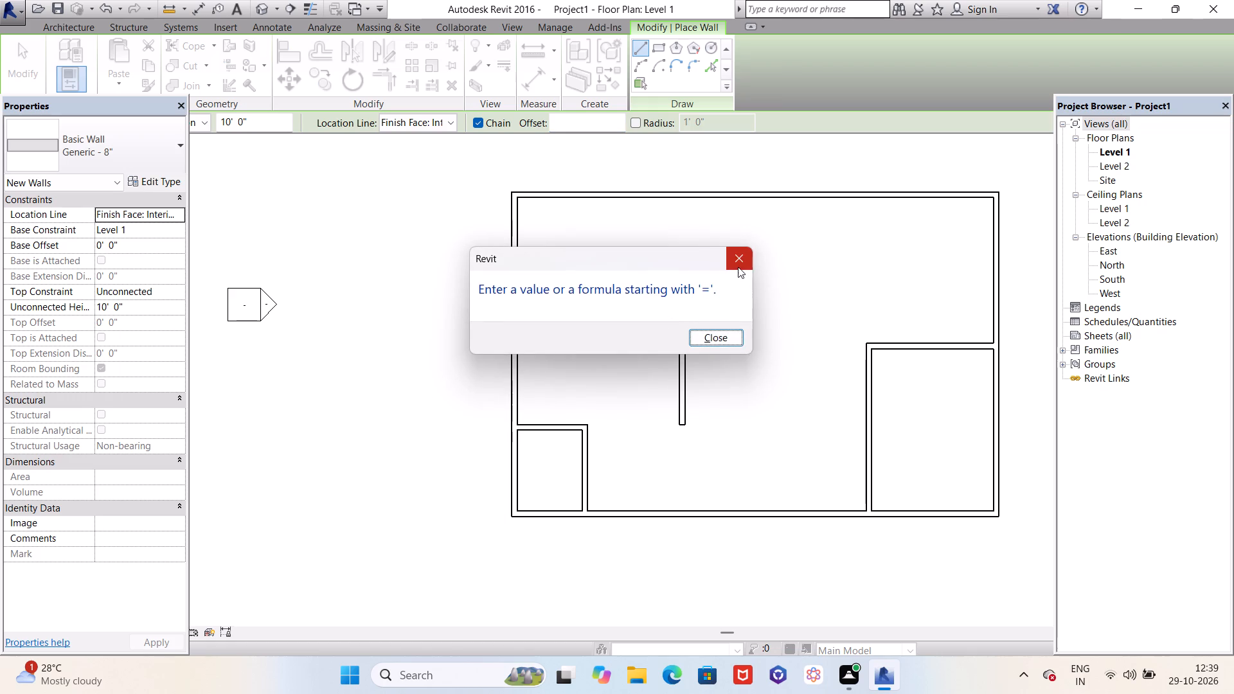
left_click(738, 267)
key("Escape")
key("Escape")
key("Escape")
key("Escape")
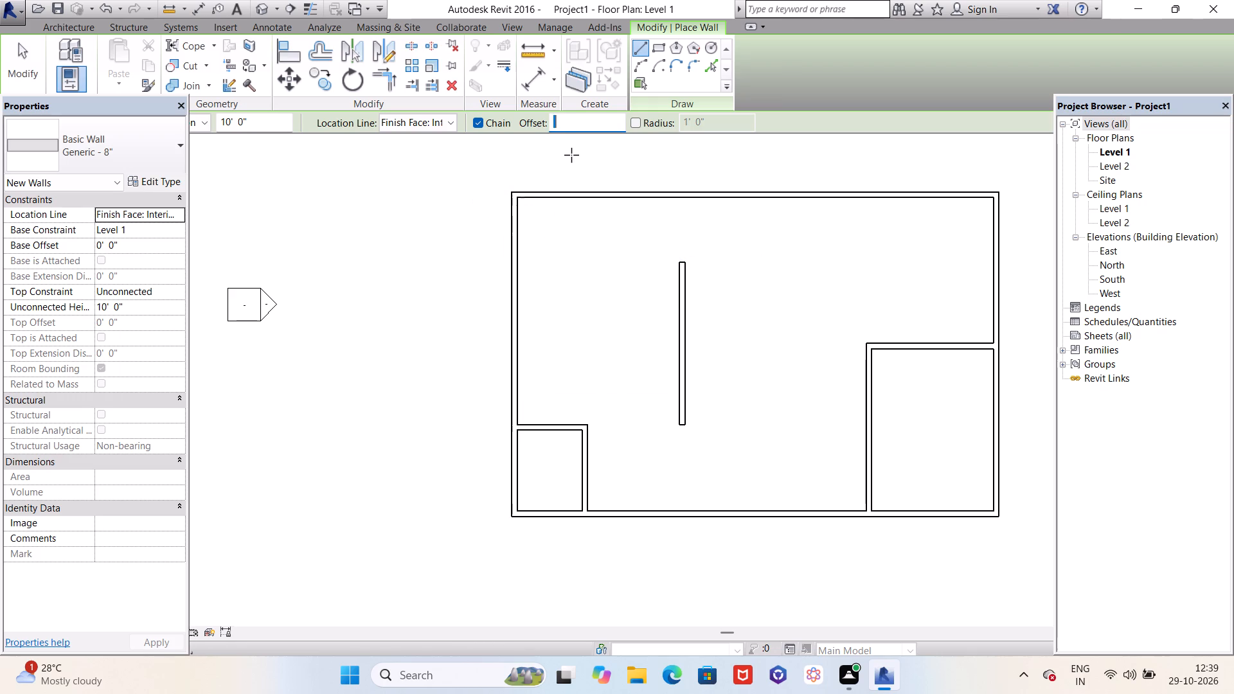
Set the wall offset to 10'.
type("10")
key("Return")
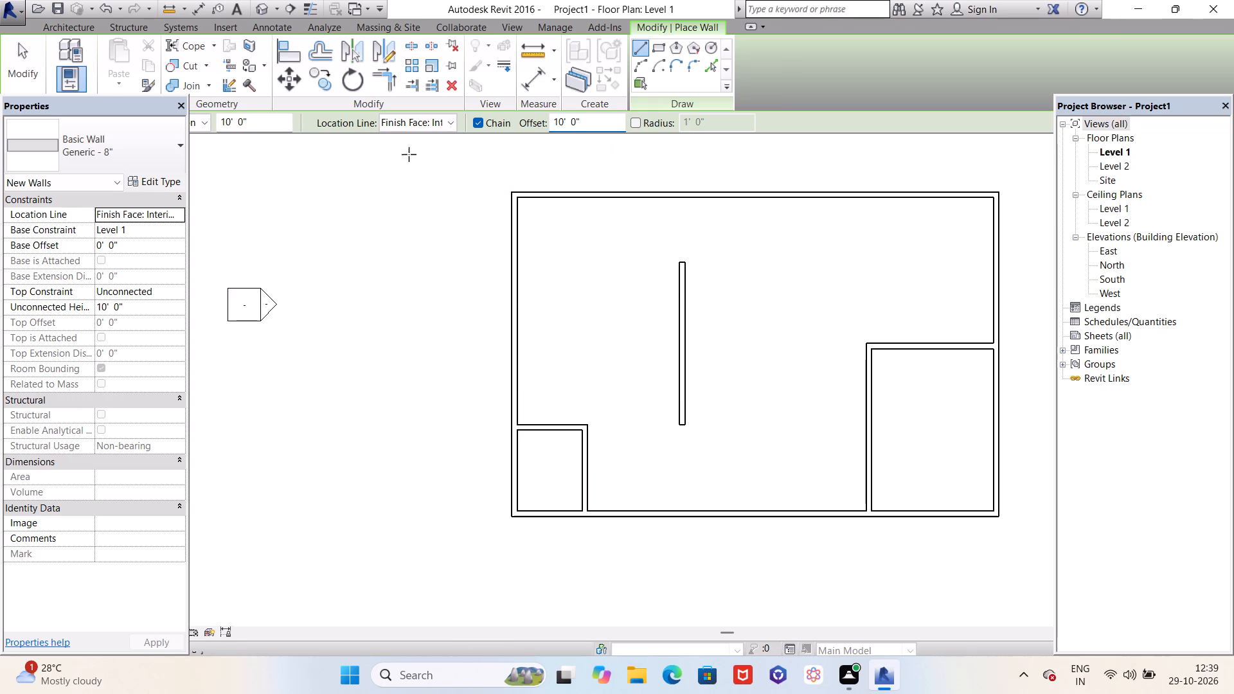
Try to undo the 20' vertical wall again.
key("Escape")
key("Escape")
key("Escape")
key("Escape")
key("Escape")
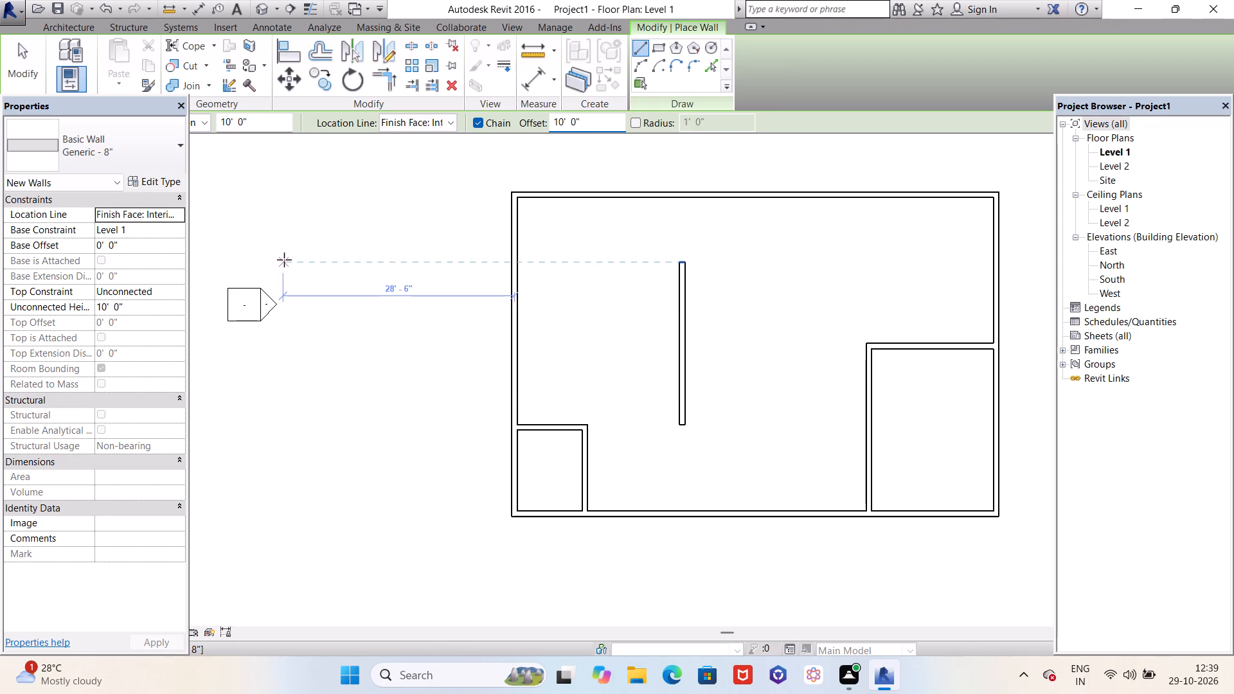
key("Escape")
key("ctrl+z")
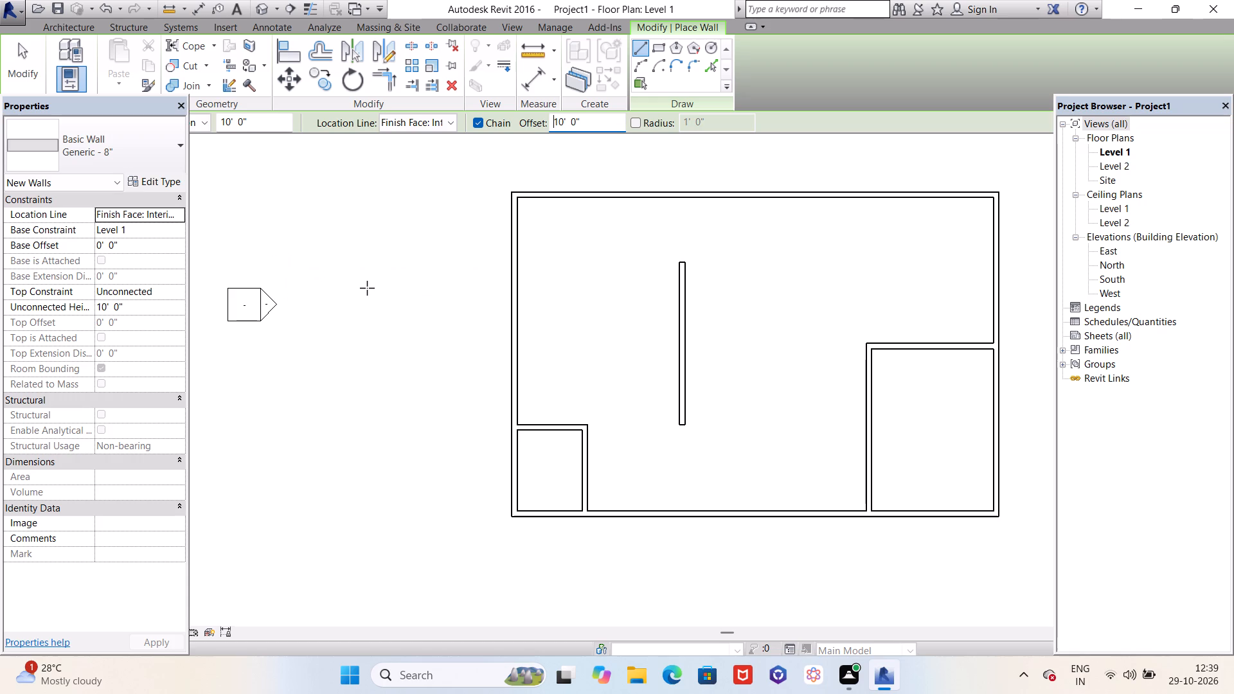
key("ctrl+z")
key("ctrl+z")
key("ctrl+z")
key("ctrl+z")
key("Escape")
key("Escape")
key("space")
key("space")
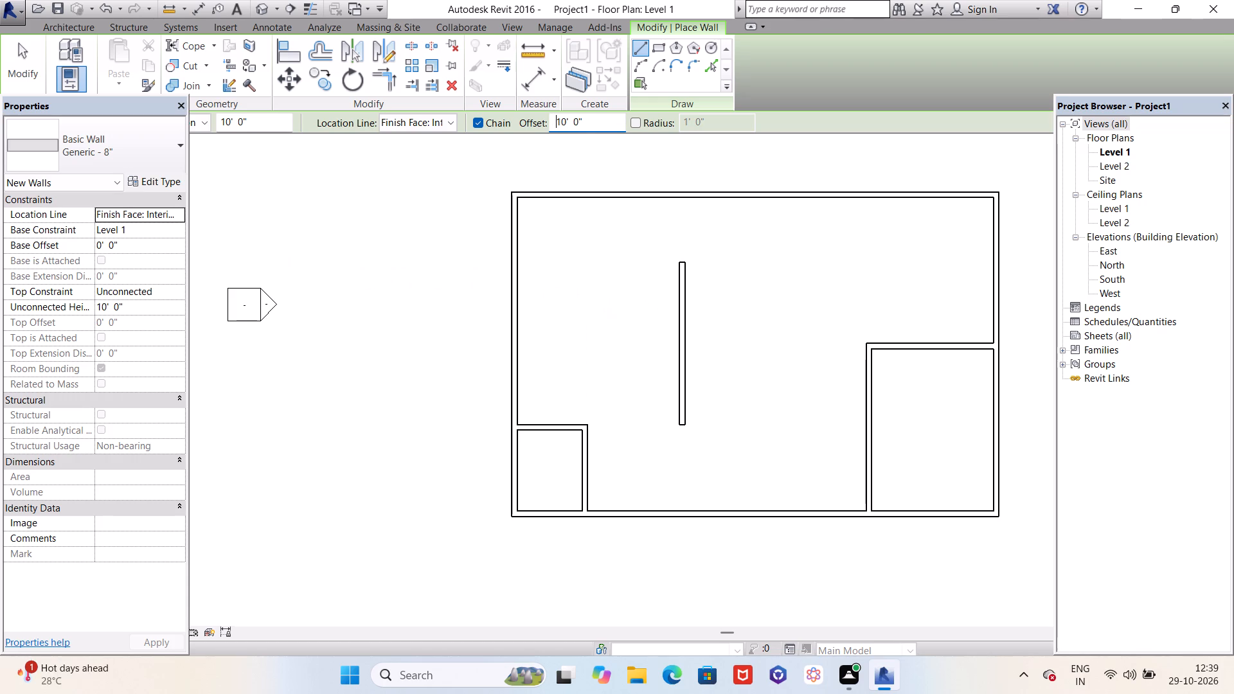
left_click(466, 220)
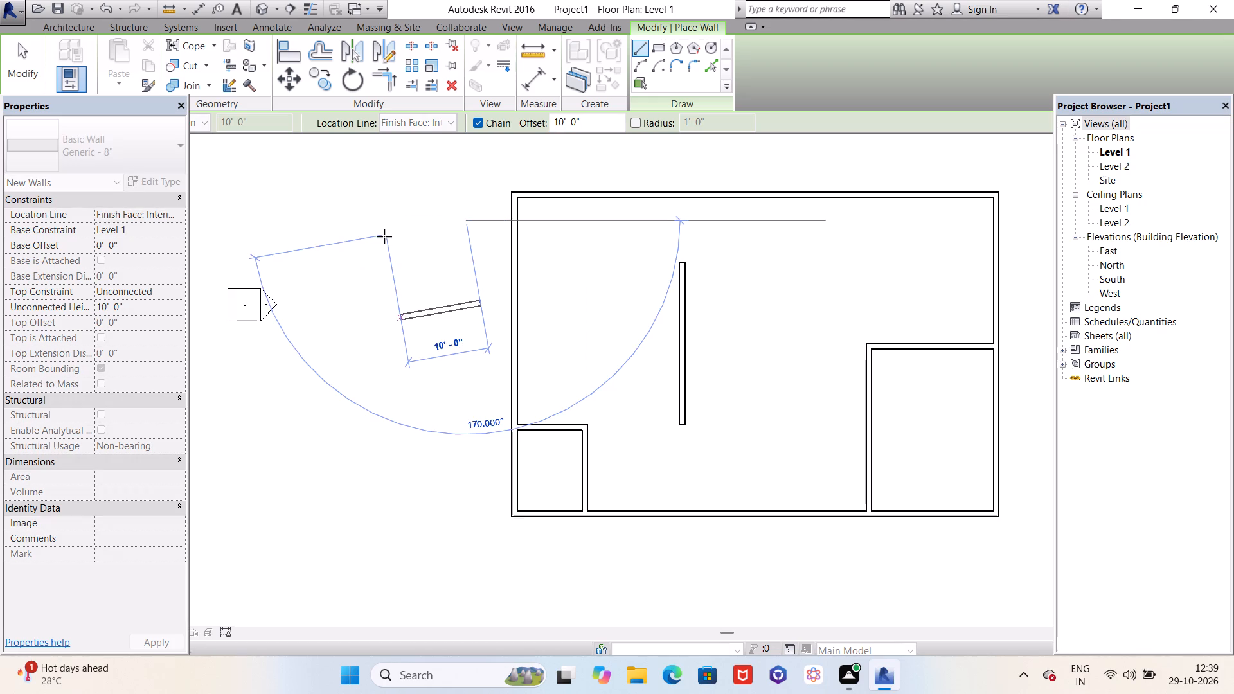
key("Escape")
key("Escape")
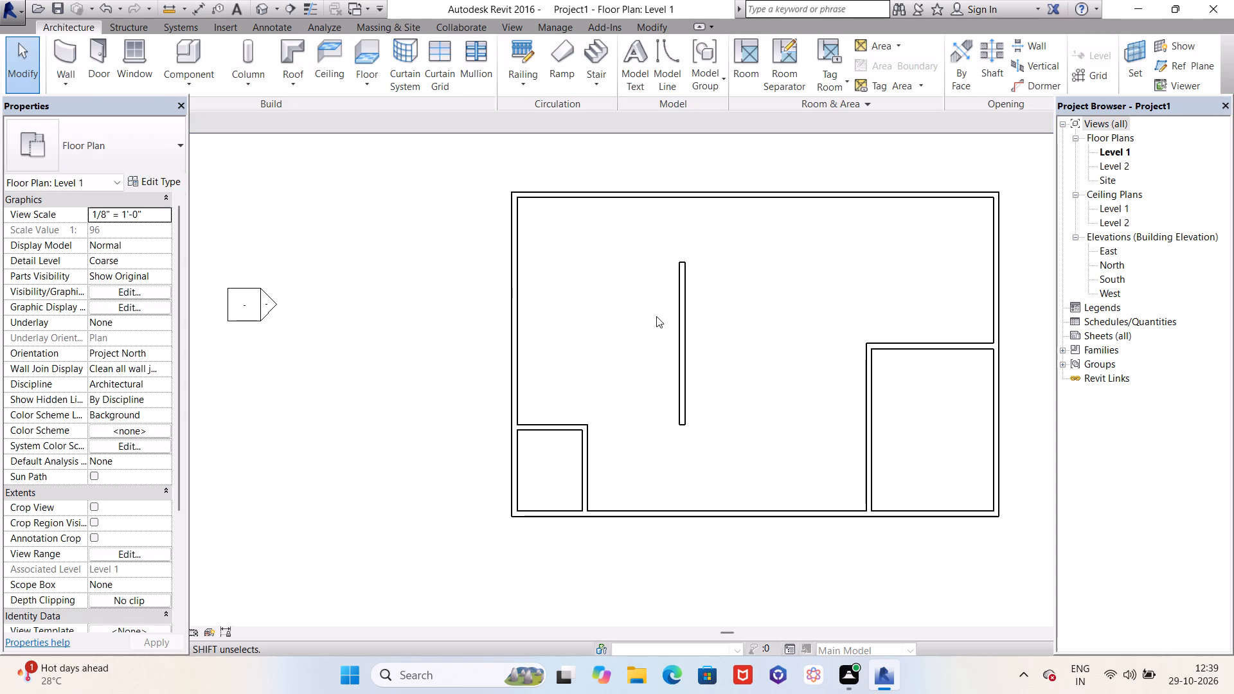
Delete the freestanding 20' vertical wall in the middle of the plan.
left_click(675, 314)
key("Delete")
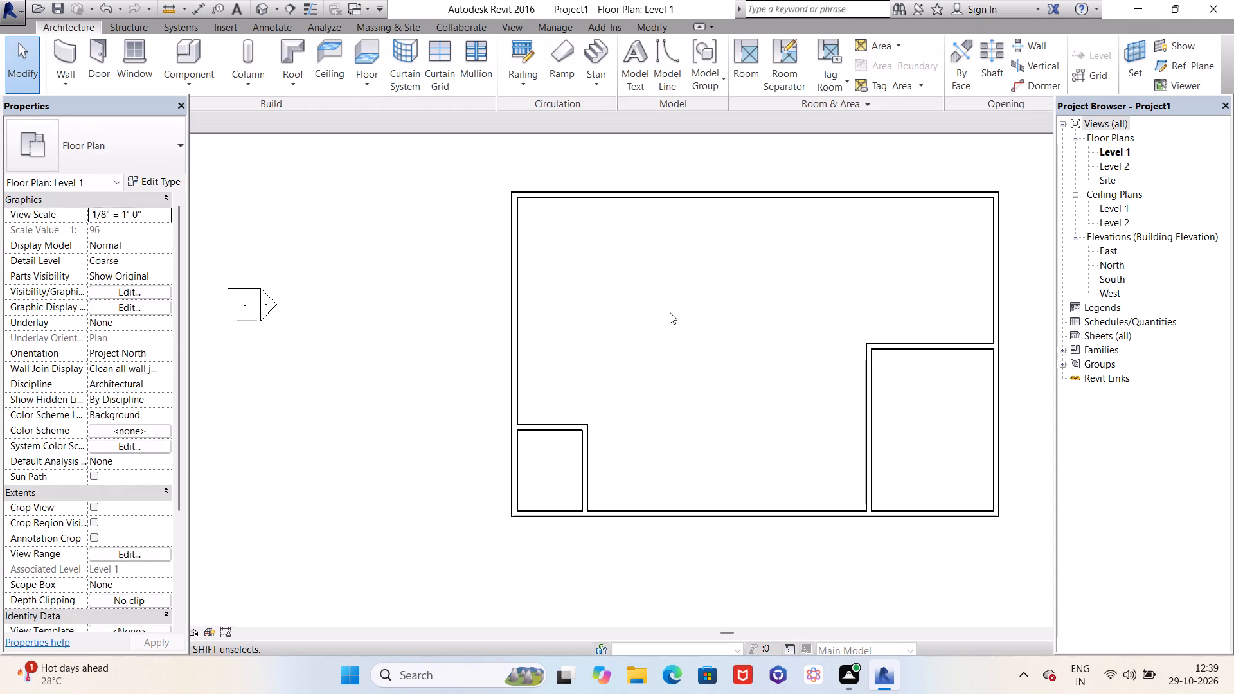
key("Escape")
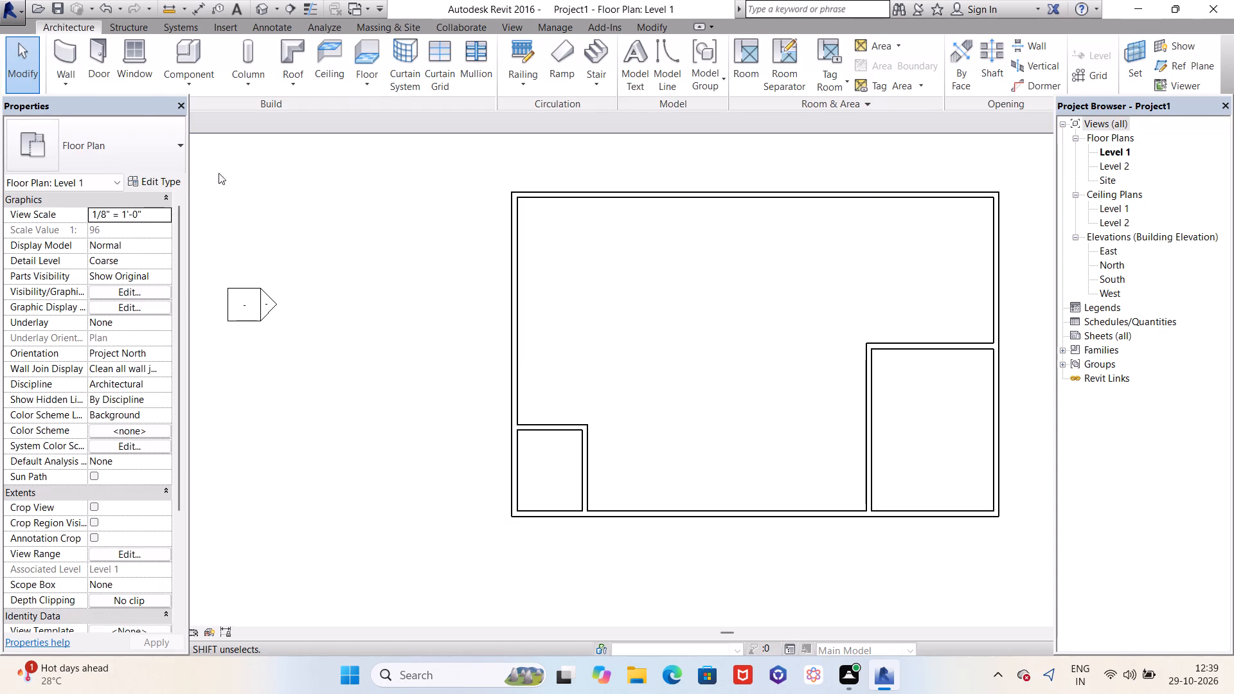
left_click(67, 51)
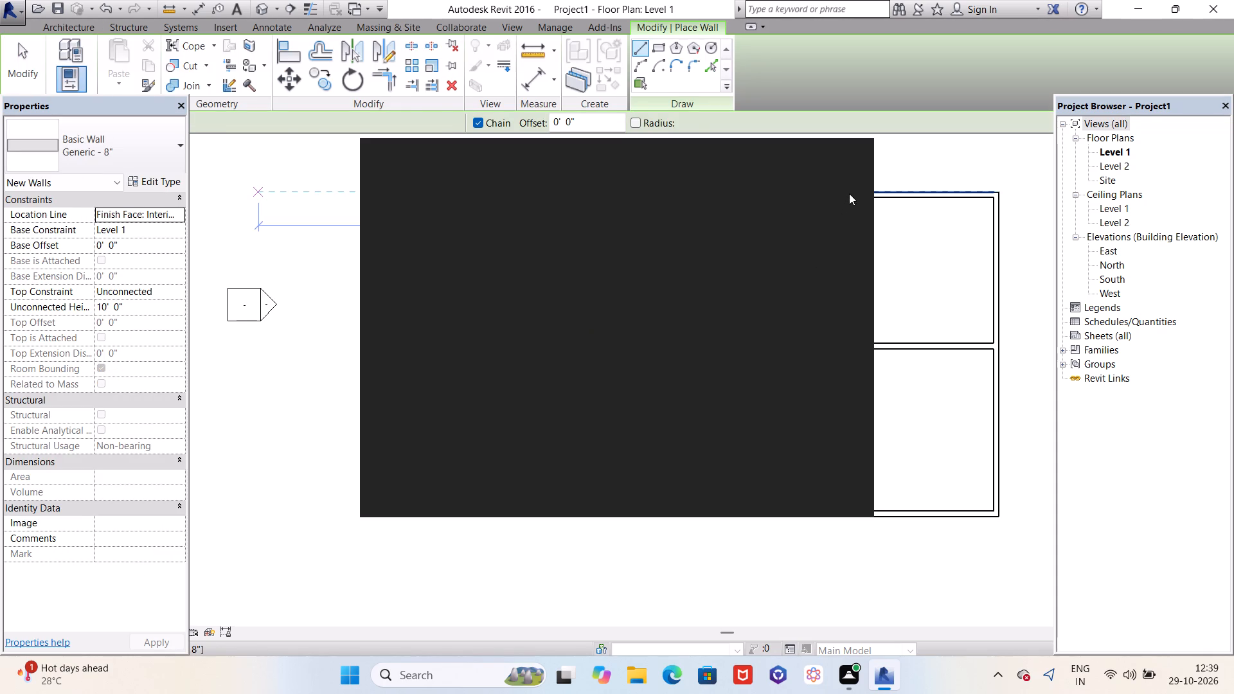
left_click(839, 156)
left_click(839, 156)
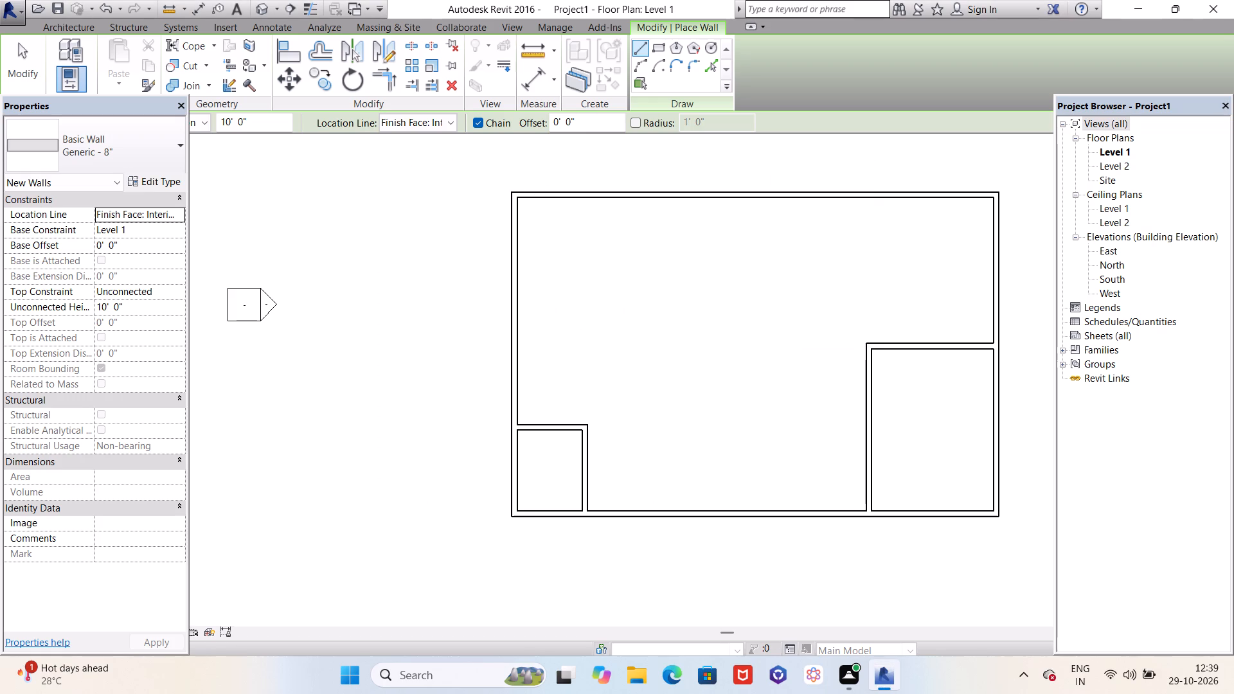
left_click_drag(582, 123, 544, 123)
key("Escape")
Measure the distance from the southeast room's north face to the north wall's interior face.
left_click(535, 43)
left_click(958, 343)
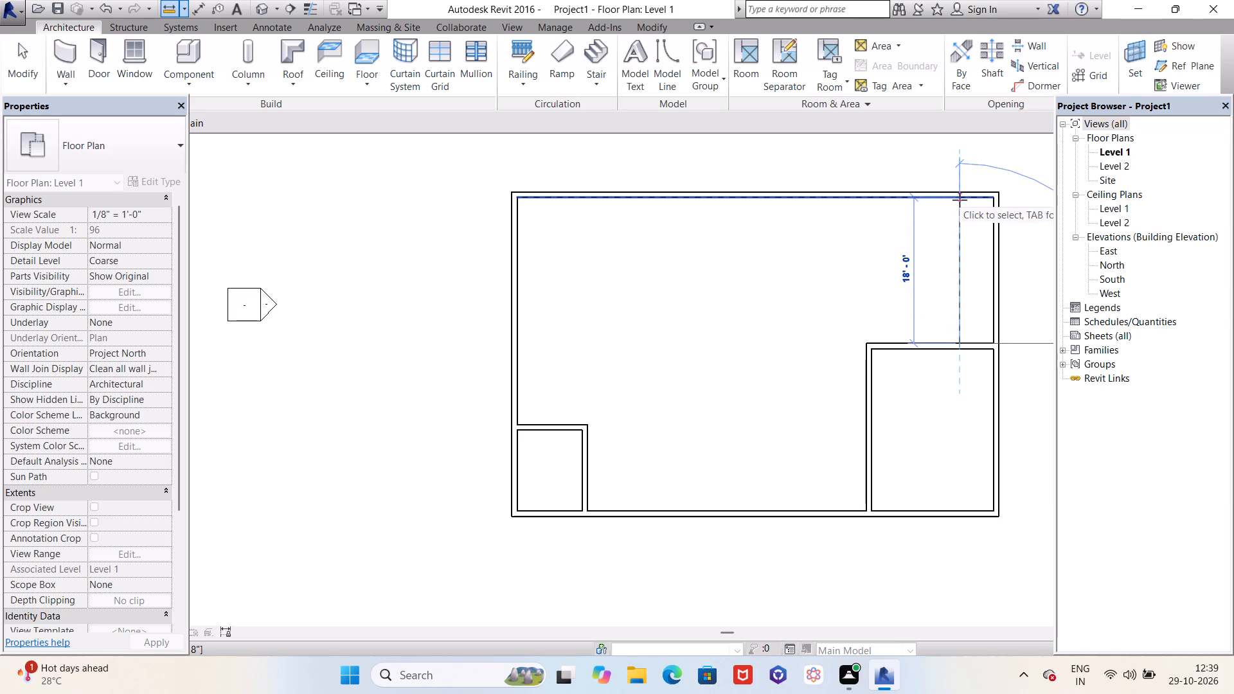
key("Escape")
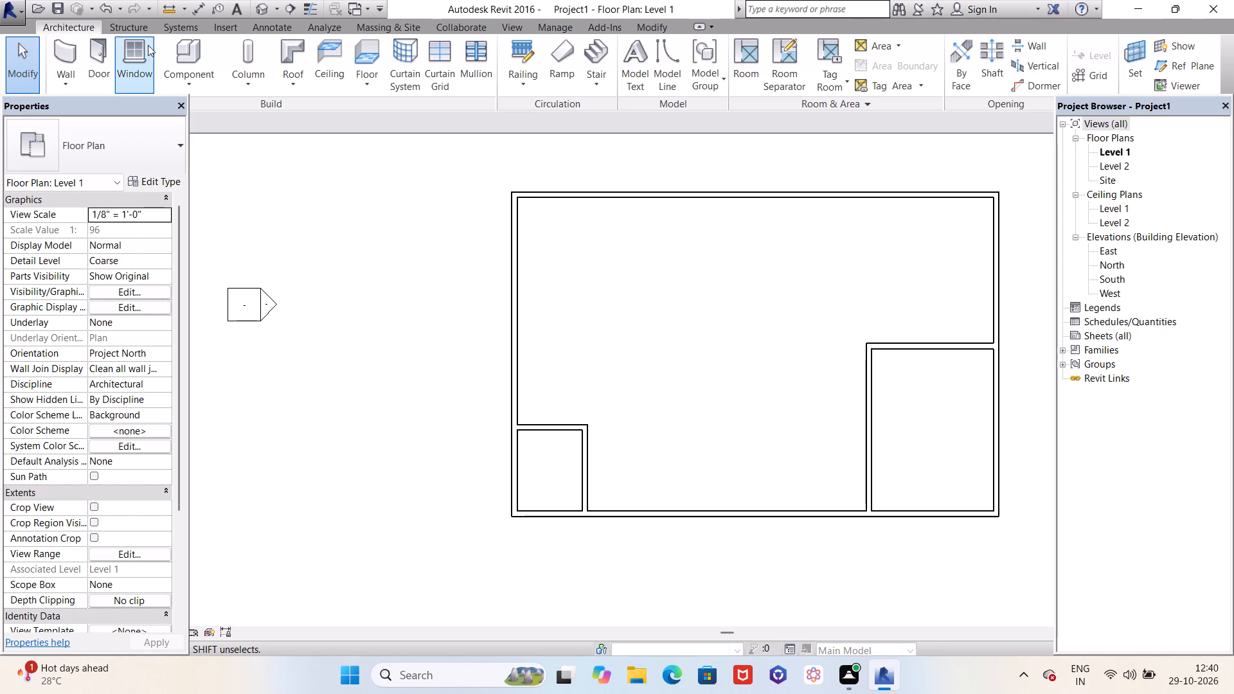
Draw a 20' horizontal wall east from the west wall's interior face, offset 15' north of the southwest room's north face.
left_click(68, 59)
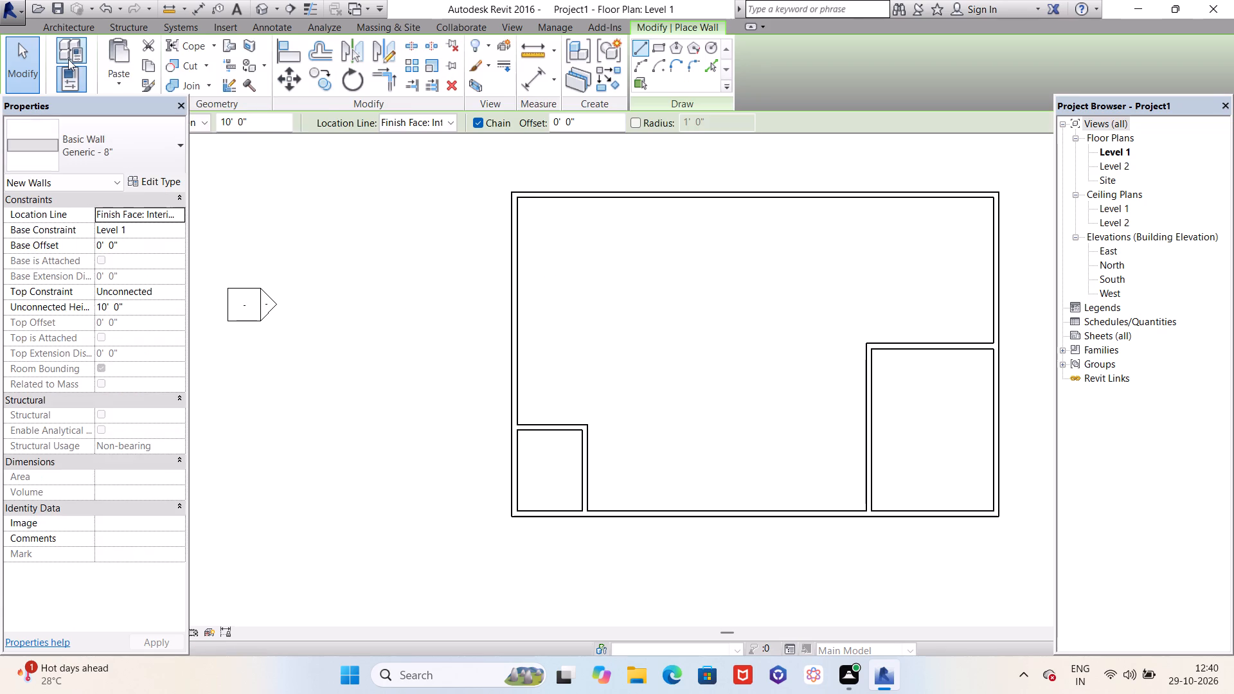
left_click_drag(593, 125, 567, 119)
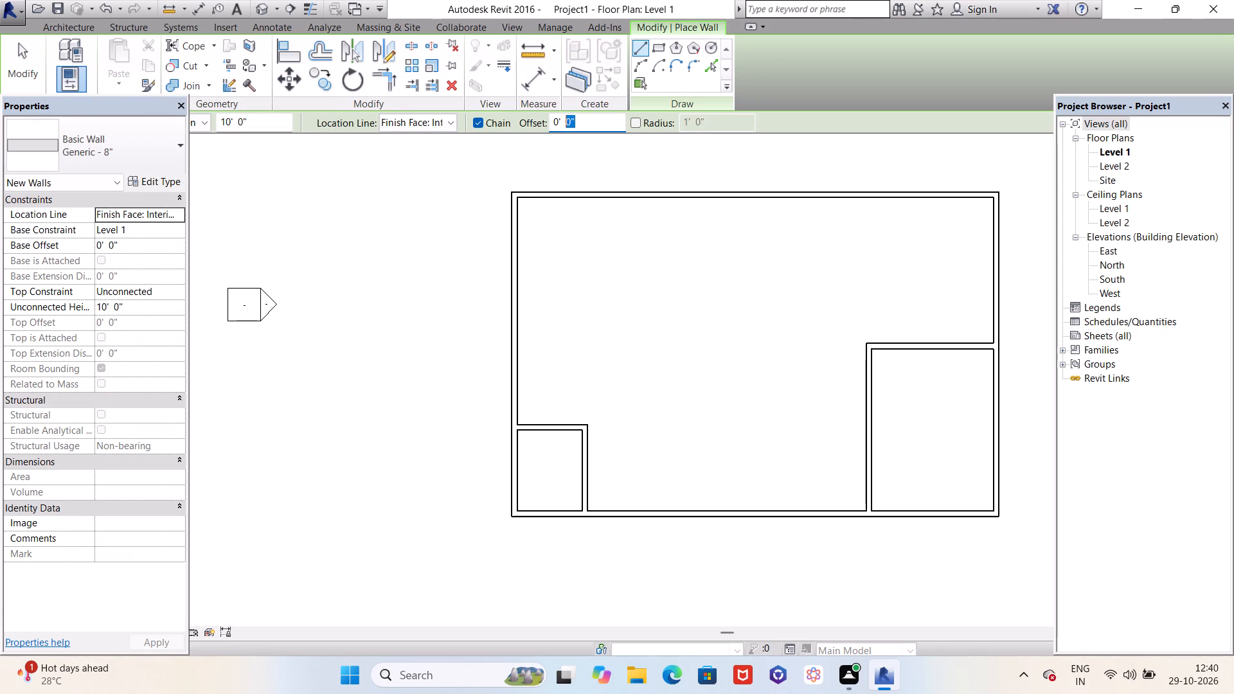
left_click_drag(567, 119, 550, 121)
type("15")
key("apostrophe")
key("Return")
left_click(519, 422)
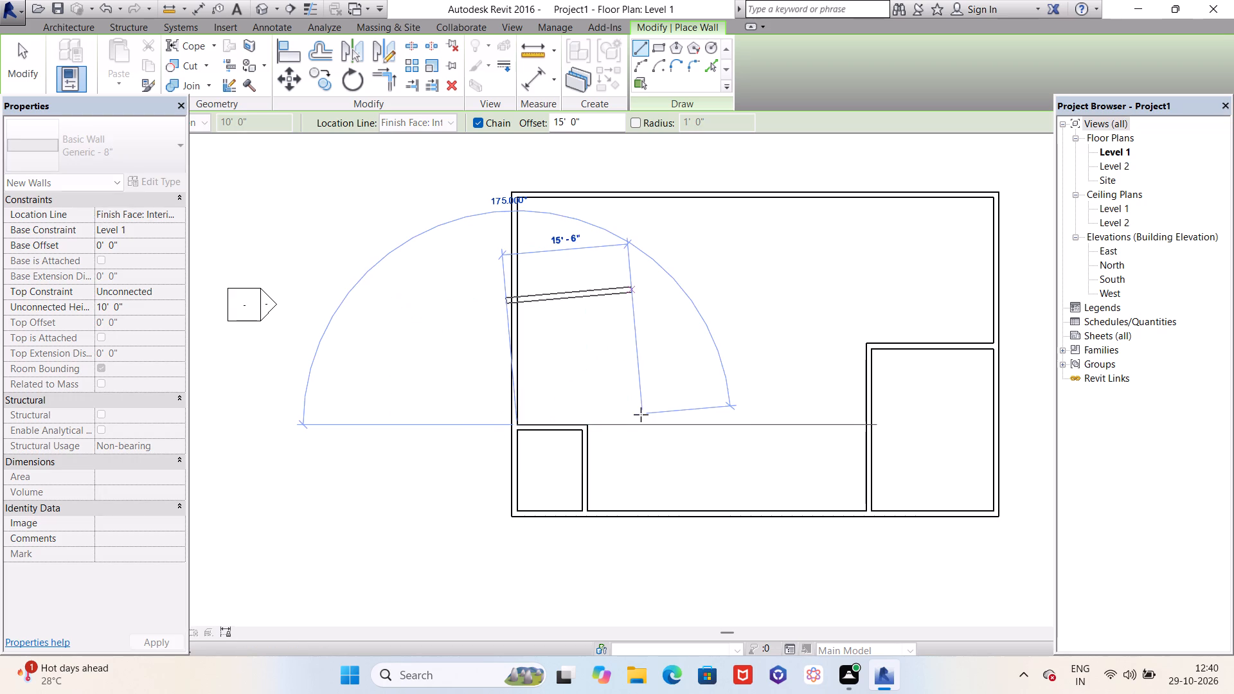
key("space")
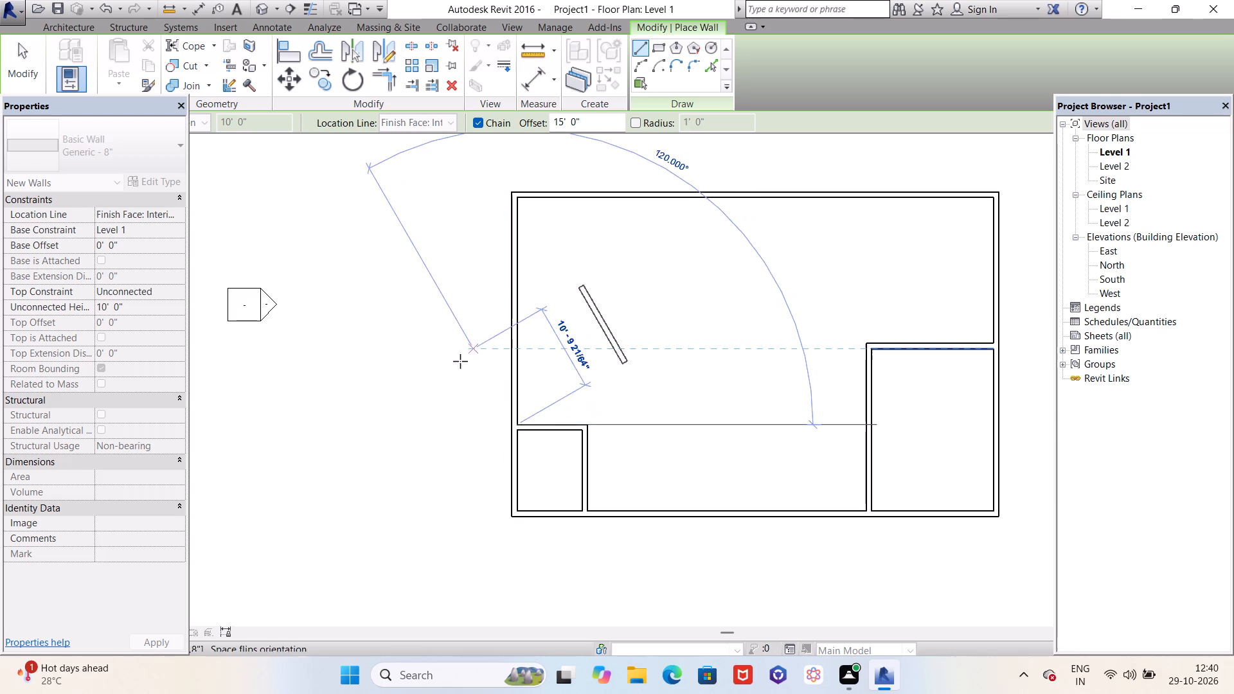
key("space")
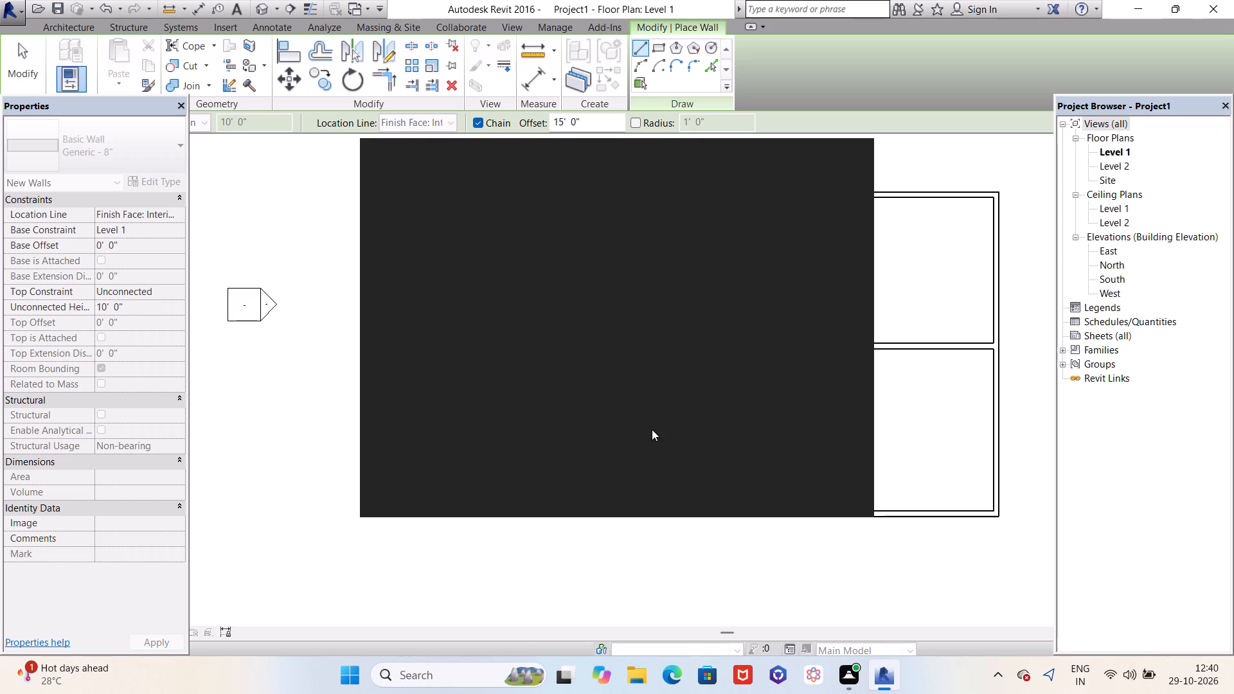
double_click(841, 156)
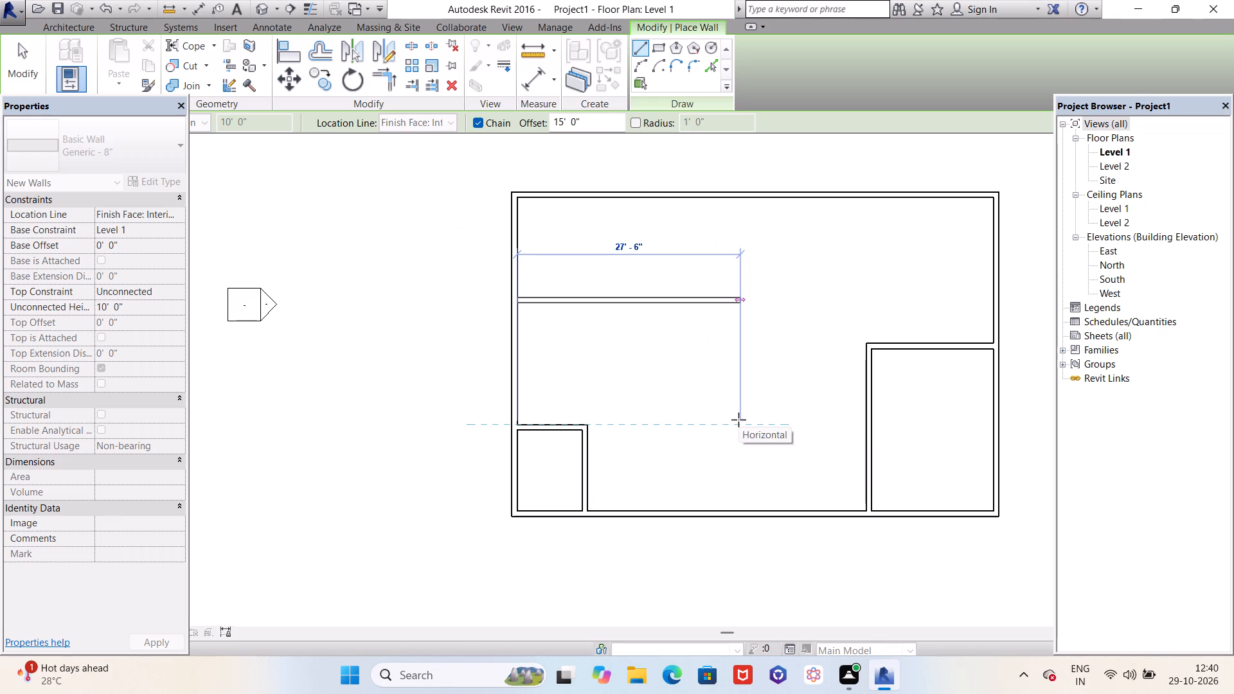
key("2")
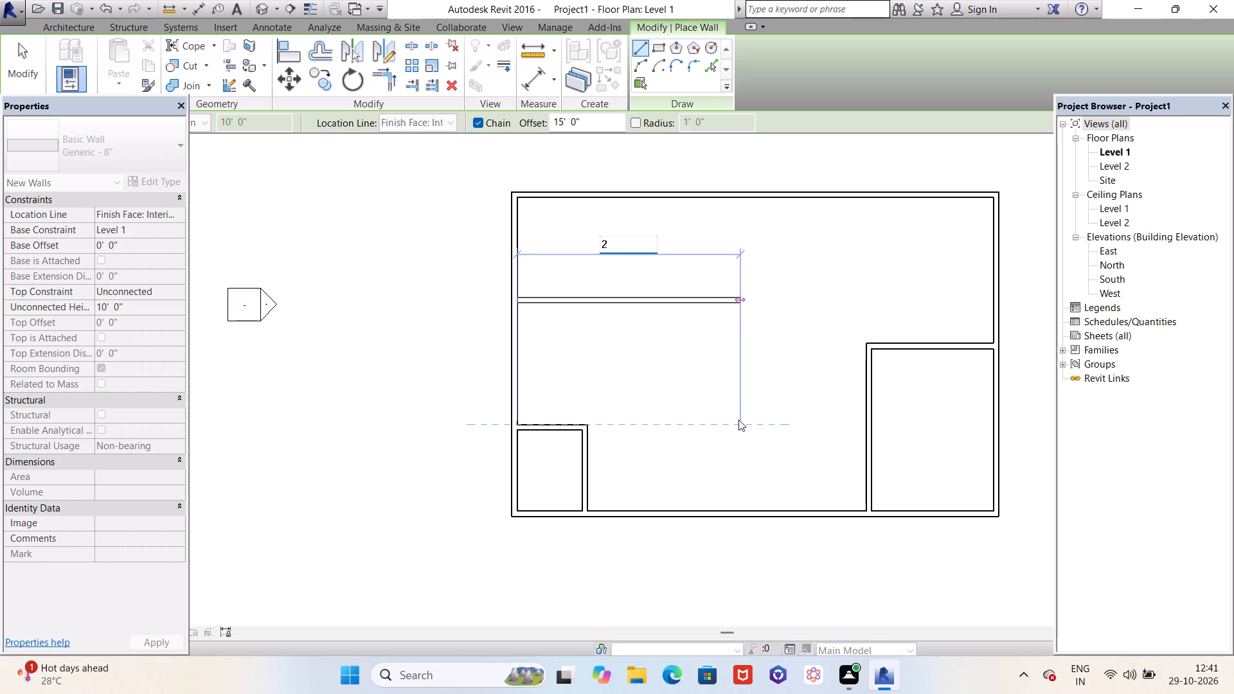
type("0'")
key("Return")
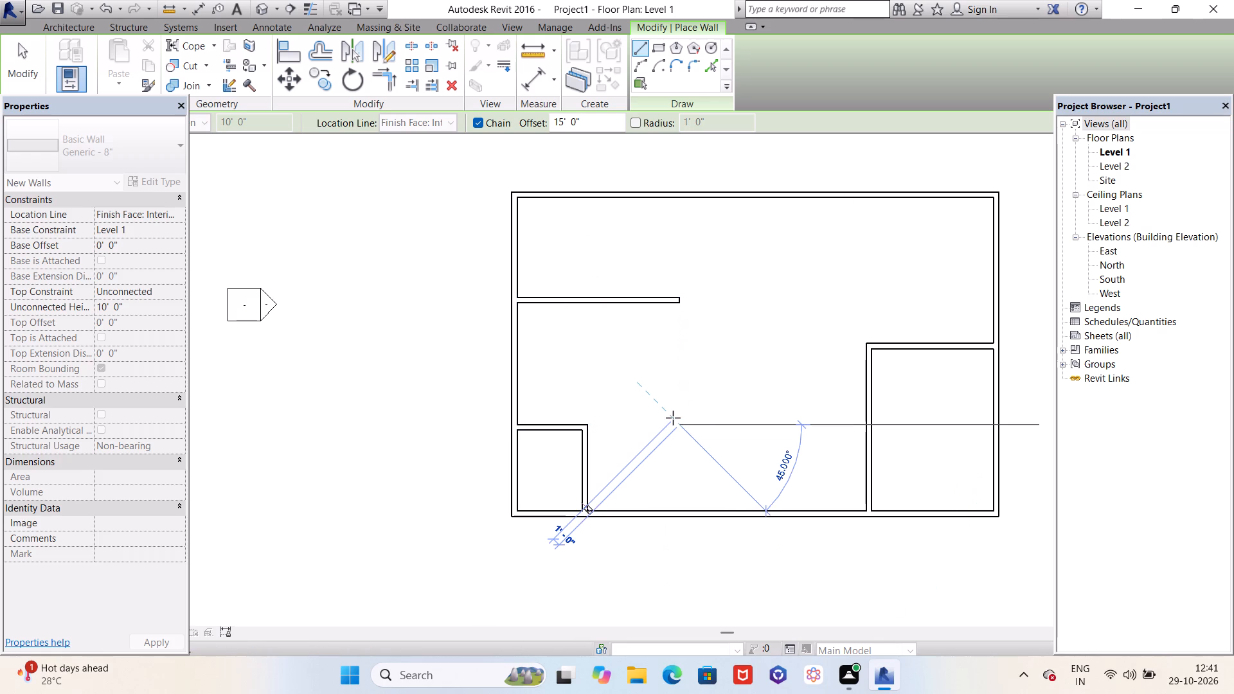
key("Escape")
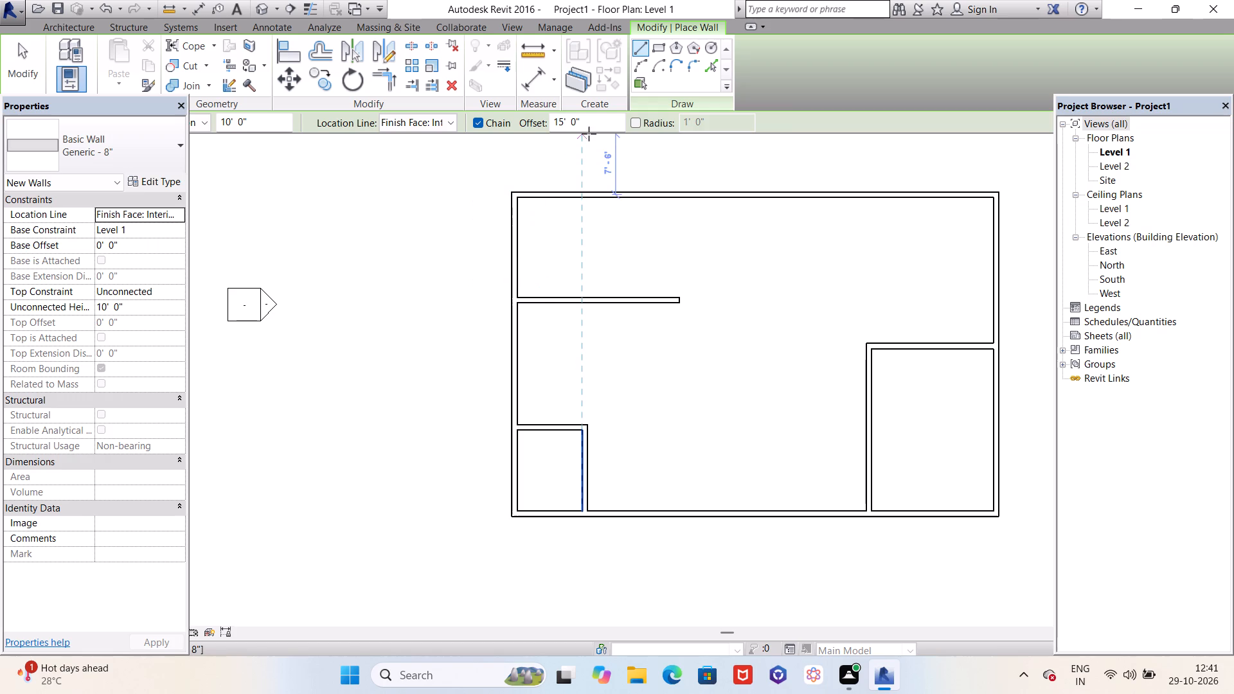
Measure the distance from the new horizontal wall's south face to the southwest room's north face.
left_click_drag(594, 121, 551, 122)
key("Escape")
left_click(530, 44)
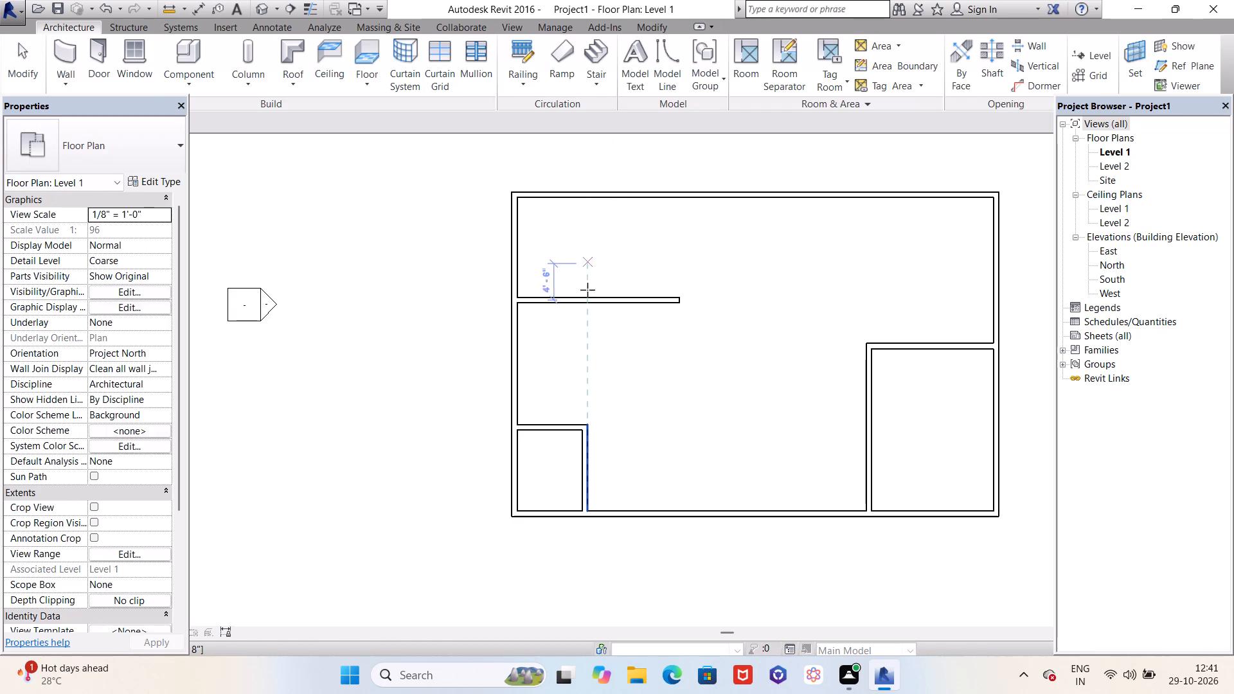
left_click(586, 303)
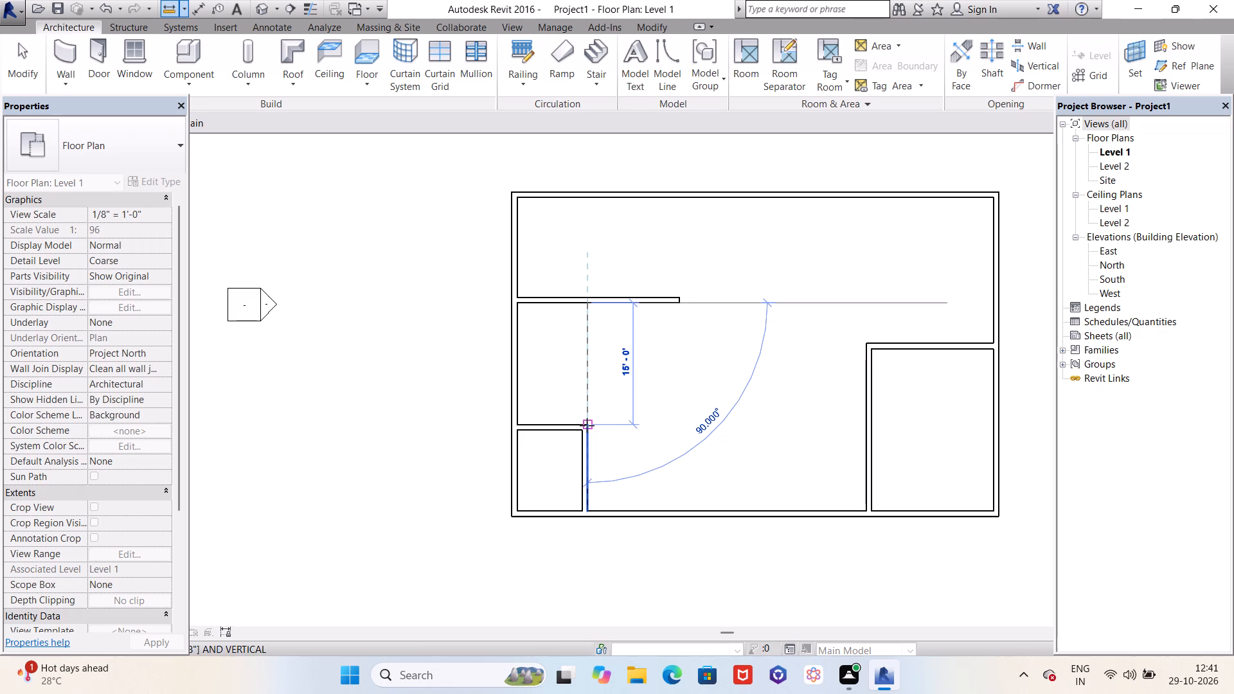
key("Escape")
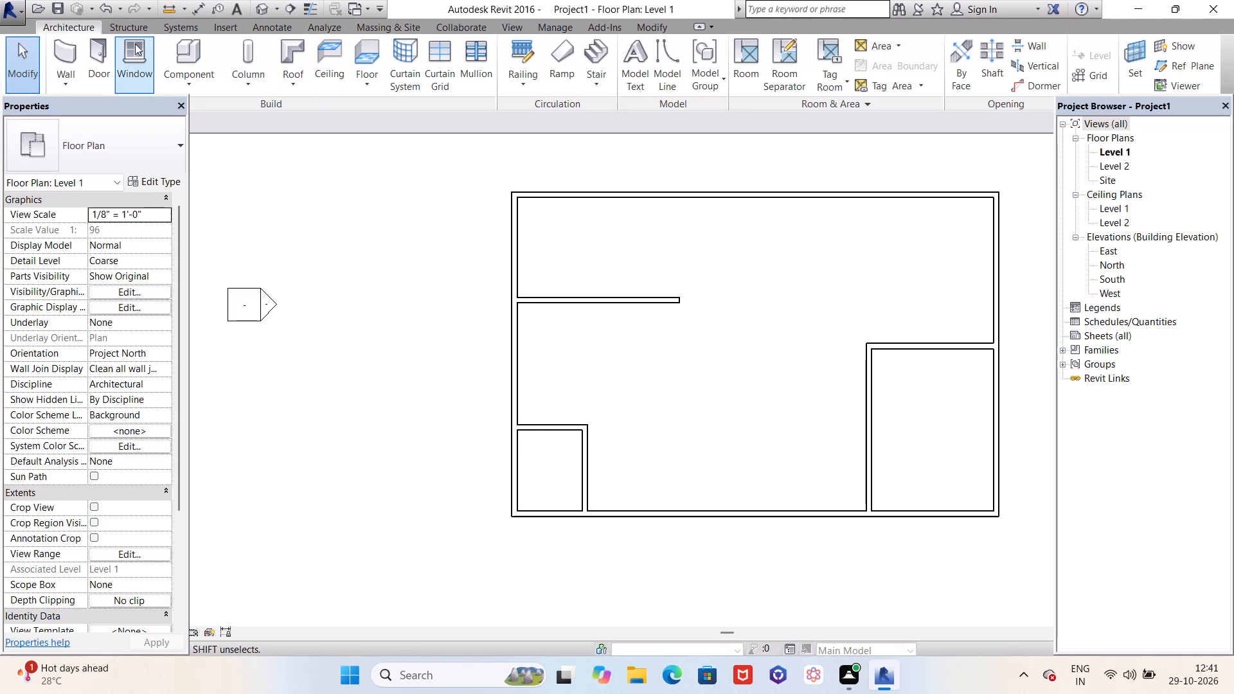
Measure the new horizontal wall's length from the west wall's interior face to its free east end.
left_click(647, 25)
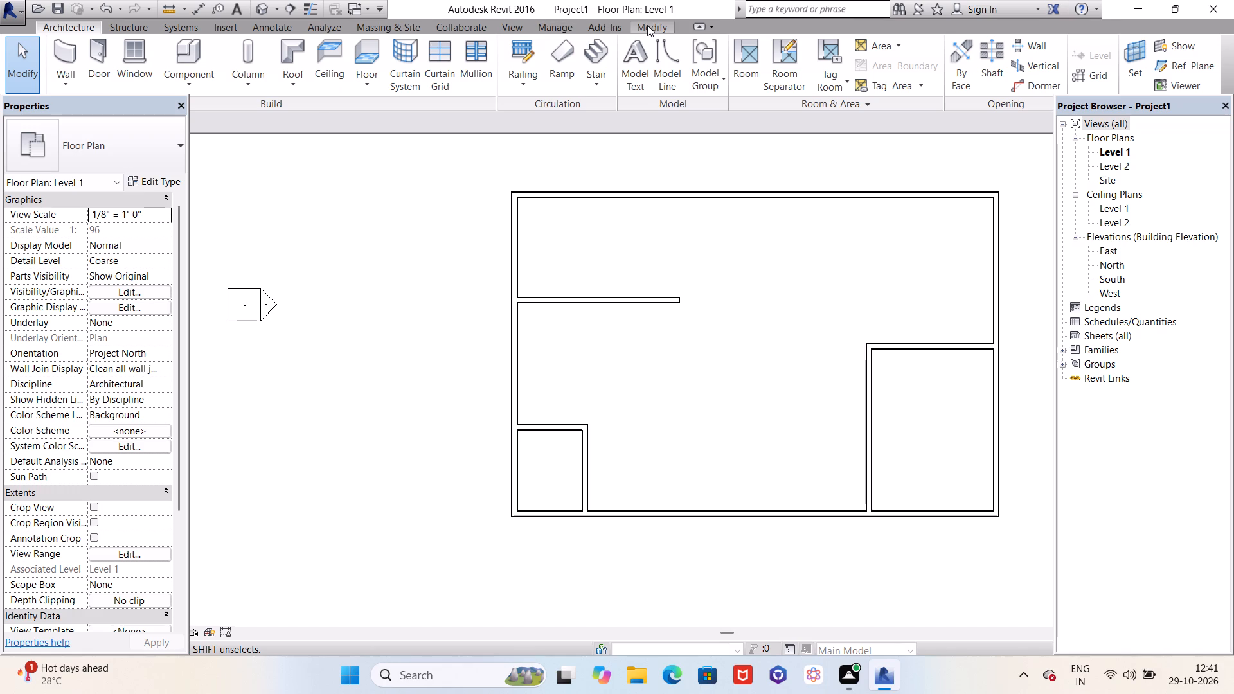
left_click(537, 51)
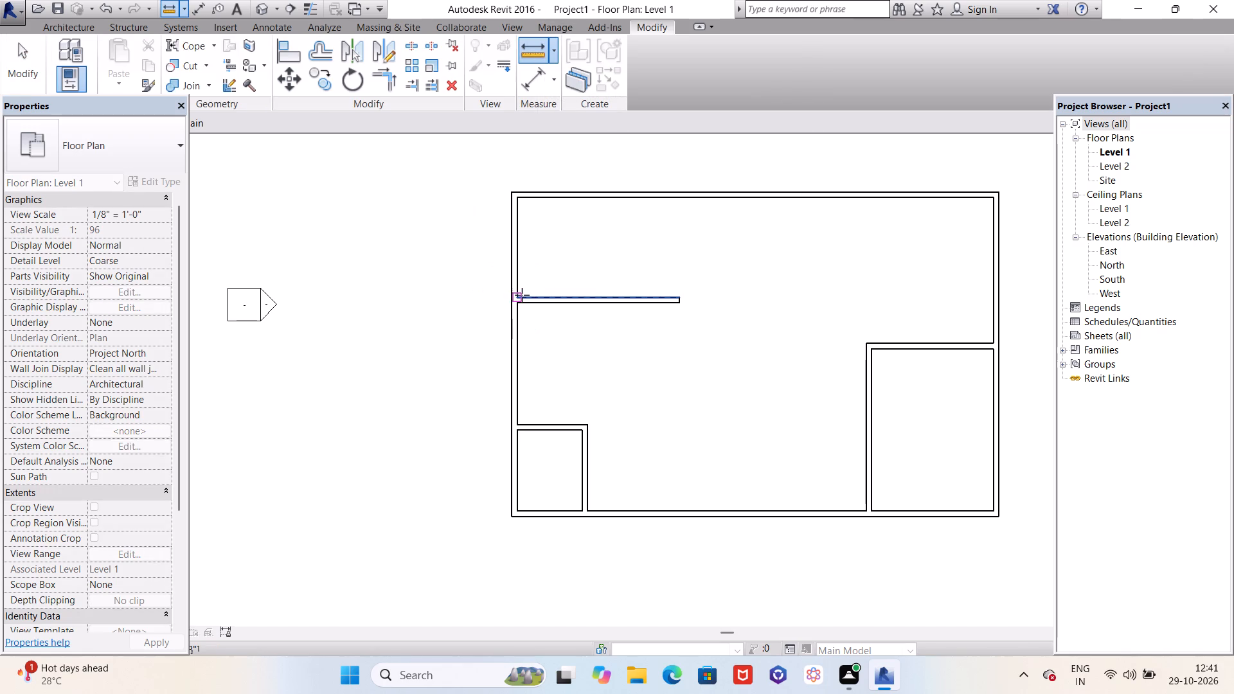
left_click(517, 298)
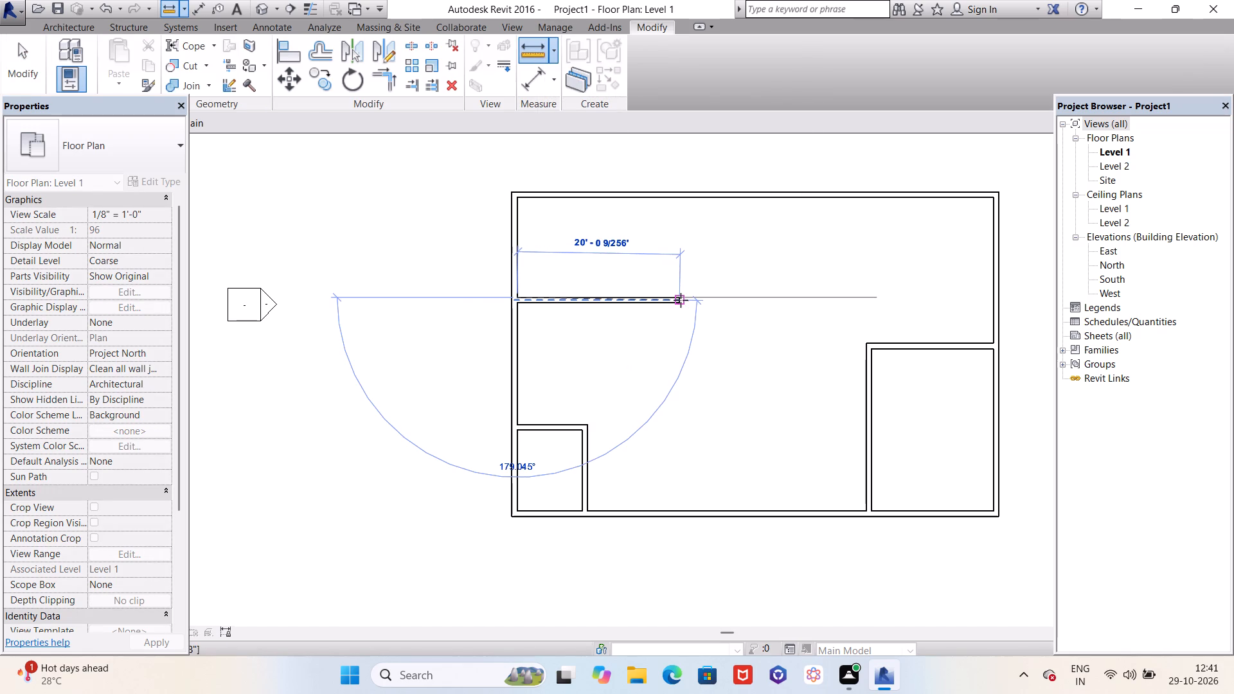
key("Escape")
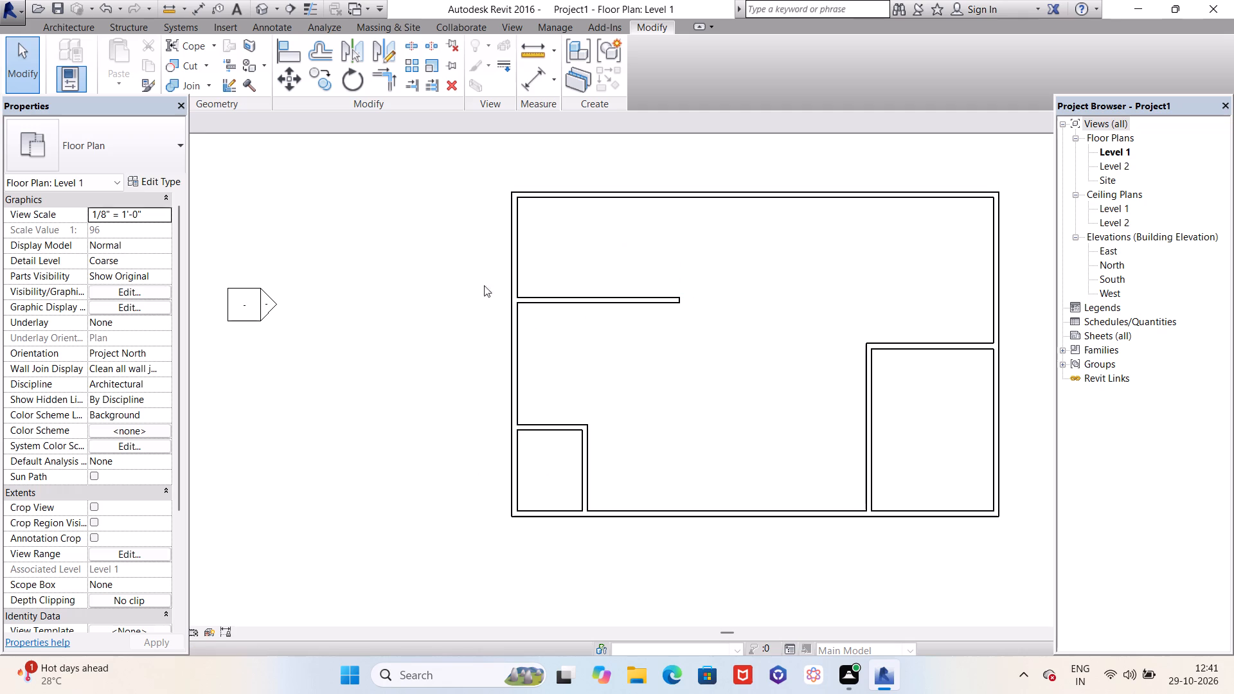
Draw a vertical Generic - 8" wall offset 20' from the west wall's interior face, spanning south from the new horizontal wall to the southwest room's north face.
left_click(49, 20)
left_click(53, 24)
left_click(64, 55)
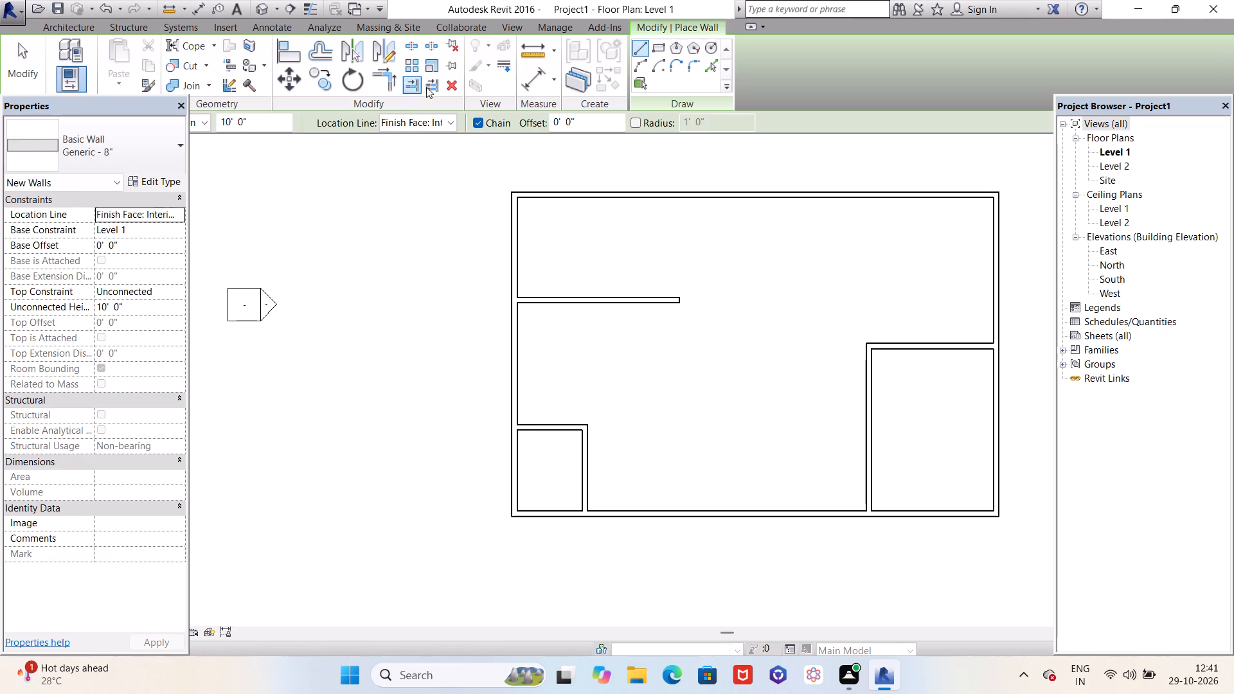
left_click_drag(595, 124, 551, 122)
type("20")
key("apostrophe")
key("Return")
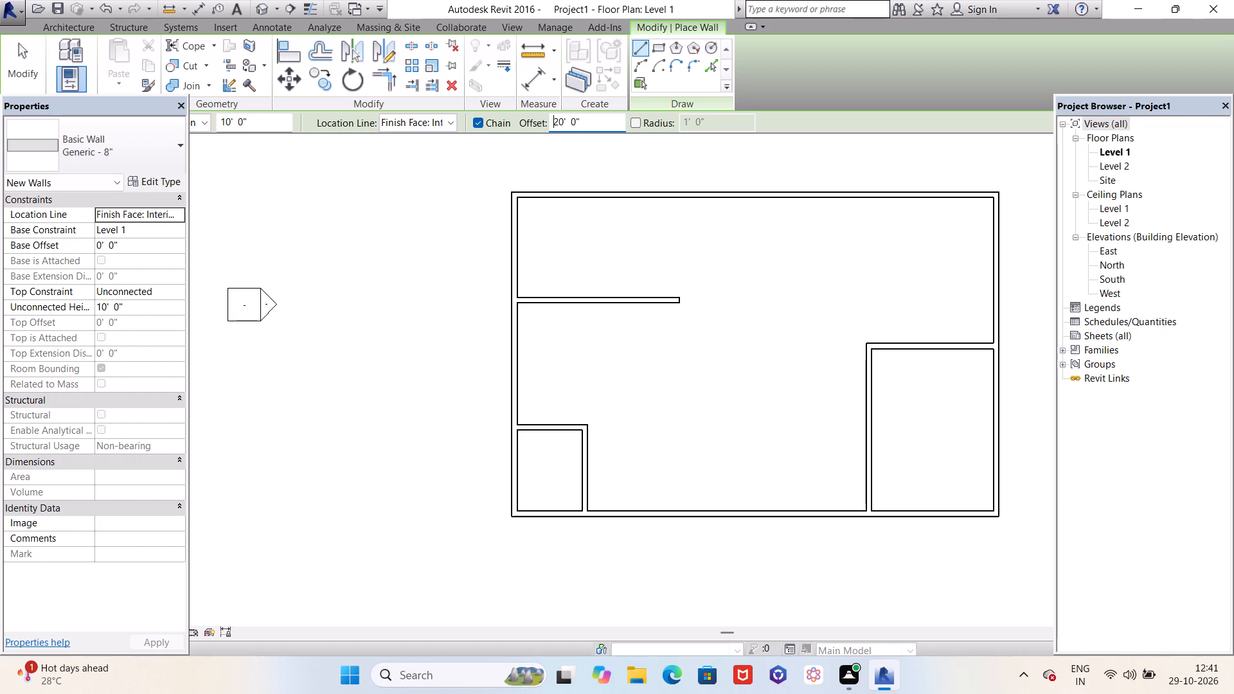
left_click(519, 305)
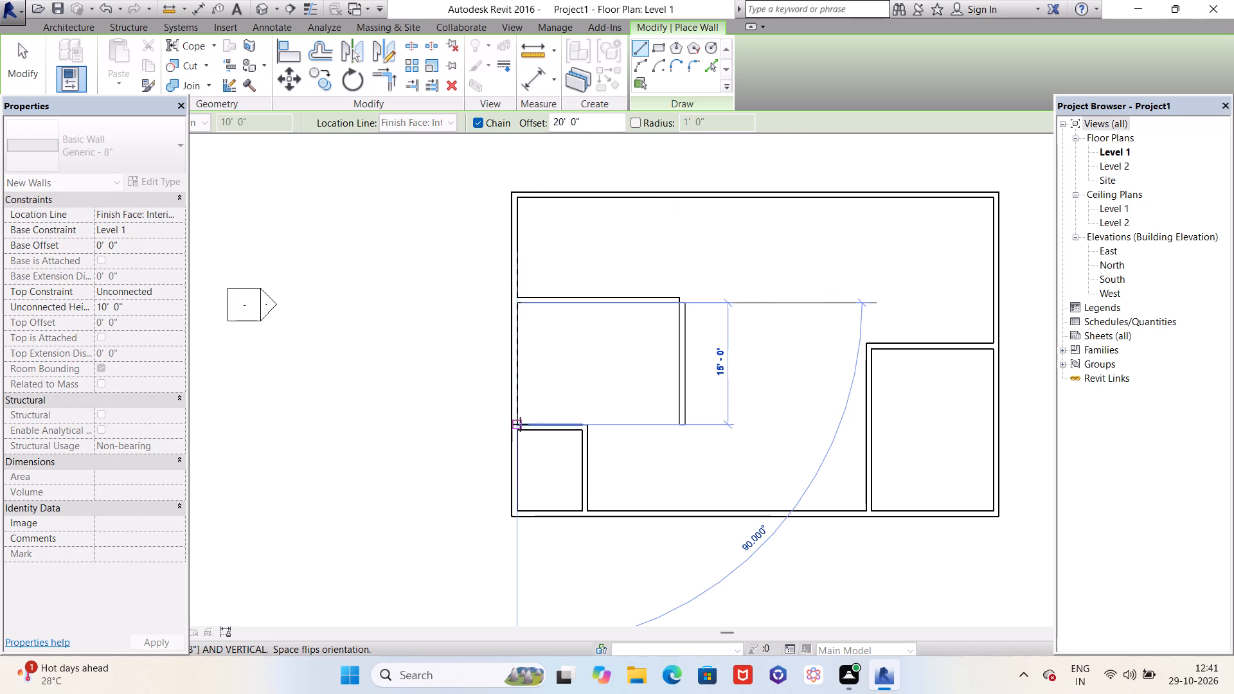
scroll(516, 422, "up", 4)
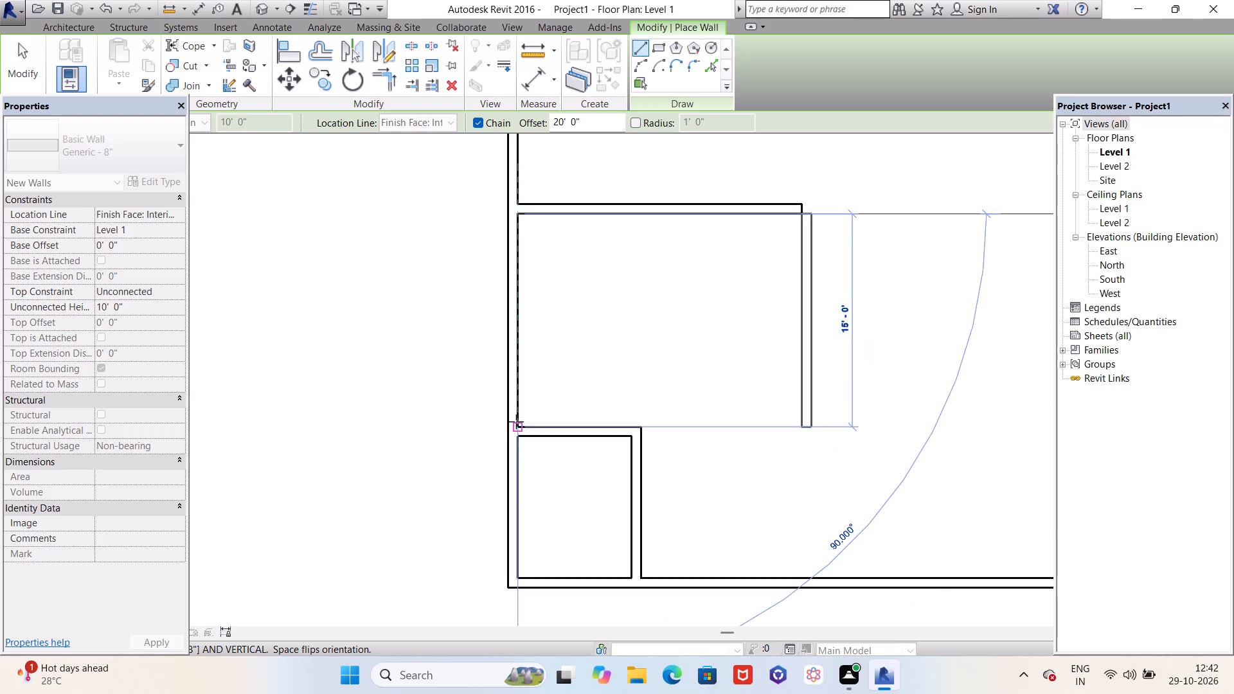
left_click(516, 428)
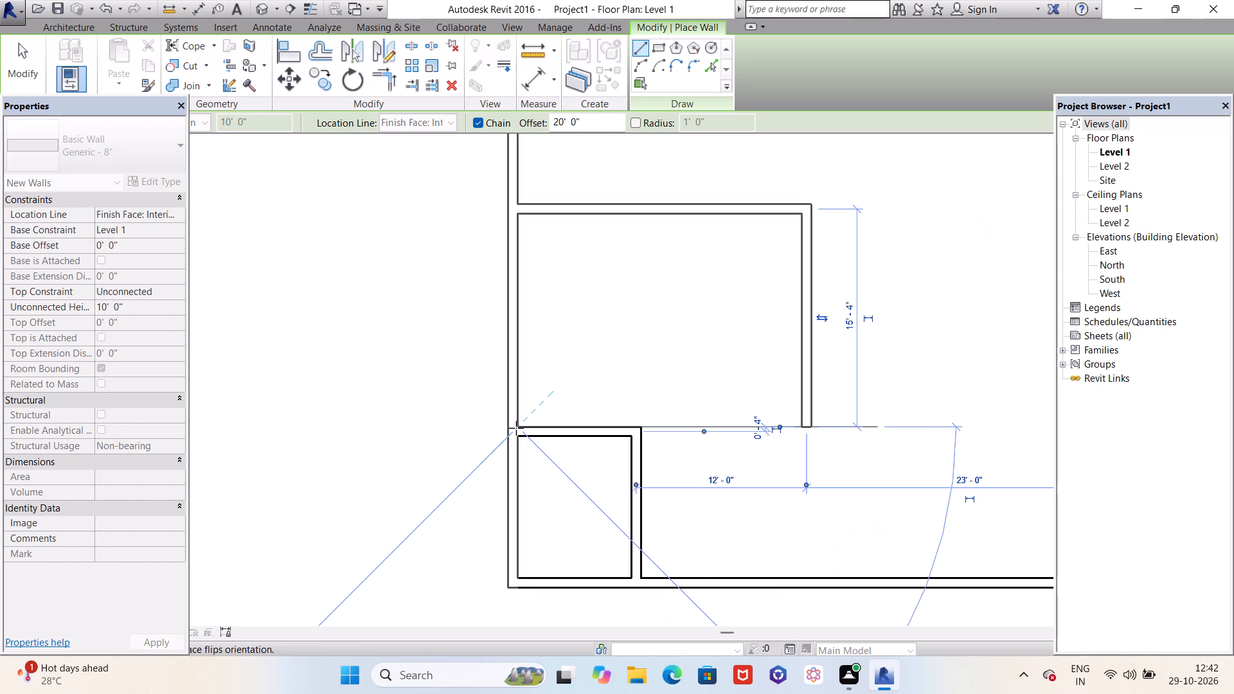
key("Escape")
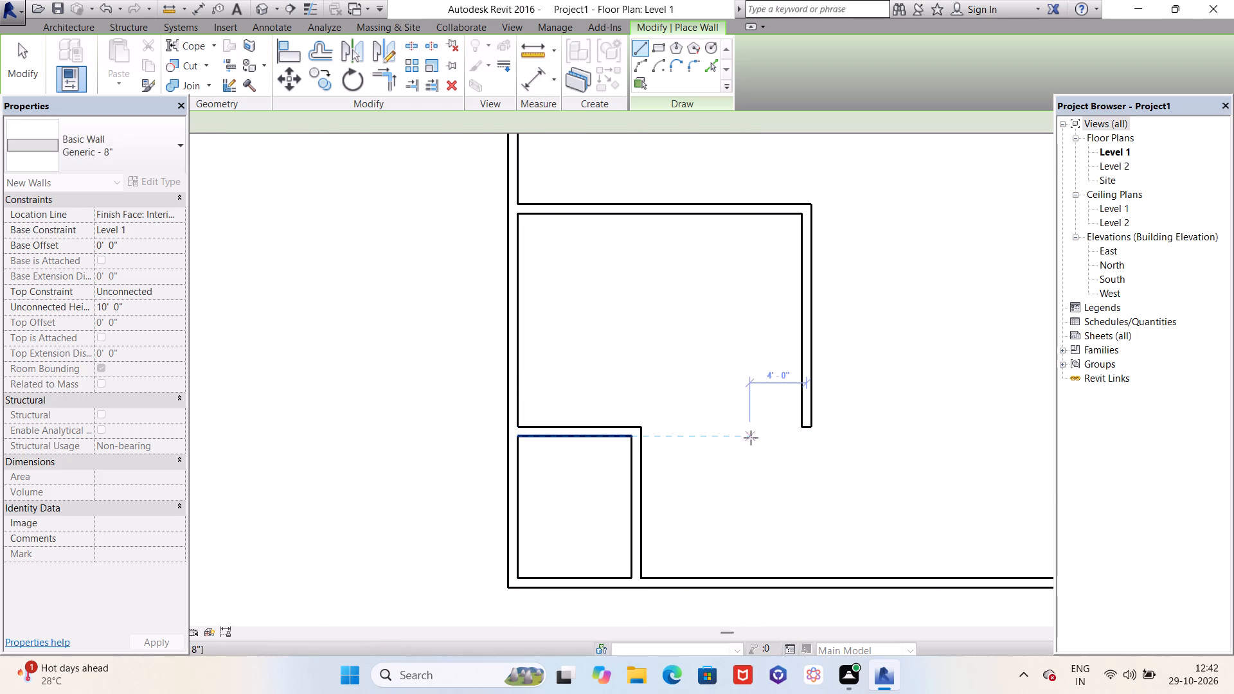
Trim/extend the southwest room's north wall and the new vertical wall to a corner, closing the middle west room.
scroll(770, 434, "down", 3)
key("Escape")
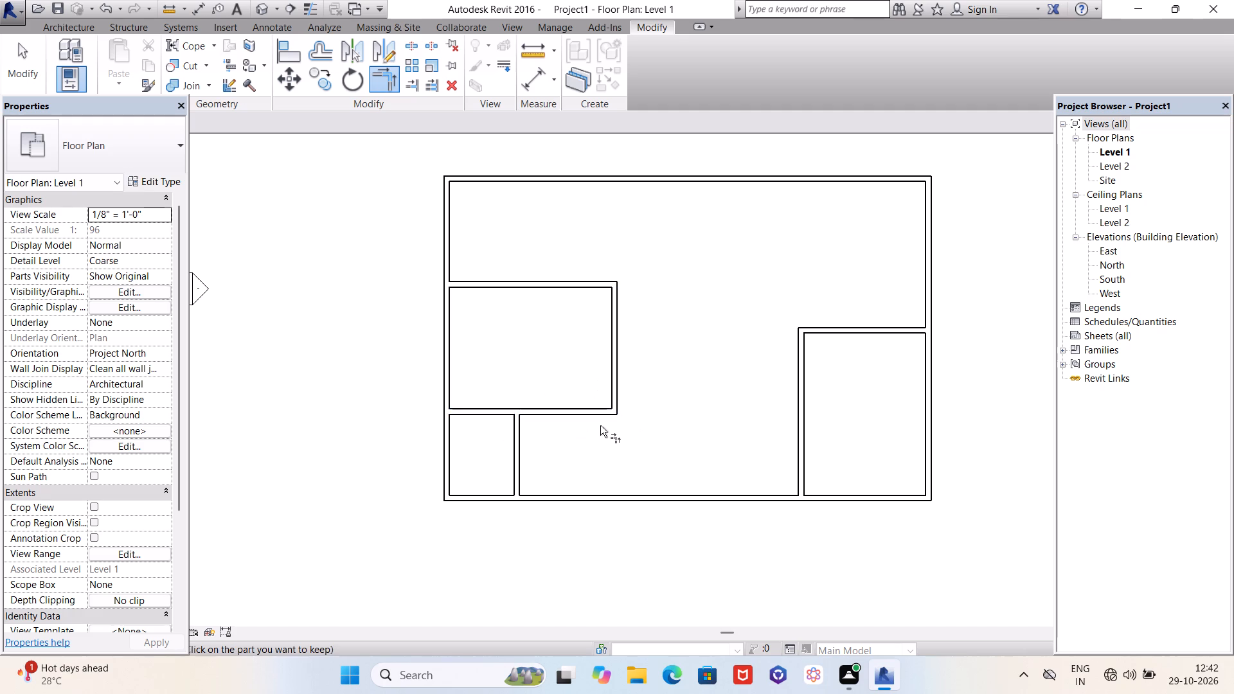
key("Escape")
Shift the temporary dimension's witness lines to the middle west room's interior faces and move its north wall to a 12' 5" clear depth.
scroll(721, 483, "down", 3)
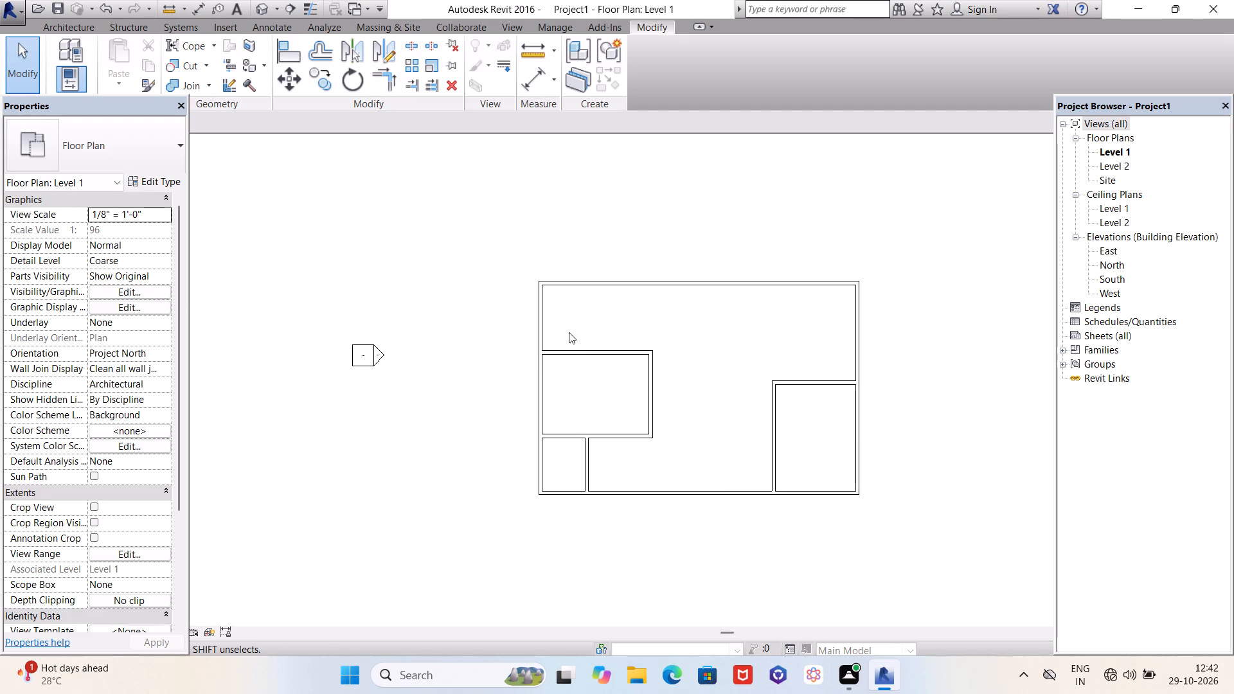
scroll(554, 295, "up", 1)
scroll(666, 374, "up", 2)
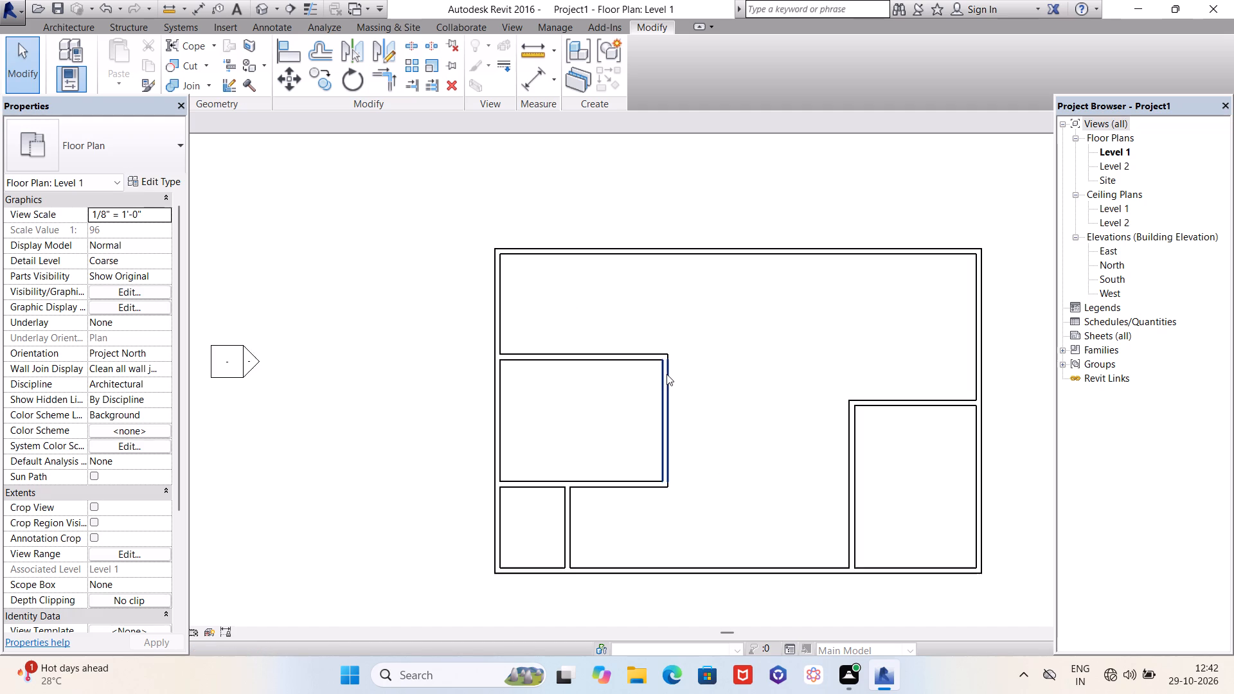
scroll(666, 374, "up", 1)
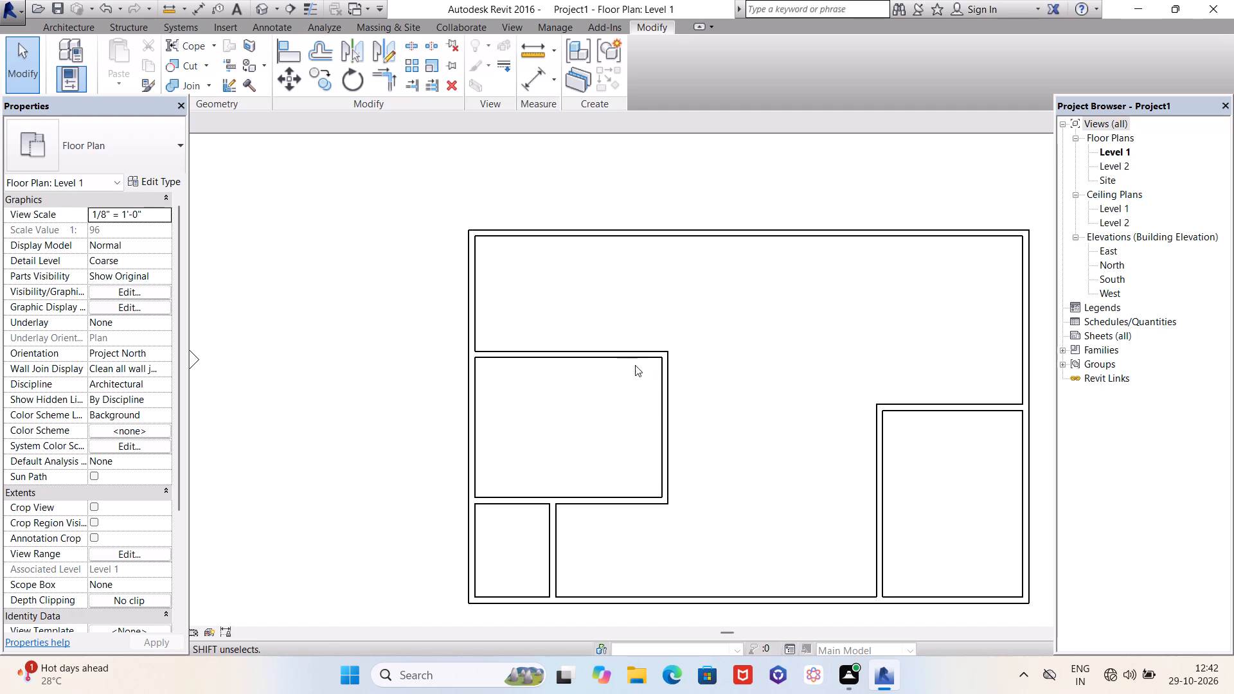
left_click(668, 399)
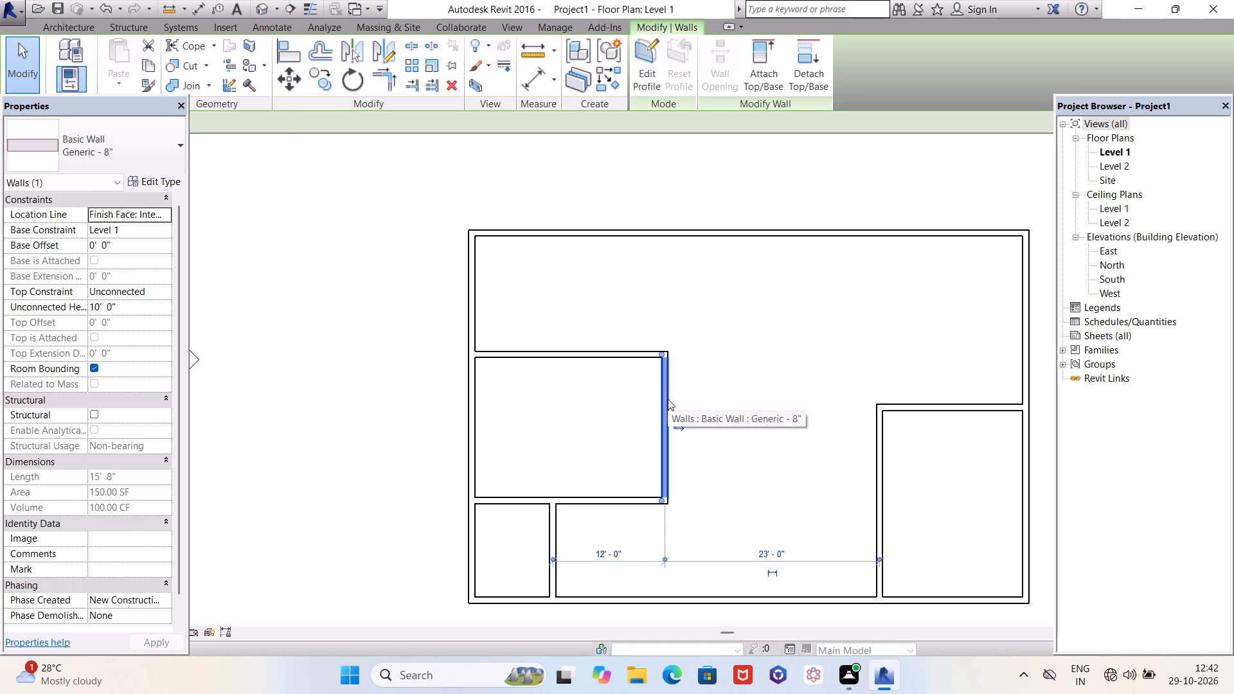
left_click(611, 356)
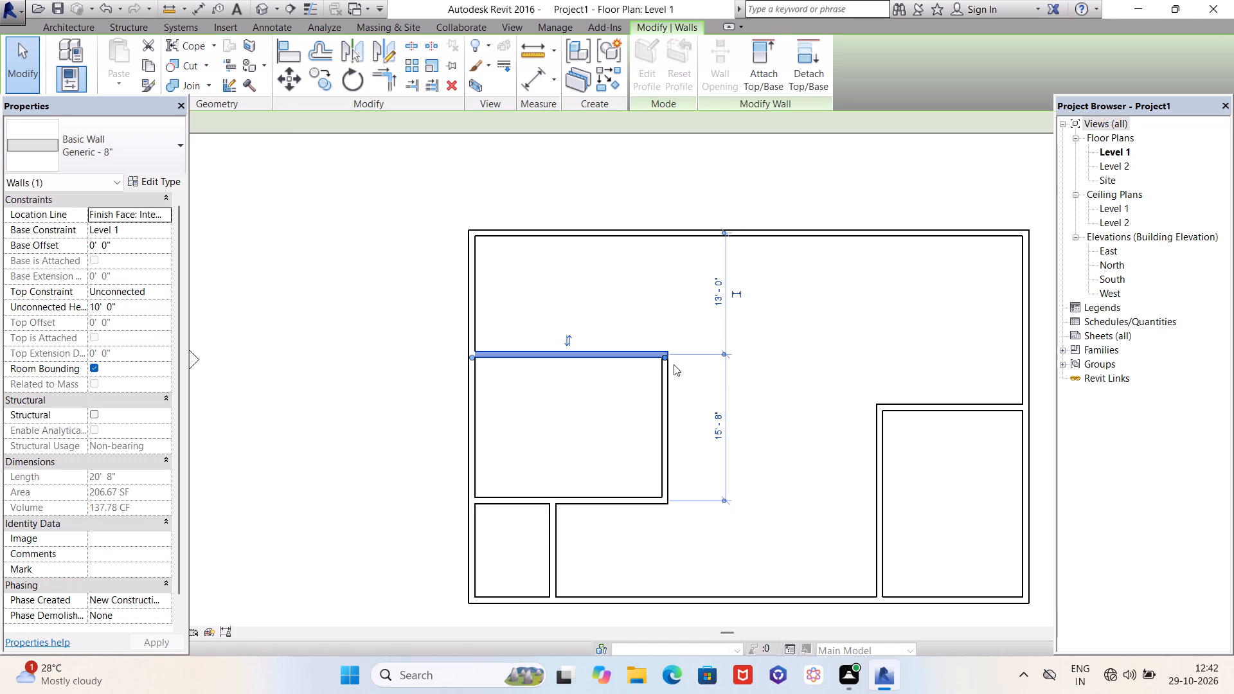
left_click(719, 429)
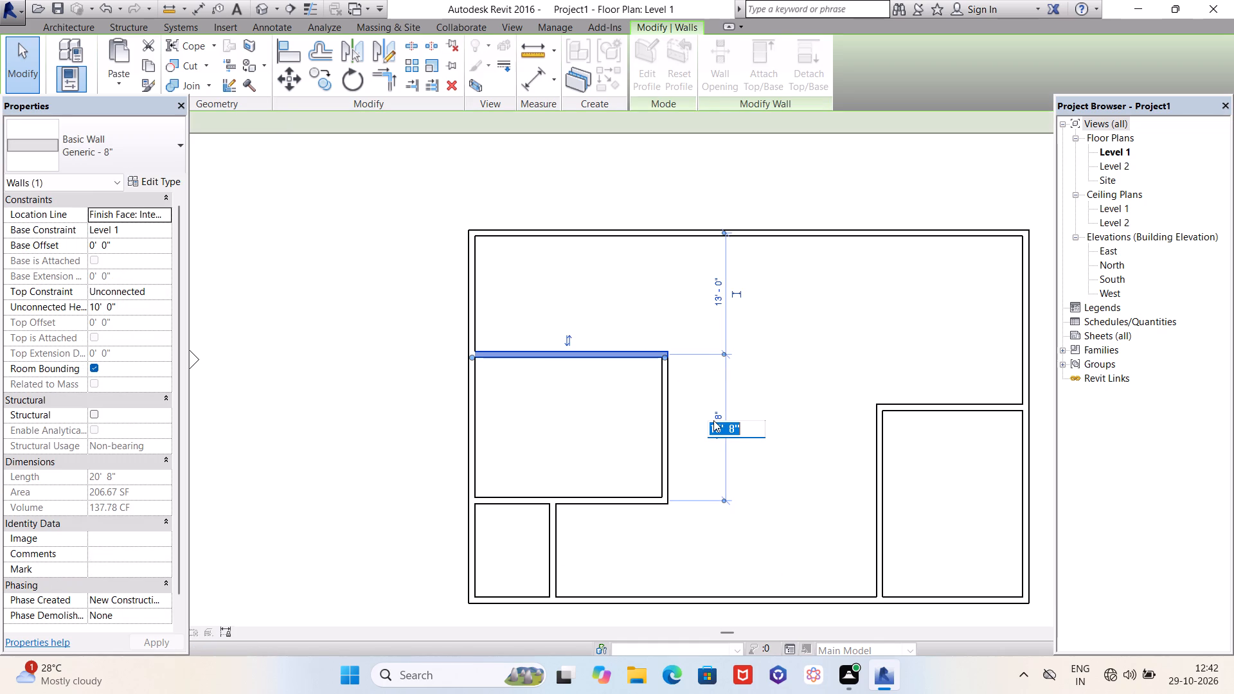
key("Escape")
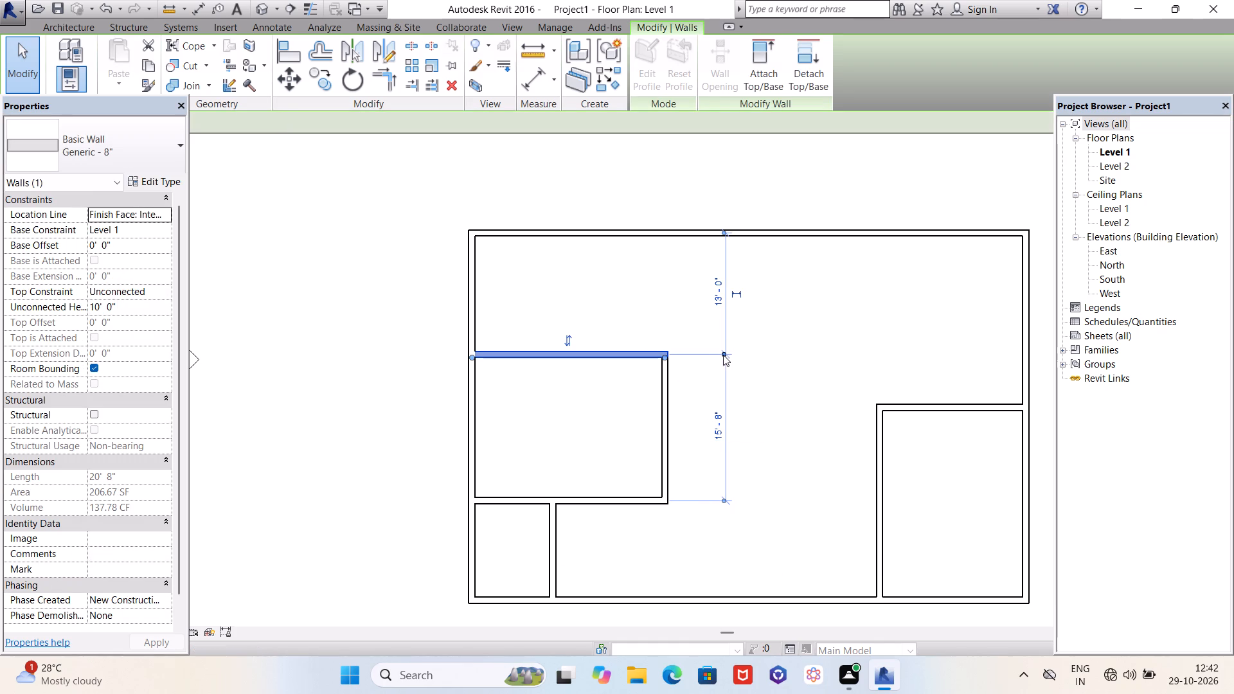
left_click(723, 353)
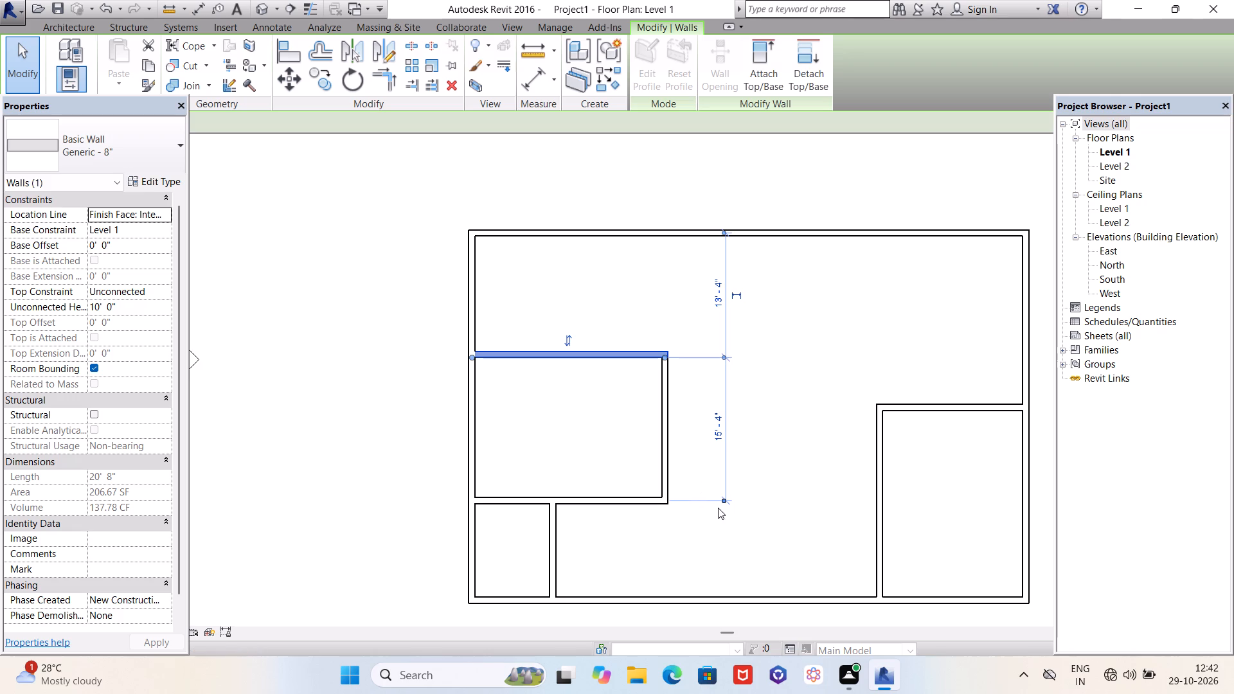
left_click(723, 501)
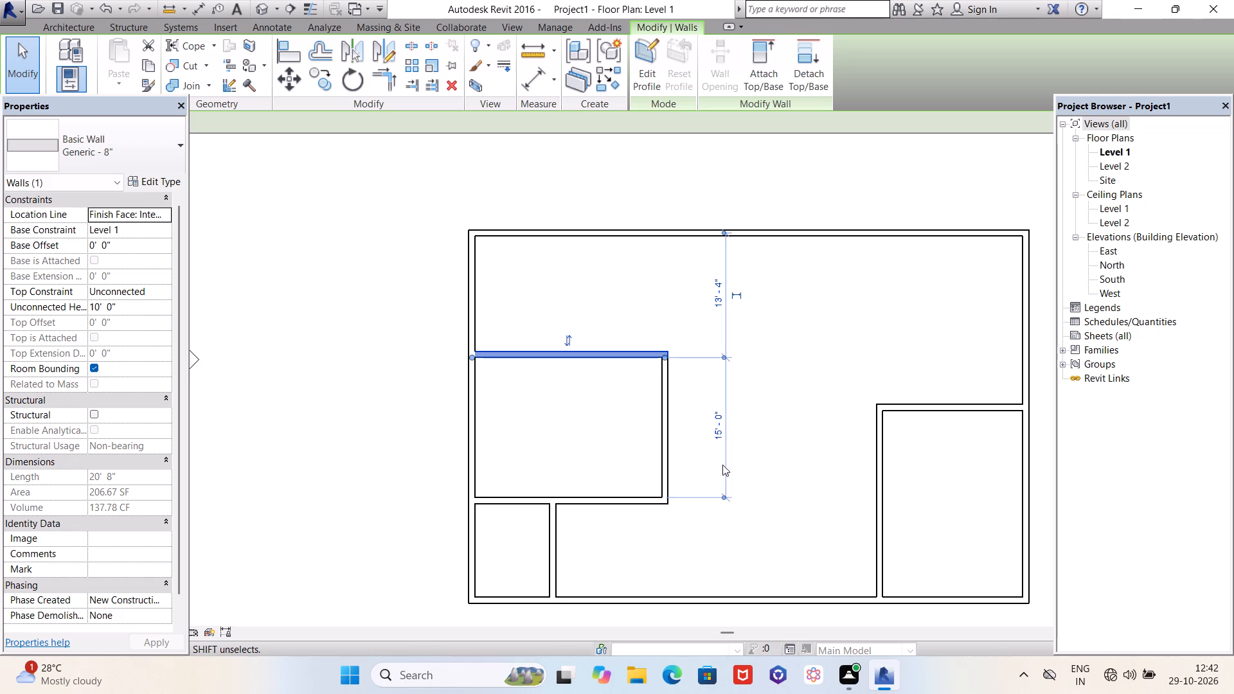
left_click(722, 438)
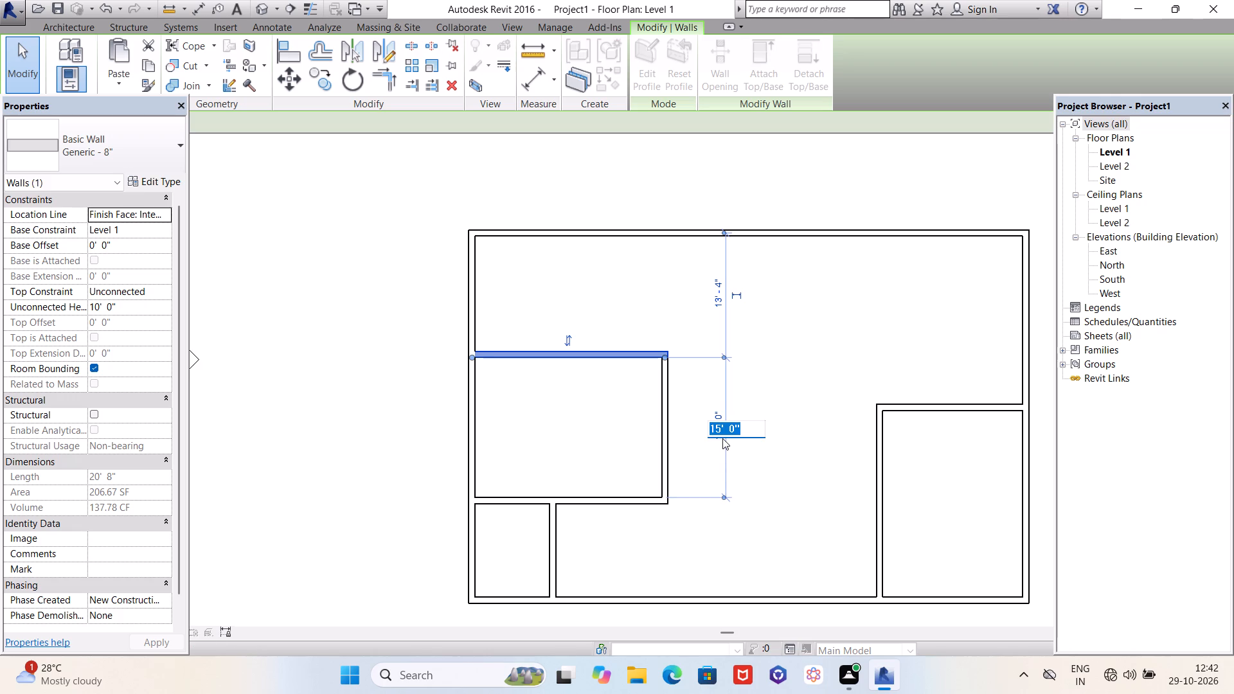
type("12")
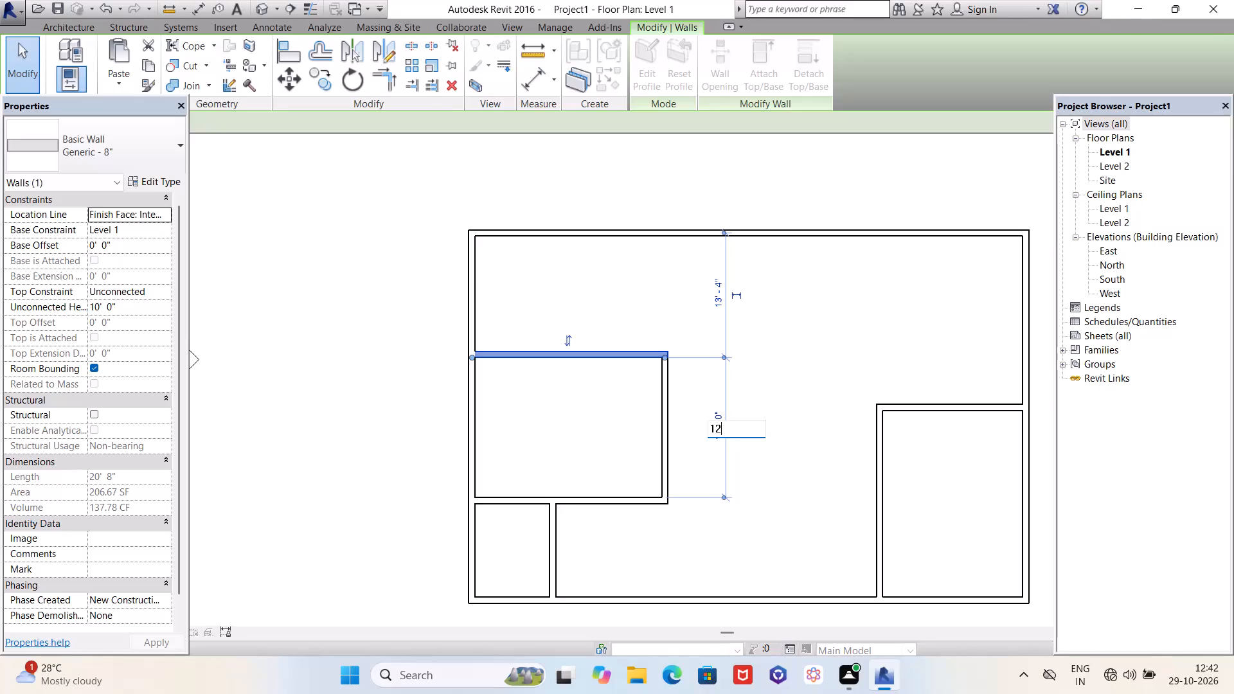
type("'5\"")
key("Return")
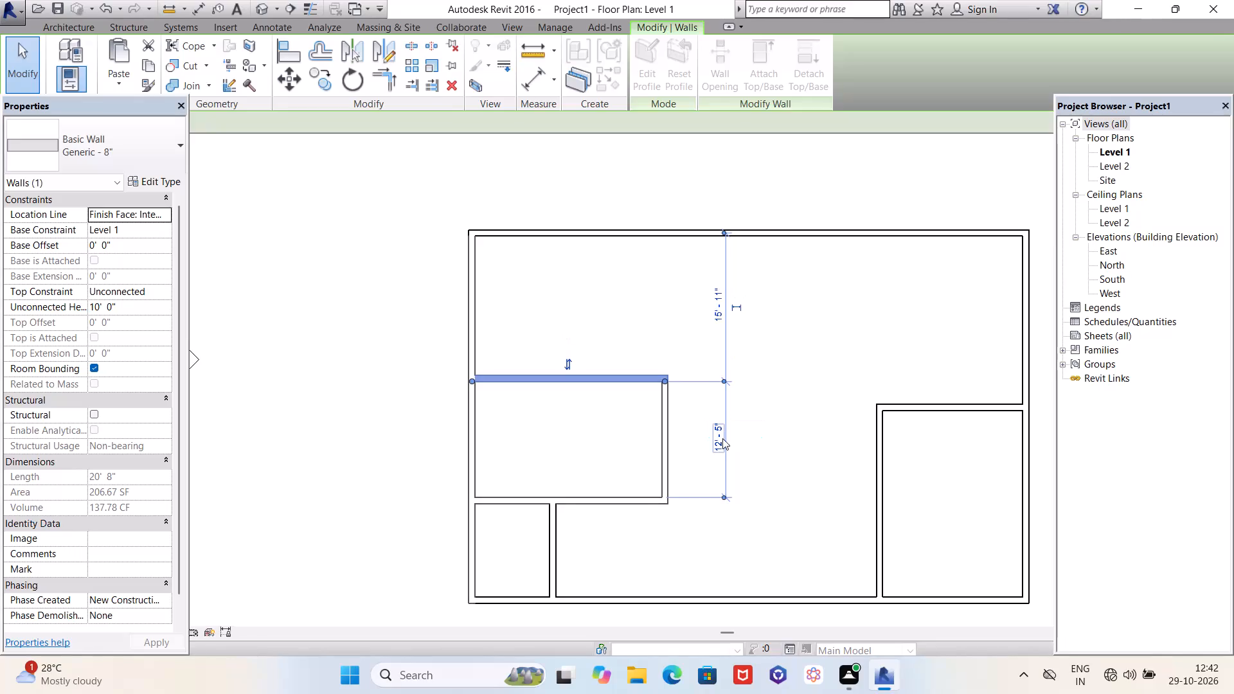
key("Escape")
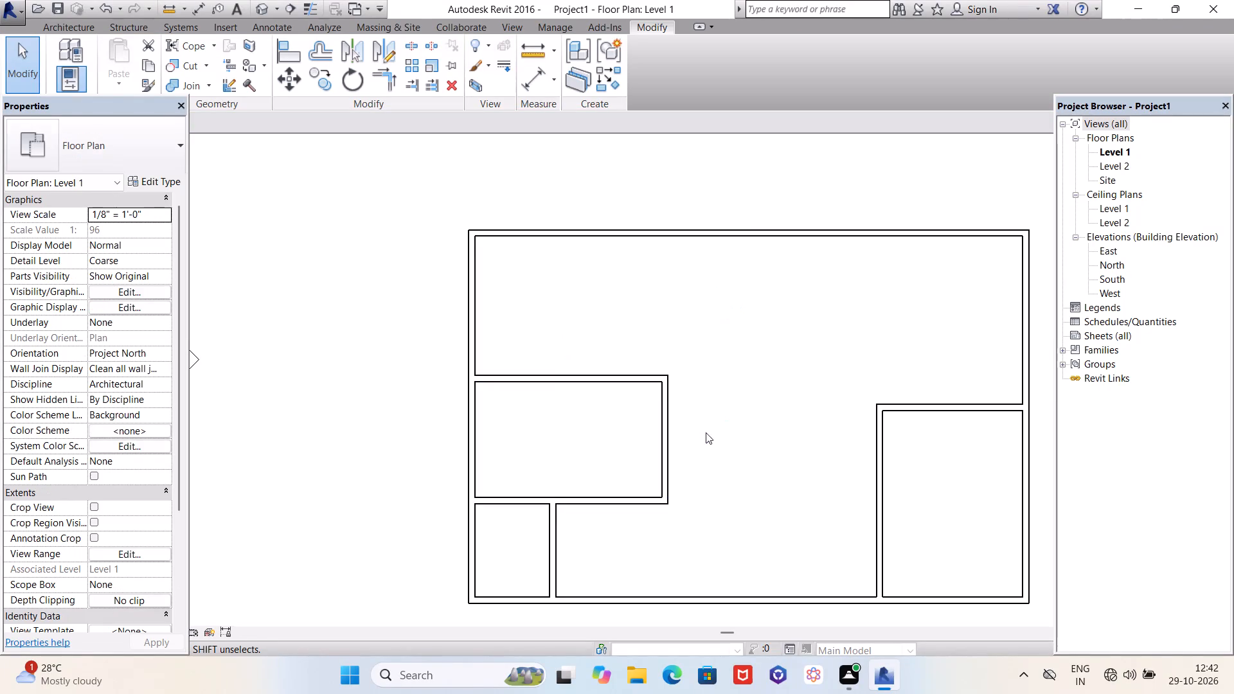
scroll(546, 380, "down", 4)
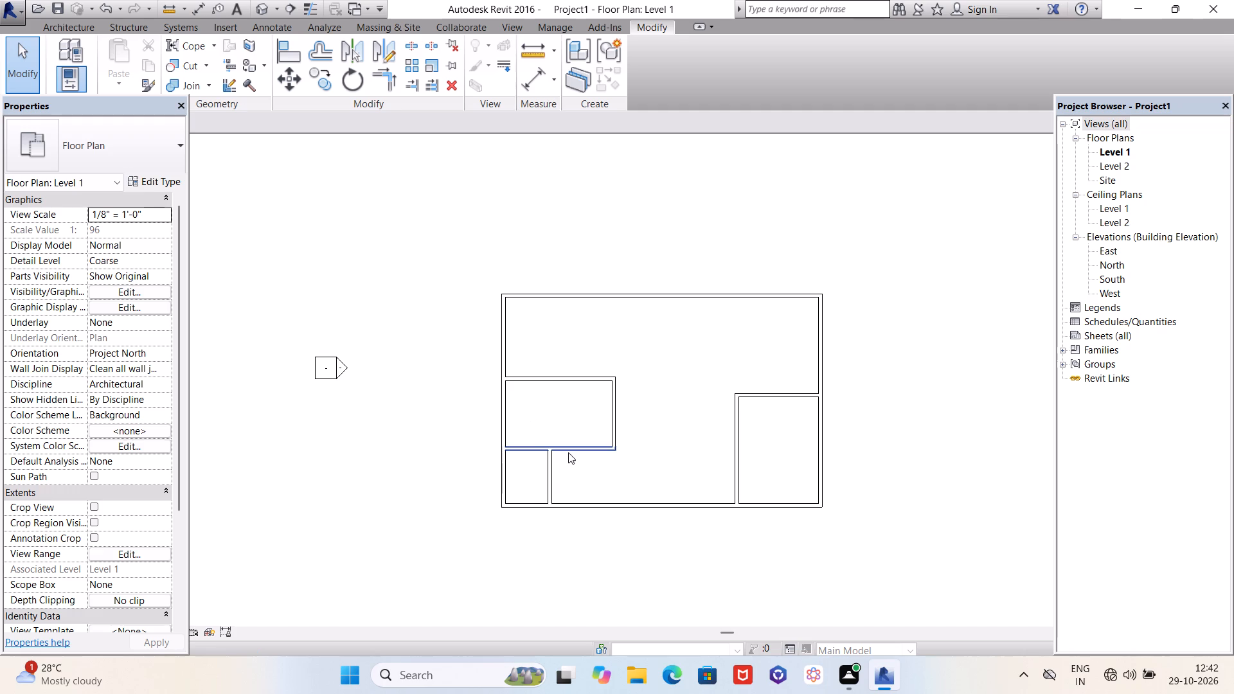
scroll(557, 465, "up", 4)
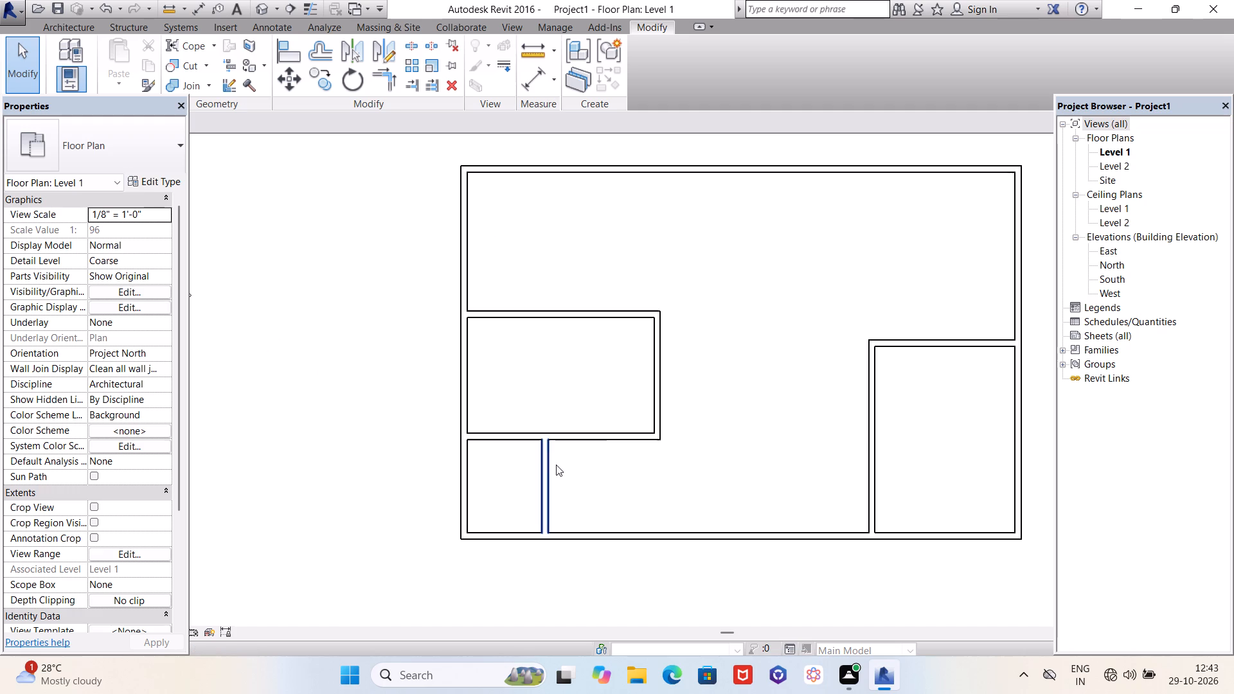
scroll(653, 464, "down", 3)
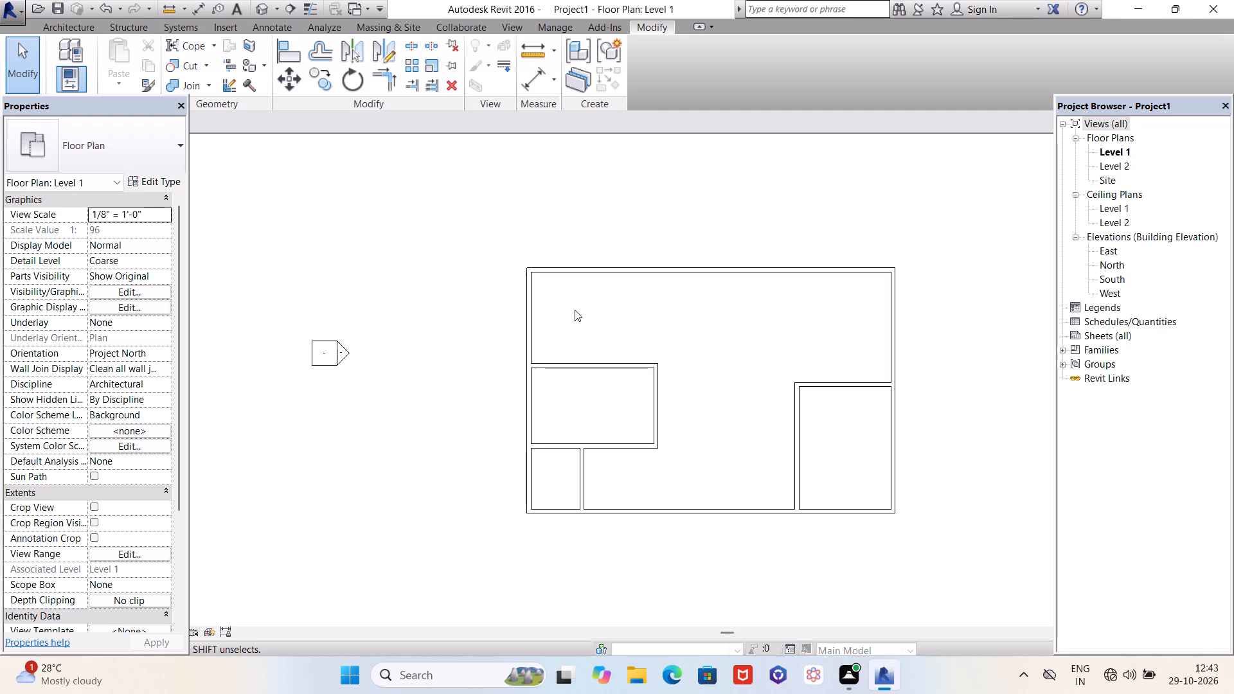
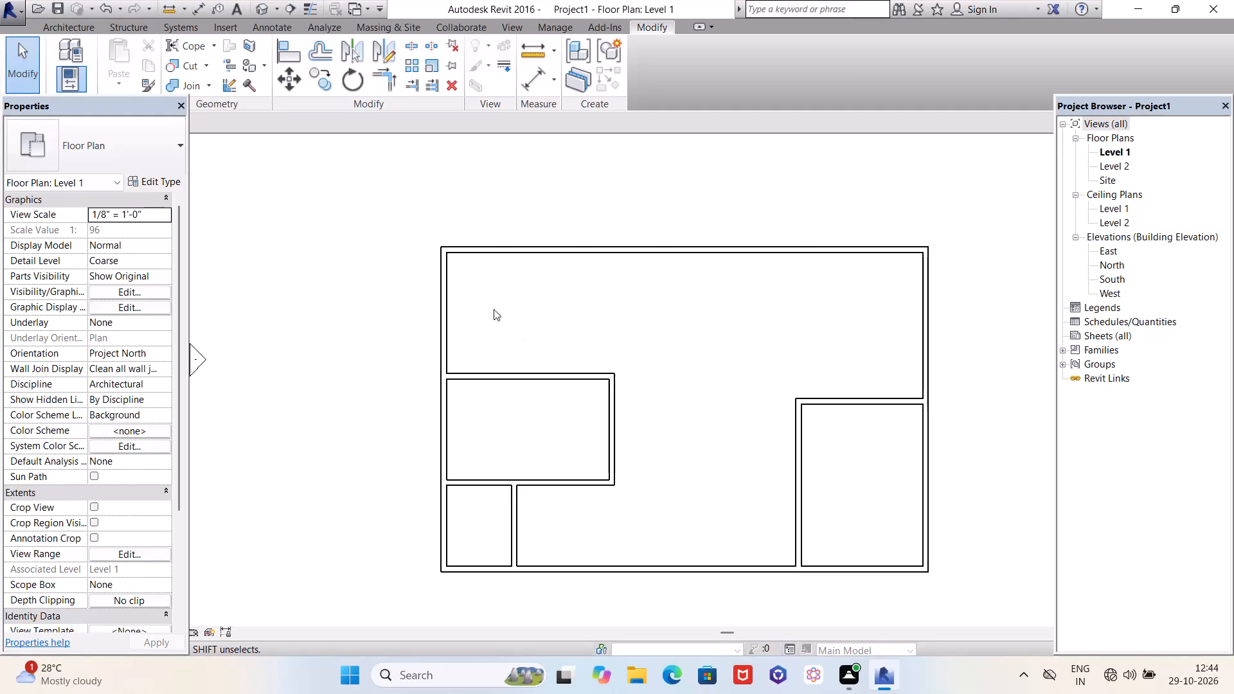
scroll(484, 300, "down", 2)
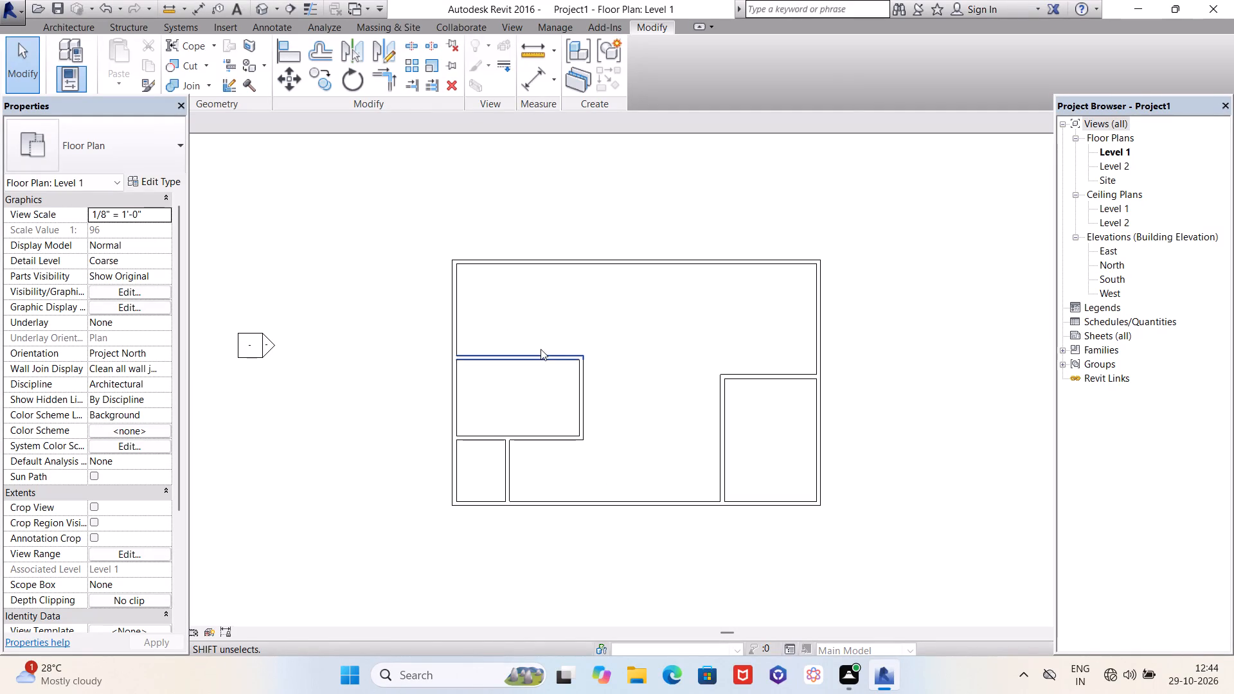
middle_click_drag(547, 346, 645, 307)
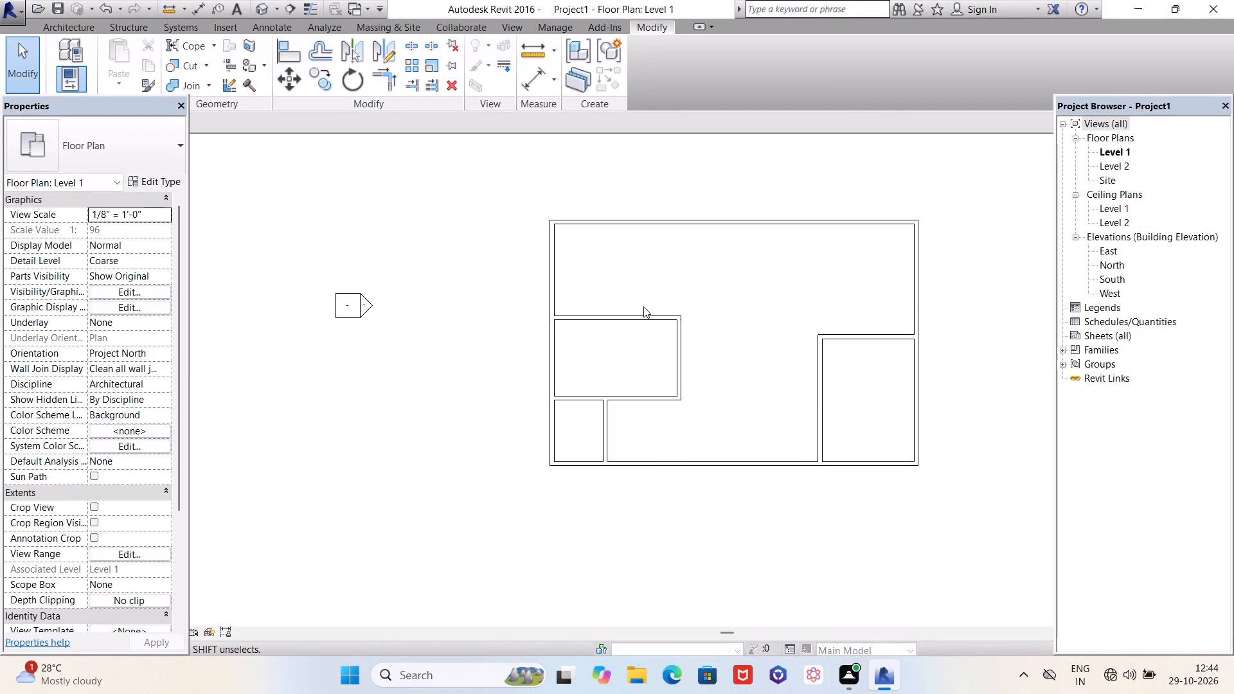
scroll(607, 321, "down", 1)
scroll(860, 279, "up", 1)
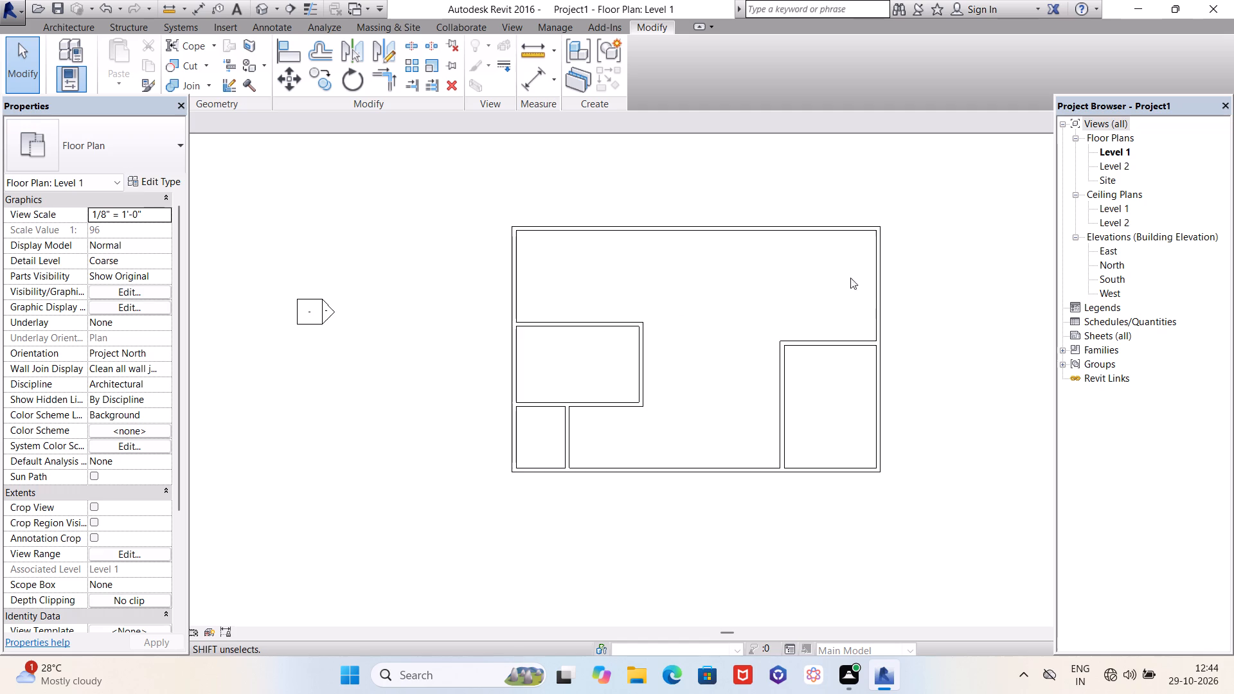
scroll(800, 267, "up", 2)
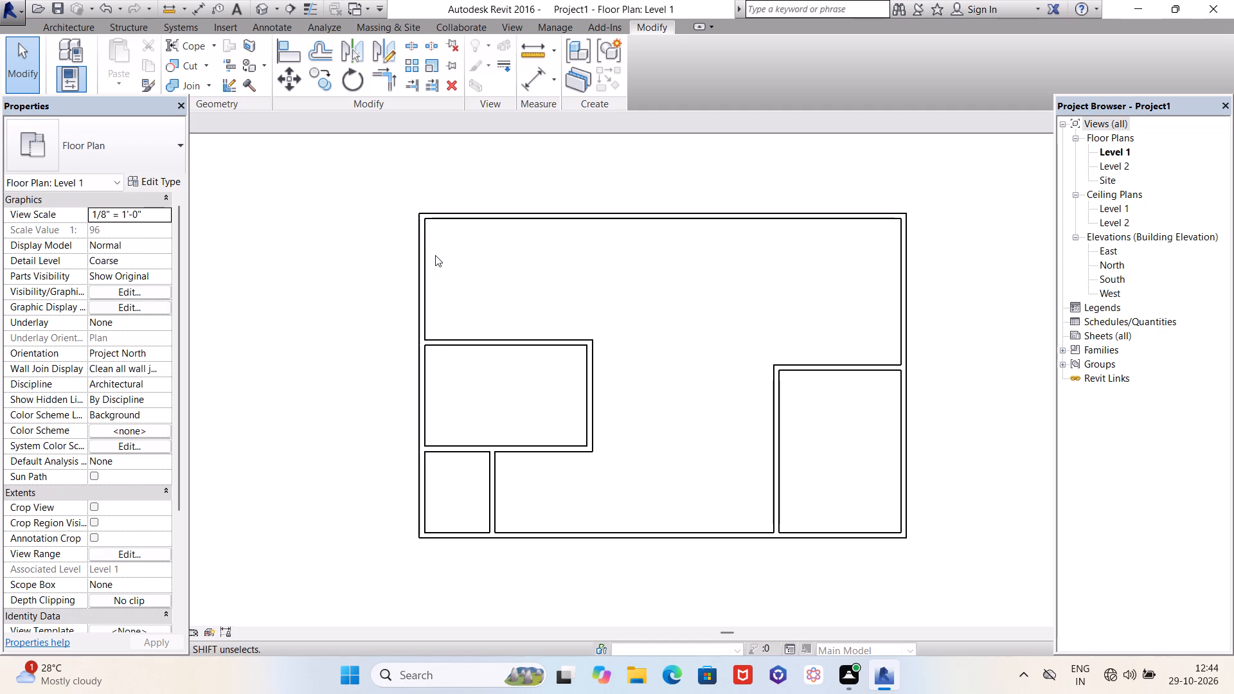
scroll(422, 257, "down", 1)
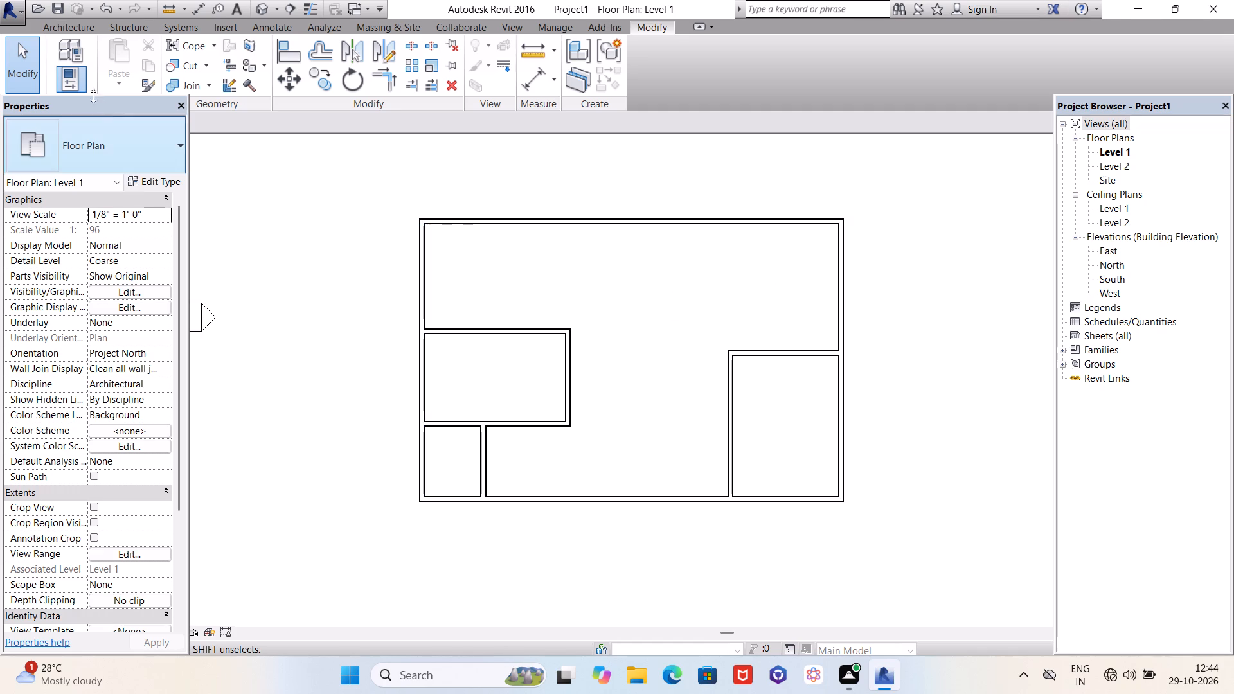
Start the Door command and browse the US Imperial library's Residential and Hardware door folders for a suitable family to load.
left_click(53, 27)
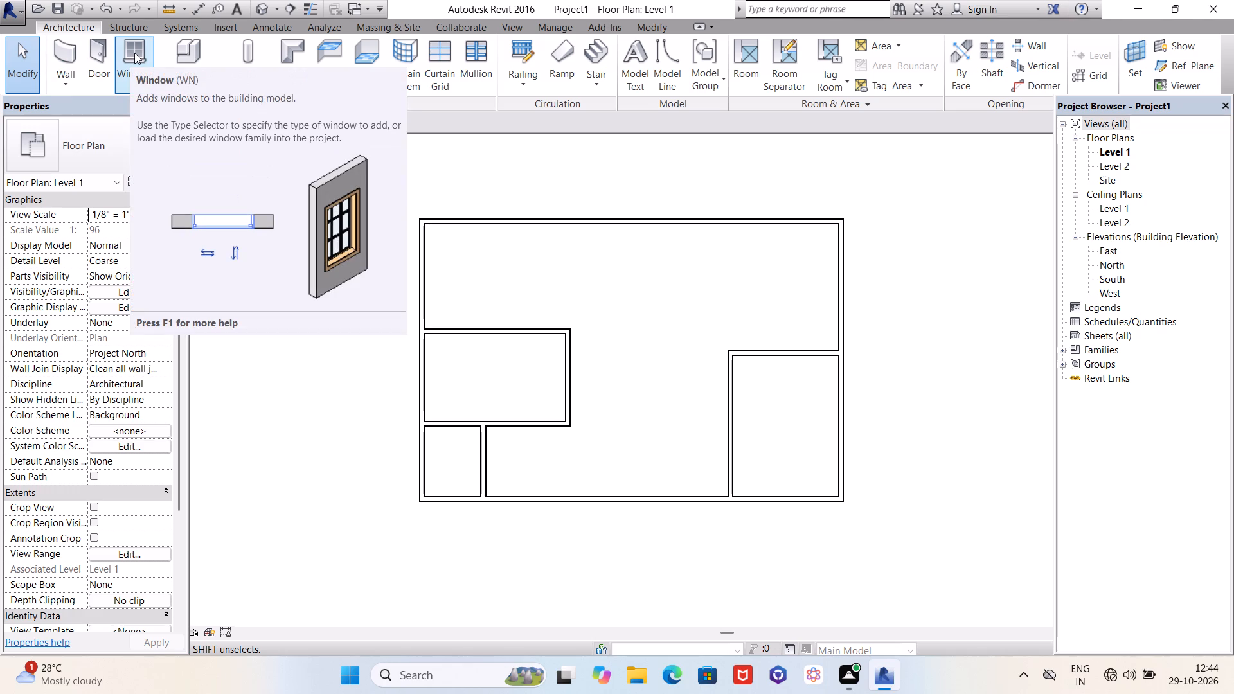
left_click(100, 49)
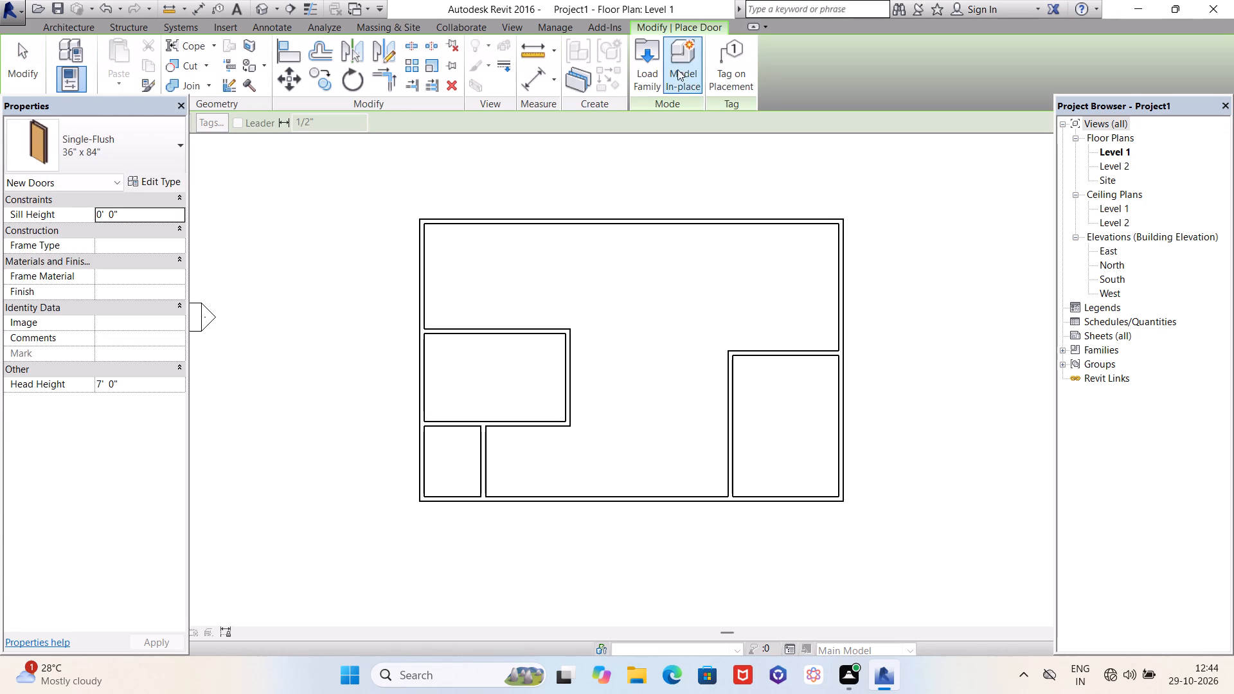
left_click(648, 62)
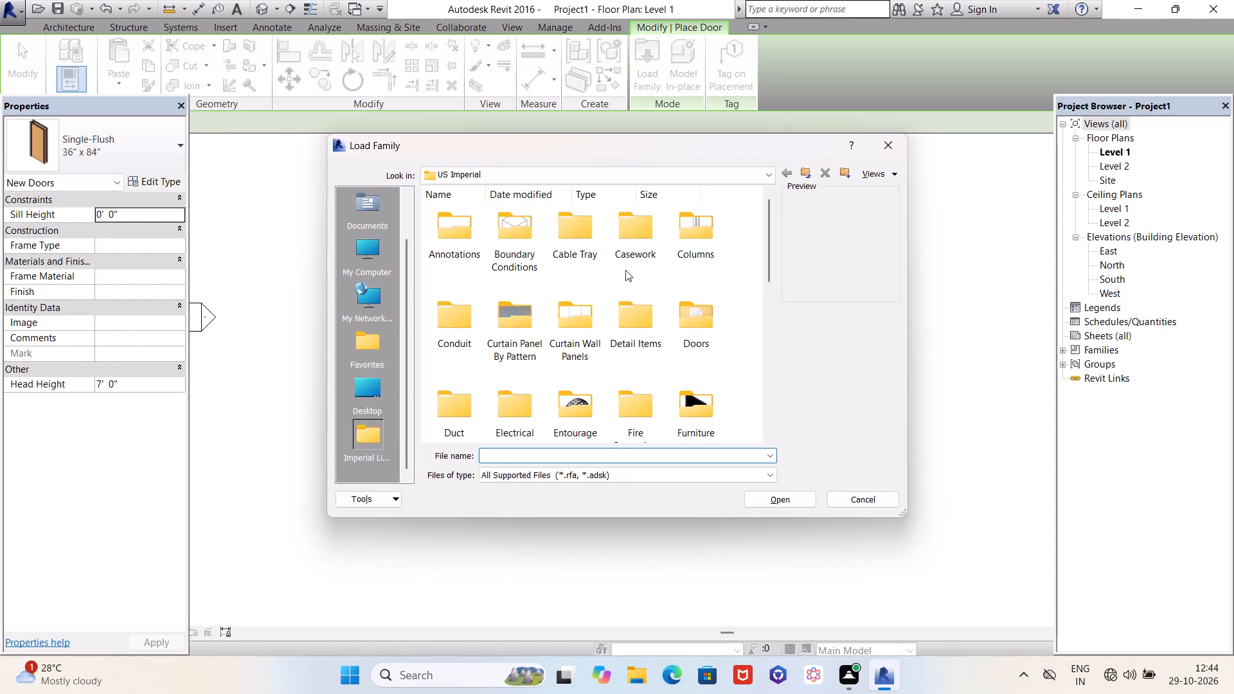
scroll(633, 312, "down", 6)
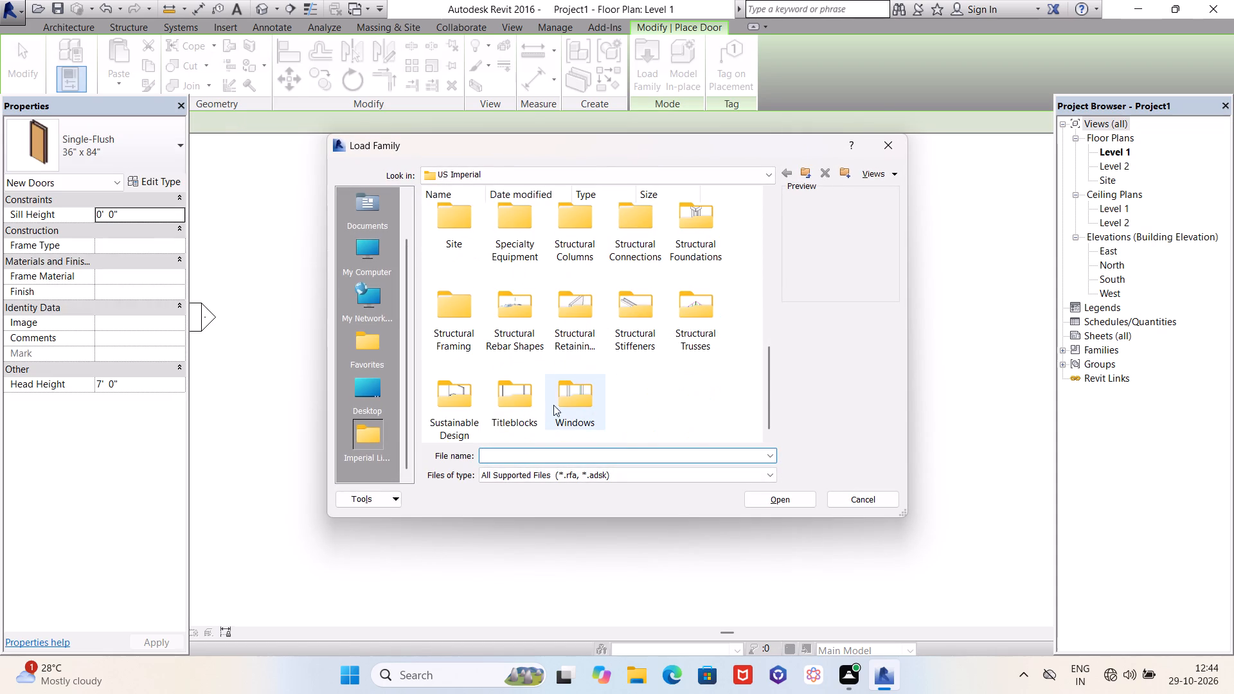
scroll(564, 387, "up", 3)
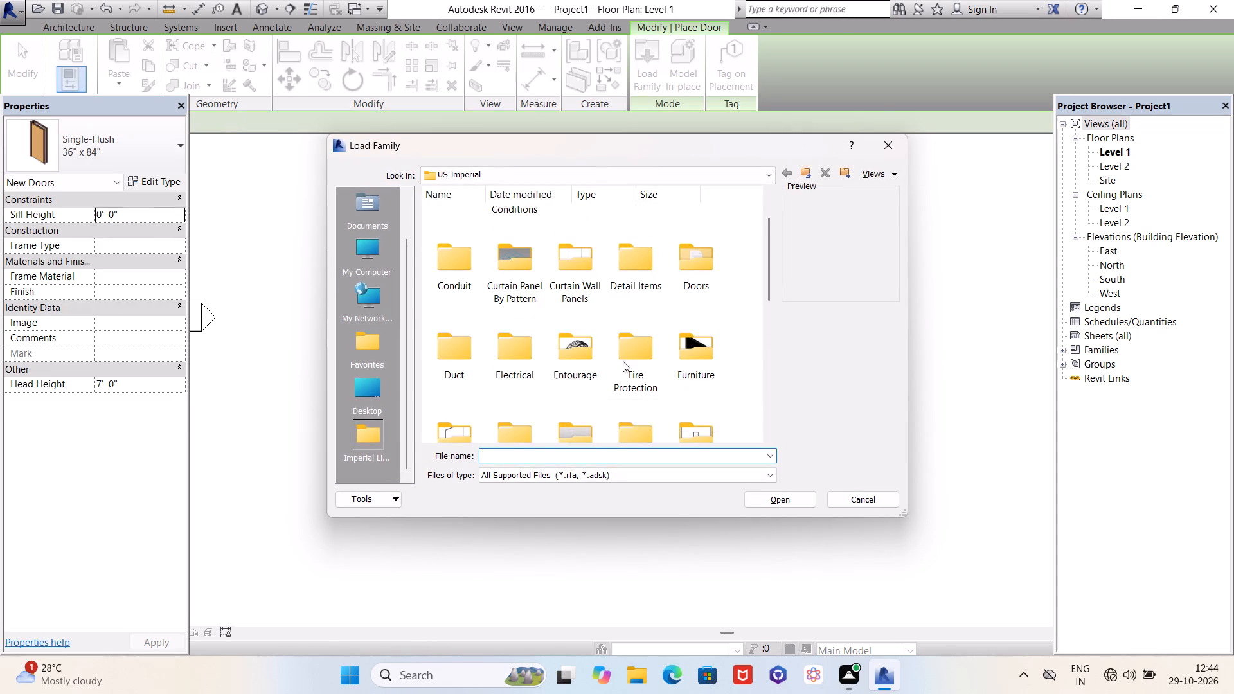
double_click(692, 263)
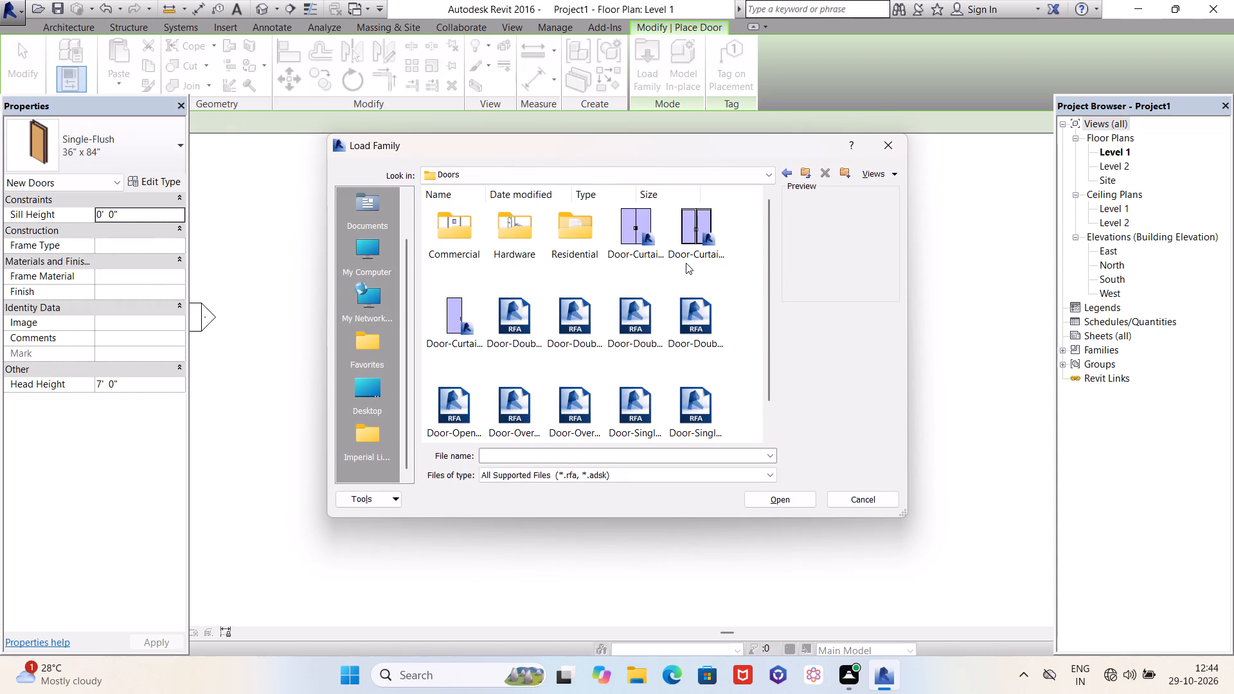
double_click(584, 233)
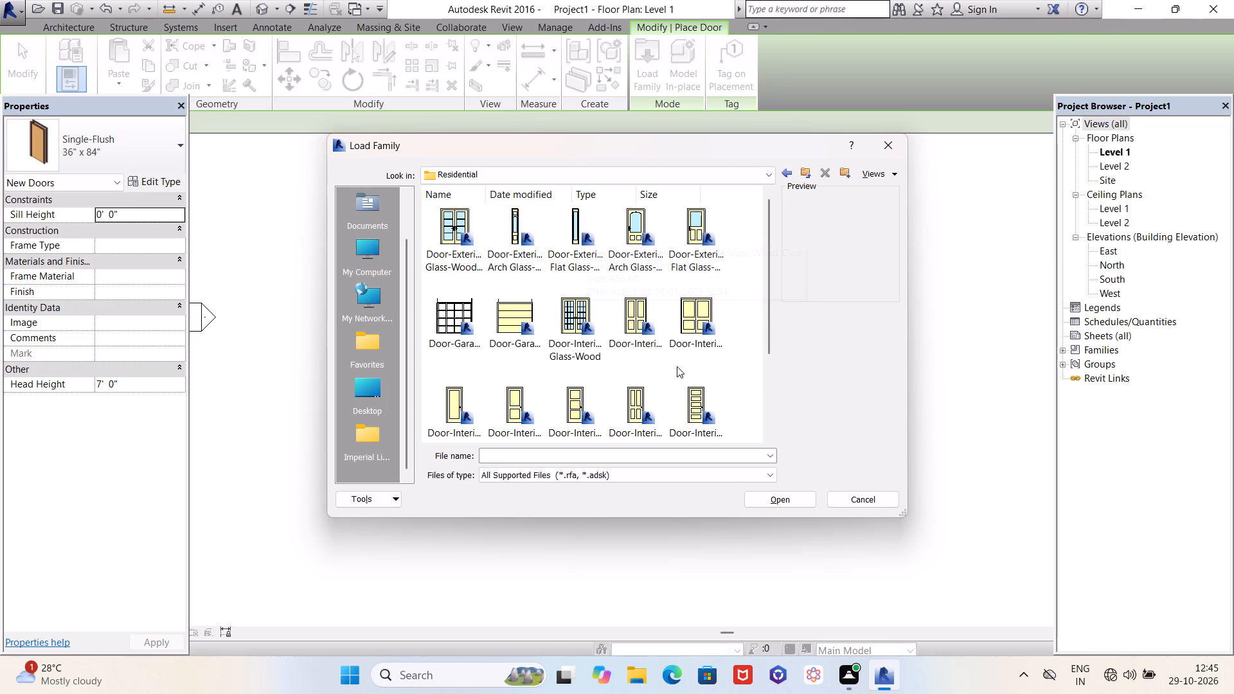
scroll(677, 366, "down", 1)
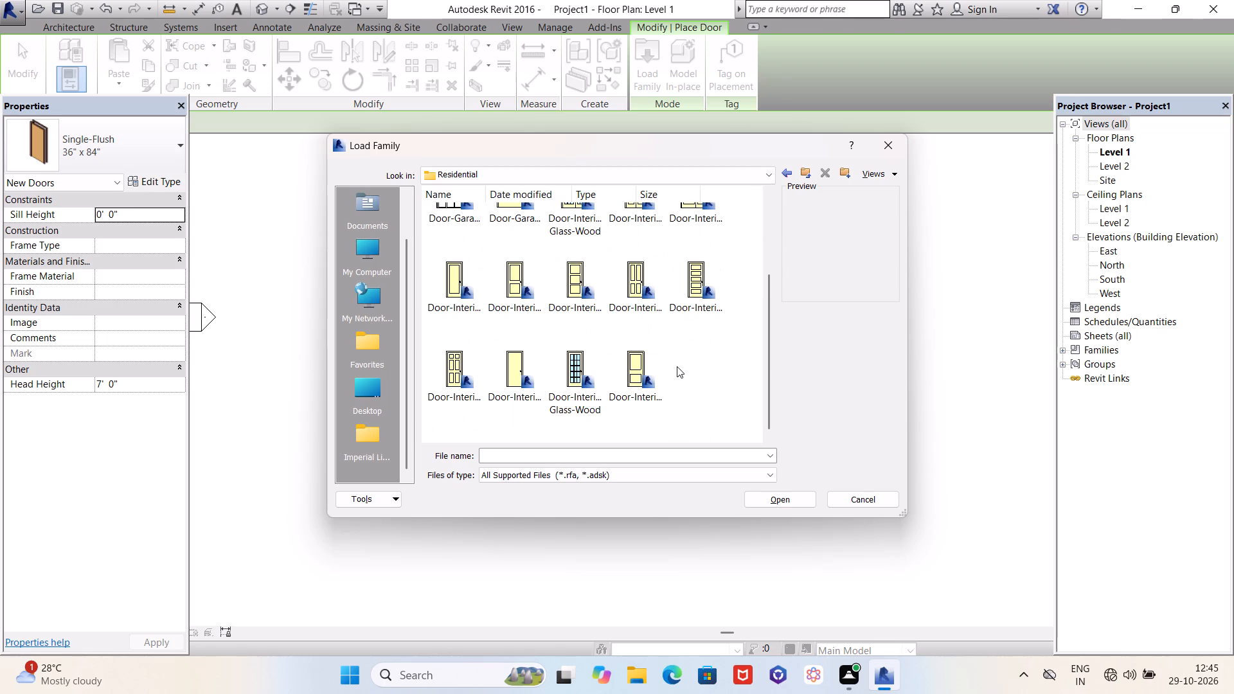
scroll(537, 354, "up", 2)
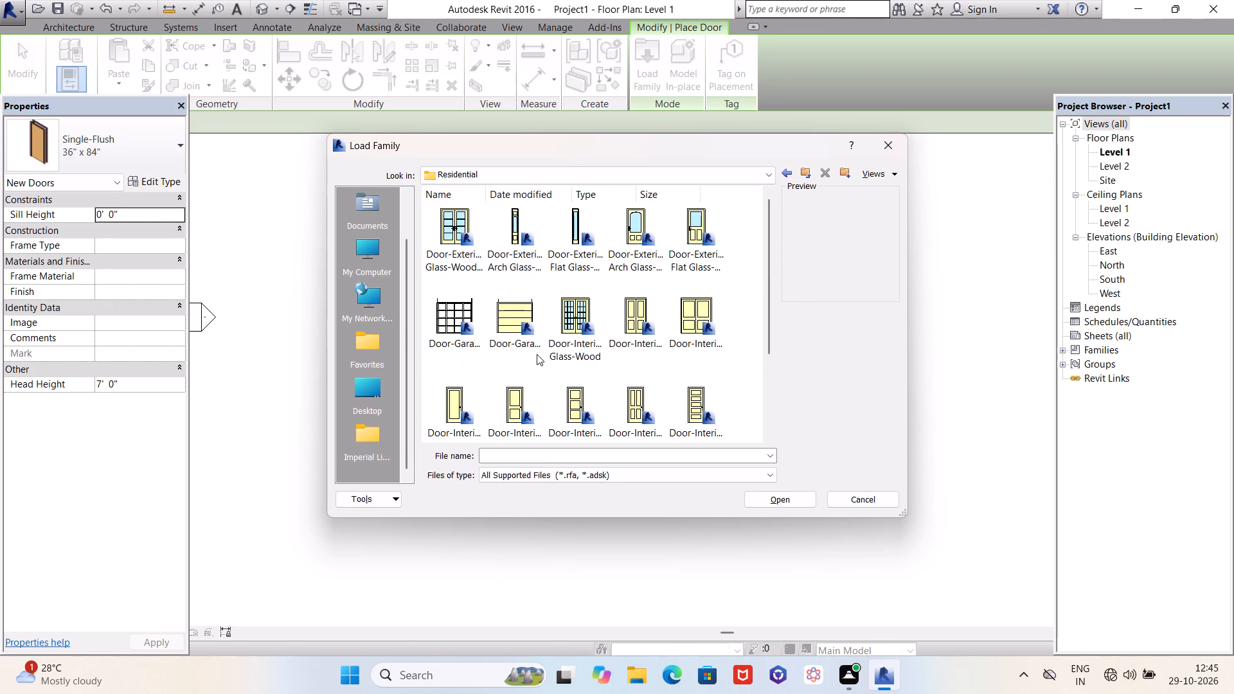
scroll(537, 354, "up", 1)
scroll(537, 354, "down", 1)
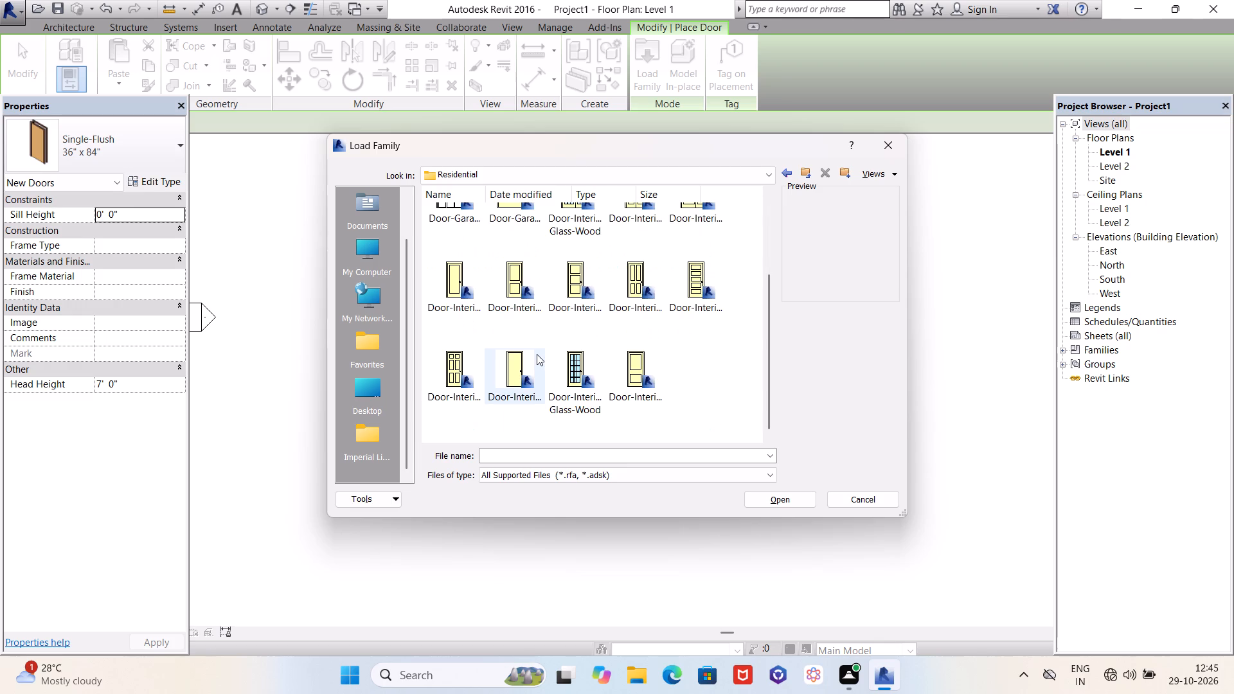
scroll(577, 355, "up", 2)
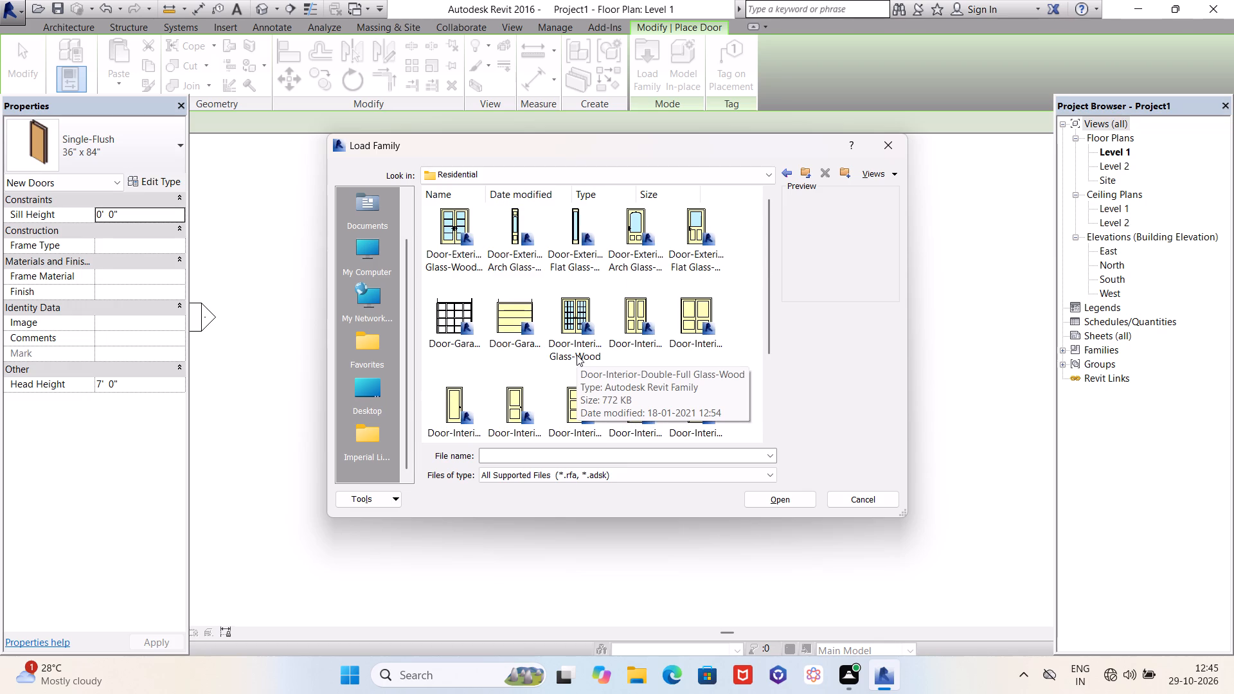
left_click(638, 321)
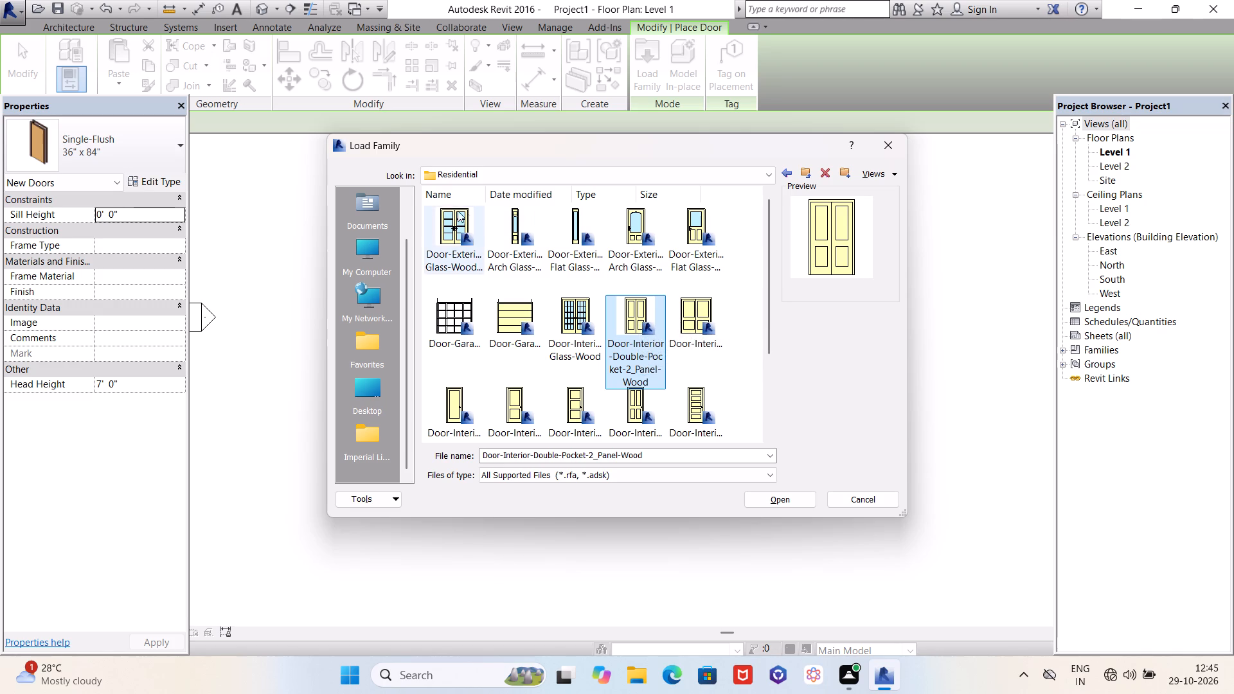
left_click(784, 175)
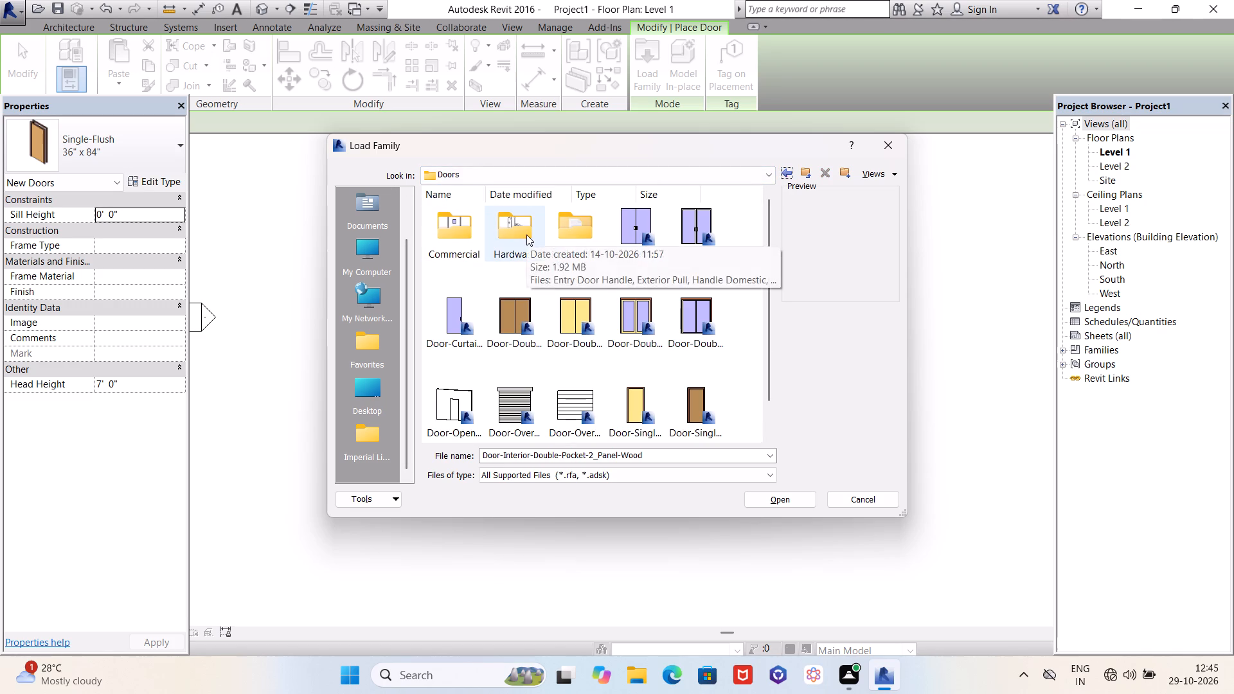
double_click(526, 235)
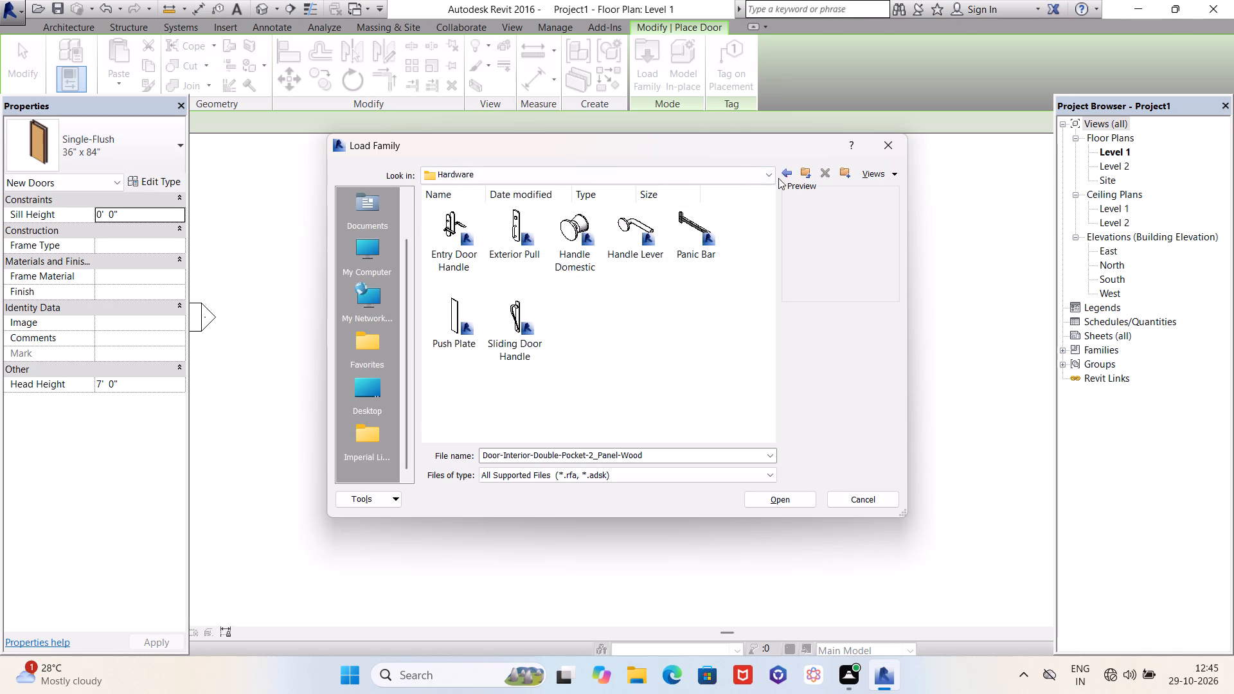
left_click(786, 169)
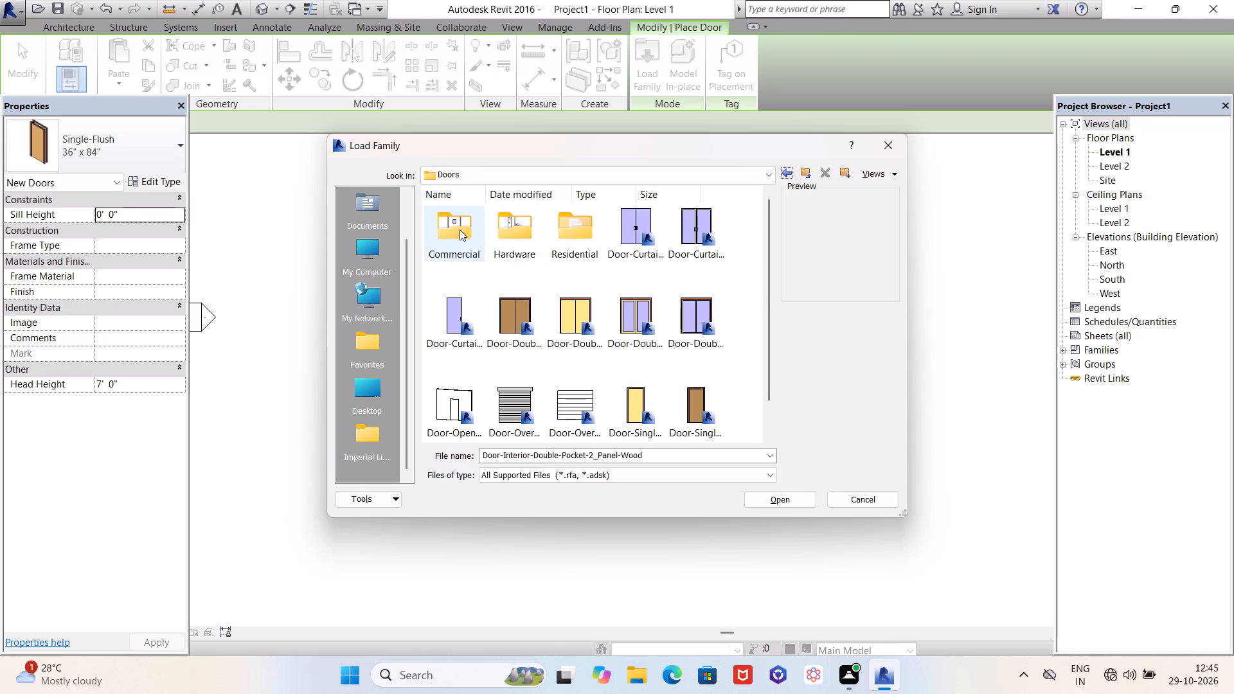
Load the Door-Exterior-Double-Two_Lite family from the Commercial doors folder with its 72" x 84" type.
double_click(460, 229)
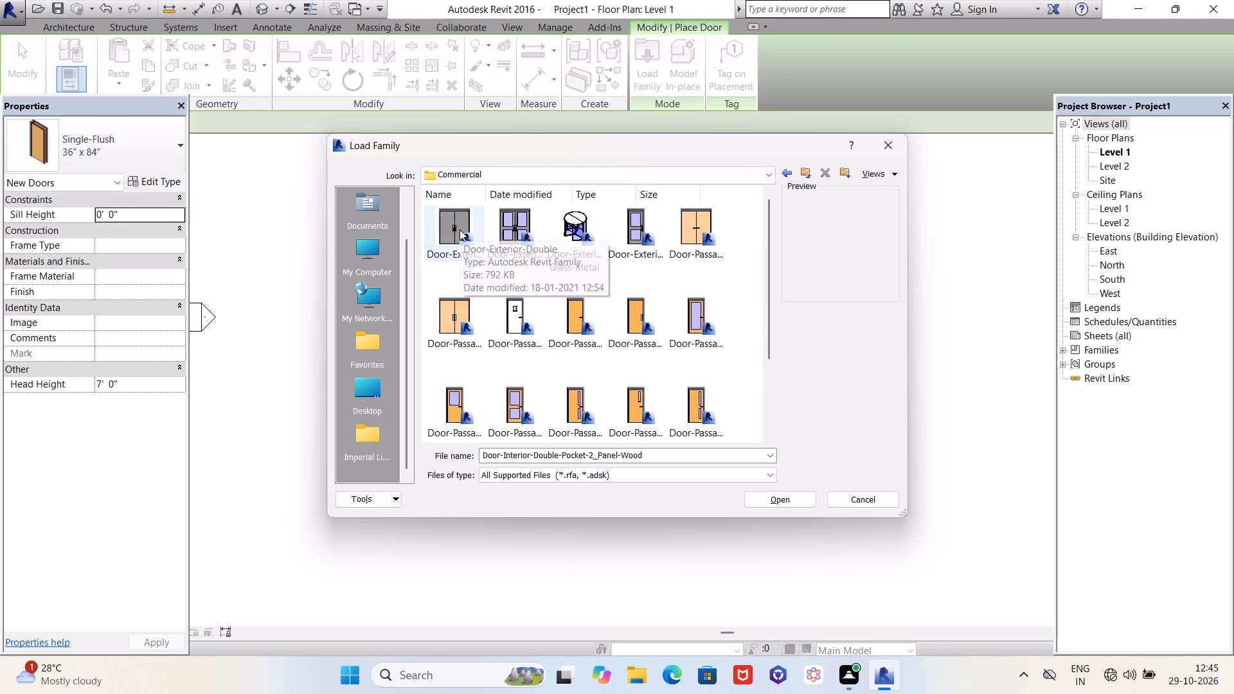
left_click(517, 235)
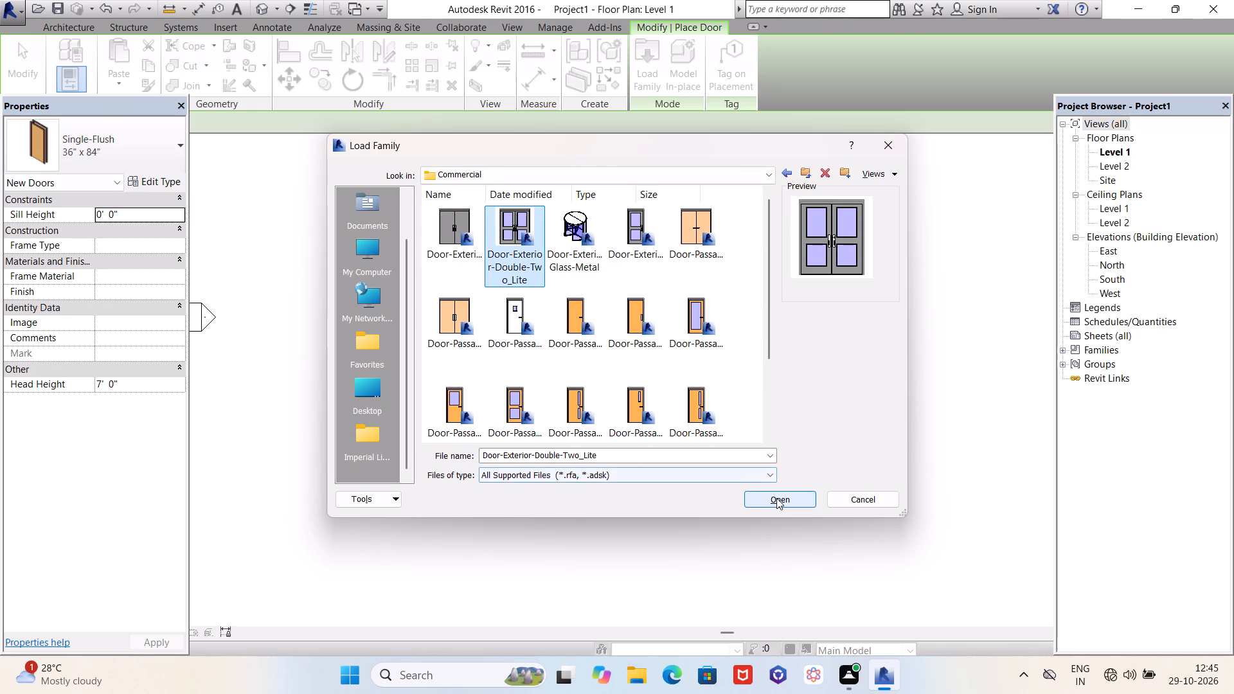
left_click(776, 498)
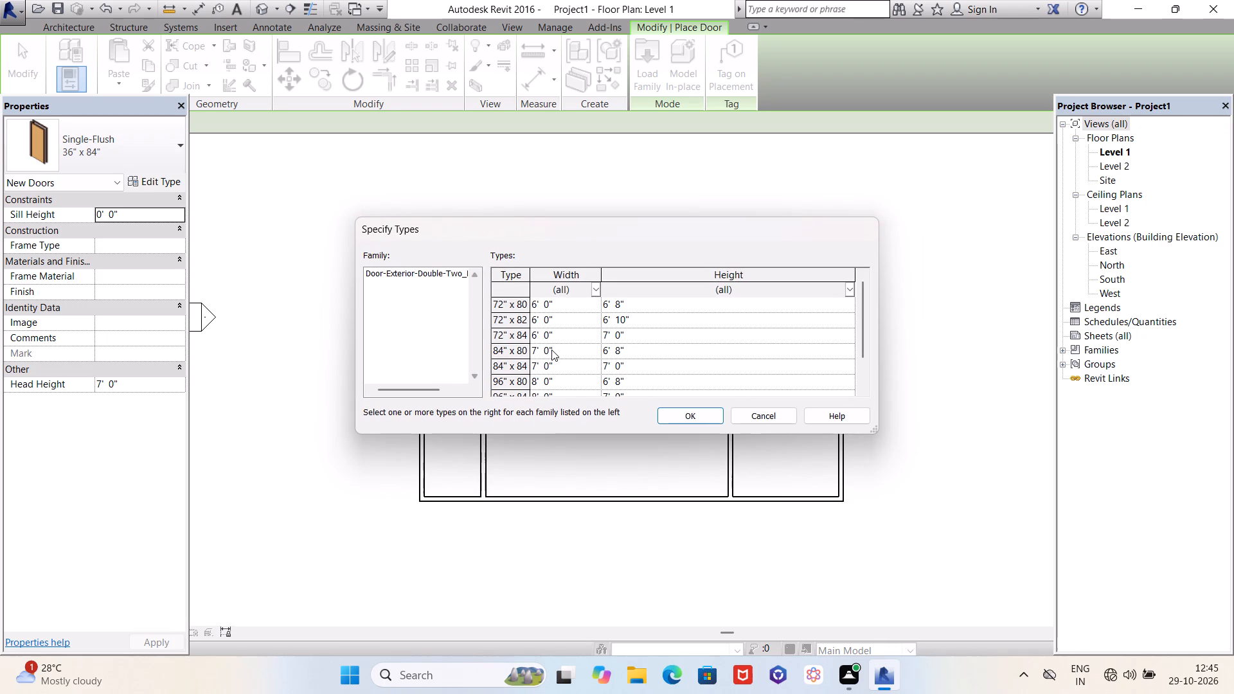
scroll(551, 350, "down", 1)
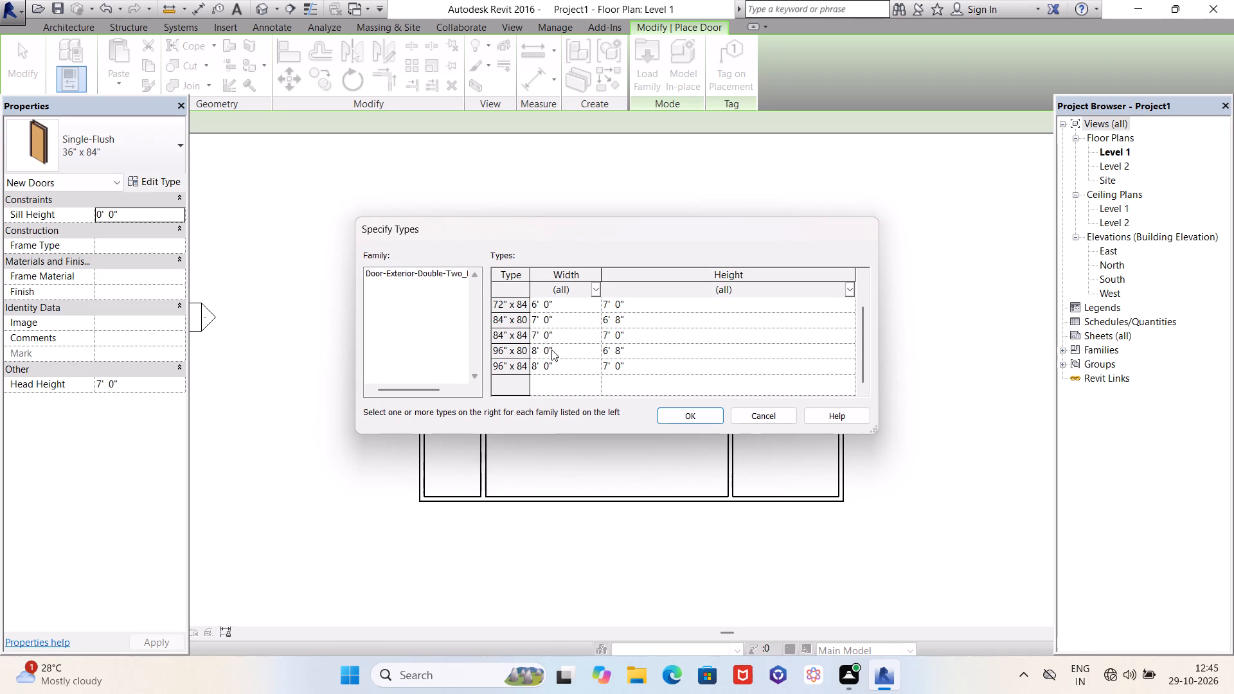
scroll(551, 350, "up", 5)
scroll(552, 348, "down", 3)
scroll(552, 348, "up", 5)
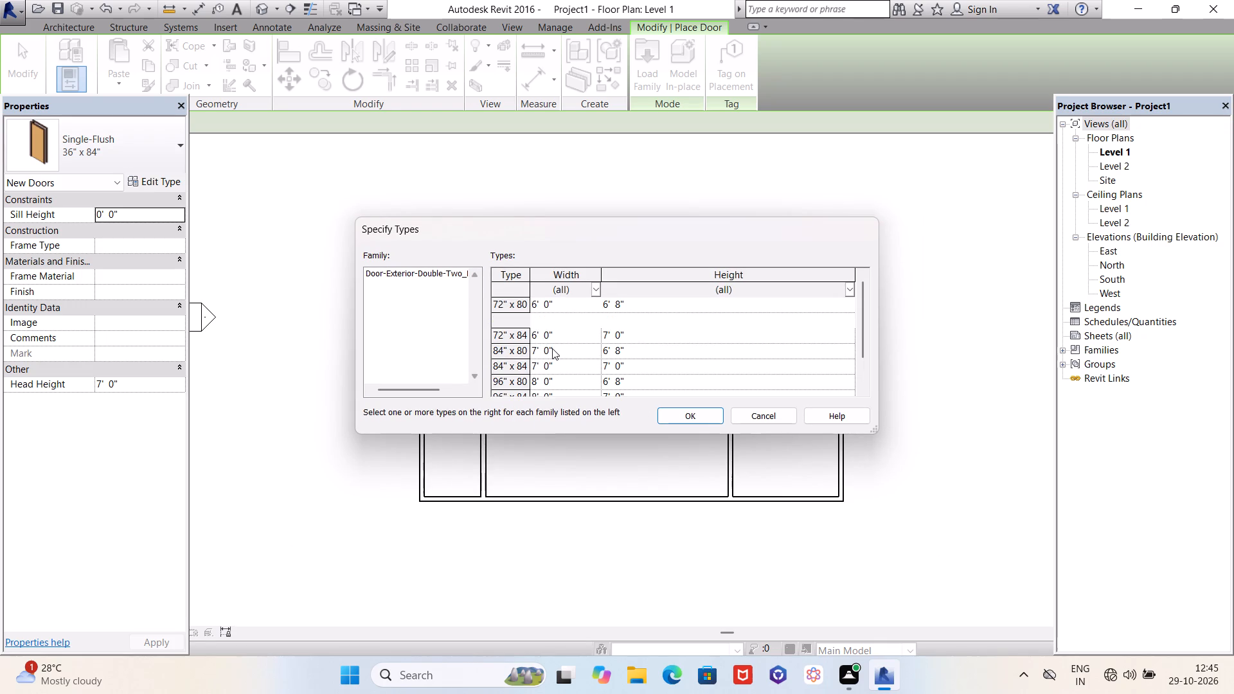
scroll(552, 348, "up", 1)
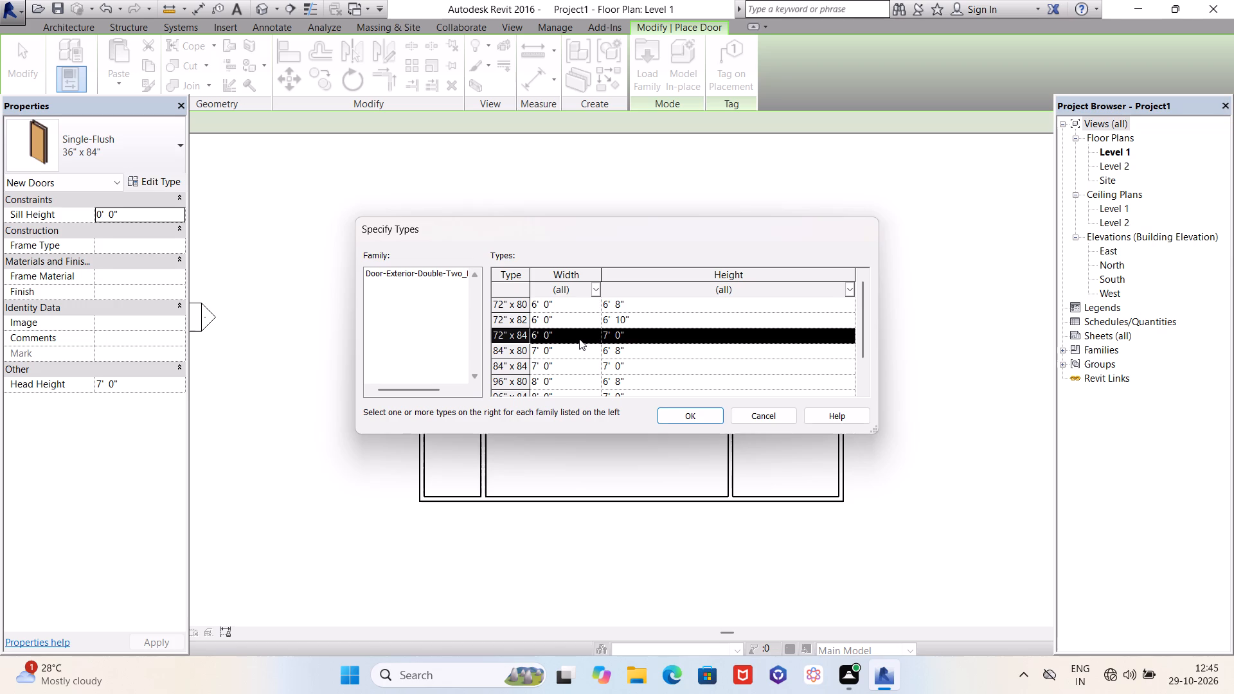
left_click(579, 339)
left_click(674, 417)
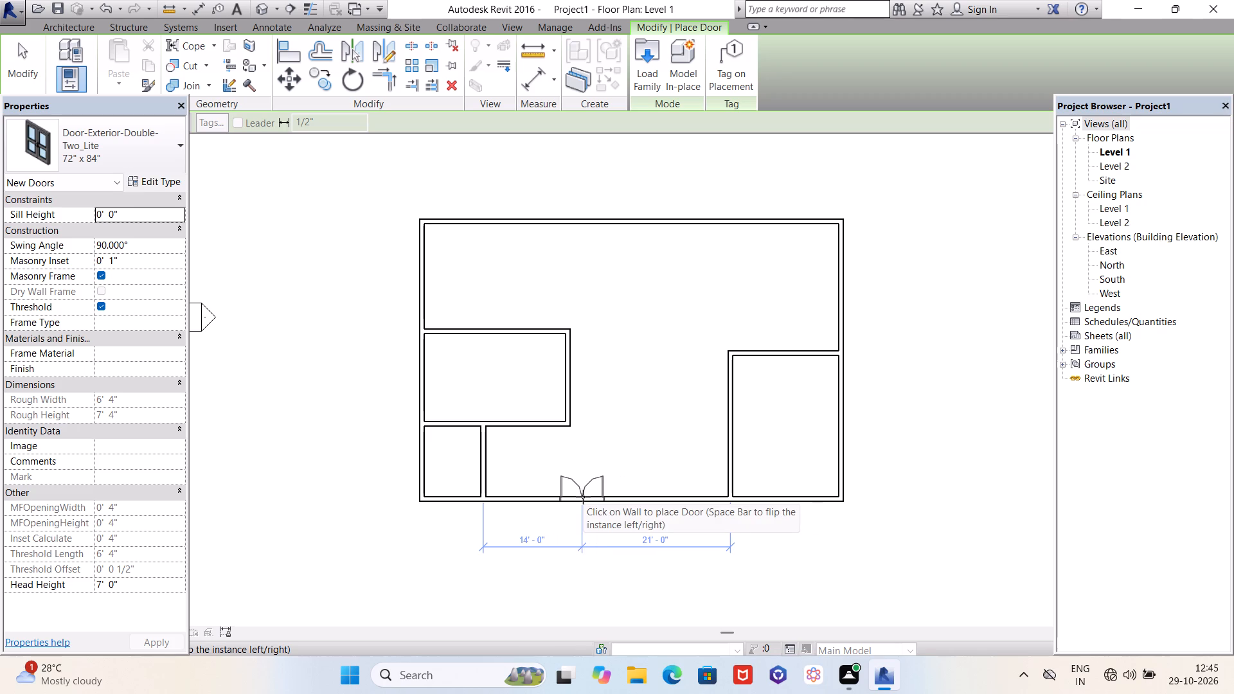
Place the 72" x 84" double door in the south wall, swinging inward, about 8' 6" east of the southwest room's east wall.
left_click(543, 496)
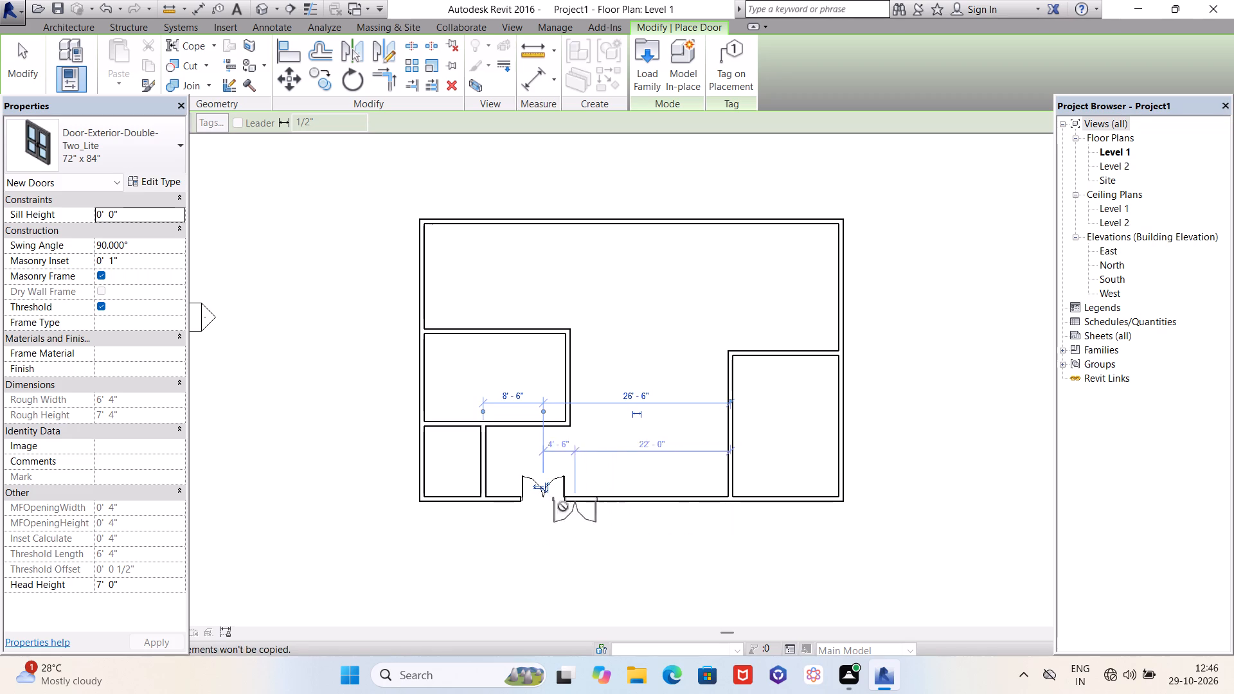
scroll(400, 518, "down", 2)
scroll(494, 457, "up", 4)
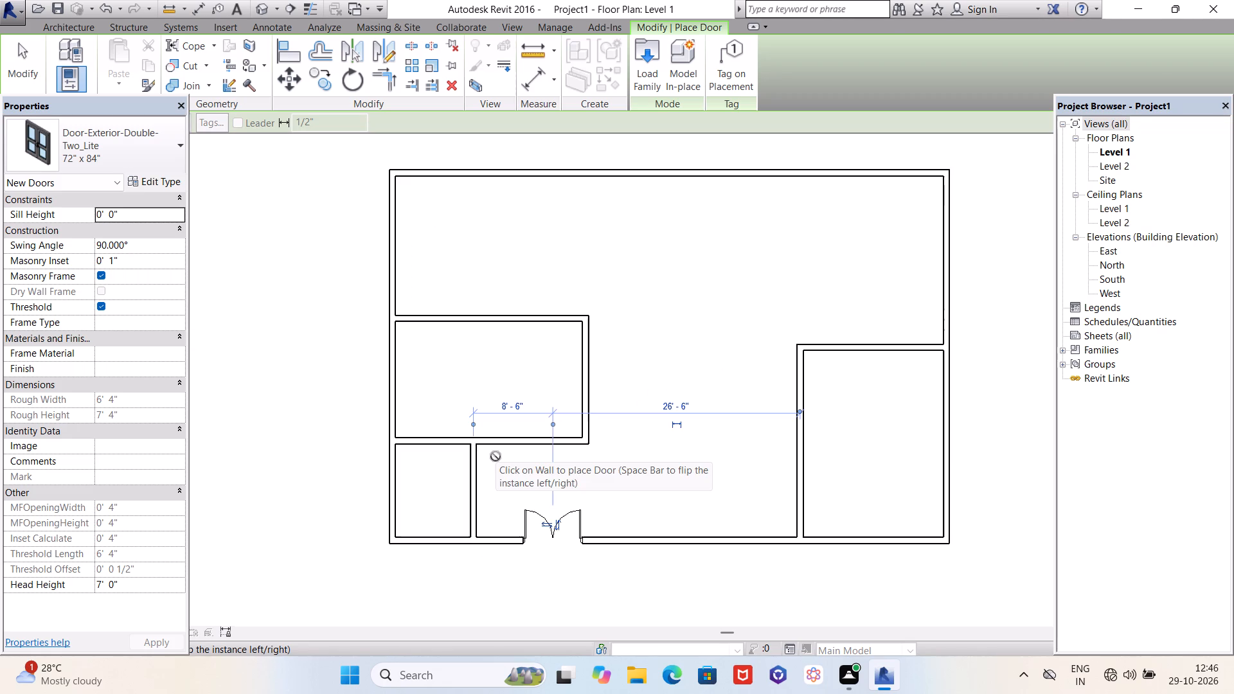
key("Escape")
key("Escape")
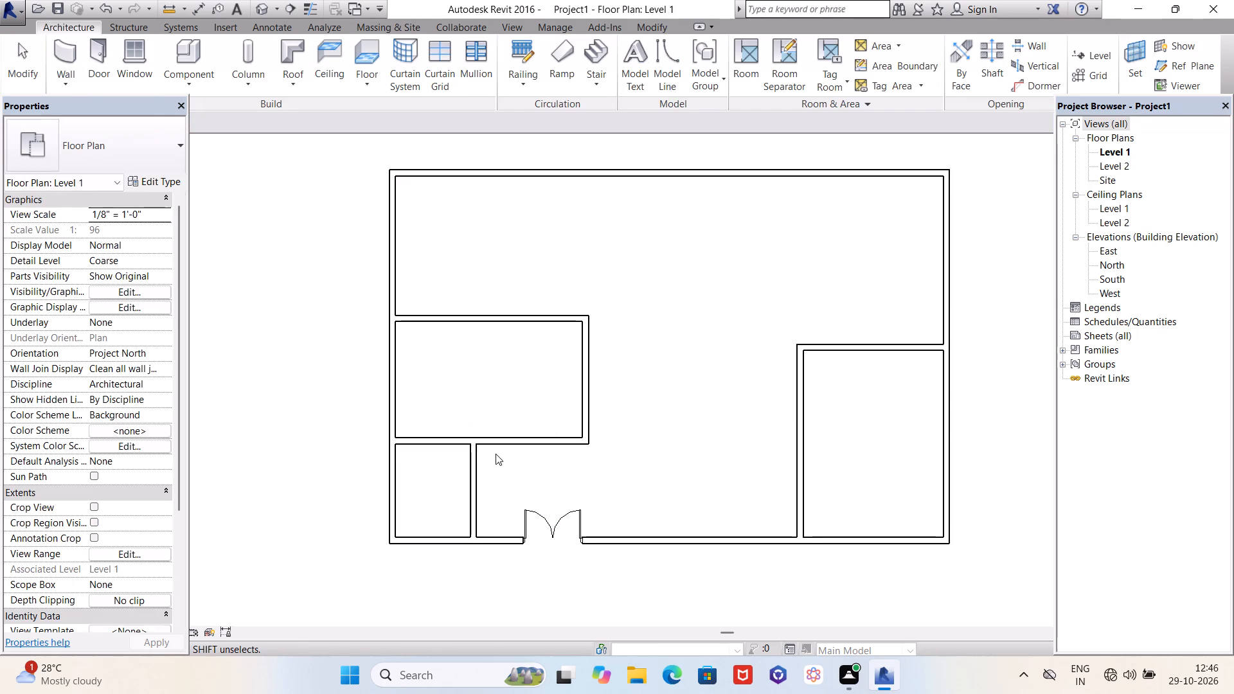
Load the Door-Single-Flush_Panel_Double-Acting family from the US Imperial Doors folder with its 30" x 80" type.
left_click(87, 57)
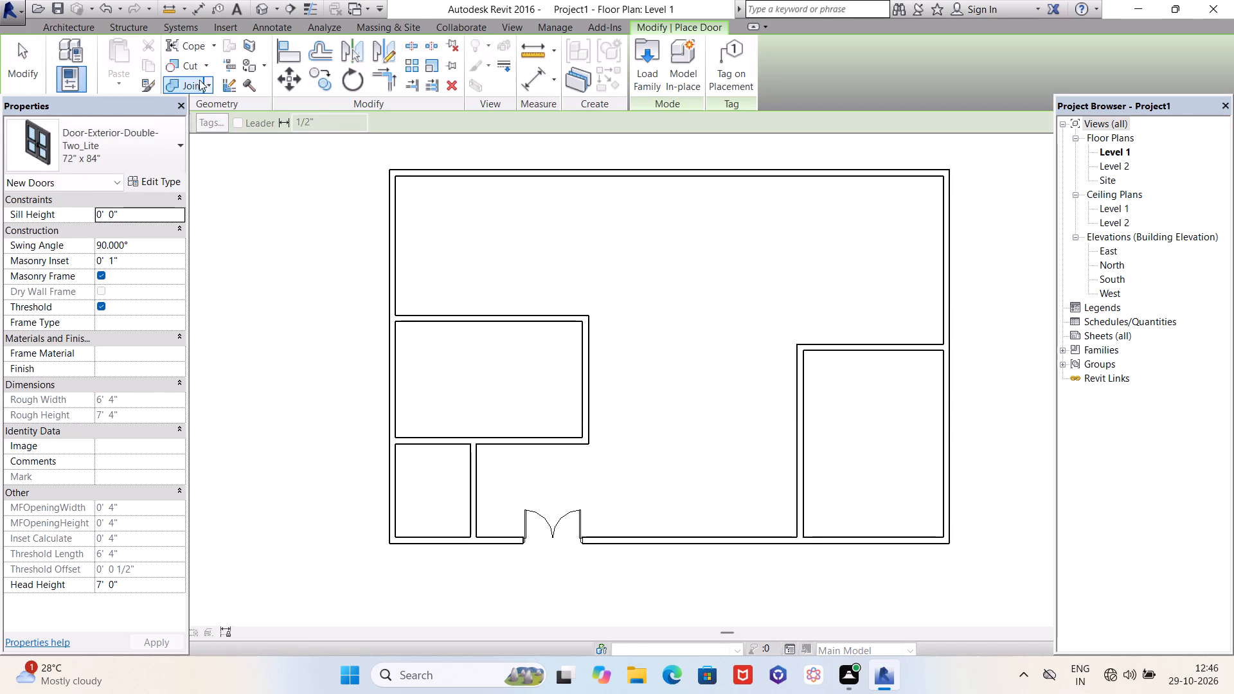
left_click(656, 60)
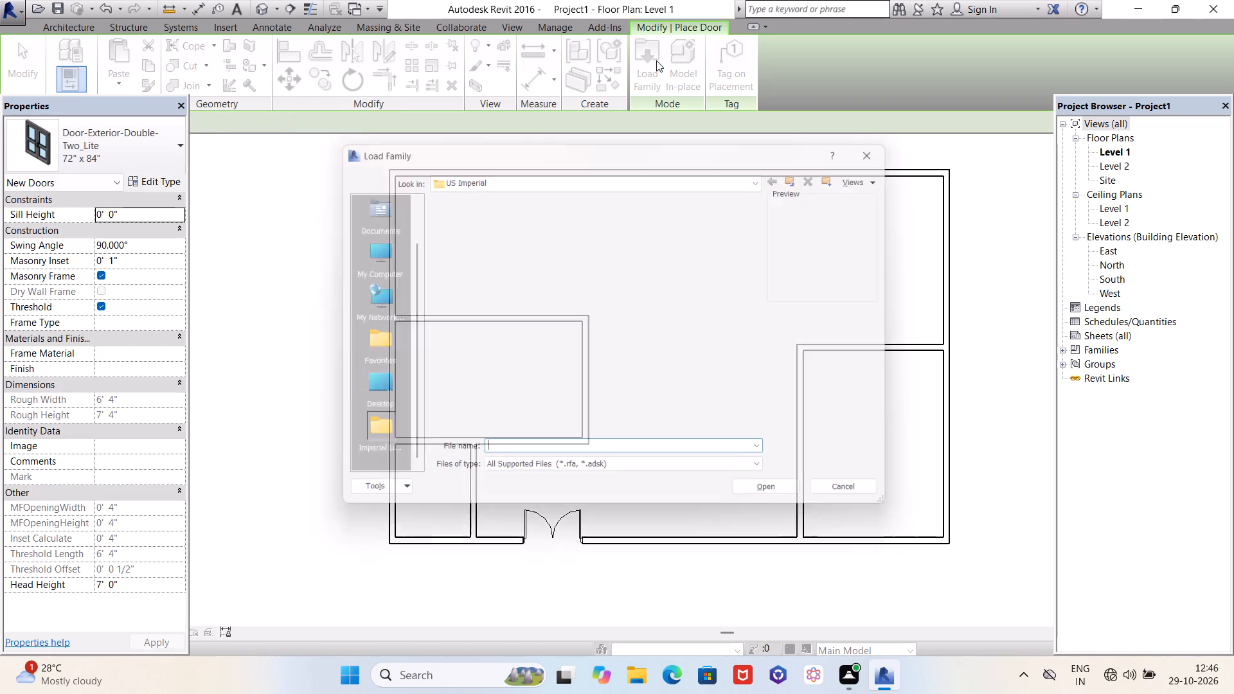
scroll(641, 319, "down", 1)
scroll(659, 305, "up", 2)
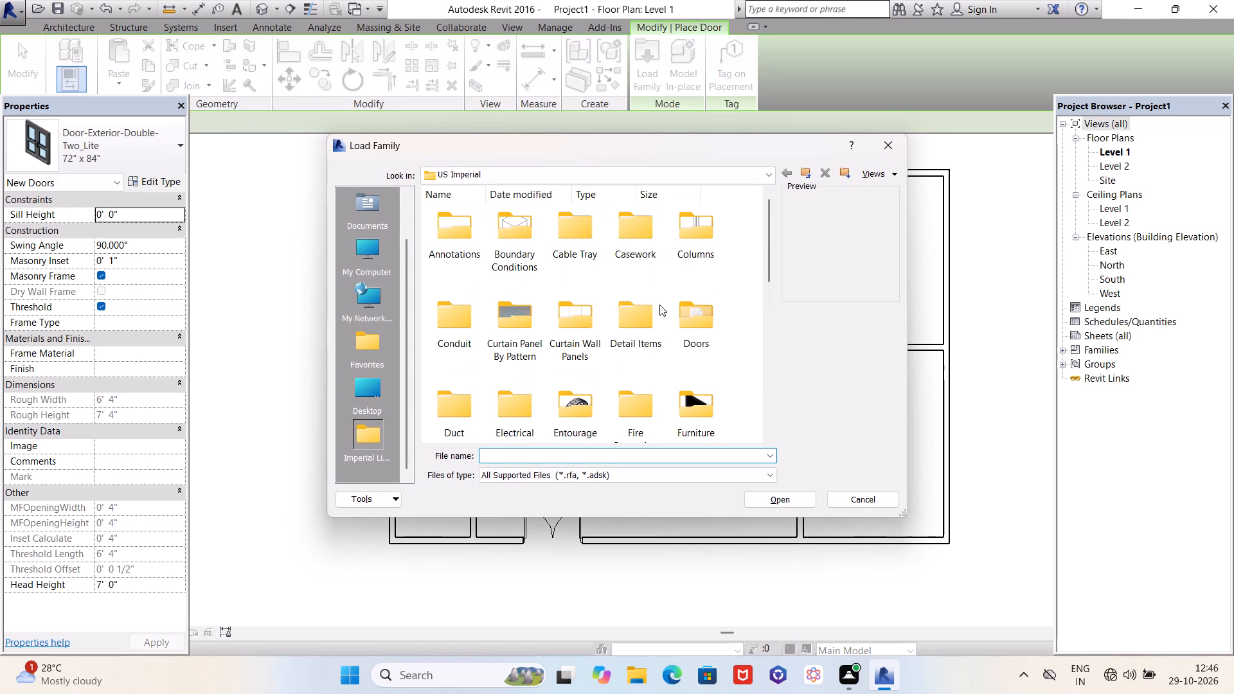
double_click(679, 321)
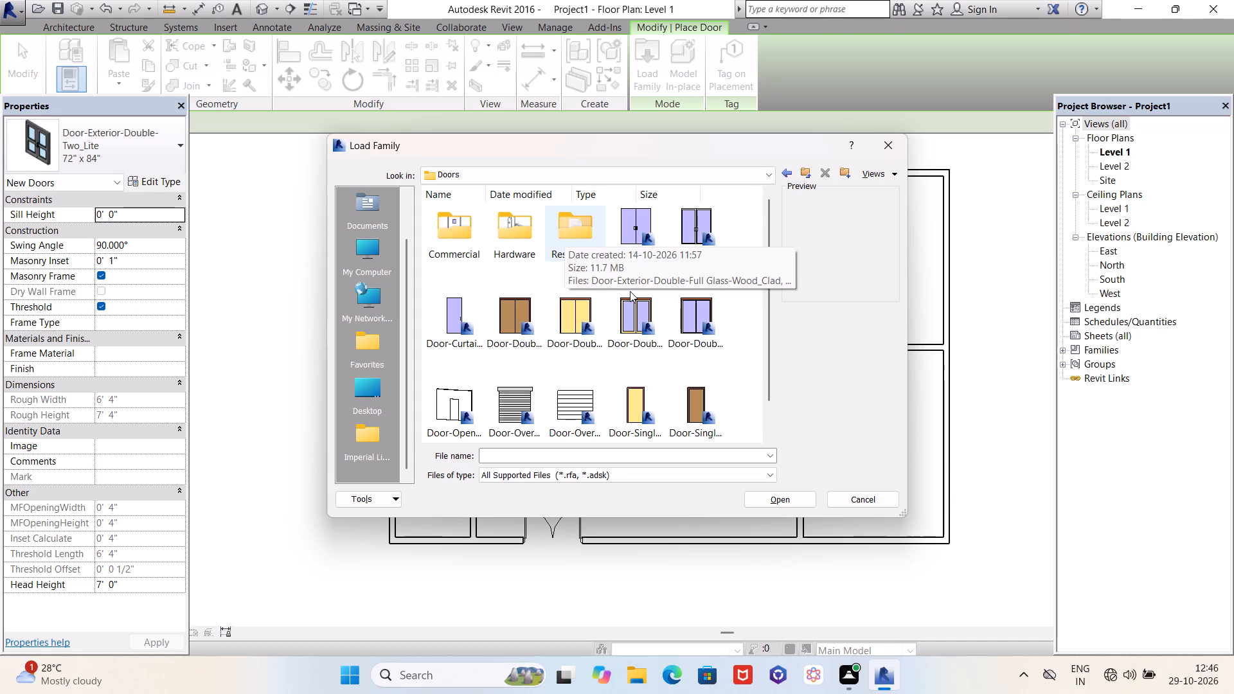
scroll(630, 291, "down", 1)
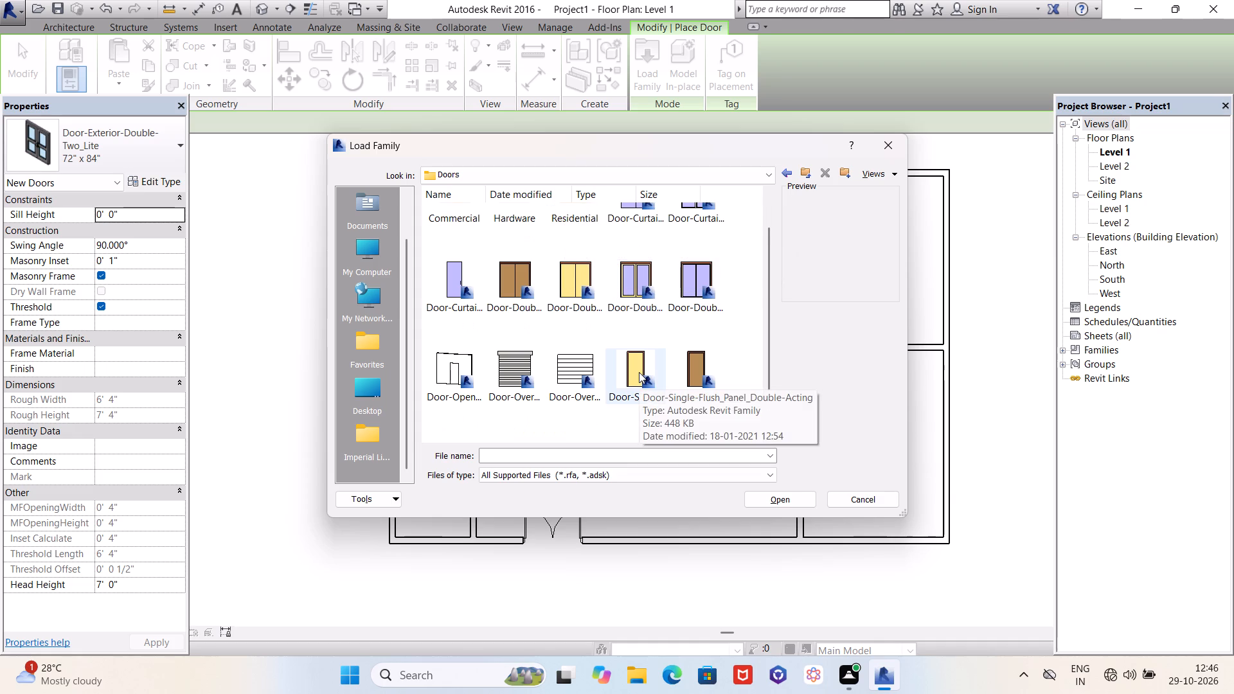
left_click(638, 371)
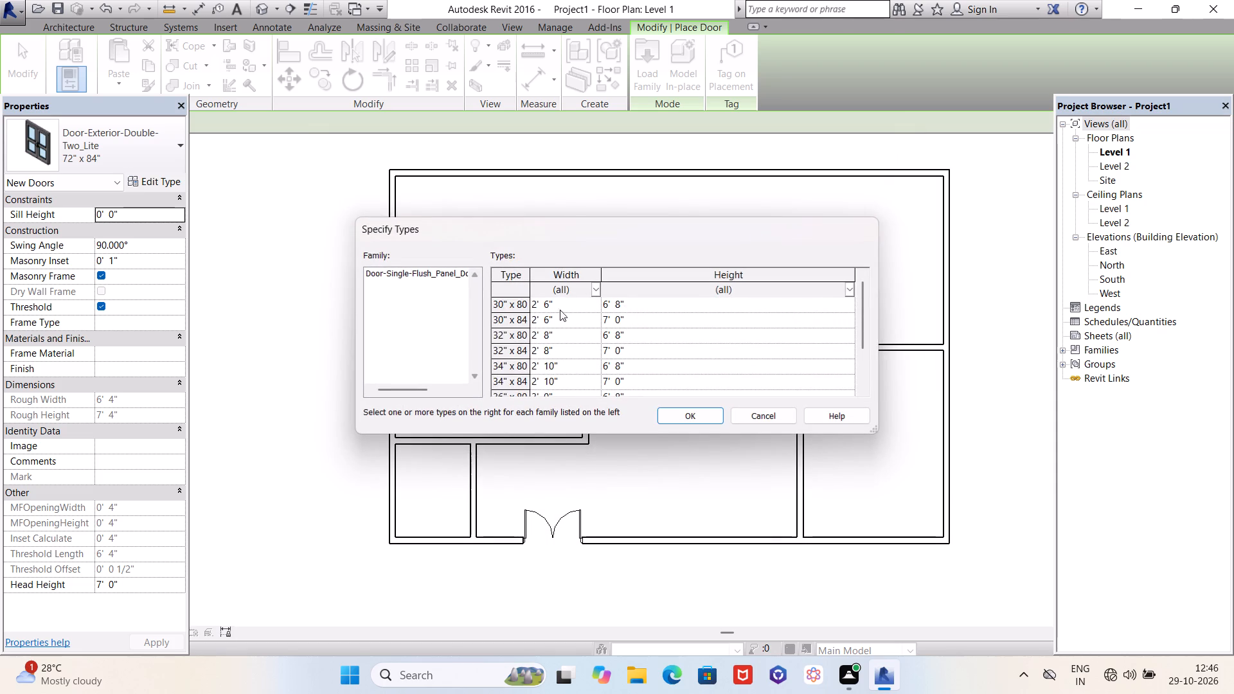
left_click(565, 306)
left_click(679, 416)
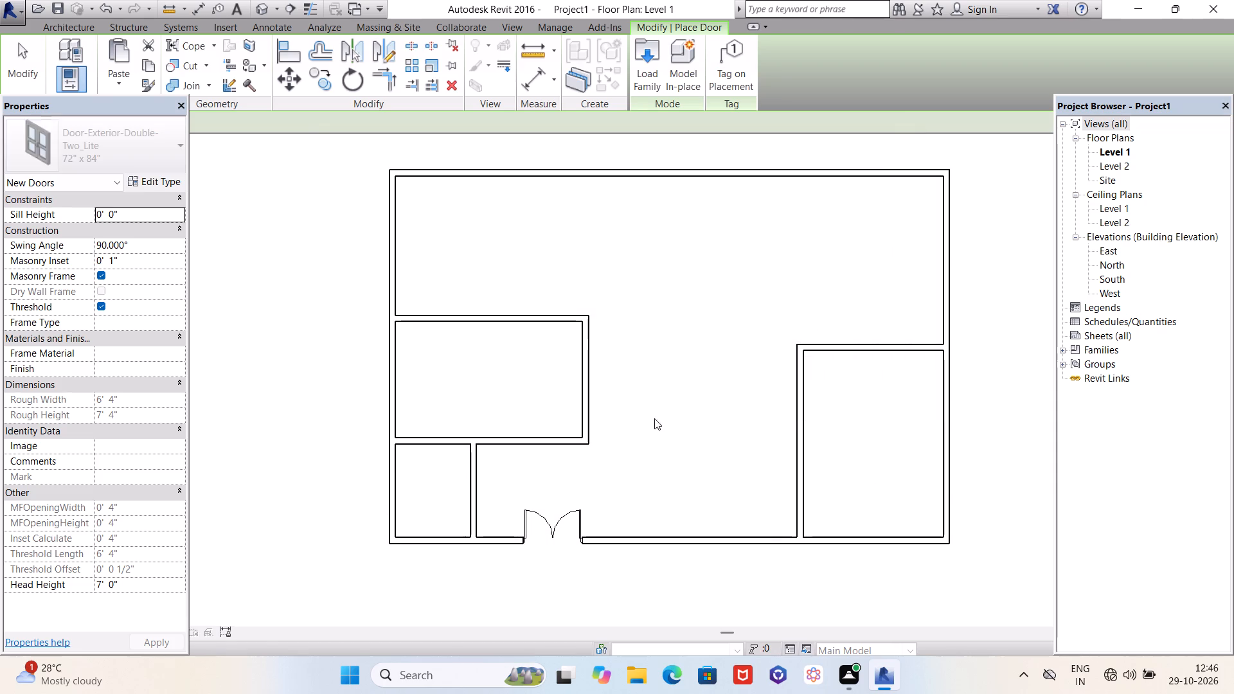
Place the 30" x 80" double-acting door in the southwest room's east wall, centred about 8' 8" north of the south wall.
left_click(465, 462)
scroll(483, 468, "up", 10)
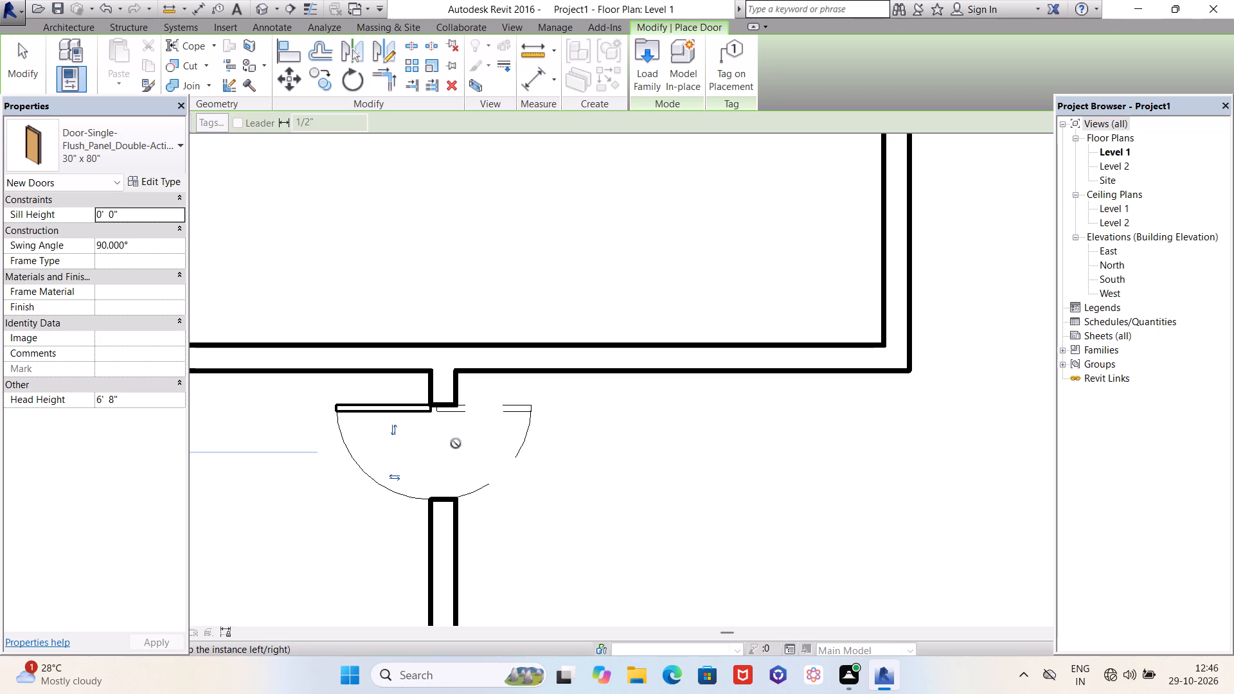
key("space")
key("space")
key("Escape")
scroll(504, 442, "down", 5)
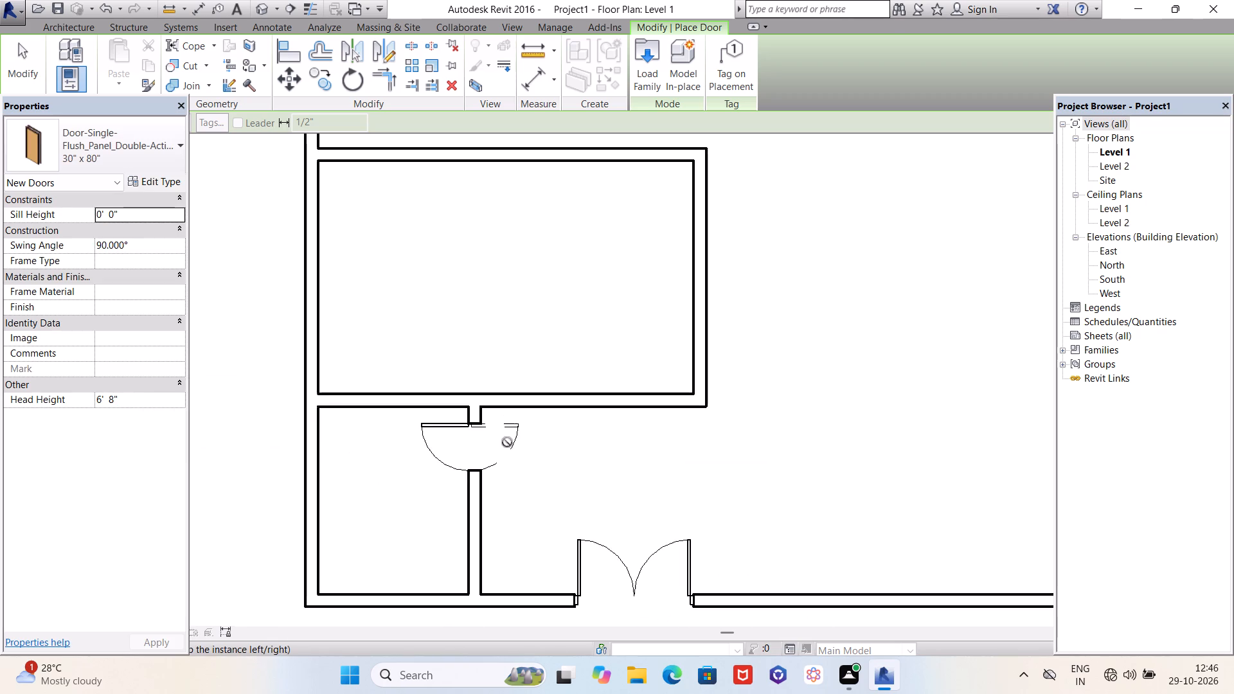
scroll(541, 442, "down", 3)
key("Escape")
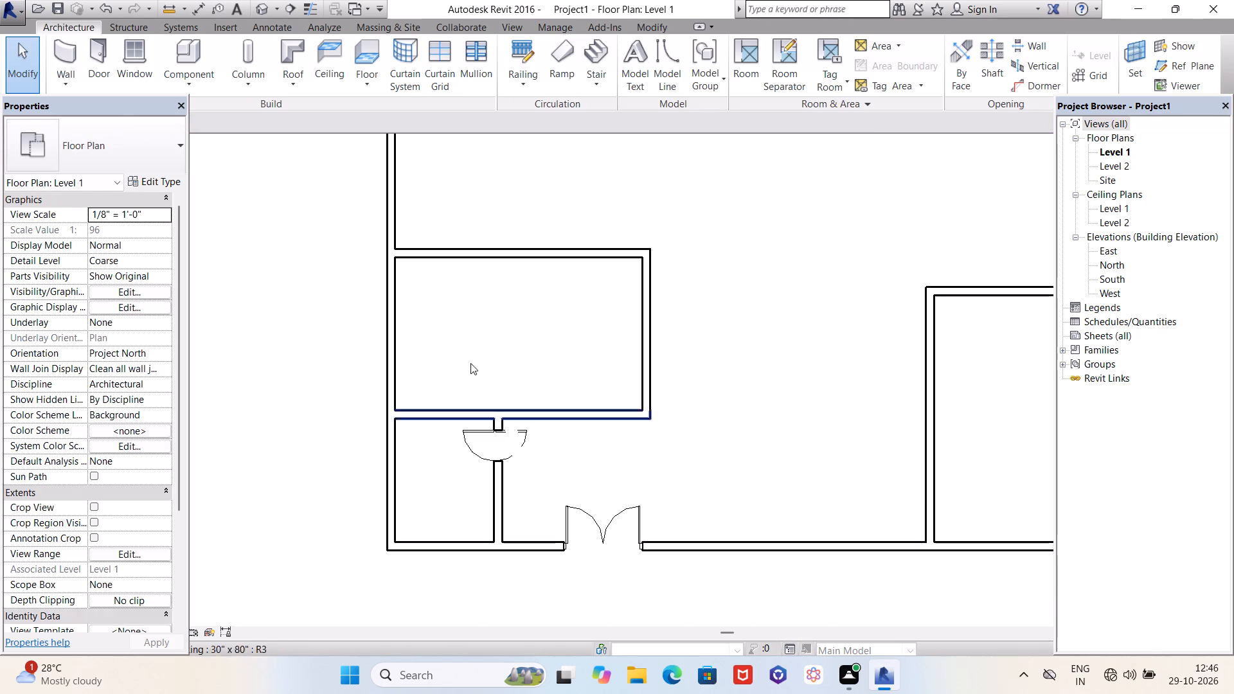
Open the default 3D view and examine the double door and the southwest room's door from several angles.
left_click(265, 8)
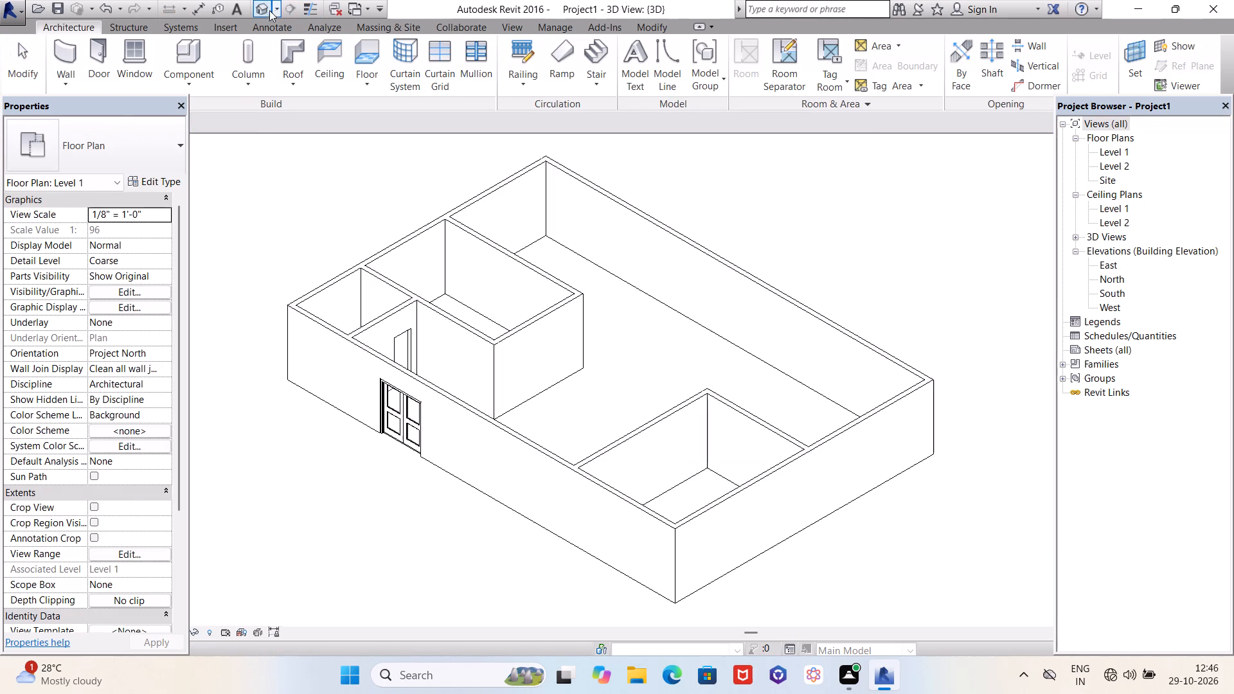
scroll(413, 311, "up", 6)
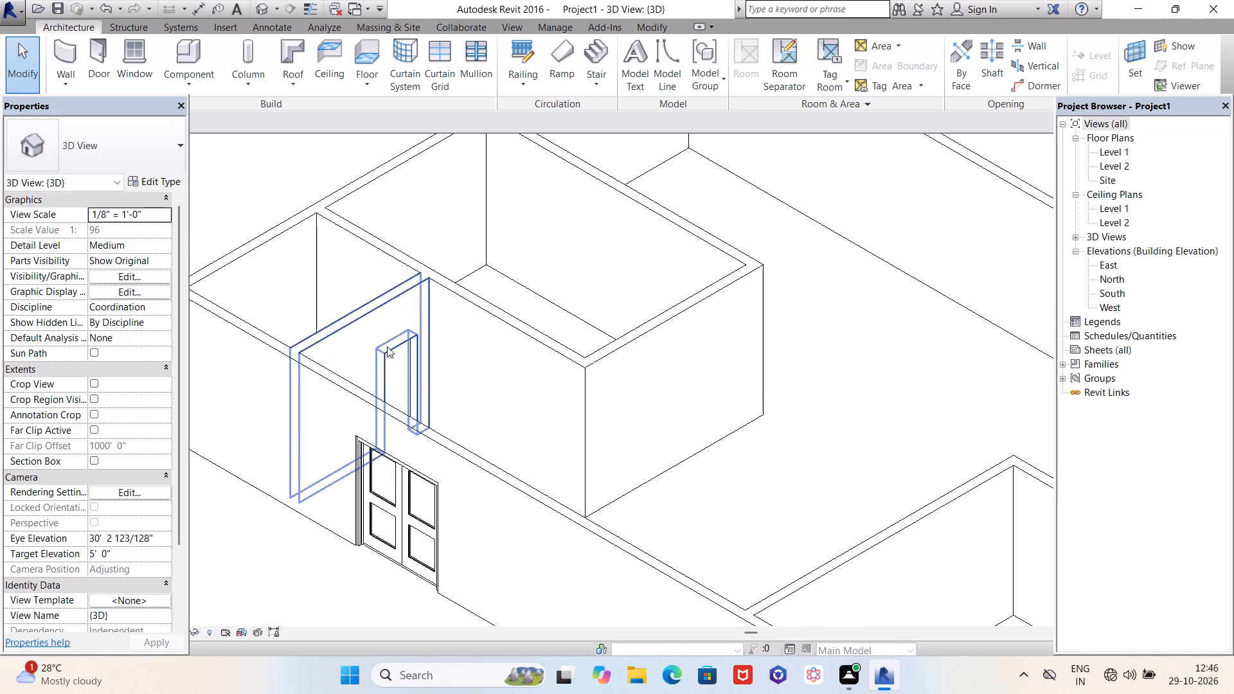
middle_click_drag(408, 357, 690, 381, "shift")
scroll(662, 320, "down", 7)
middle_click_drag(779, 449, 701, 478)
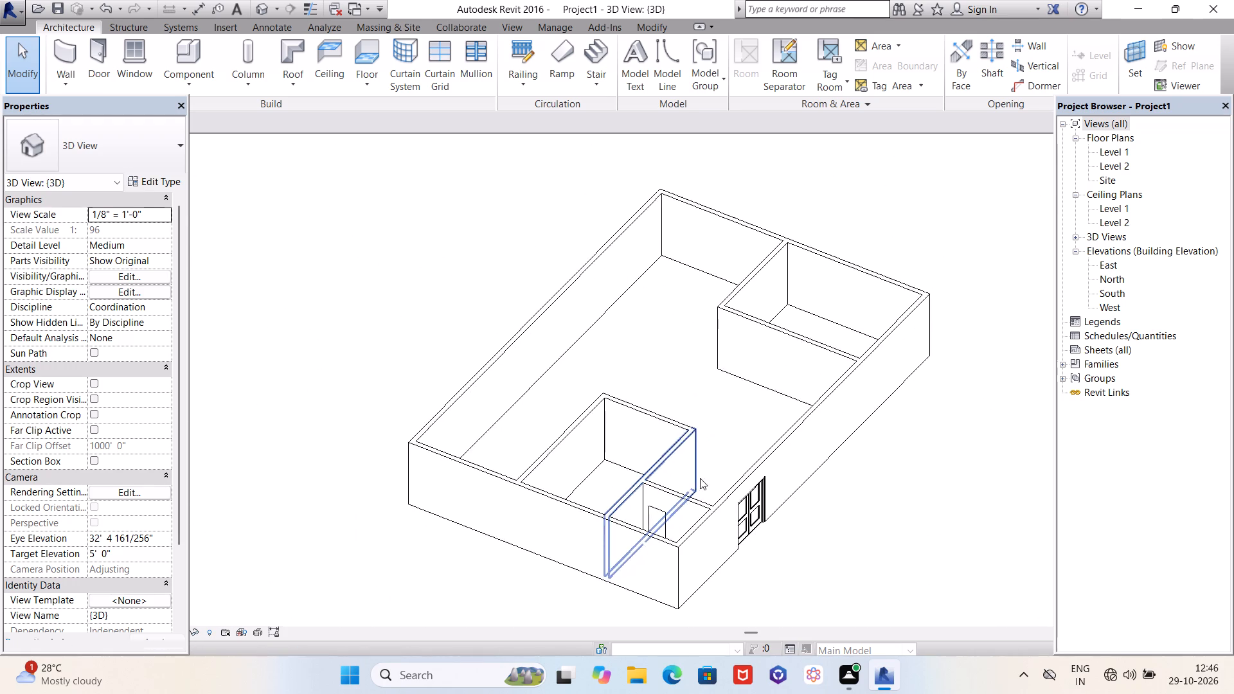
middle_click_drag(697, 472, 708, 493, "shift")
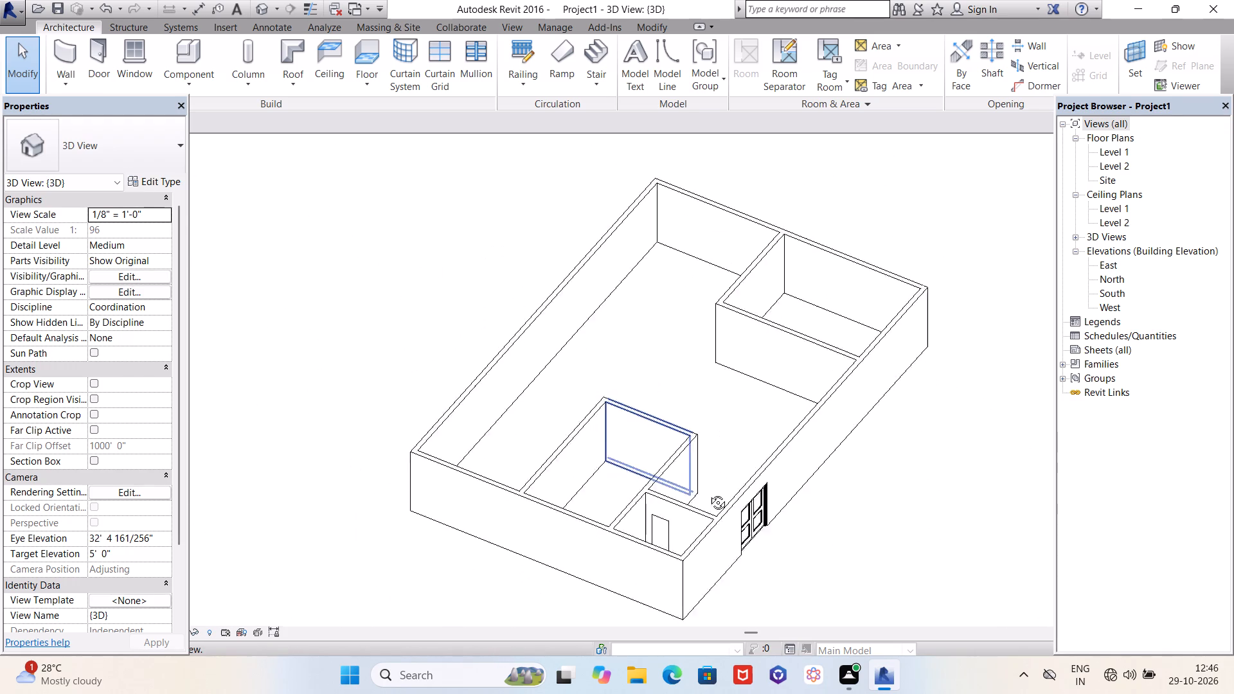
middle_click_drag(708, 493, 554, 449, "shift")
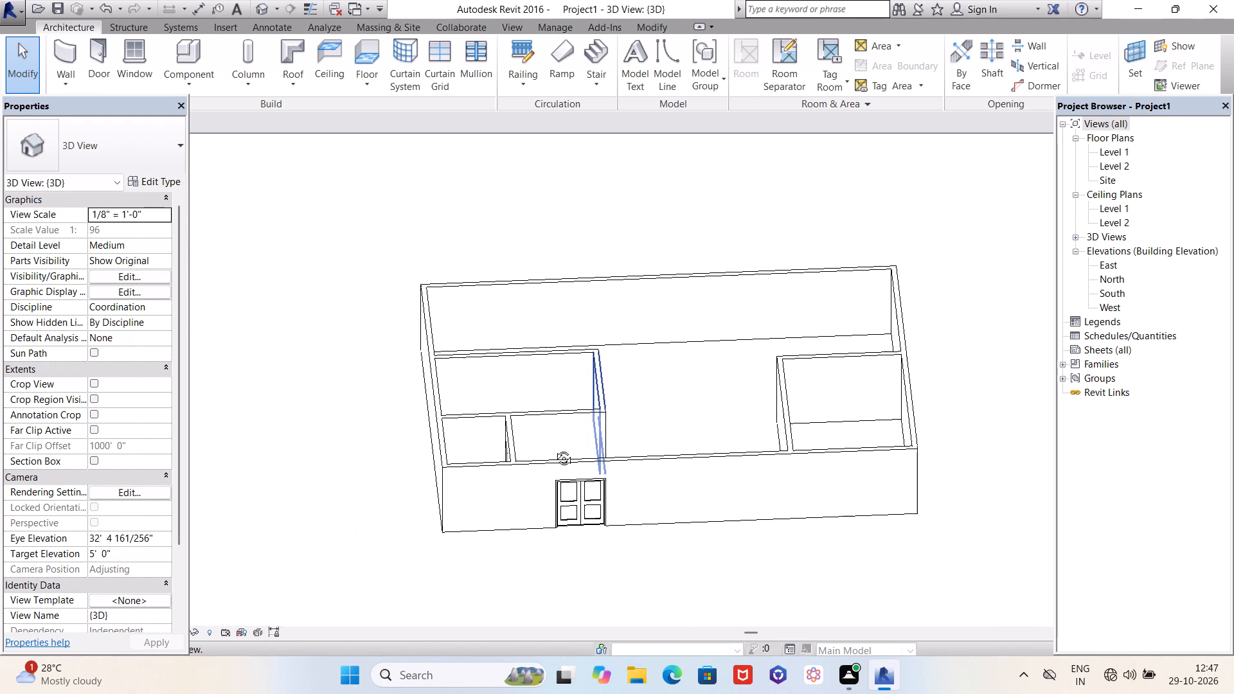
middle_click_drag(554, 449, 557, 449, "shift")
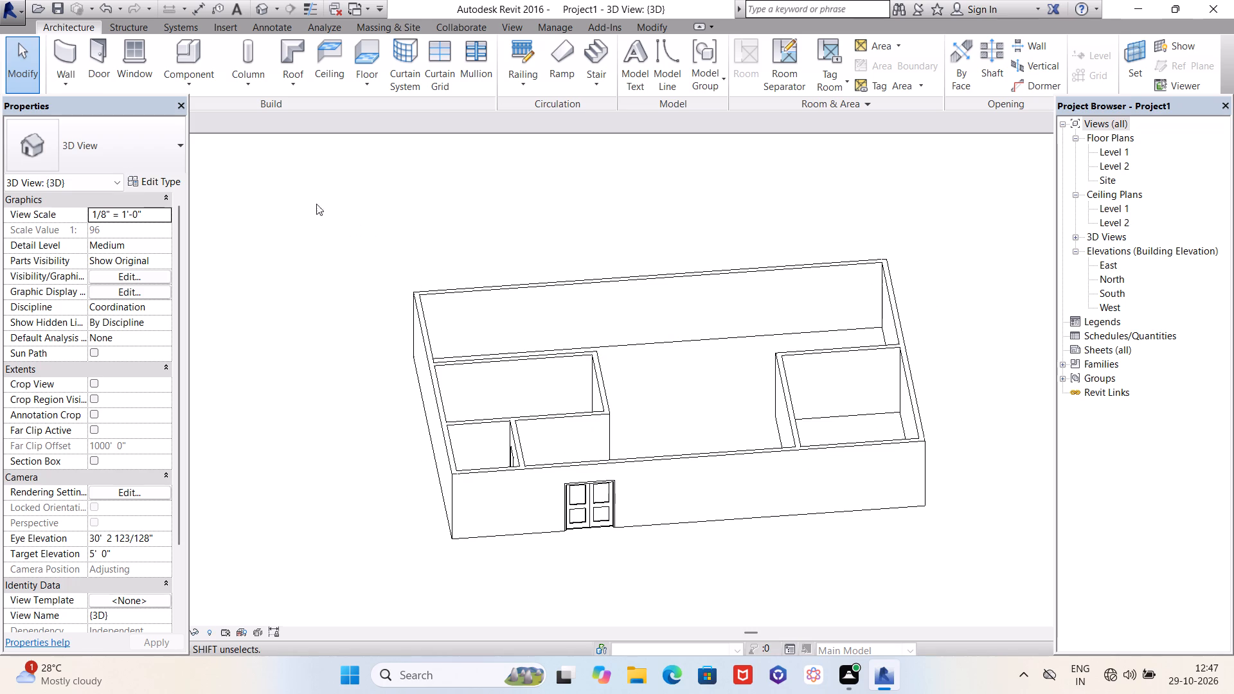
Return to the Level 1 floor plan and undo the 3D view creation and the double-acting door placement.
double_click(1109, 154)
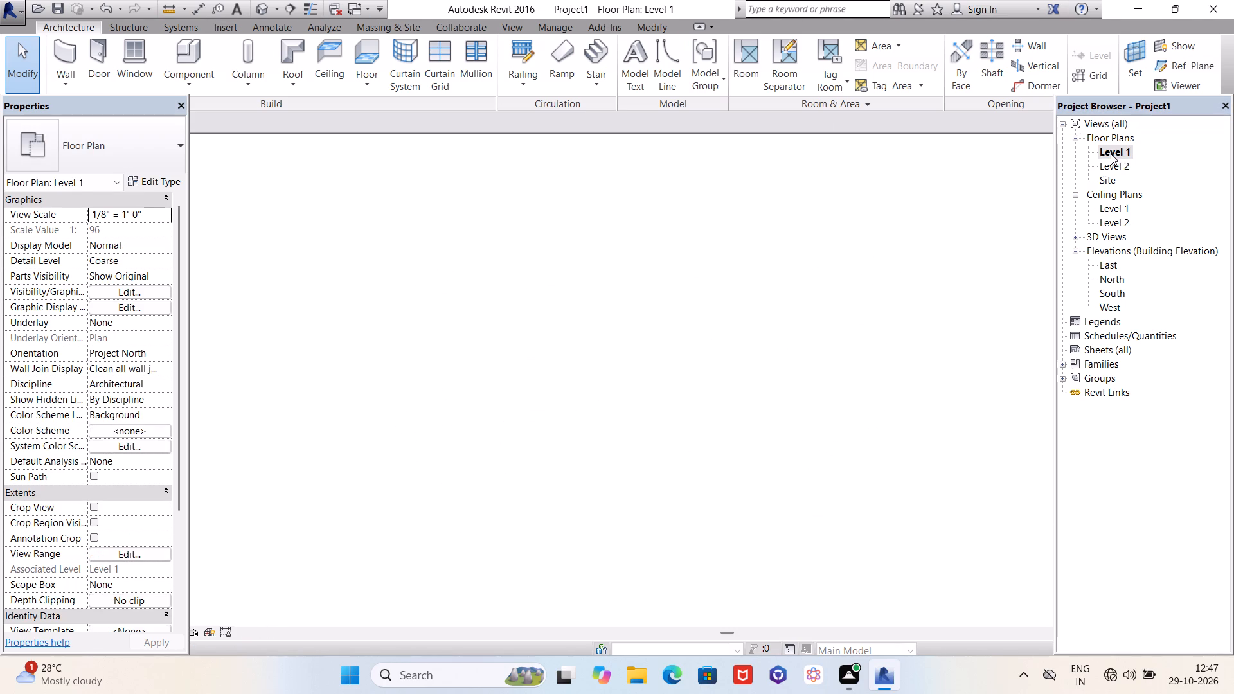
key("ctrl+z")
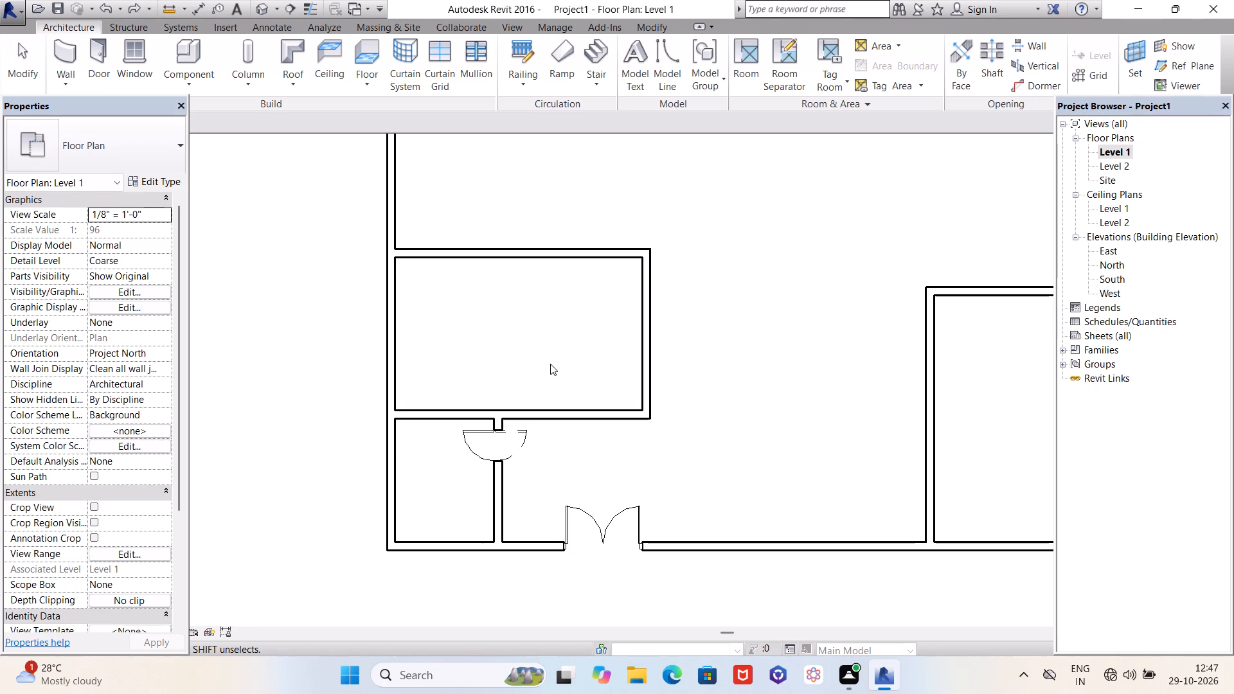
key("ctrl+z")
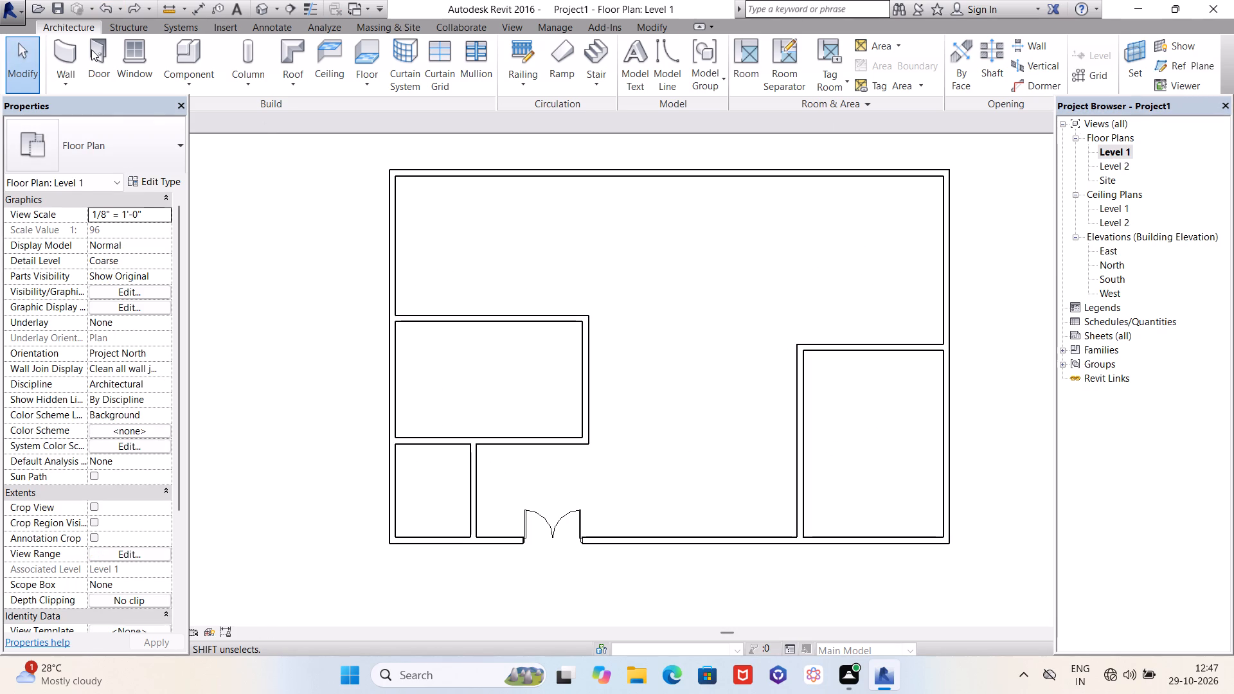
Restart the Door command and browse the Commercial and Residential door folders for a single door family to load.
left_click(108, 47)
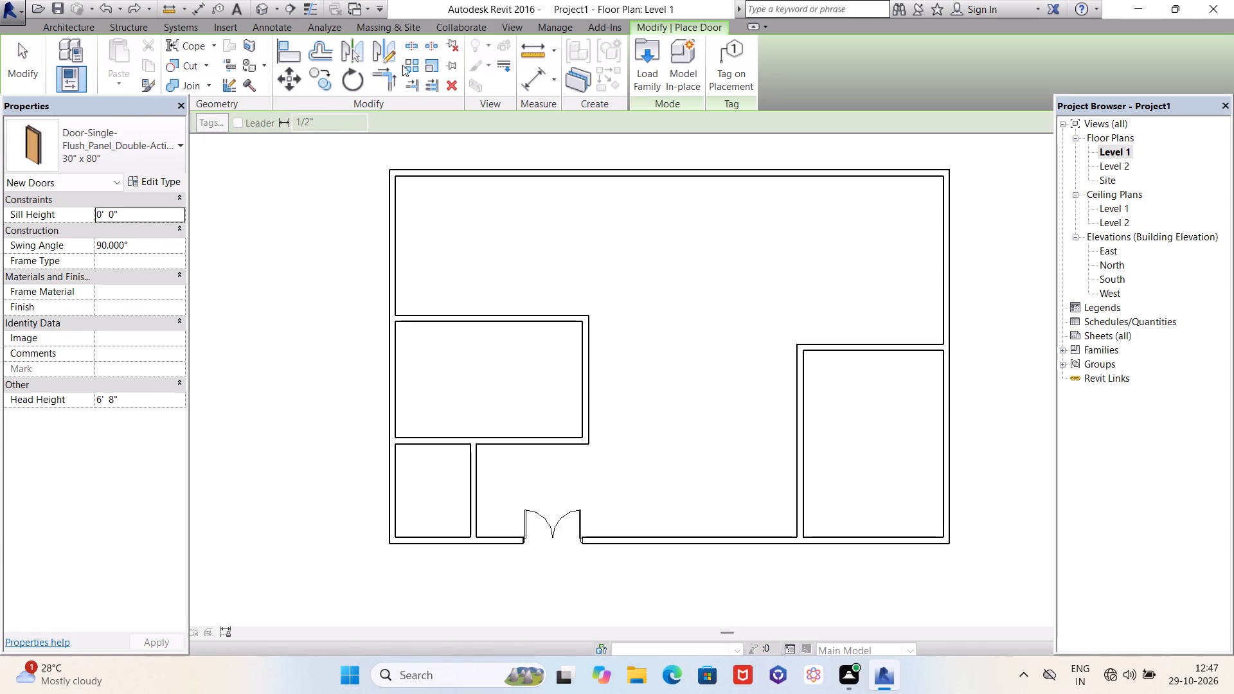
left_click(652, 62)
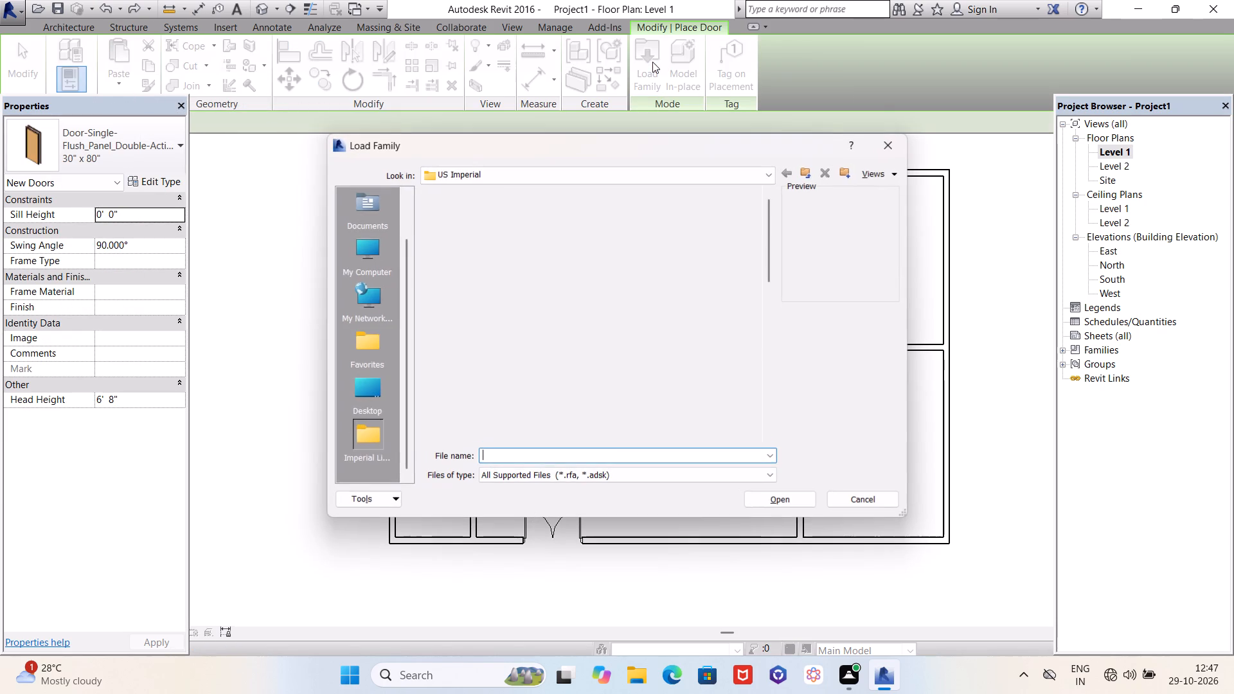
double_click(704, 329)
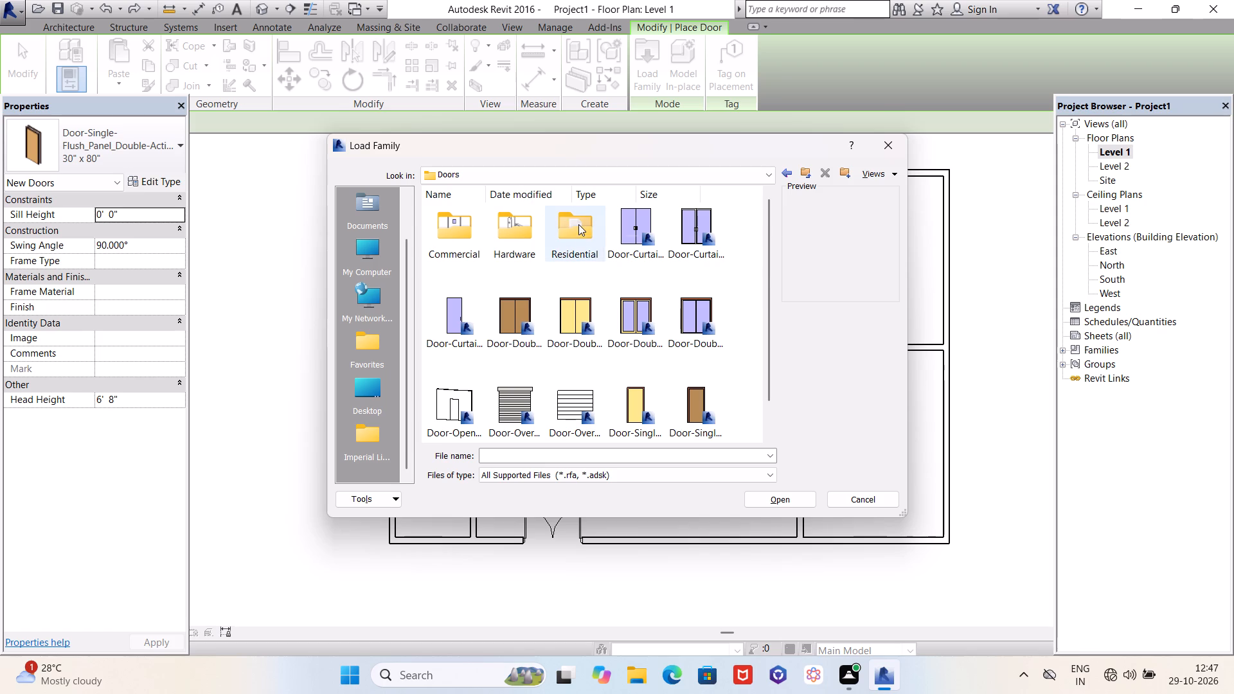
double_click(466, 224)
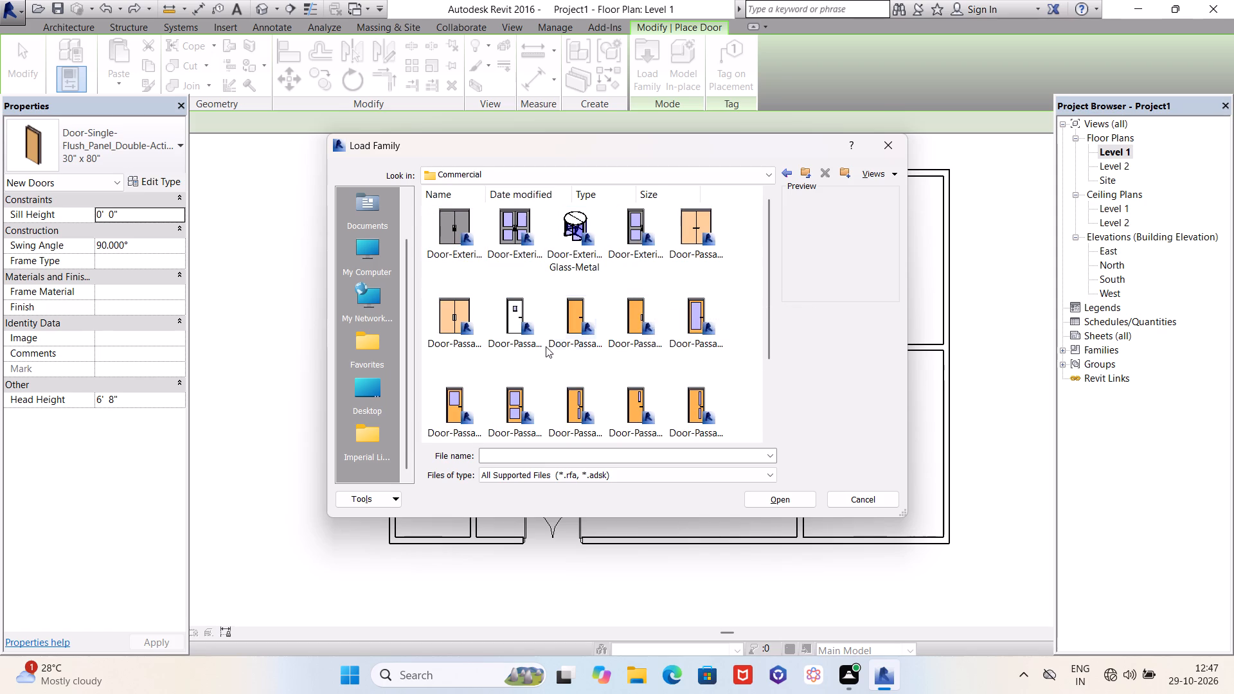
scroll(546, 345, "down", 1)
scroll(546, 344, "up", 2)
left_click(781, 177)
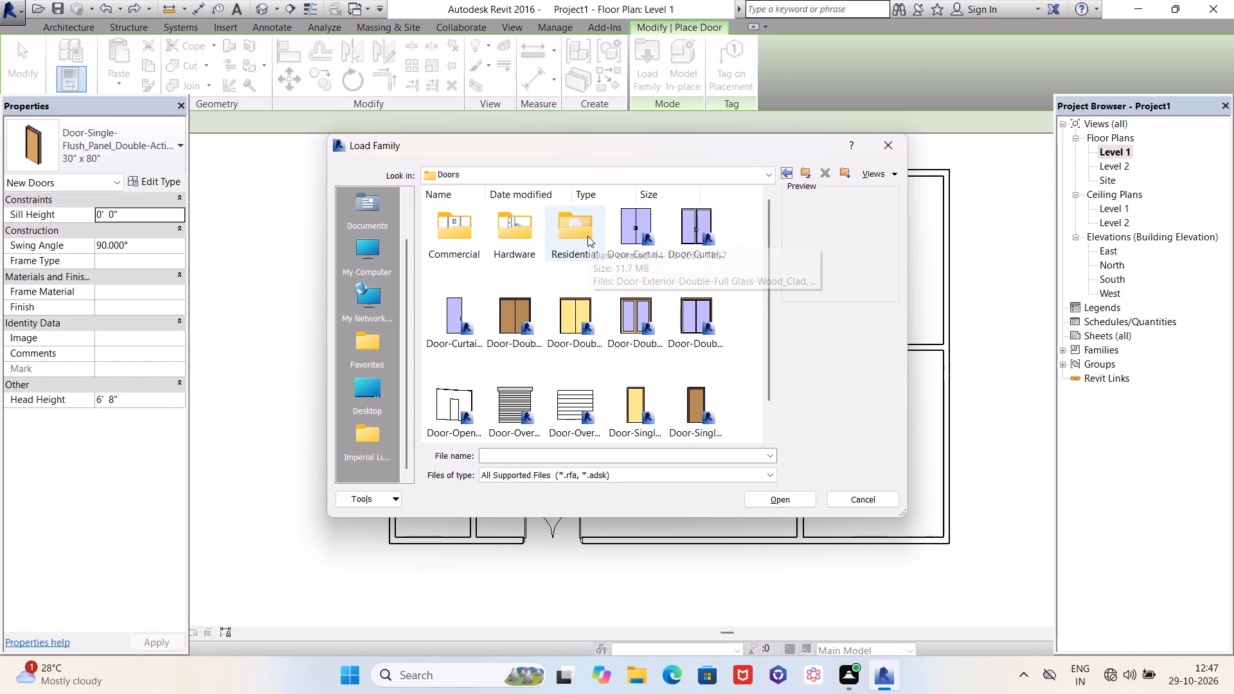
double_click(582, 235)
scroll(627, 263, "down", 6)
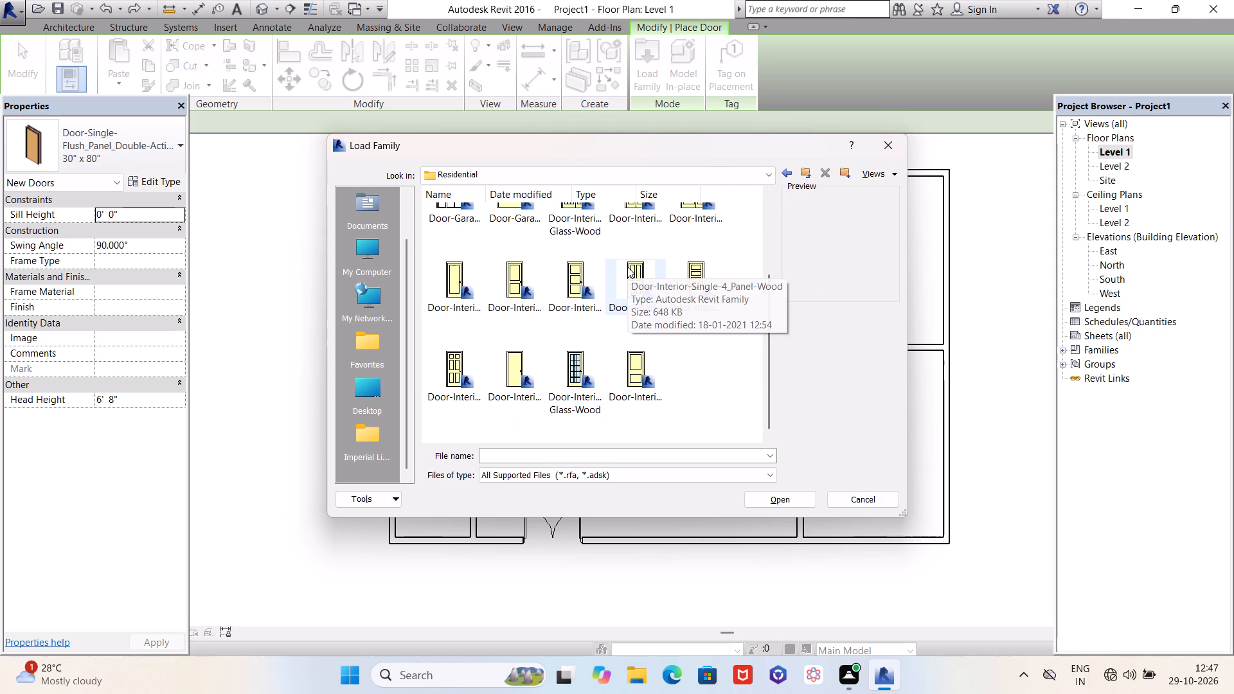
left_click(512, 361)
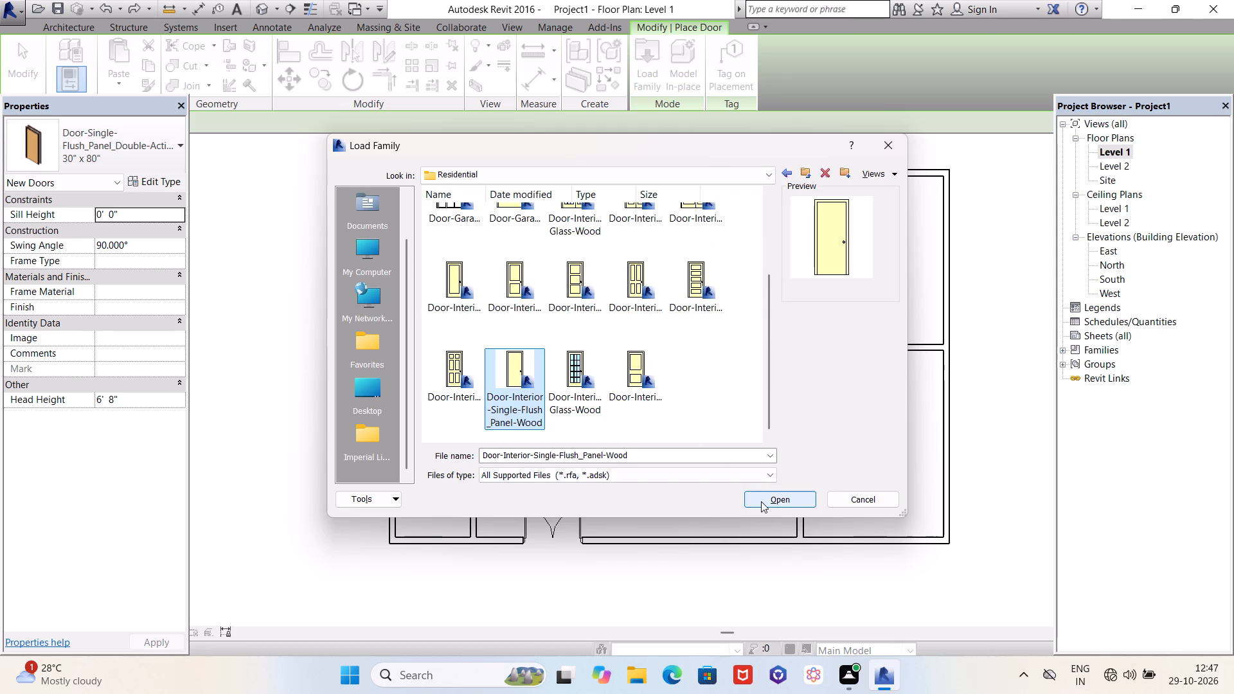
left_click(786, 170)
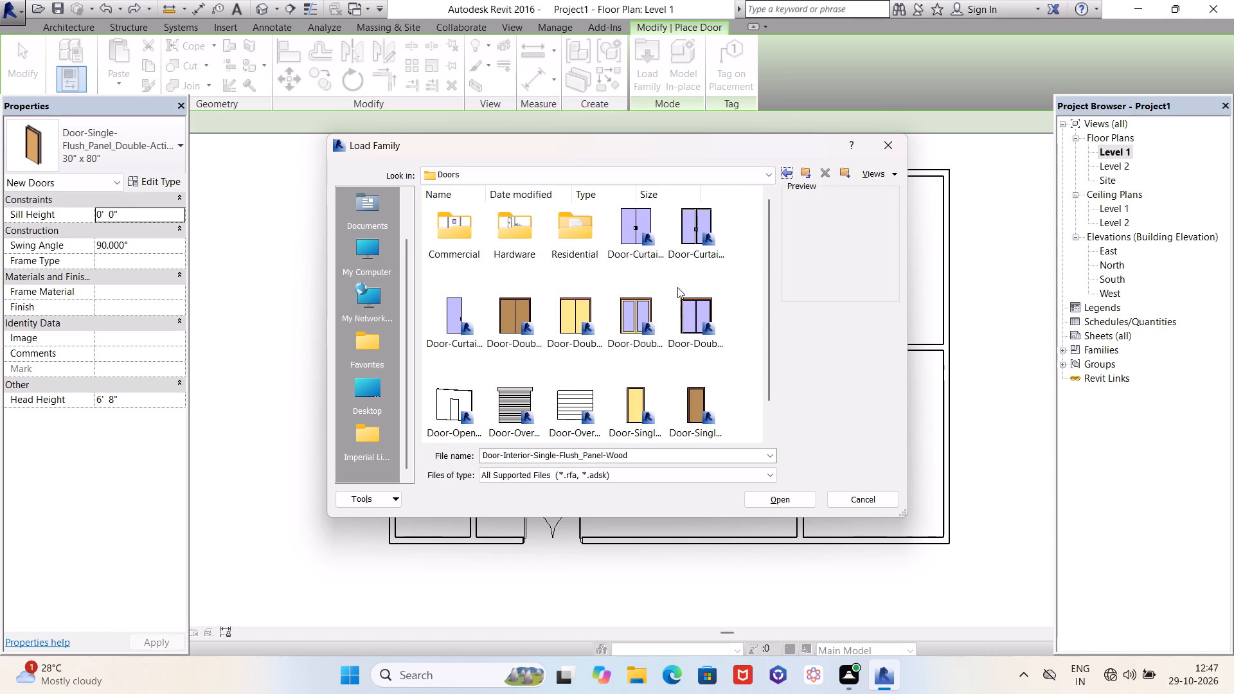
Load the Door-Single-Panel family from the Doors folder with its 30" x 80" type.
scroll(678, 287, "down", 1)
left_click(684, 367)
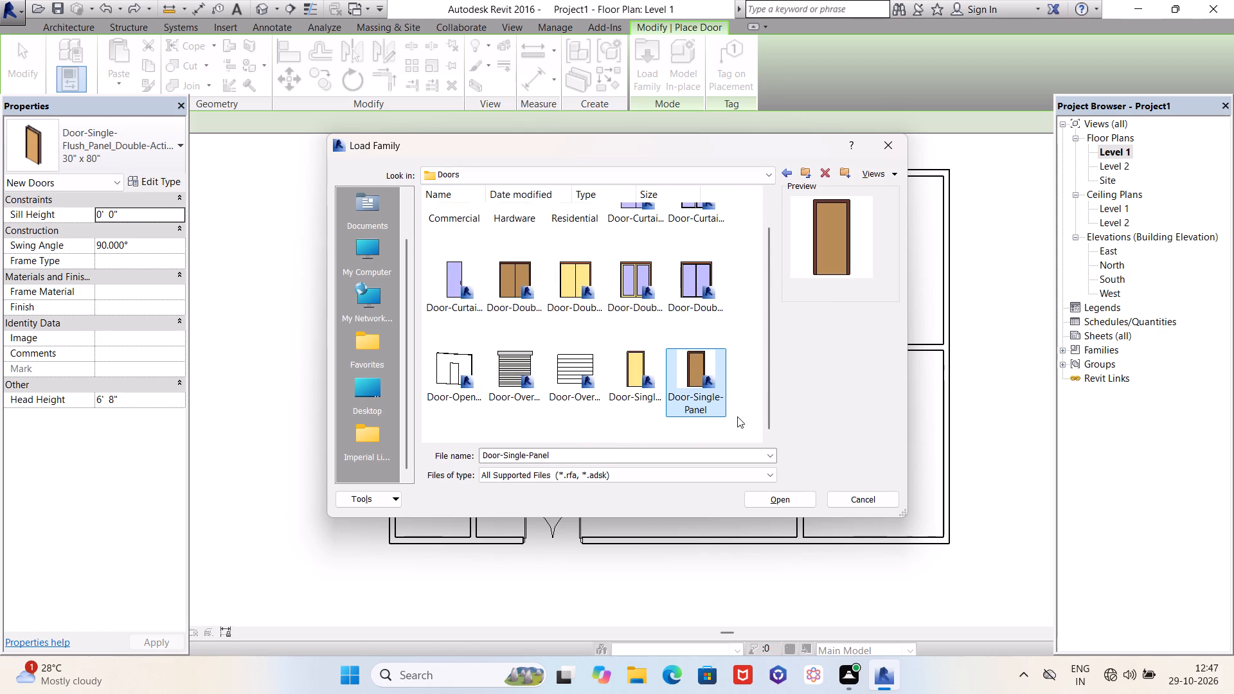
left_click(762, 499)
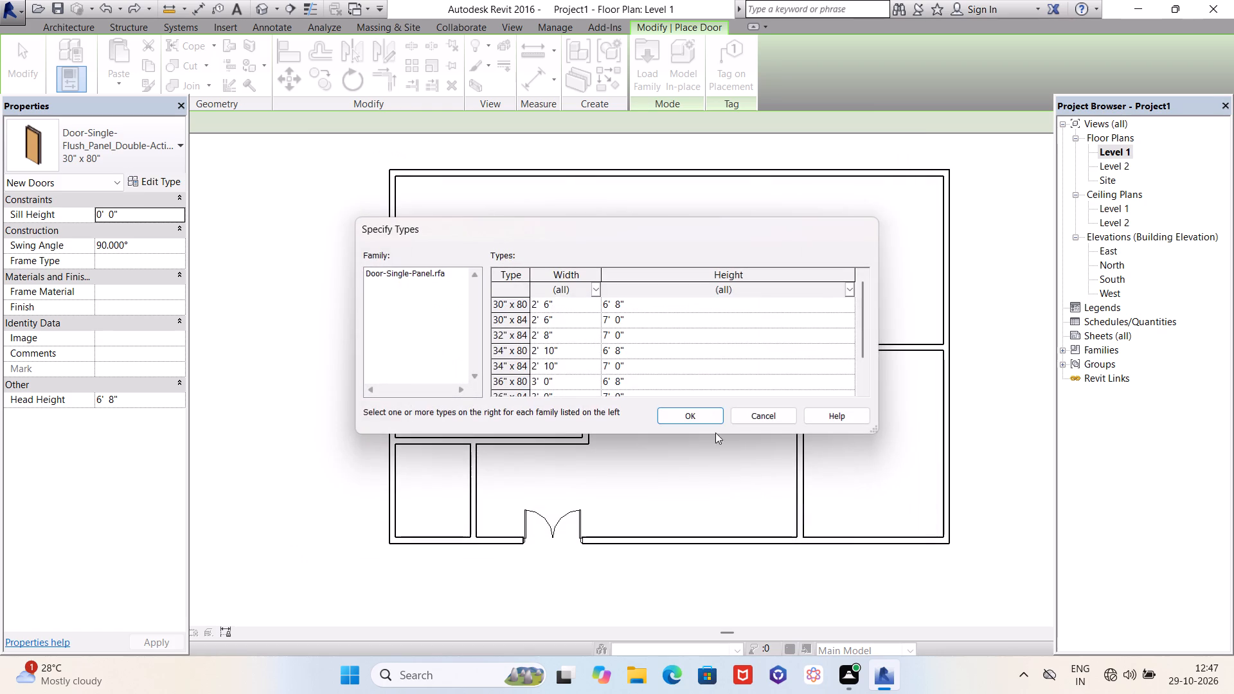
left_click(542, 308)
left_click(690, 418)
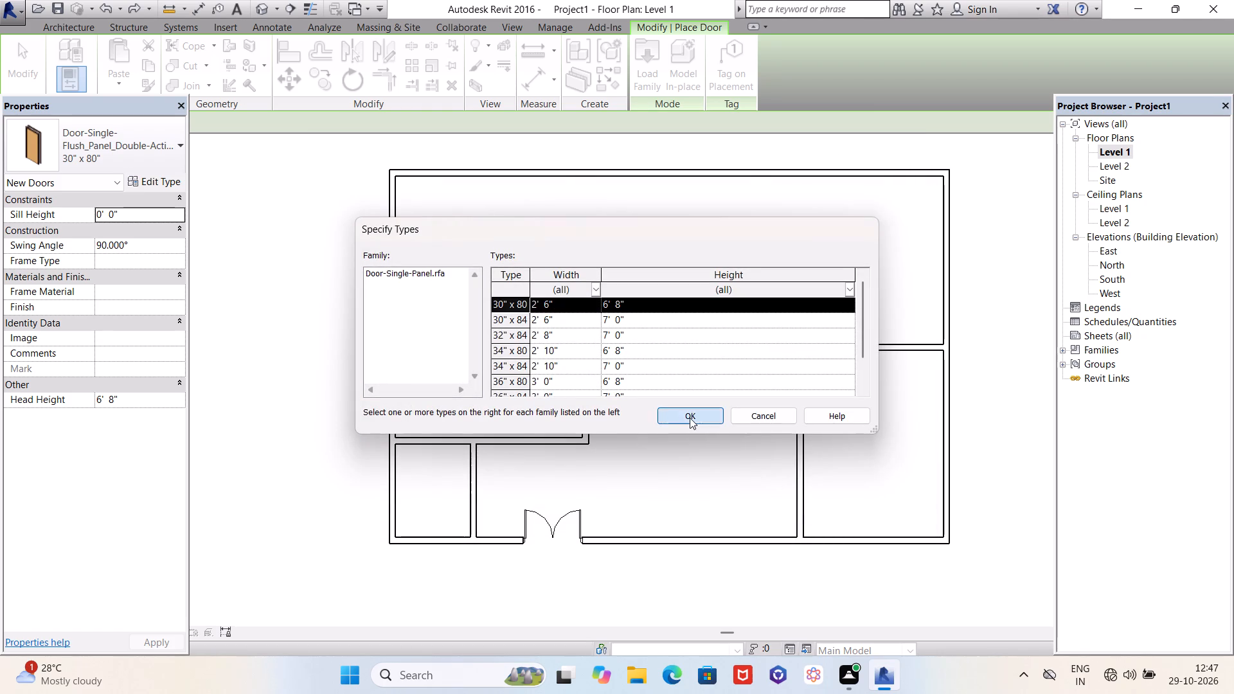
Place the 30" x 80" single-panel door in the southwest room's east wall, swinging into the room, centred about 8' 2" north of the south wall.
left_click(471, 463)
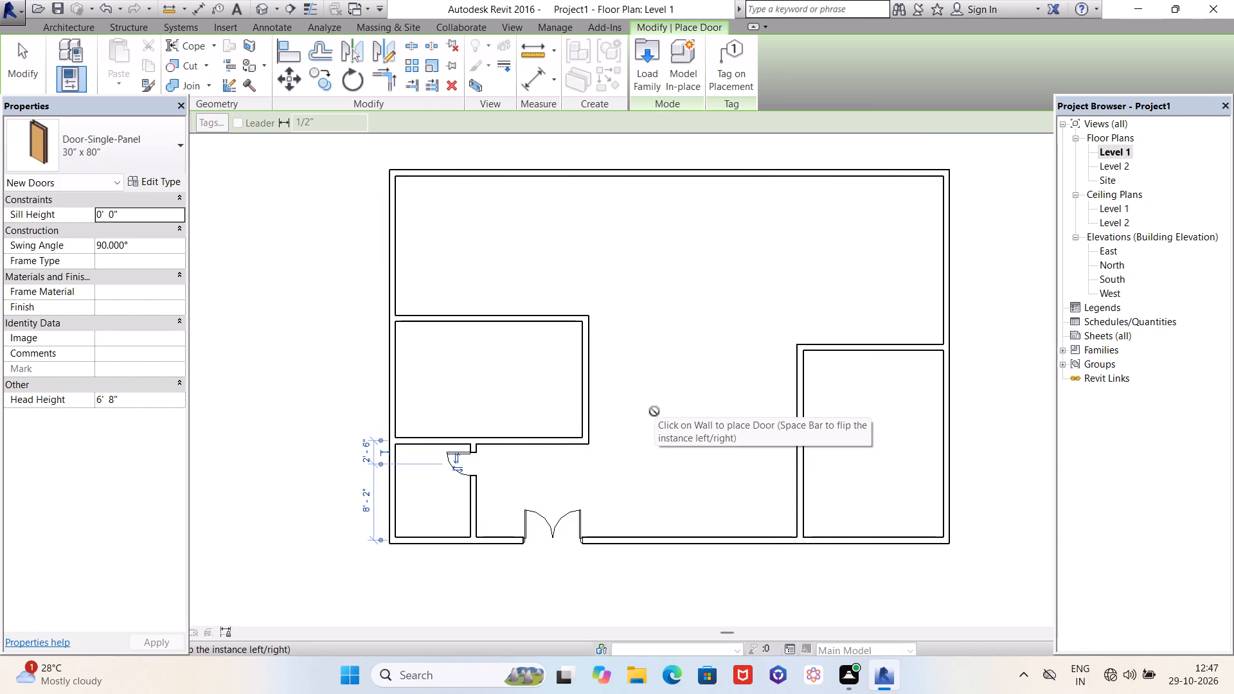
key("Escape")
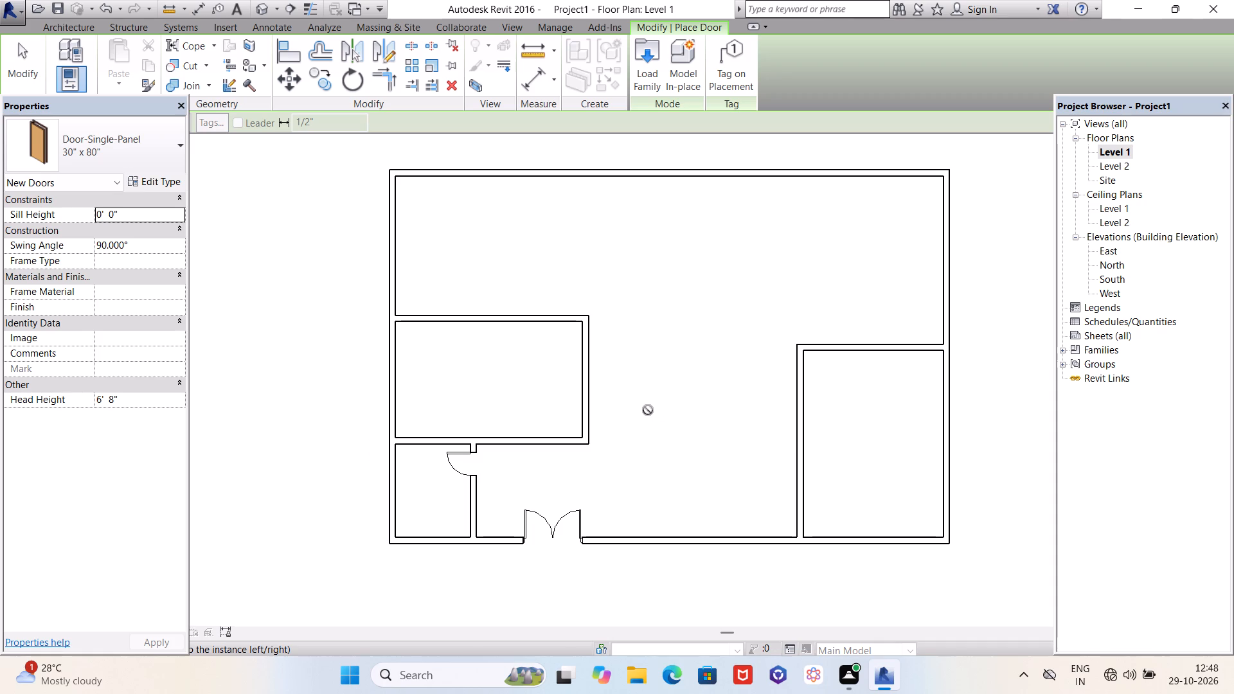
key("Escape")
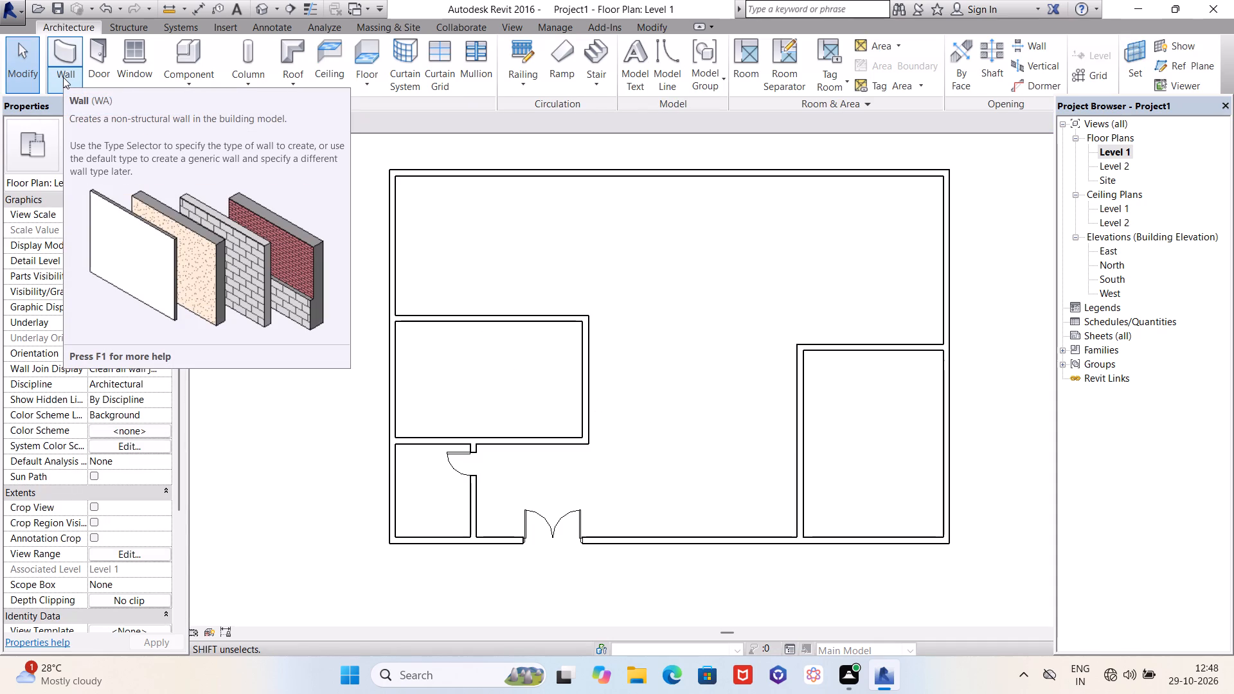
Browse the Residential doors folder and open the Door-Exterior-Single-Entry-Half Flat Glass-Wood_Clad family for loading.
left_click(95, 54)
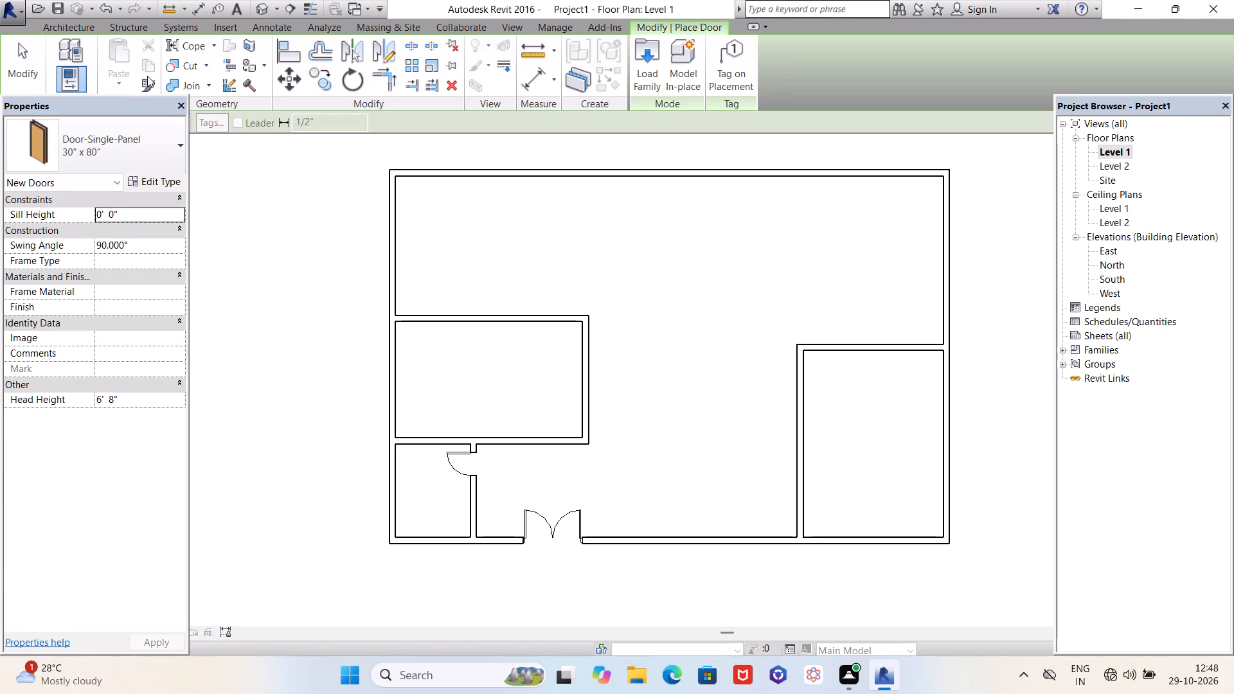
left_click(640, 58)
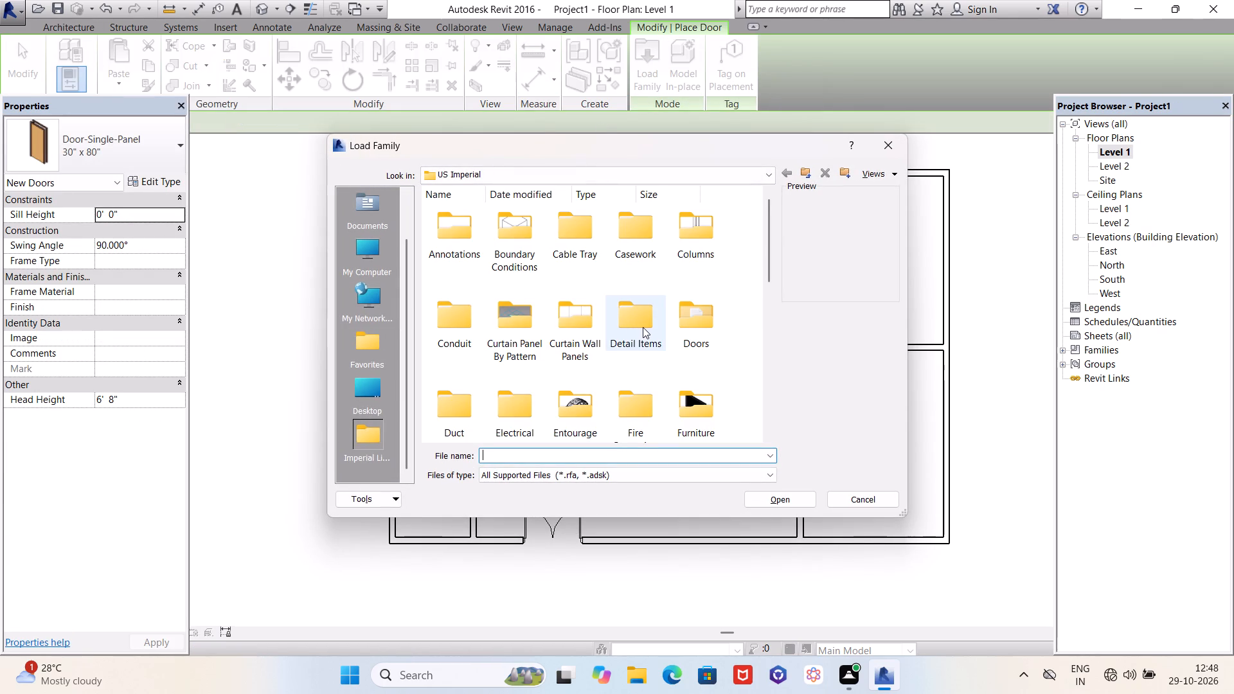
double_click(696, 323)
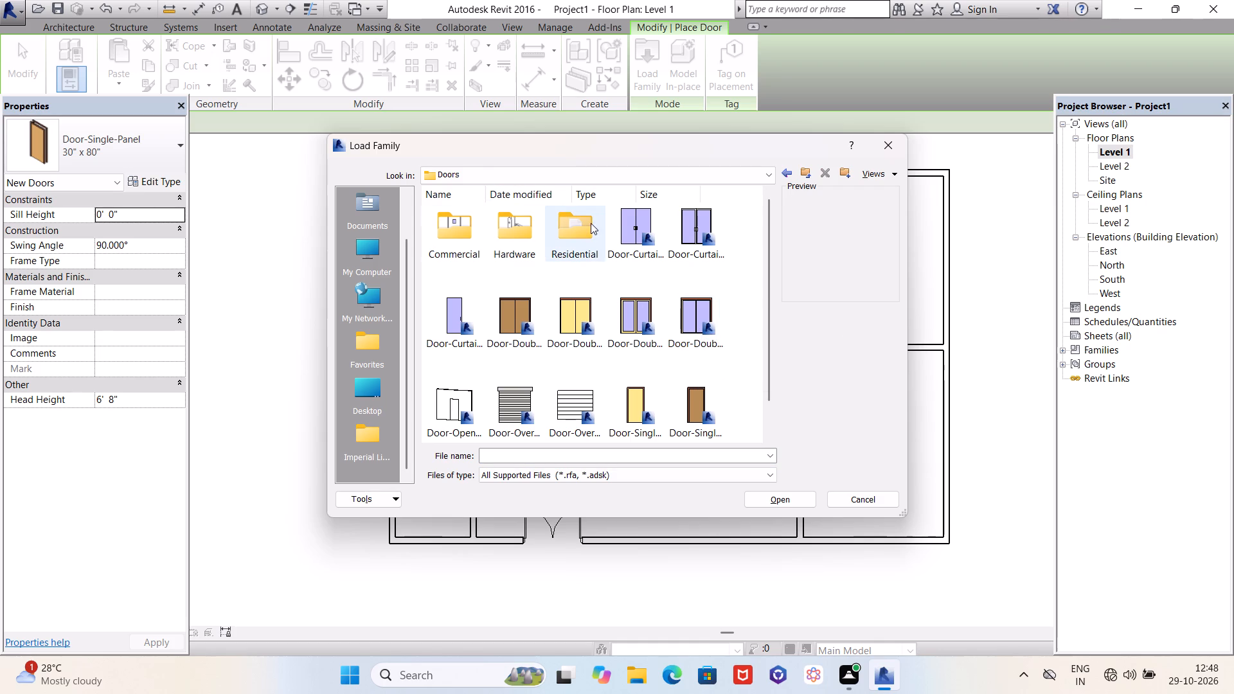
scroll(571, 297, "down", 3)
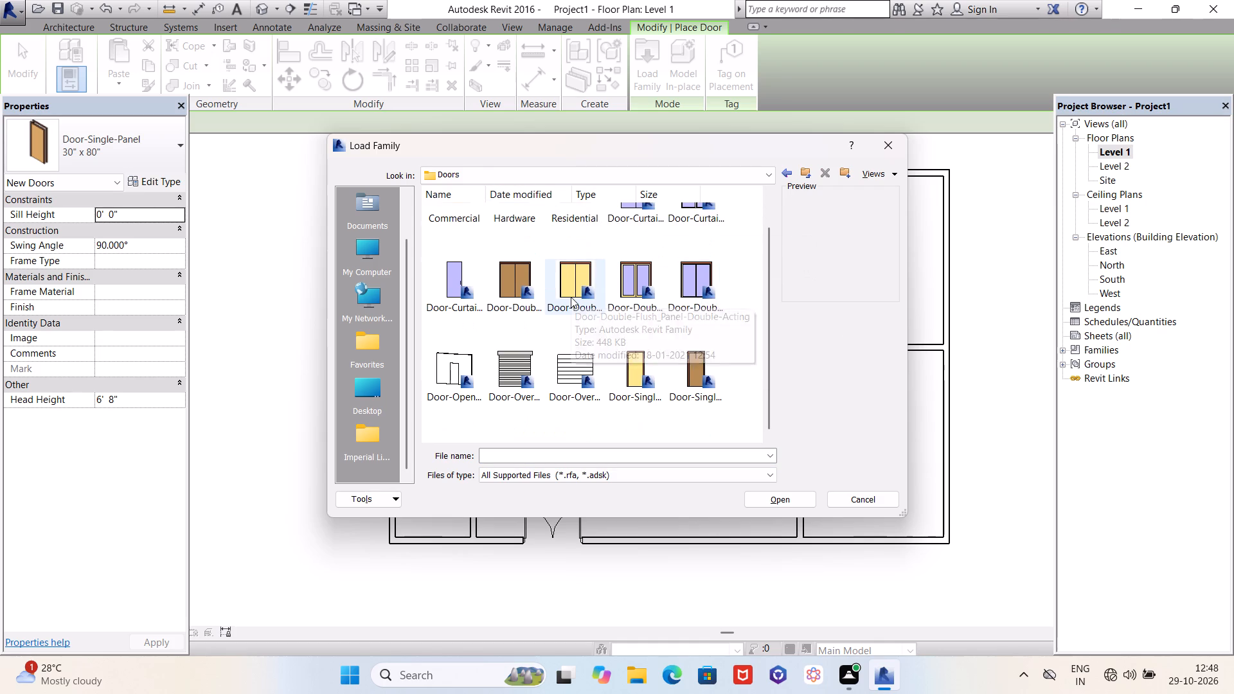
scroll(571, 297, "up", 2)
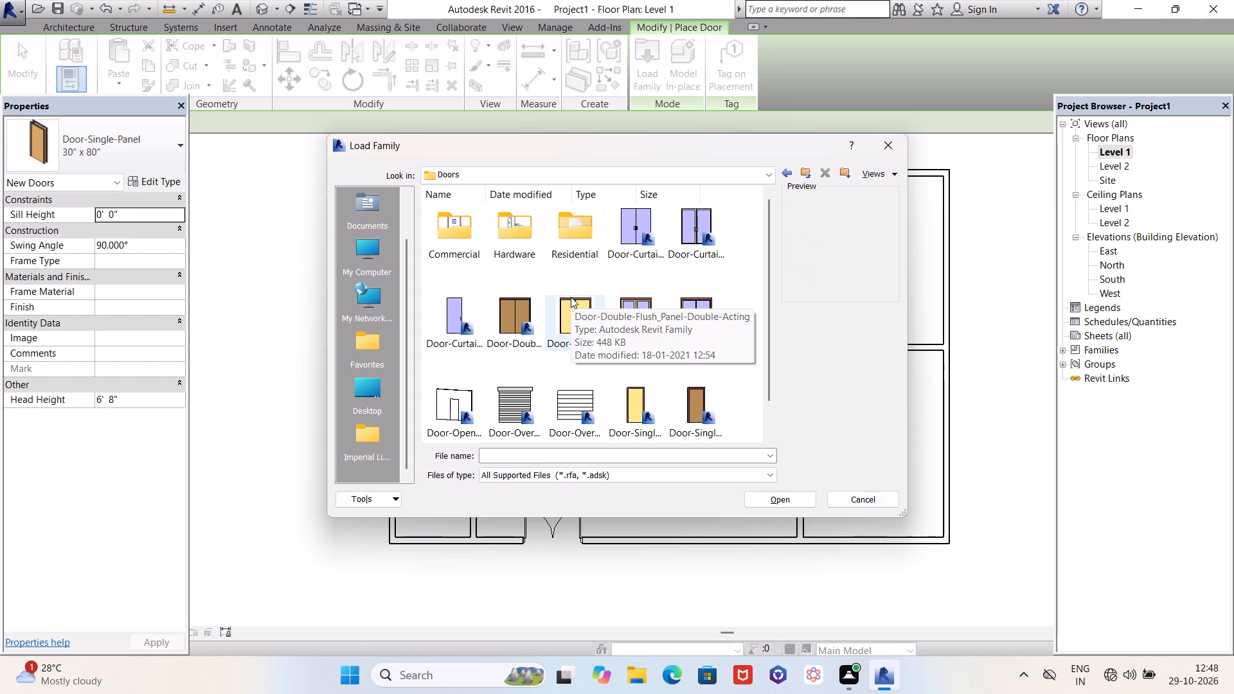
scroll(571, 297, "down", 4)
scroll(571, 297, "up", 5)
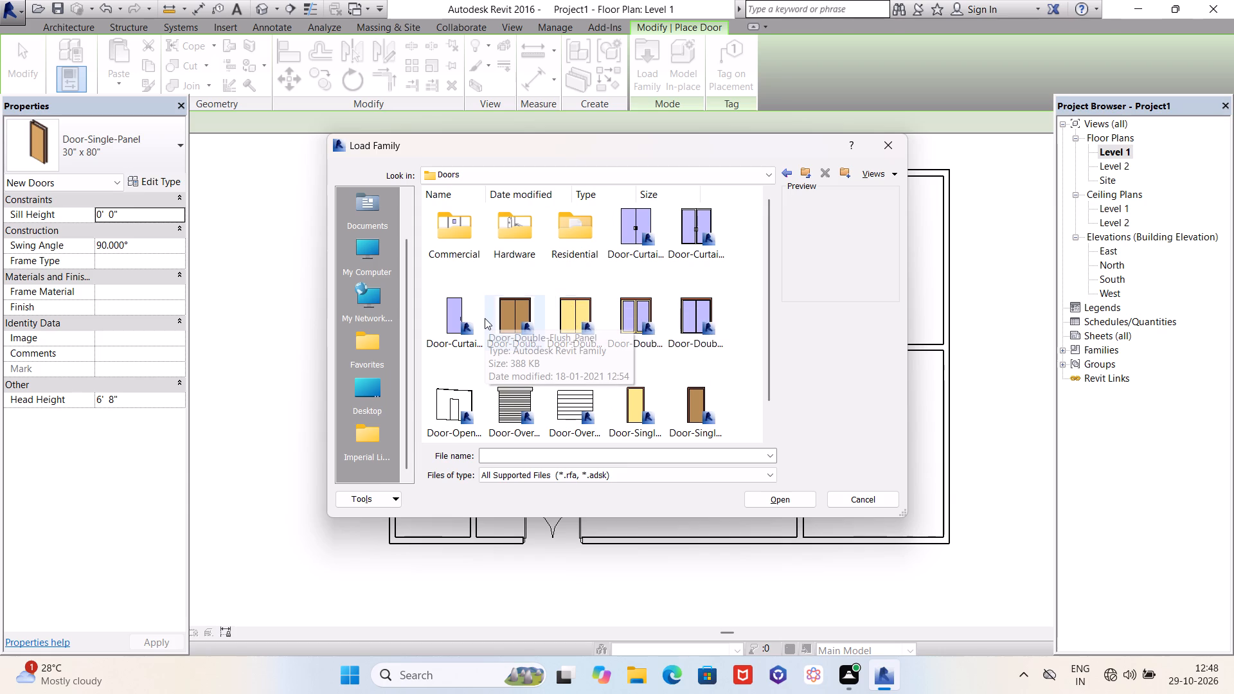
double_click(569, 235)
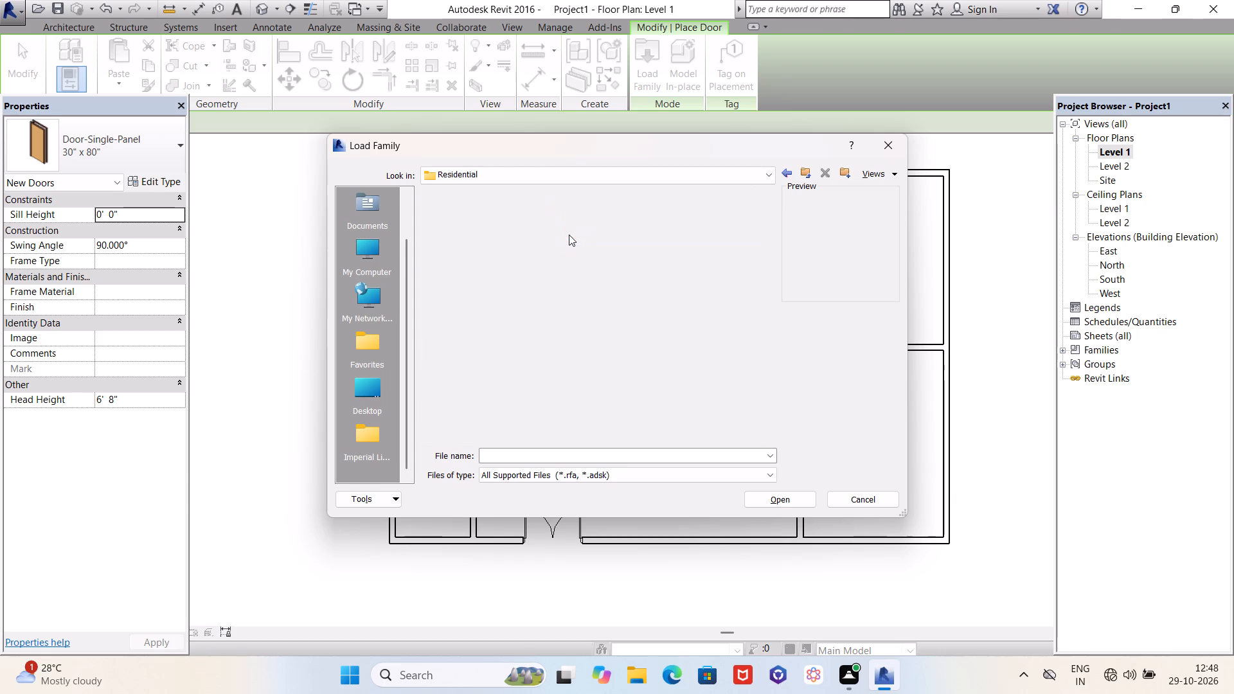
scroll(551, 268, "down", 6)
scroll(551, 272, "up", 4)
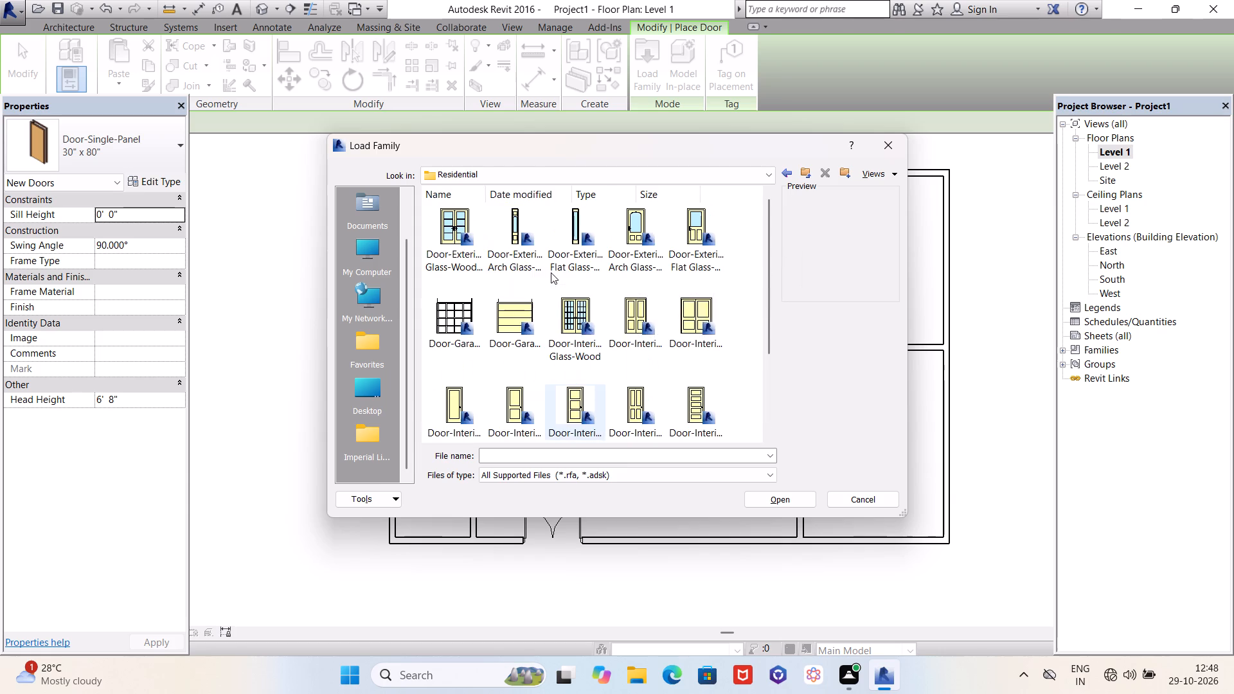
scroll(551, 272, "up", 2)
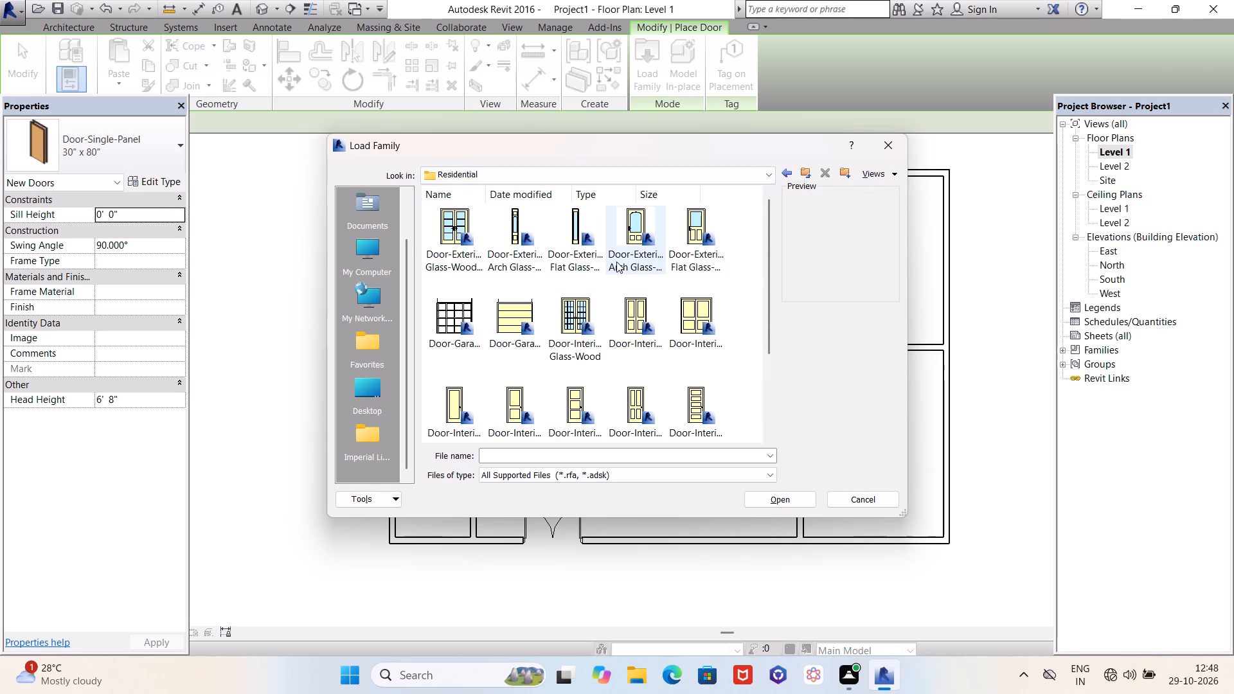
left_click(691, 236)
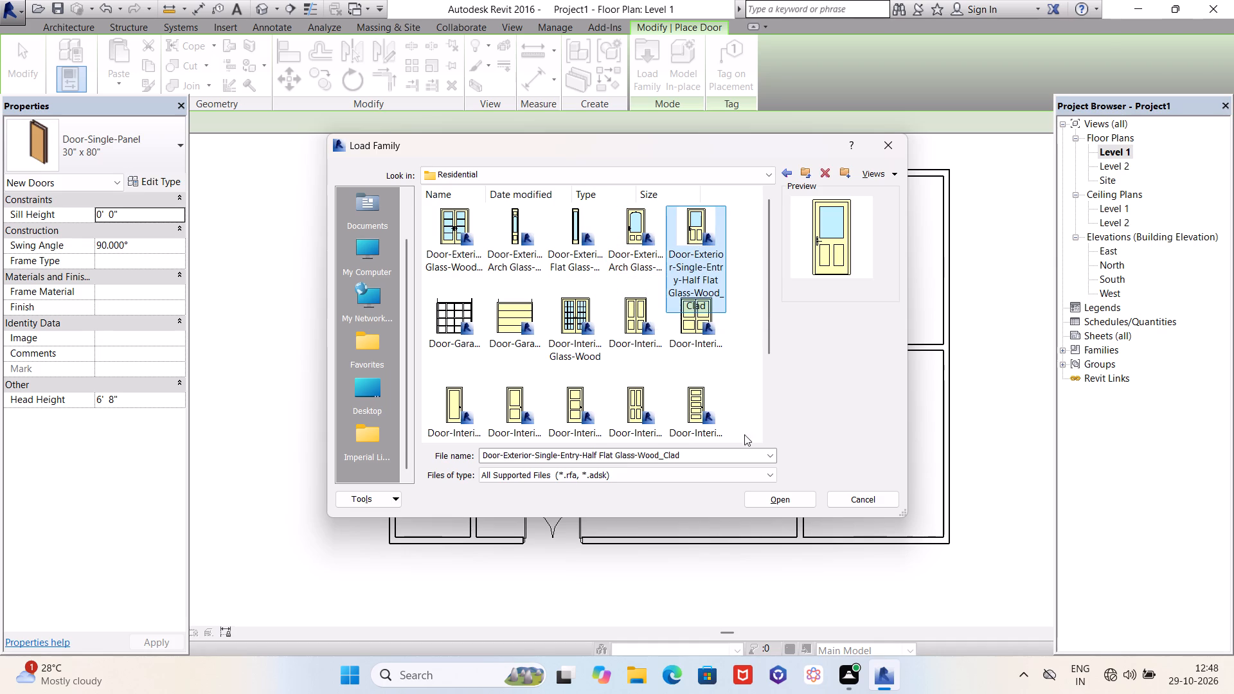
left_click(770, 499)
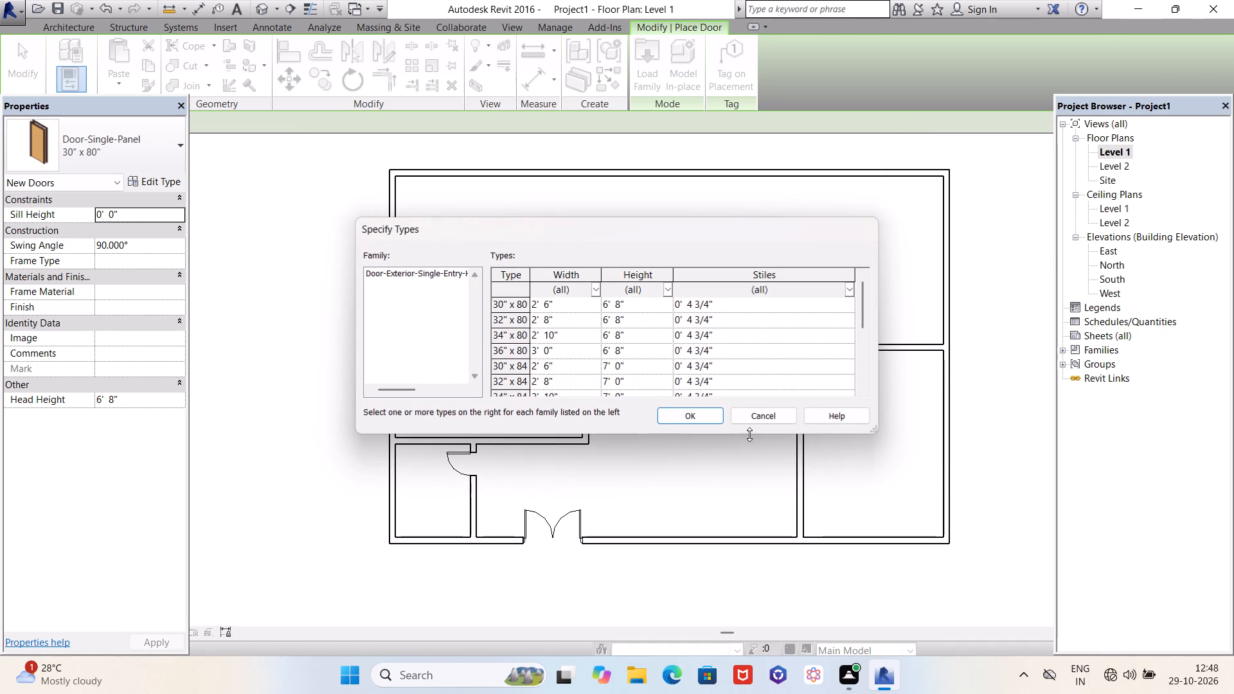
Load the half flat glass exterior door with its 36" x 84" type.
scroll(654, 340, "down", 3)
scroll(654, 341, "up", 2)
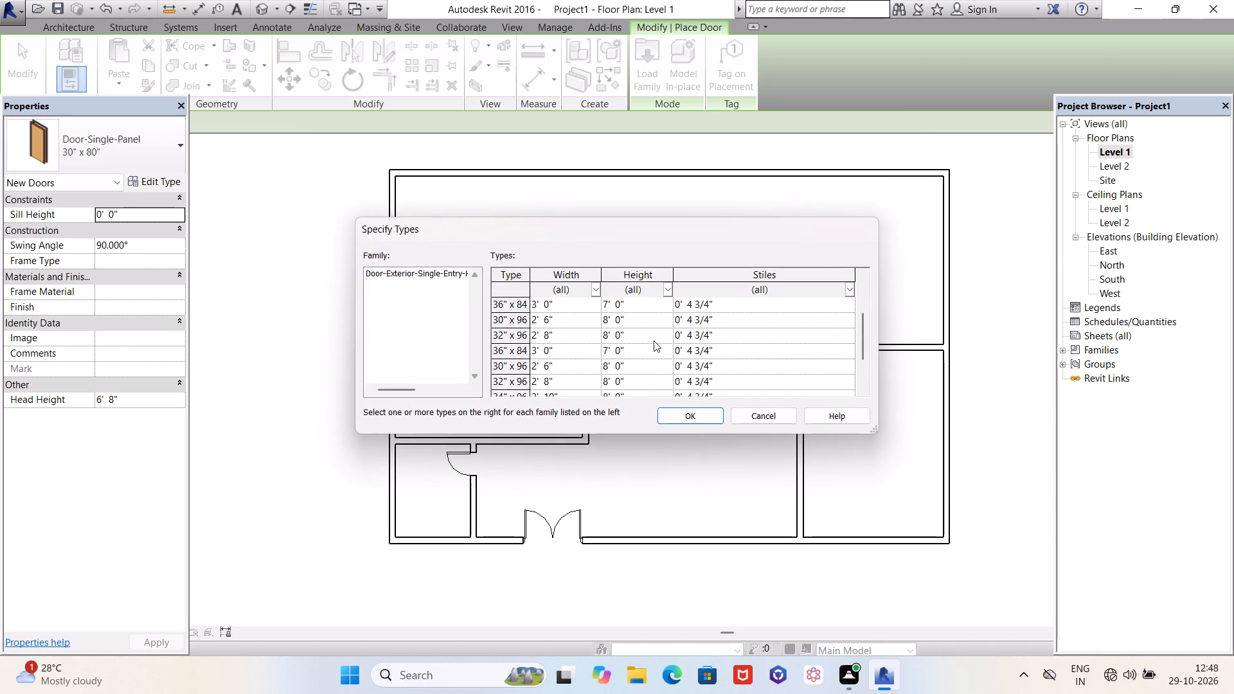
scroll(654, 341, "up", 3)
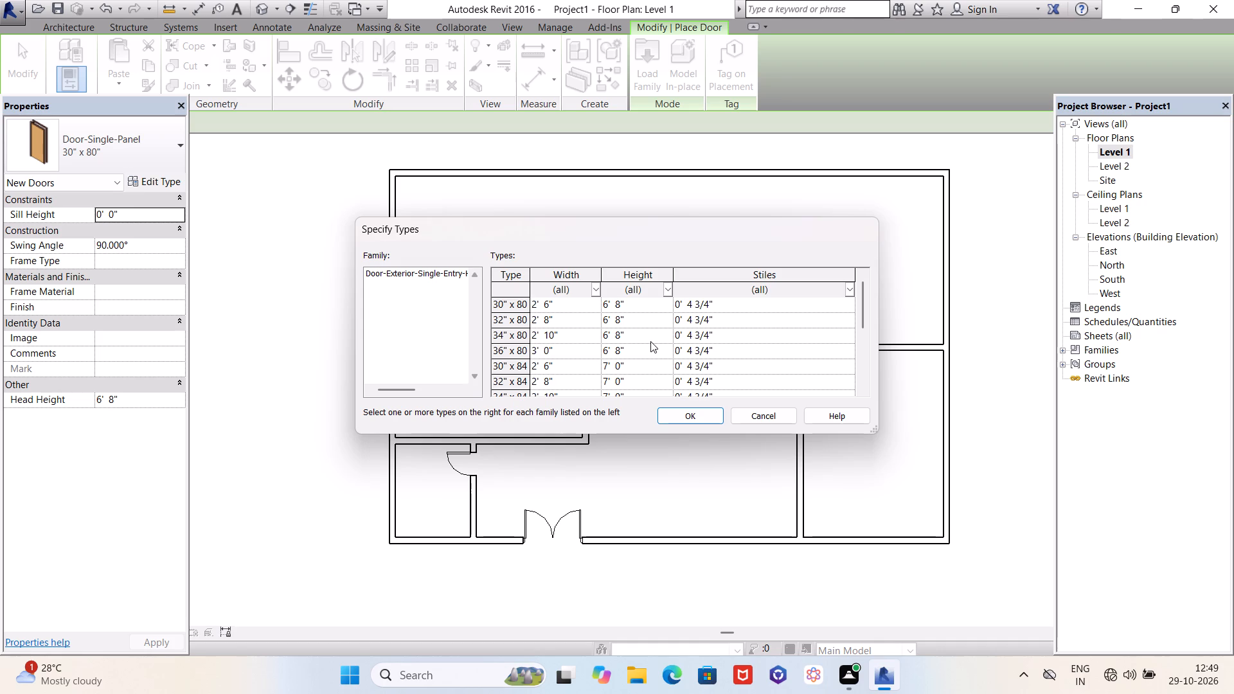
scroll(647, 345, "down", 2)
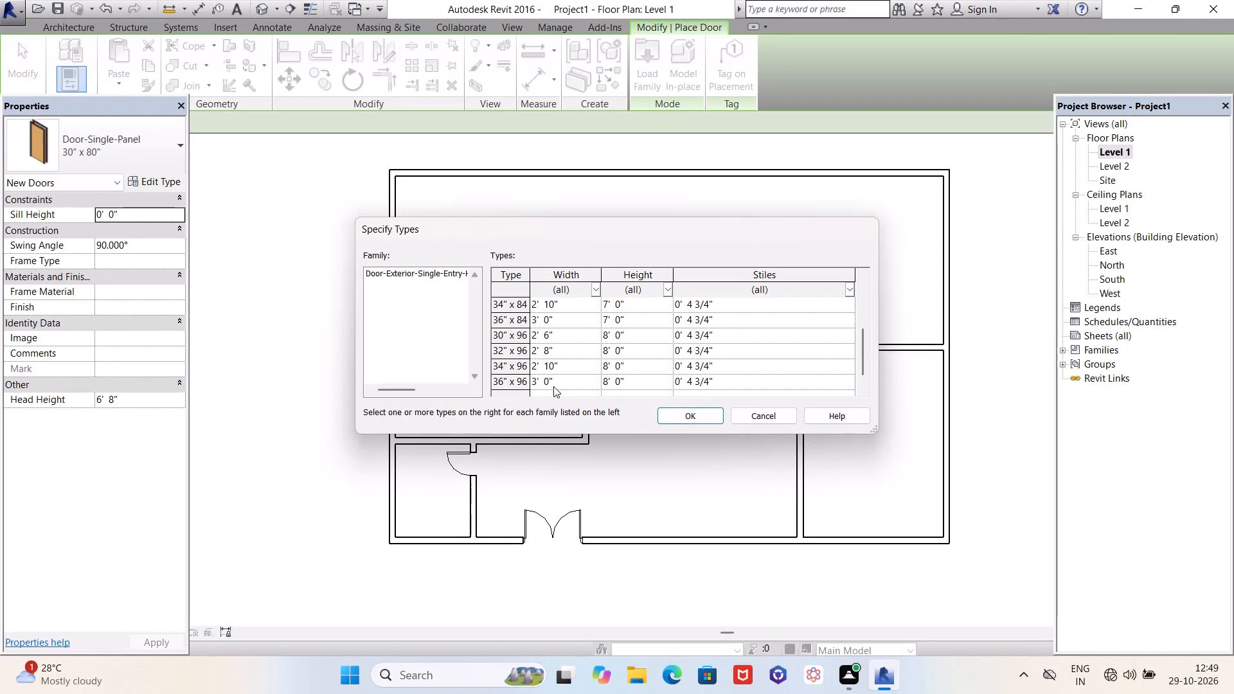
left_click(559, 380)
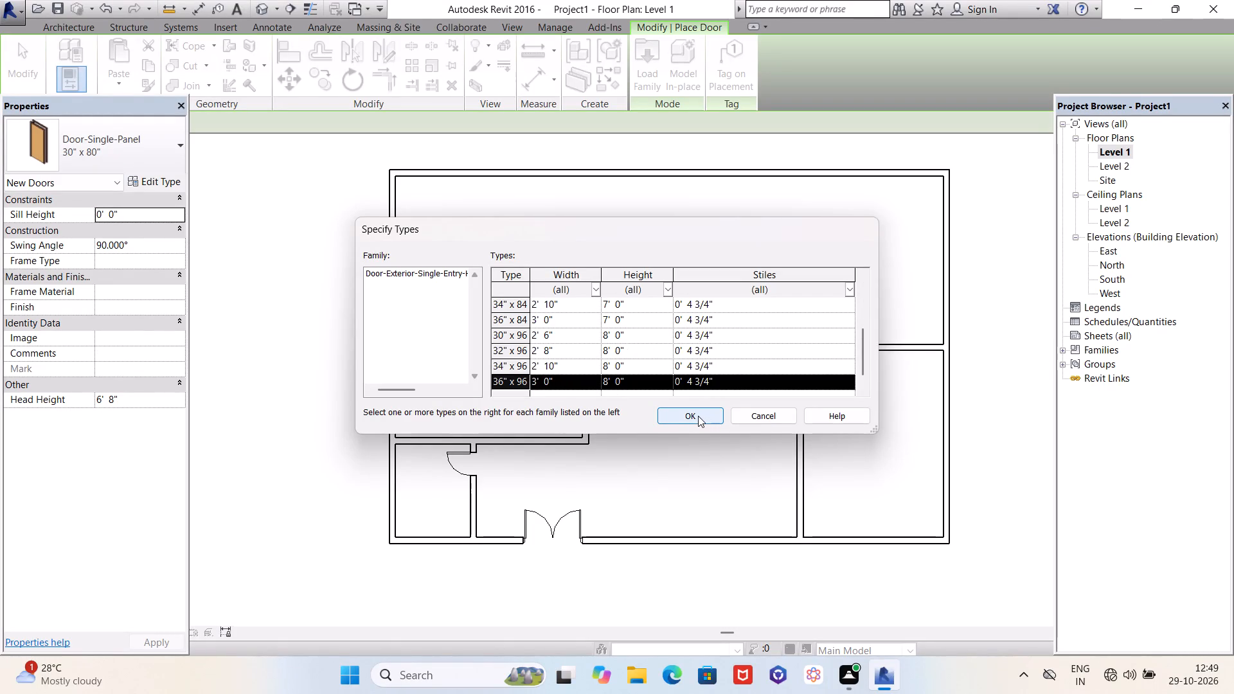
left_click(641, 323)
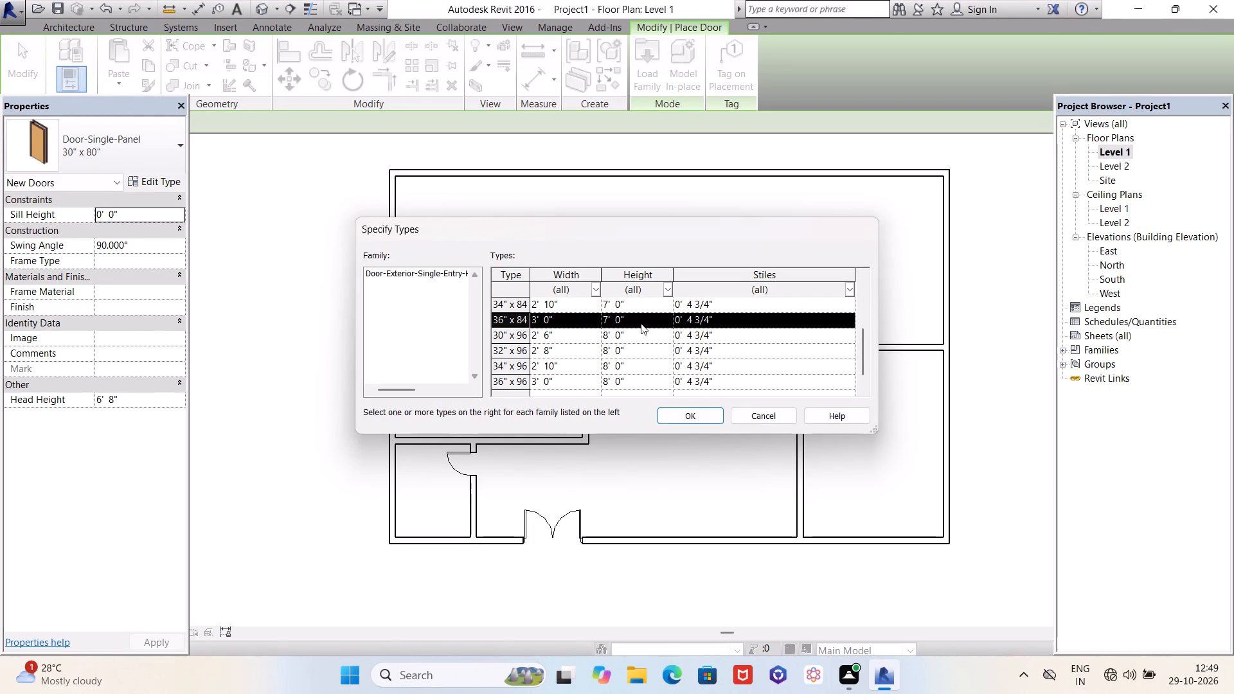
left_click(677, 410)
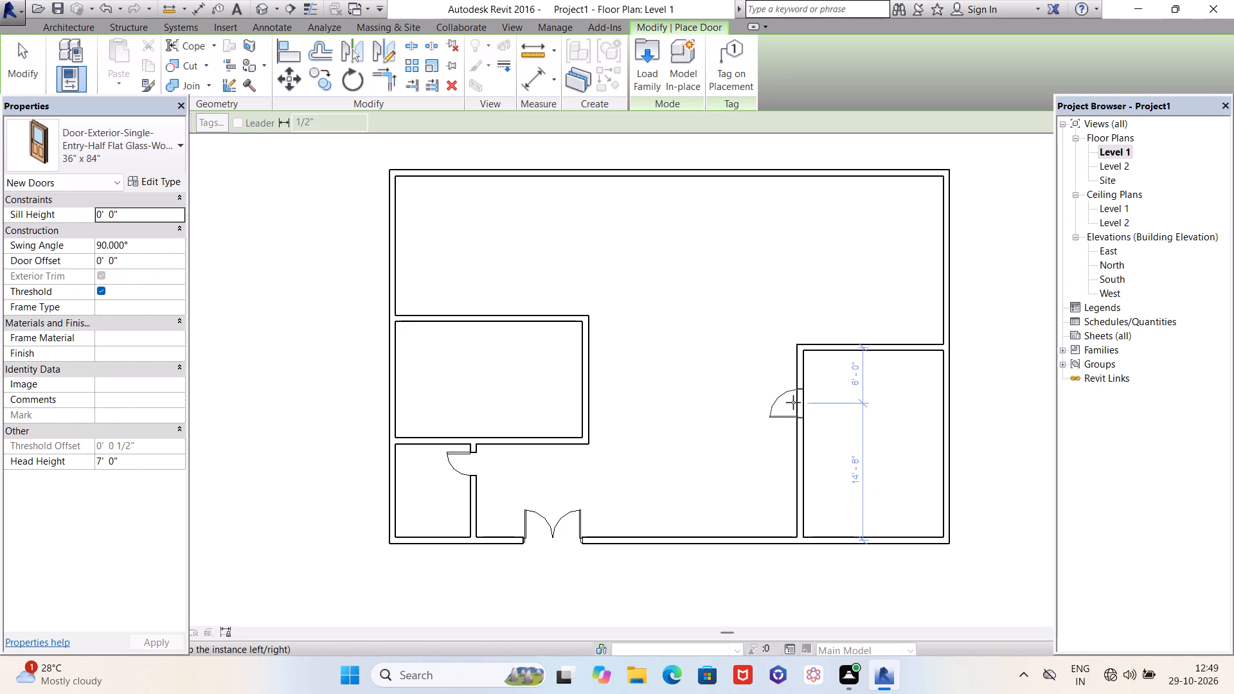
Place the 36" x 84" door in the southeast room's west wall, swinging into the room, centred about 4' 0" south of the room's north wall.
key("space")
key("space")
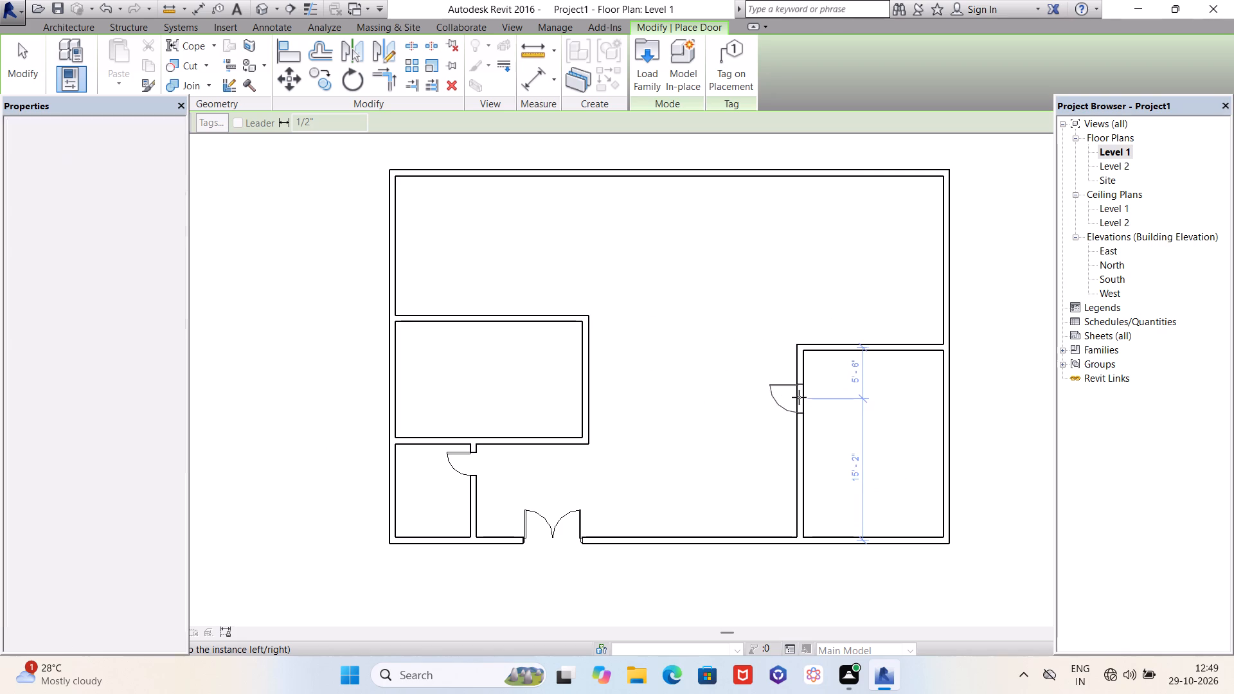
key("space")
key("space")
key("space")
key("space")
key("space")
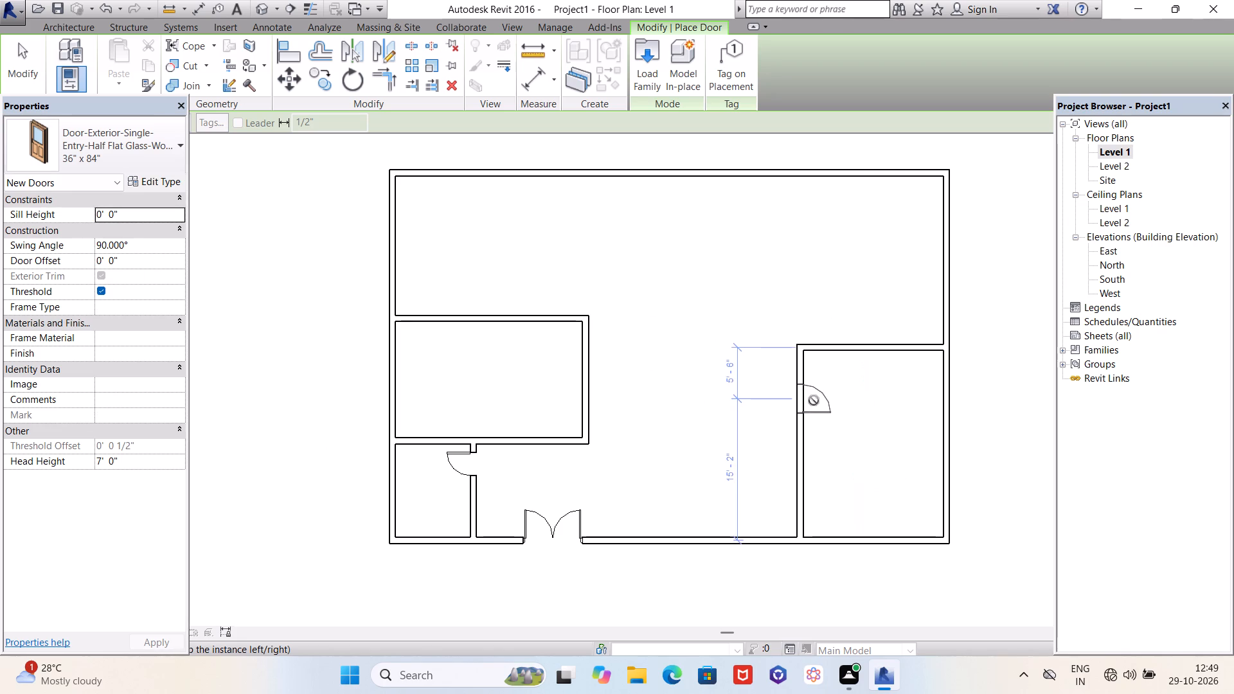
key("space")
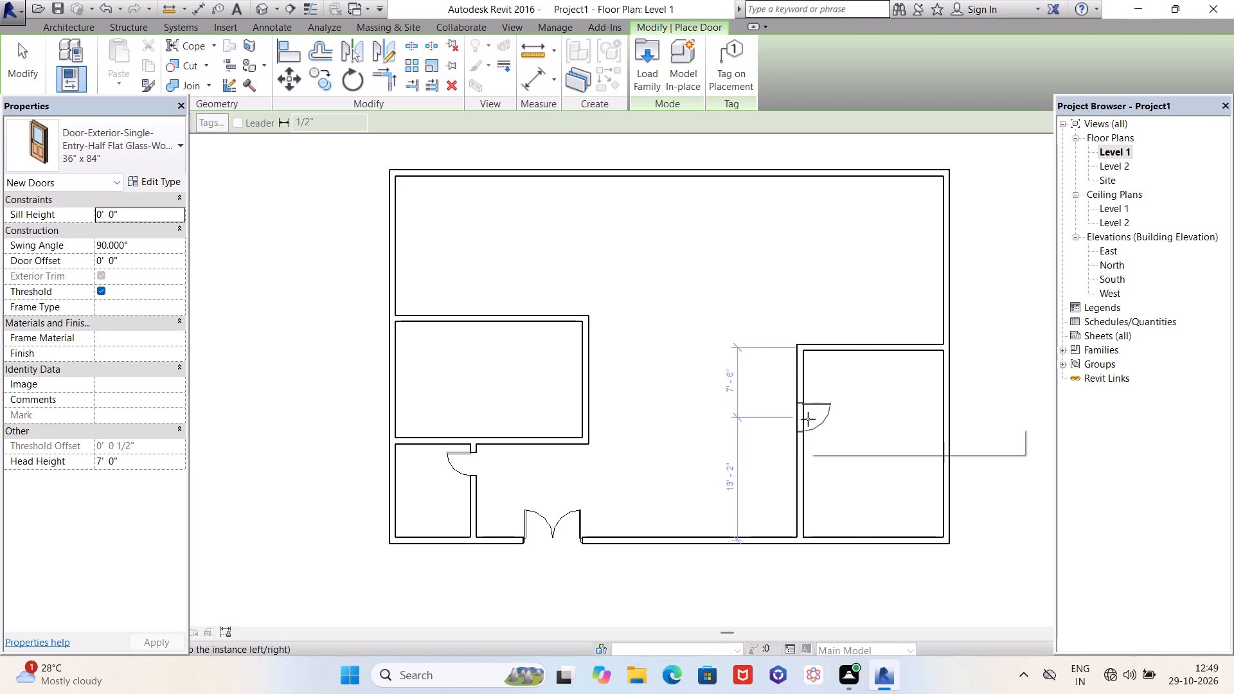
left_click(809, 386)
scroll(781, 479, "down", 4)
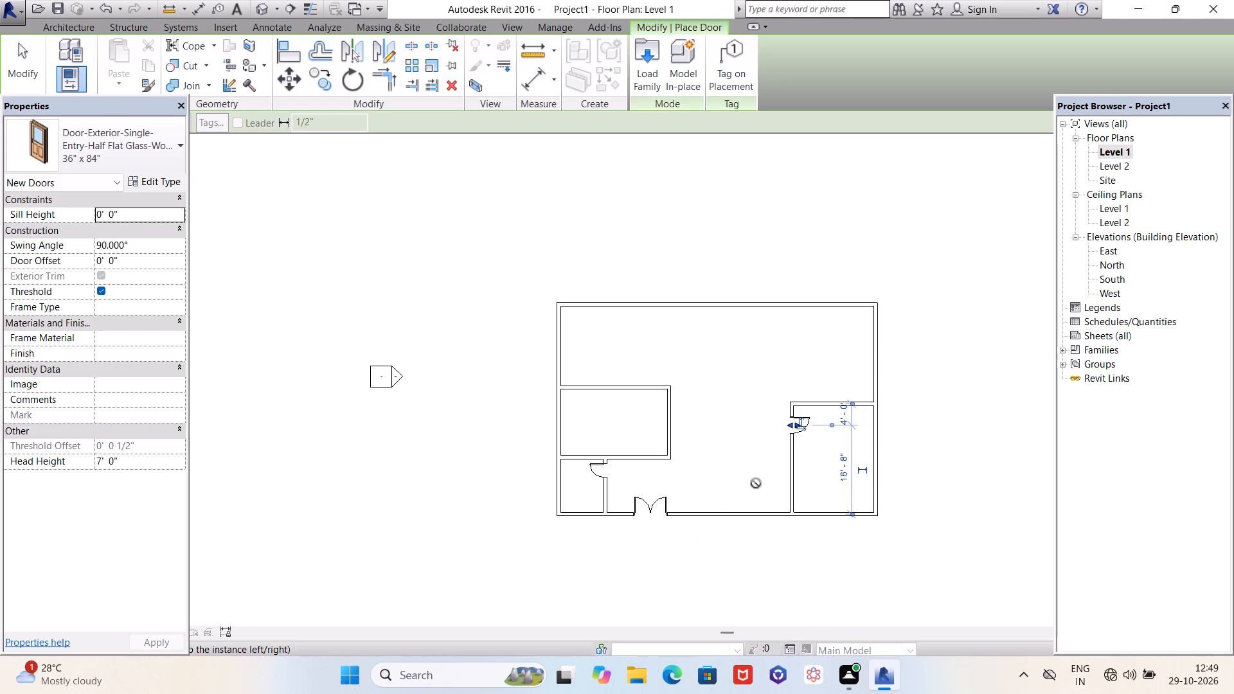
key("Escape")
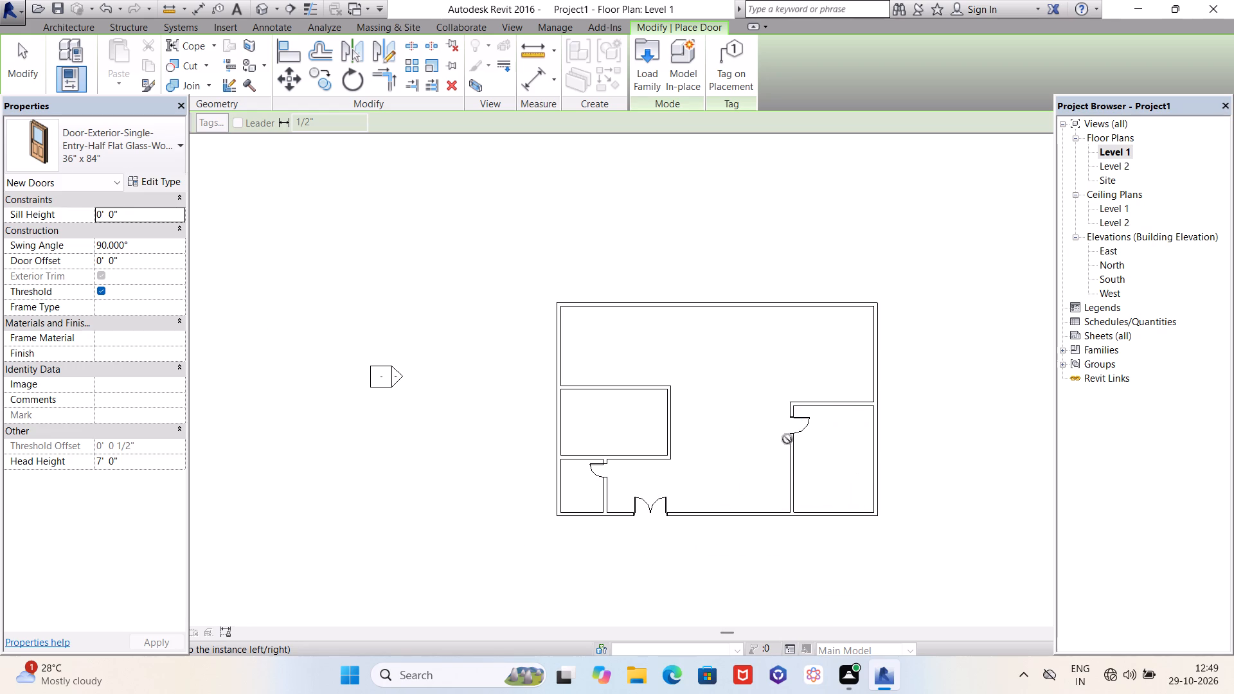
key("Escape")
Nudge the southeast room's door along its wall, settling it slightly north of where it was placed, near the room's northwest corner.
left_click(809, 423)
key("Down")
key("Down")
key("Down")
key("Down")
key("Down")
key("Down")
key("Down")
key("Down")
key("Down")
key("Down")
key("Down")
key("Down")
key("Down")
key("Down")
key("Down")
key("Down")
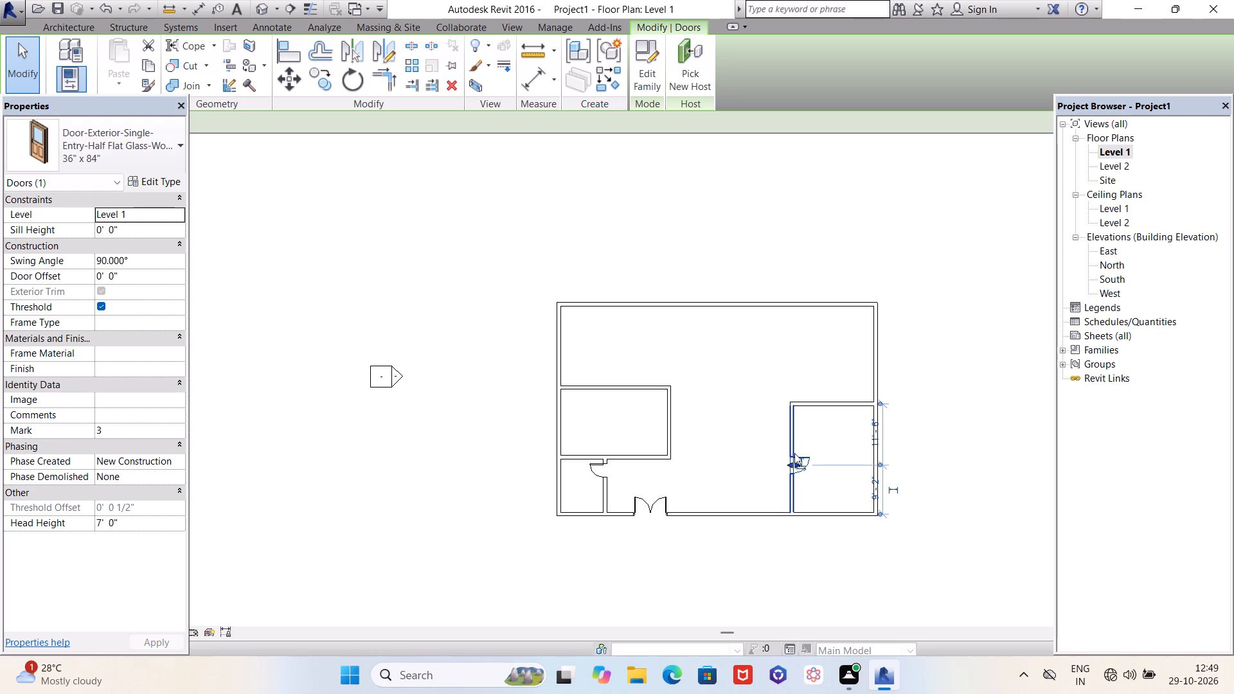
key("Up")
key("Up")
key("Up")
key("Up")
key("Up")
key("Up")
key("Up")
key("Up")
key("Up")
key("Up")
key("Up")
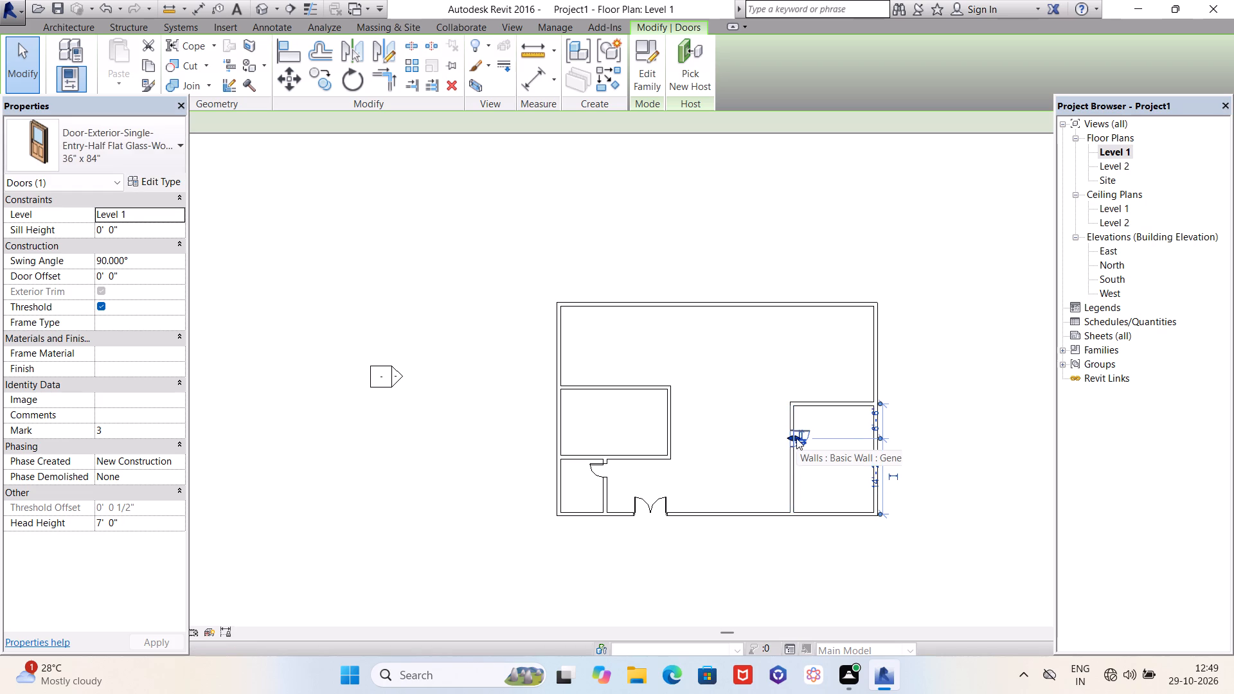
key("Down")
key("Down")
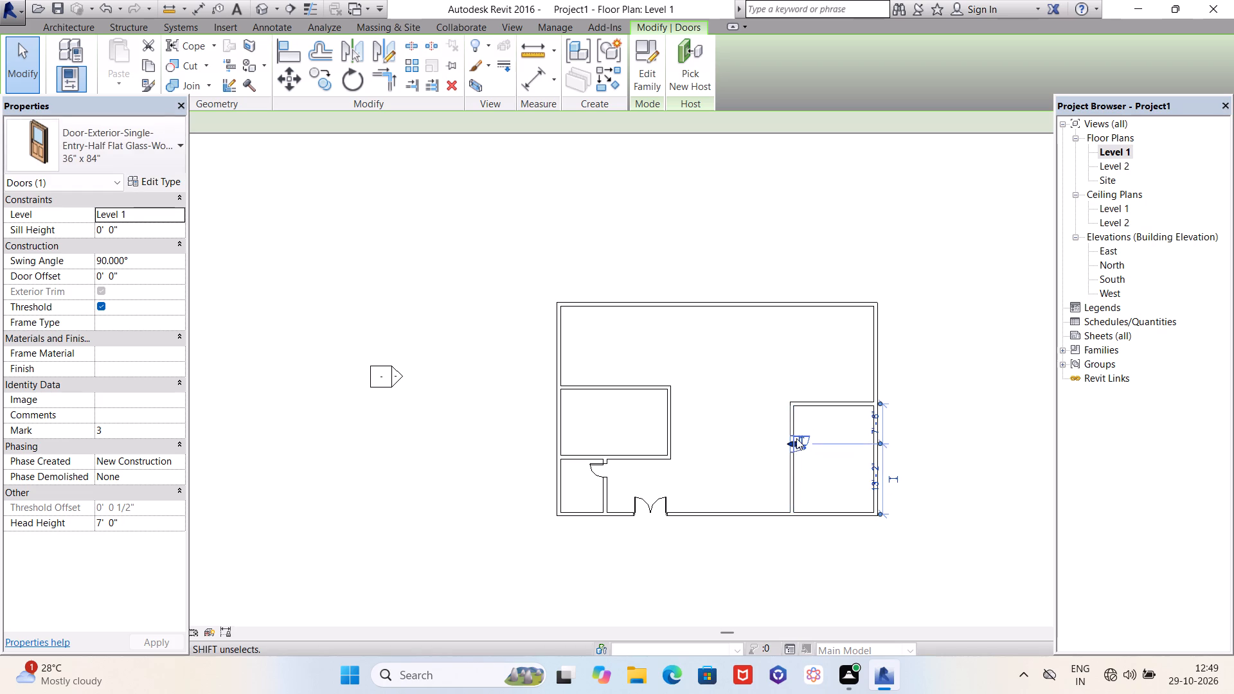
key("Down")
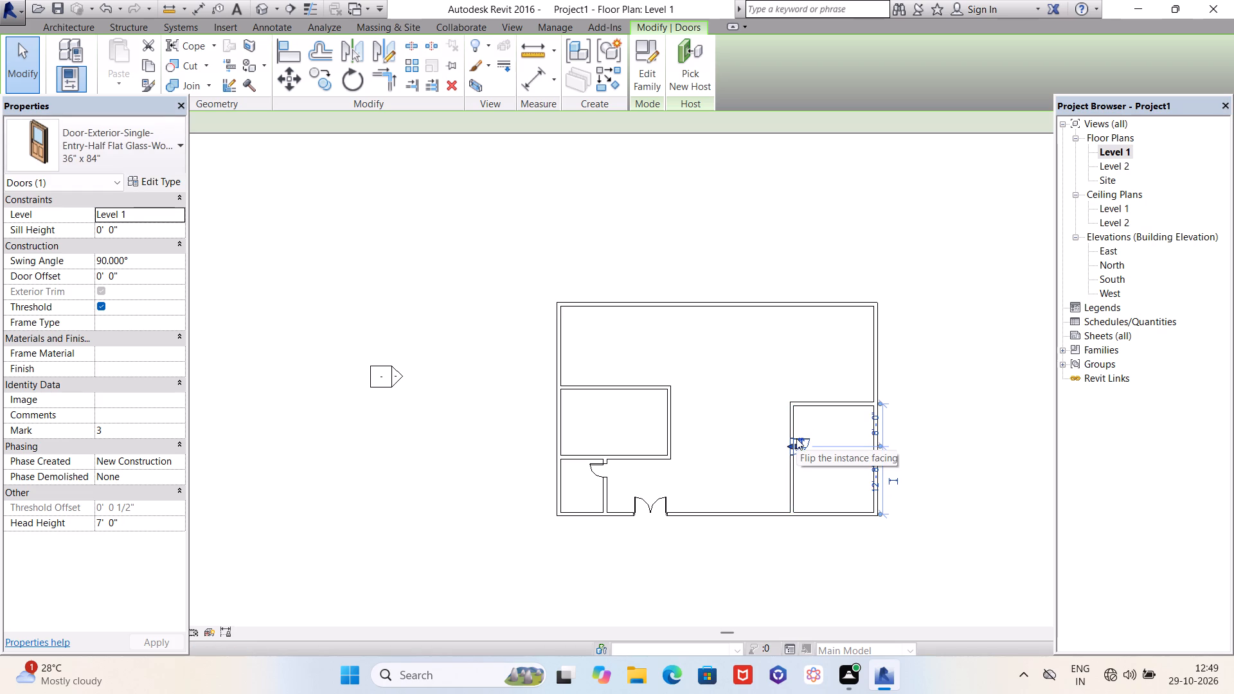
key("Up")
key("Up")
key("Up")
key("Up")
key("Up")
key("Up")
key("Up")
key("Up")
key("Up")
key("Up")
key("Up")
key("Up")
key("Up")
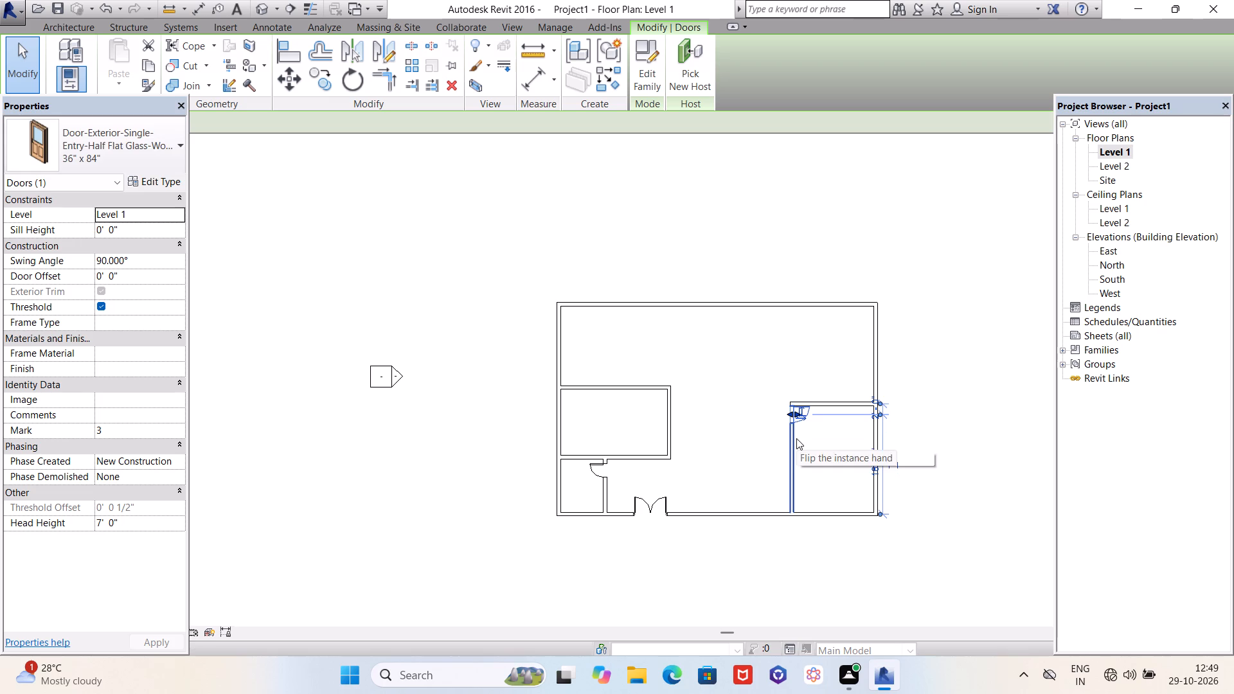
key("Down")
key("Down")
key("Down")
key("Escape")
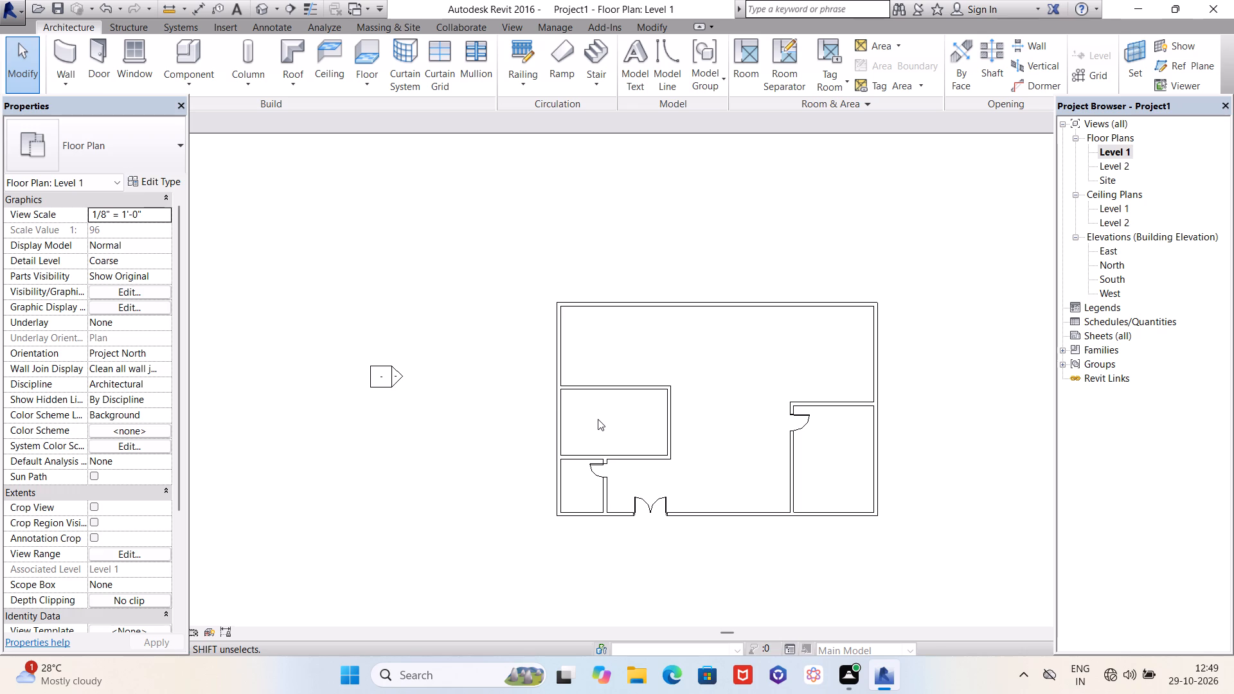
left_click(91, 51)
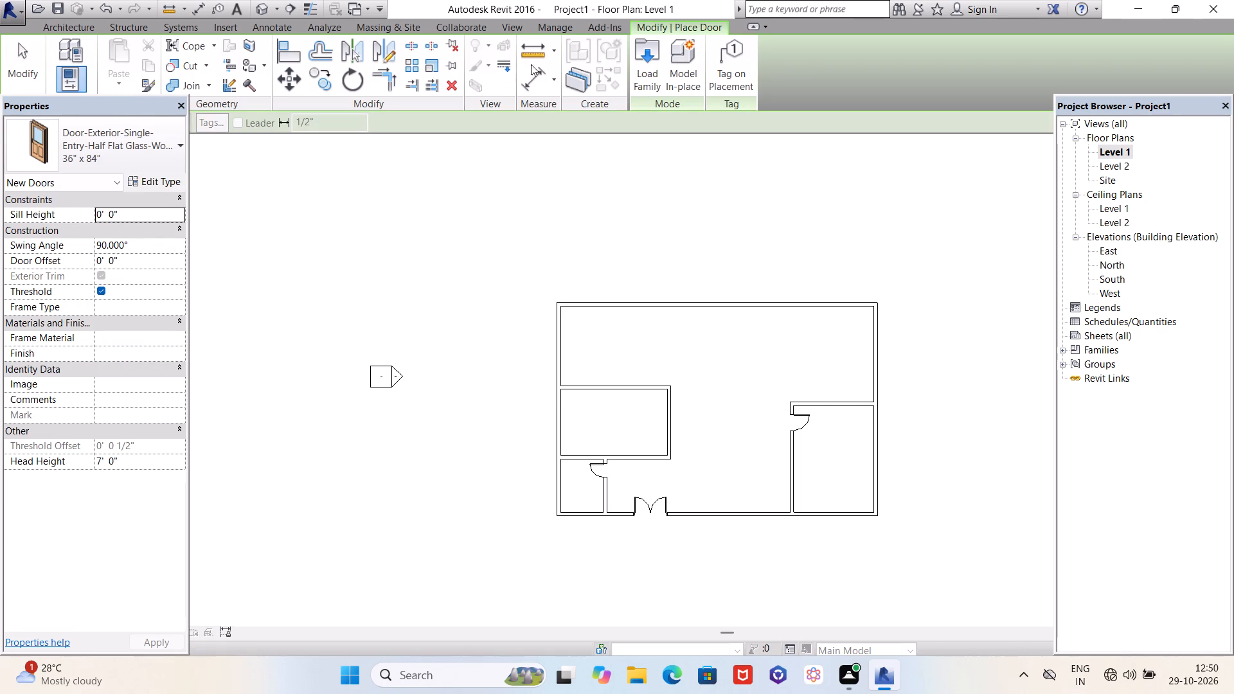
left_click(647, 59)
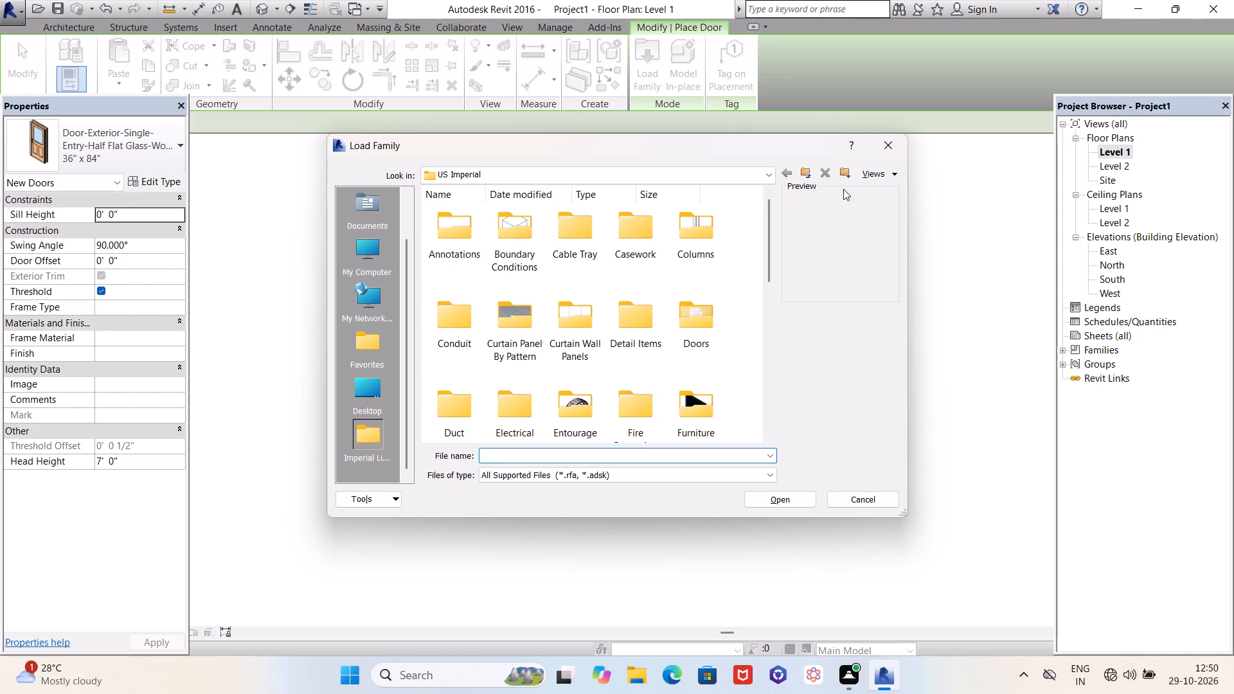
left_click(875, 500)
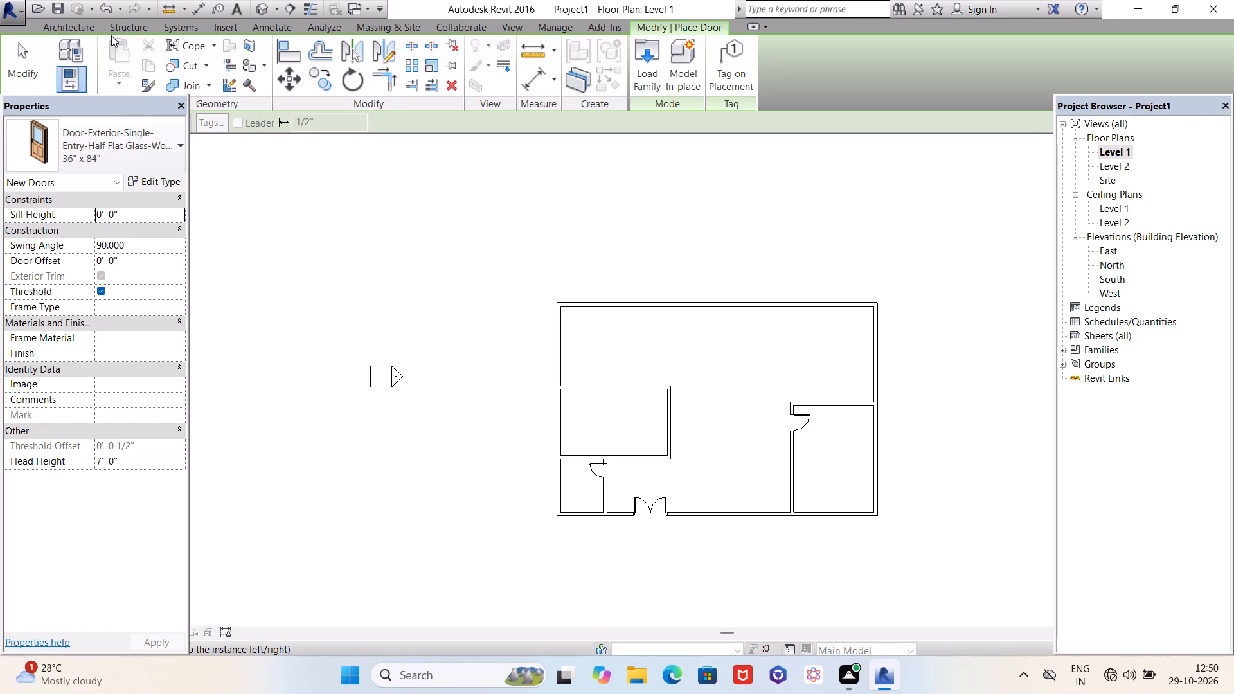
Load the Toilet-Domestic-3D component family from the Plumbing > Architectural > Fixtures > Water Closets library folder.
left_click(71, 26)
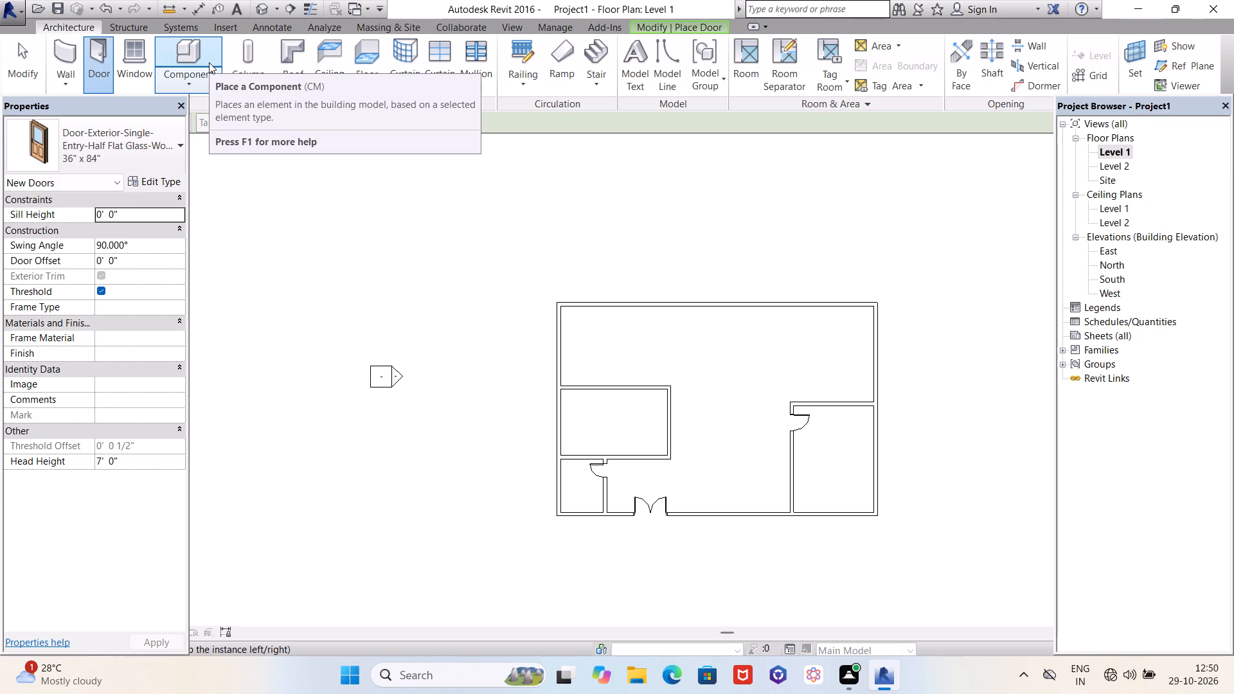
left_click(208, 60)
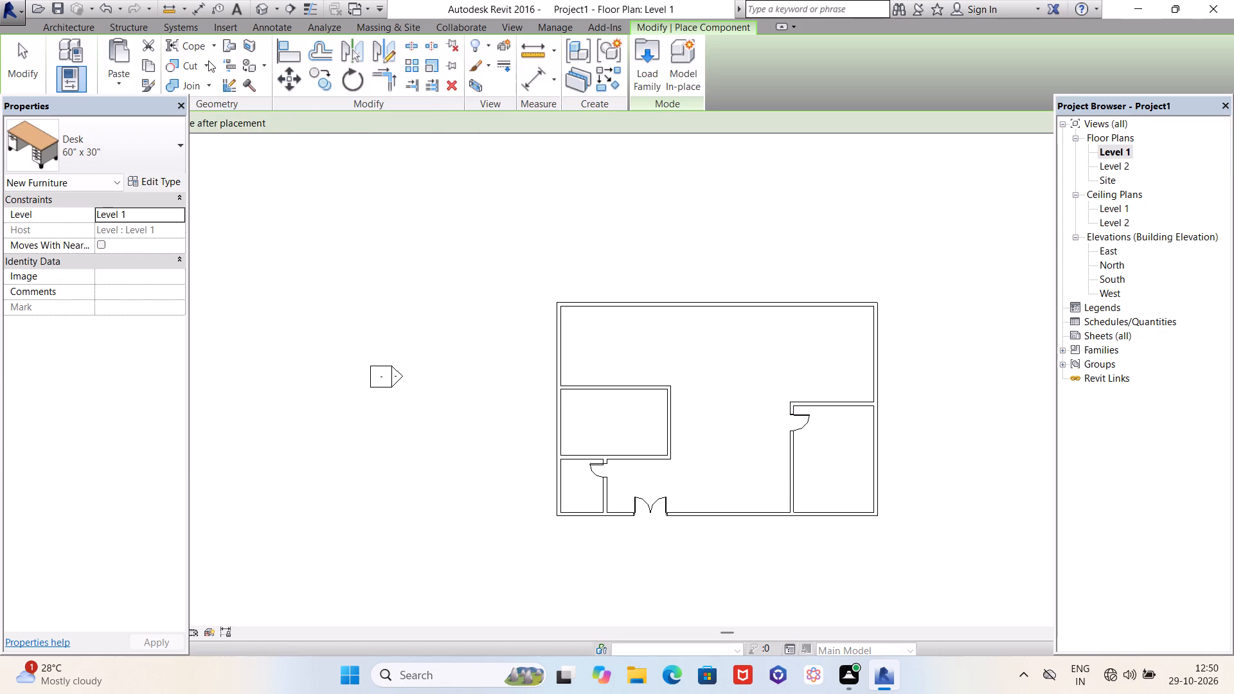
left_click(643, 59)
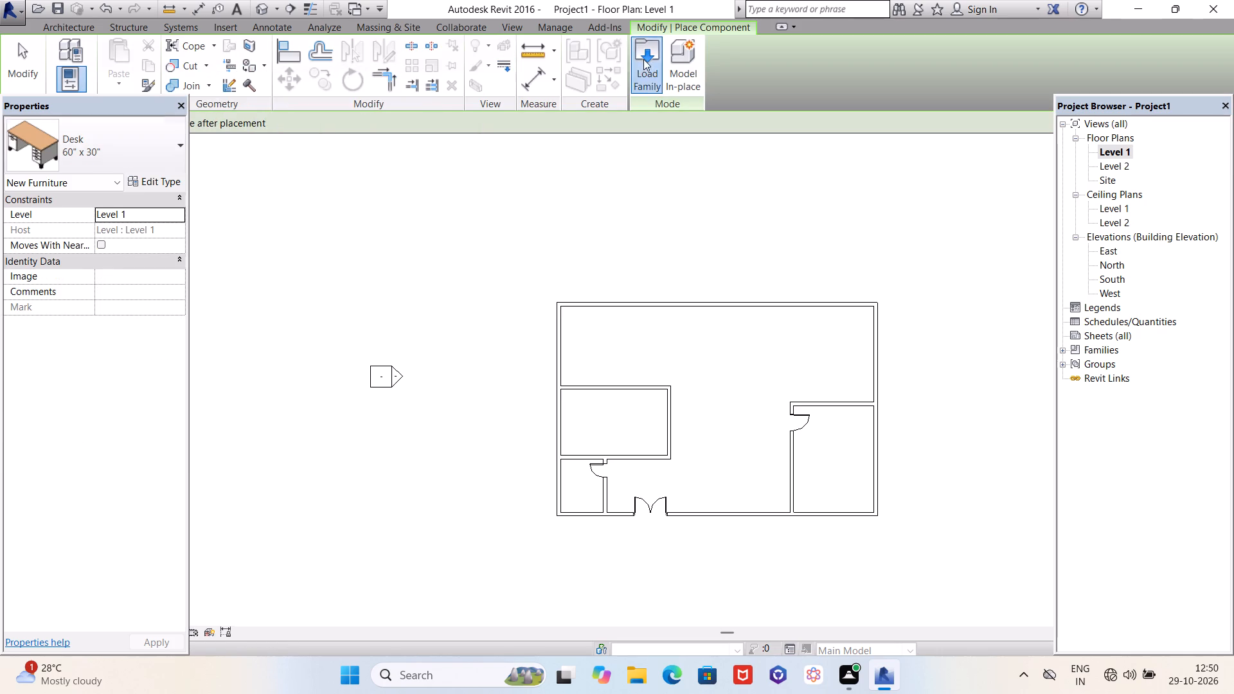
scroll(607, 328, "down", 4)
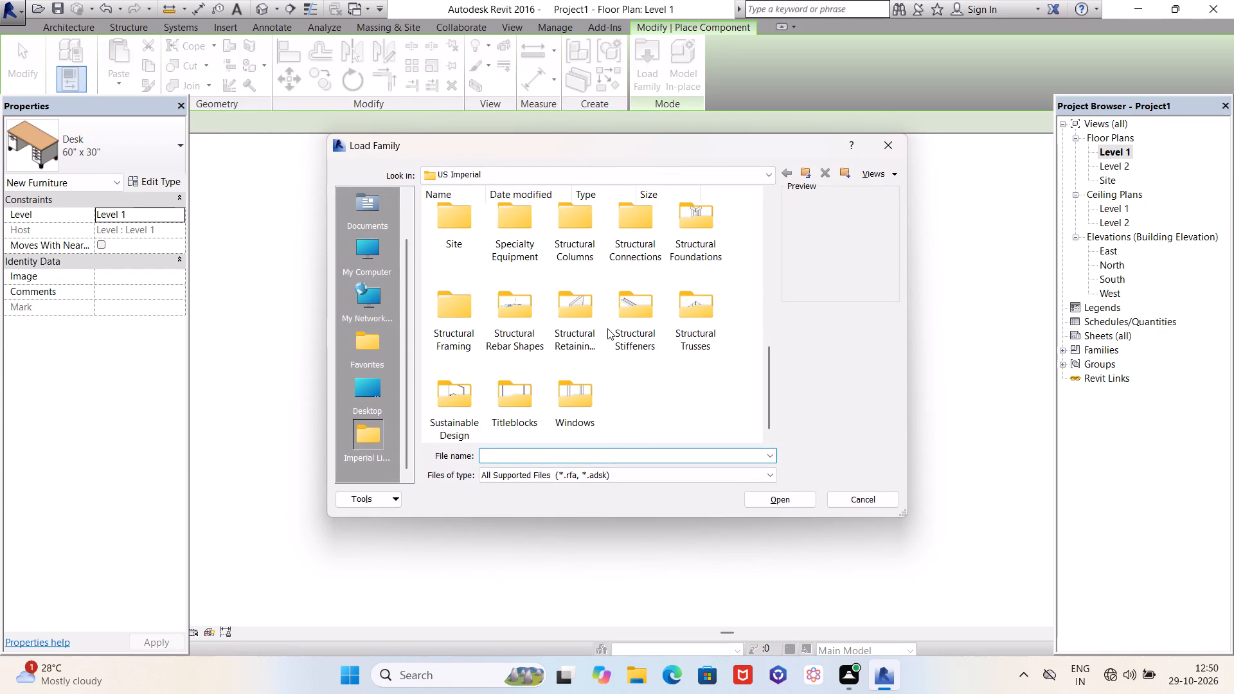
scroll(607, 328, "down", 2)
scroll(594, 328, "up", 1)
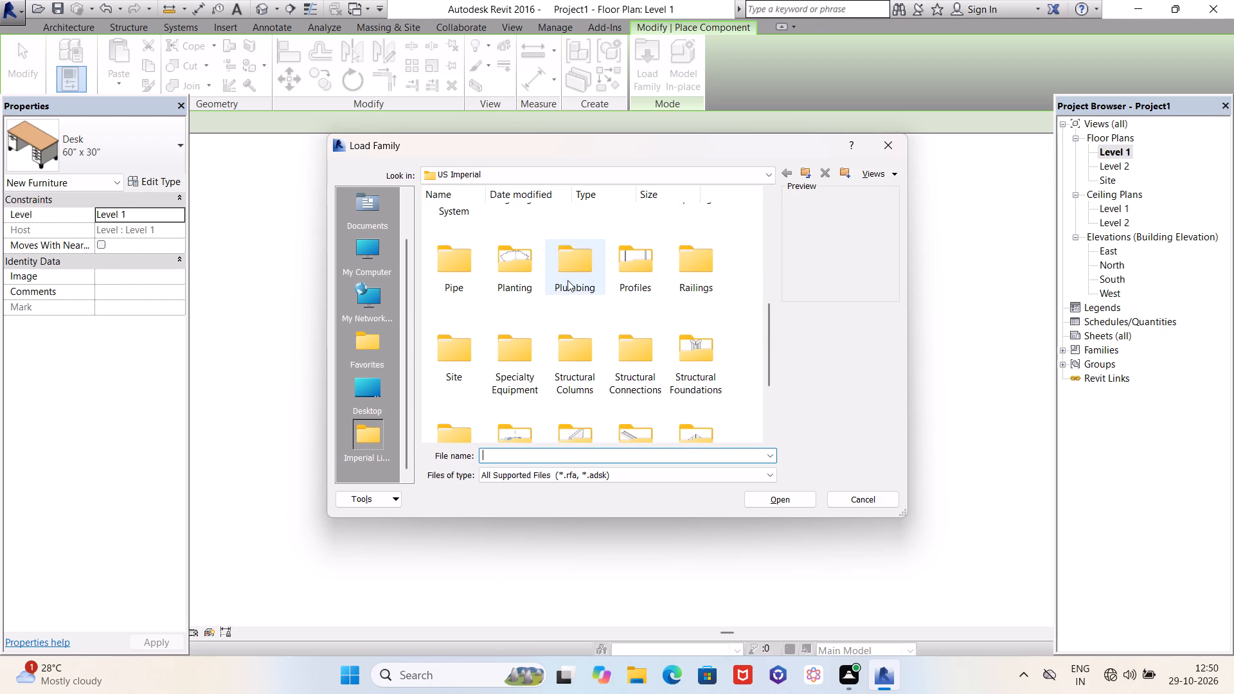
double_click(567, 271)
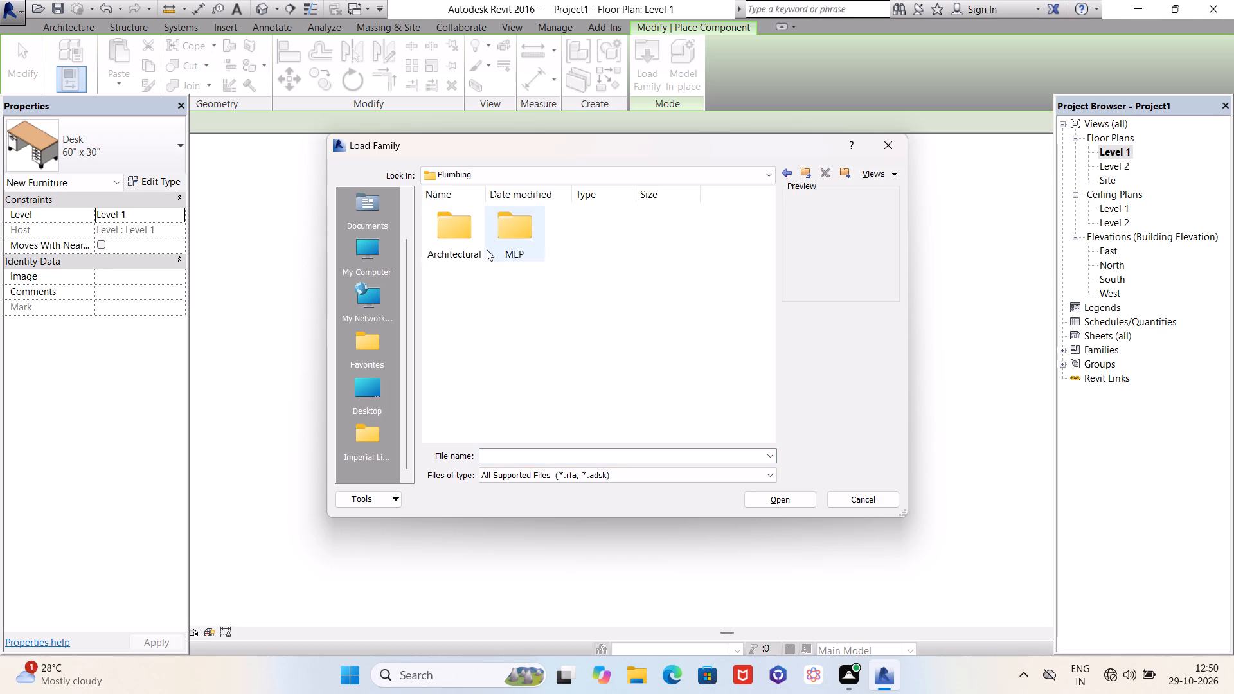
double_click(459, 228)
double_click(530, 233)
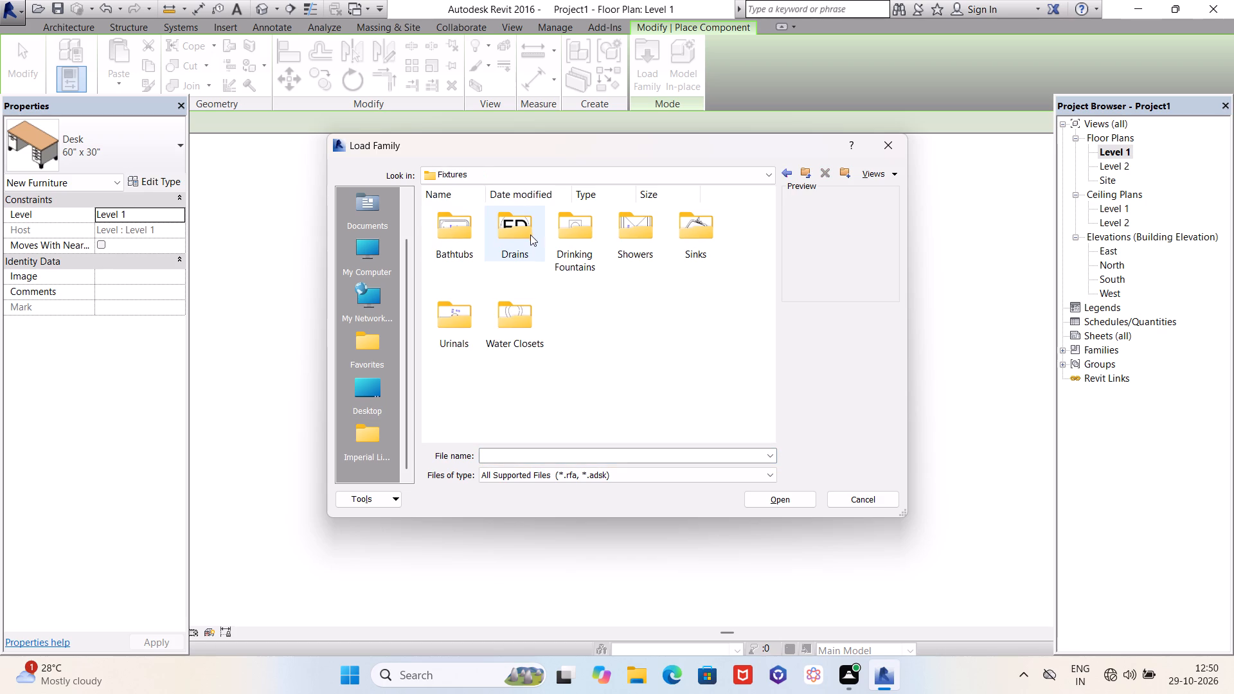
left_click(511, 310)
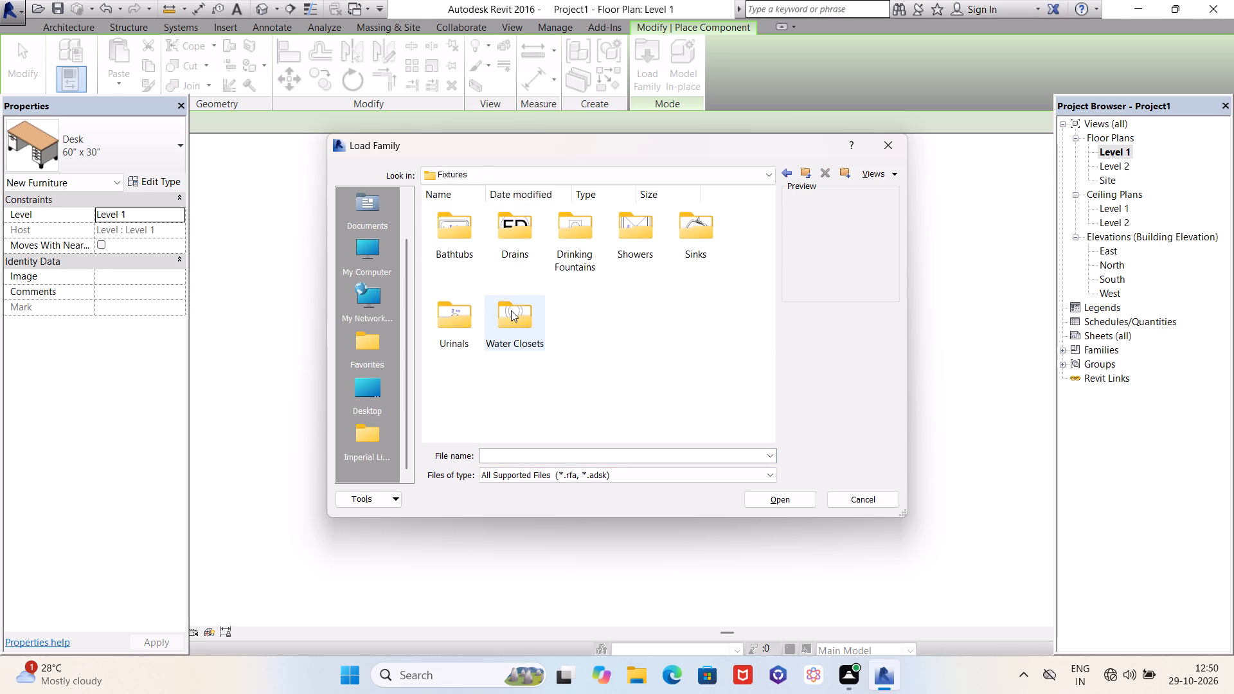
left_click(511, 310)
double_click(511, 310)
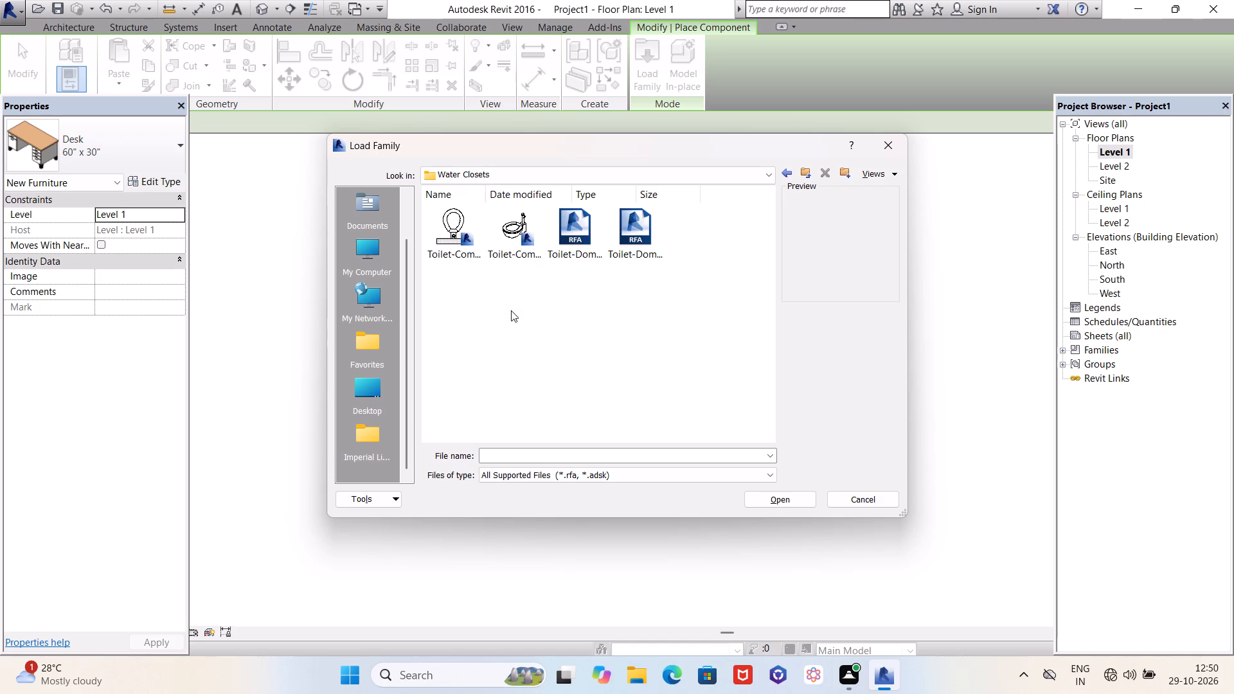
left_click(628, 244)
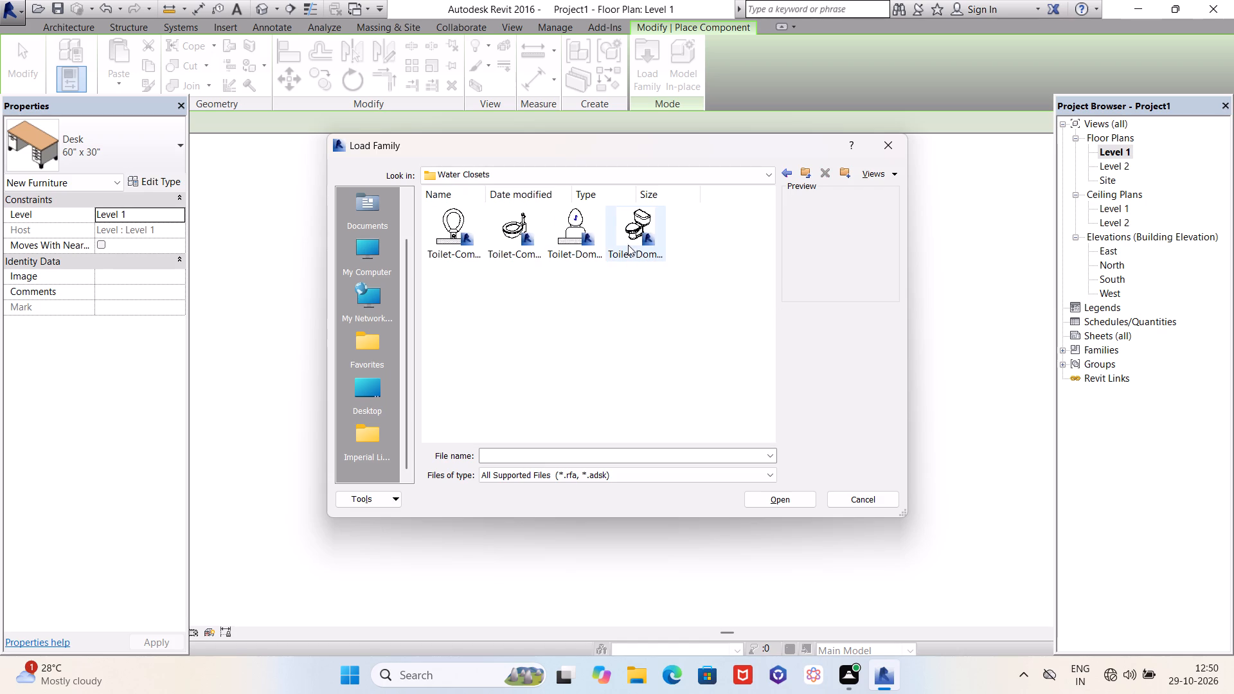
left_click(767, 502)
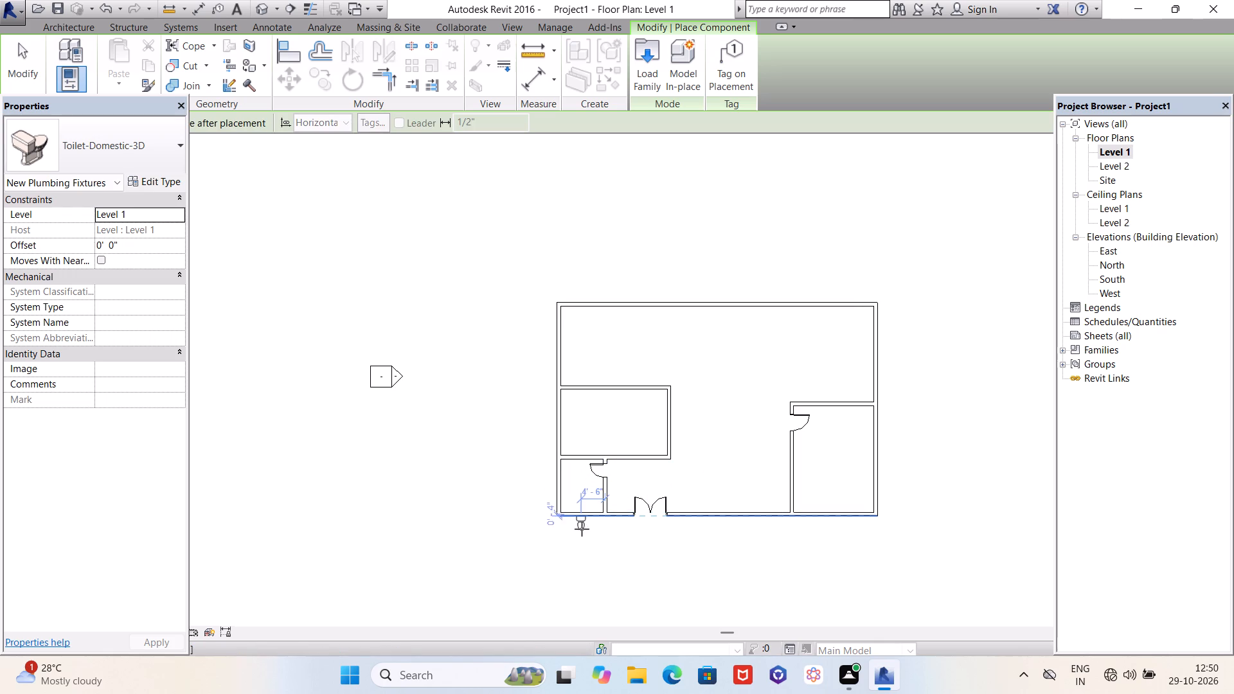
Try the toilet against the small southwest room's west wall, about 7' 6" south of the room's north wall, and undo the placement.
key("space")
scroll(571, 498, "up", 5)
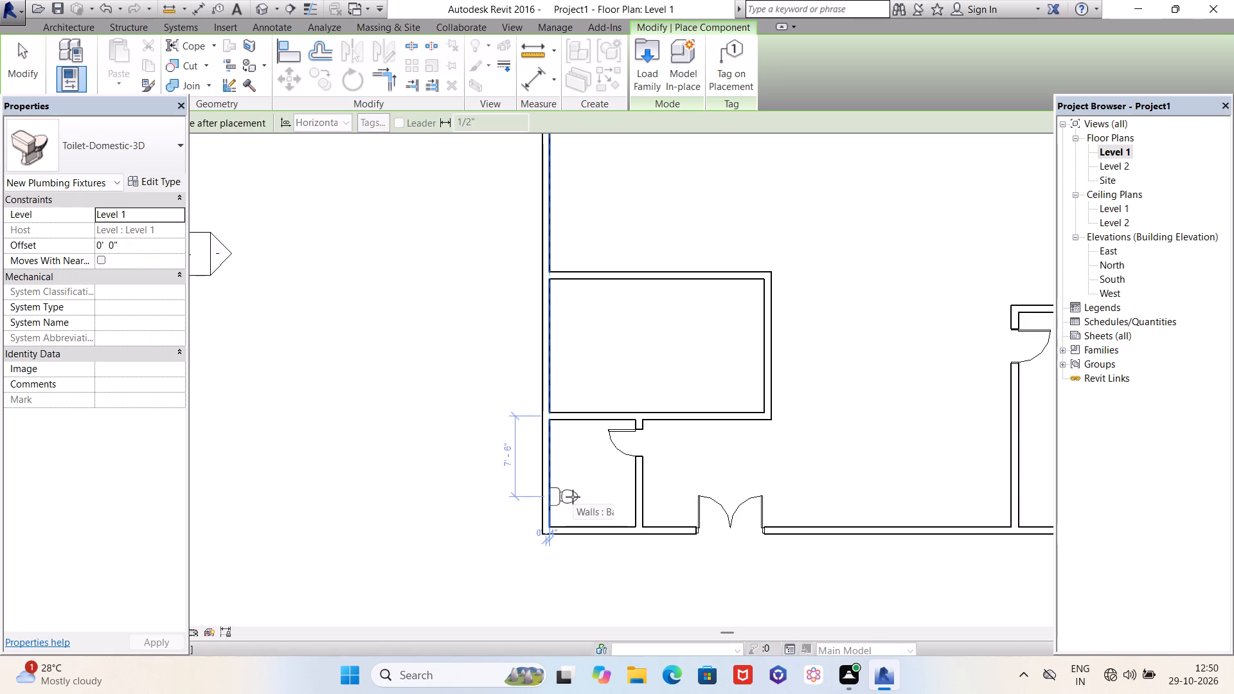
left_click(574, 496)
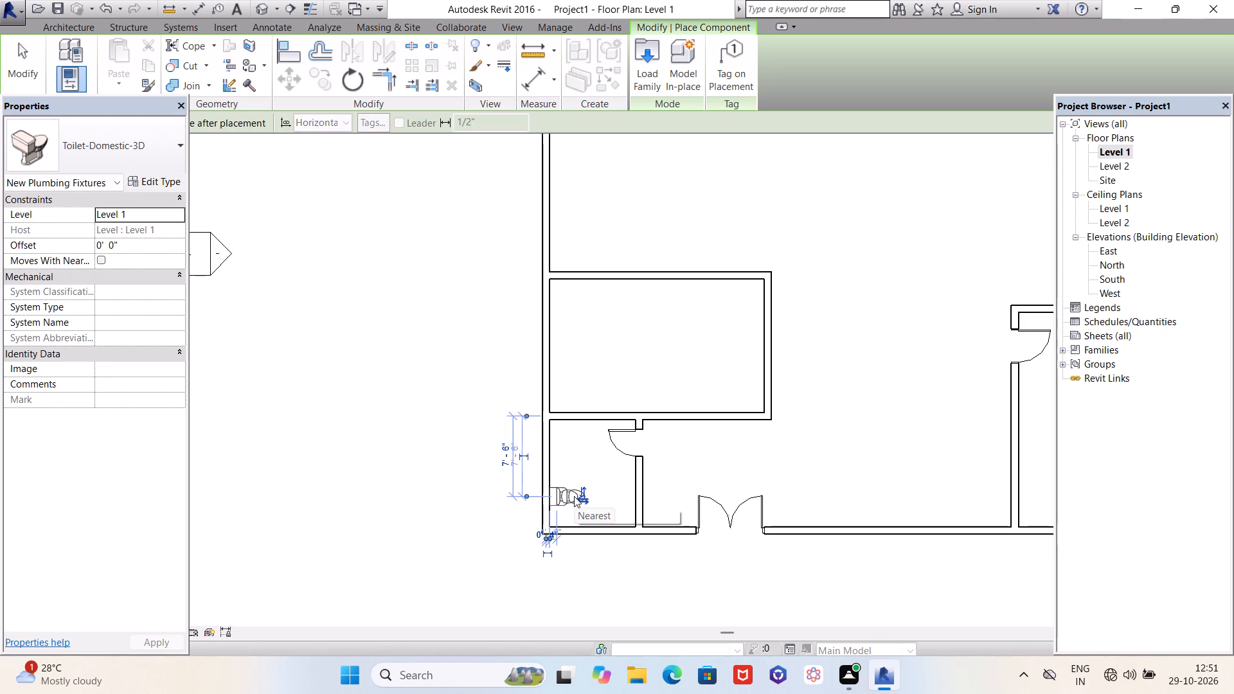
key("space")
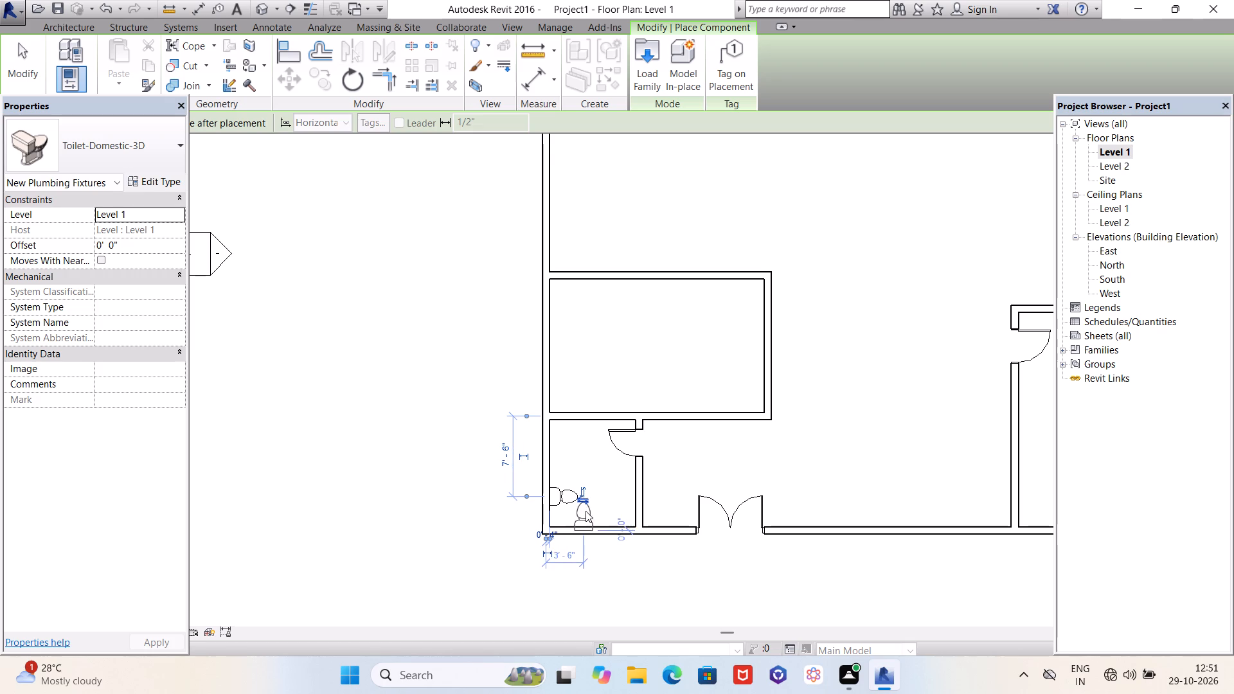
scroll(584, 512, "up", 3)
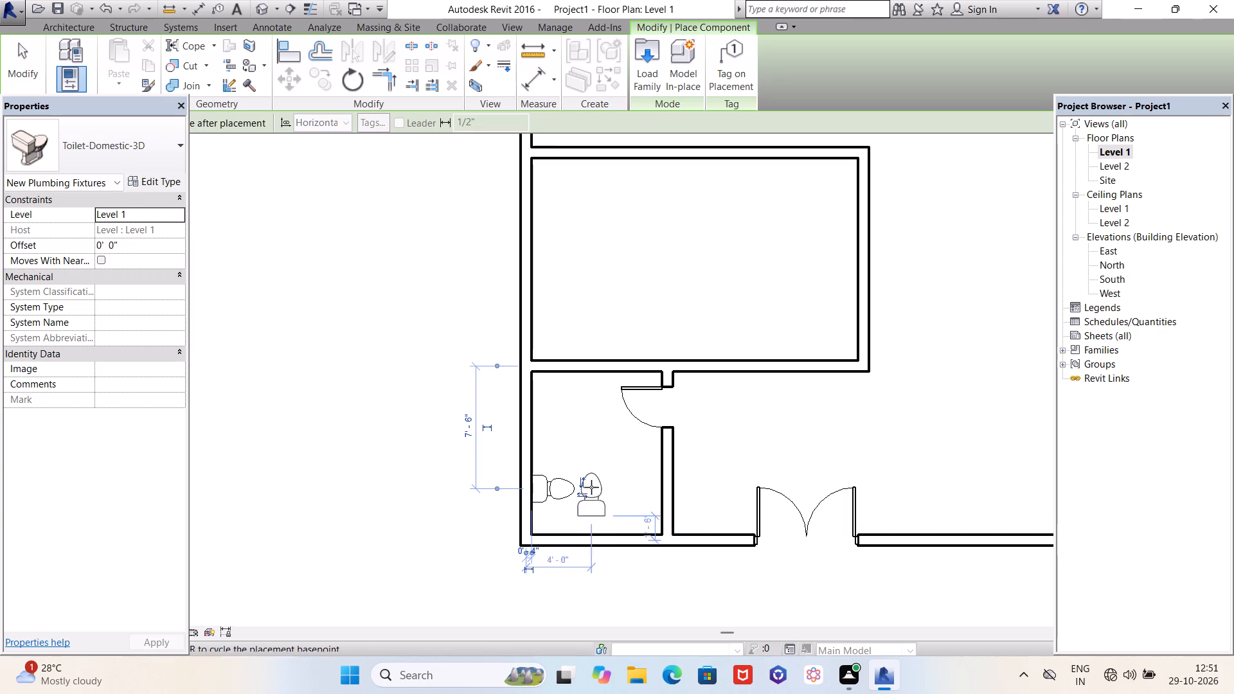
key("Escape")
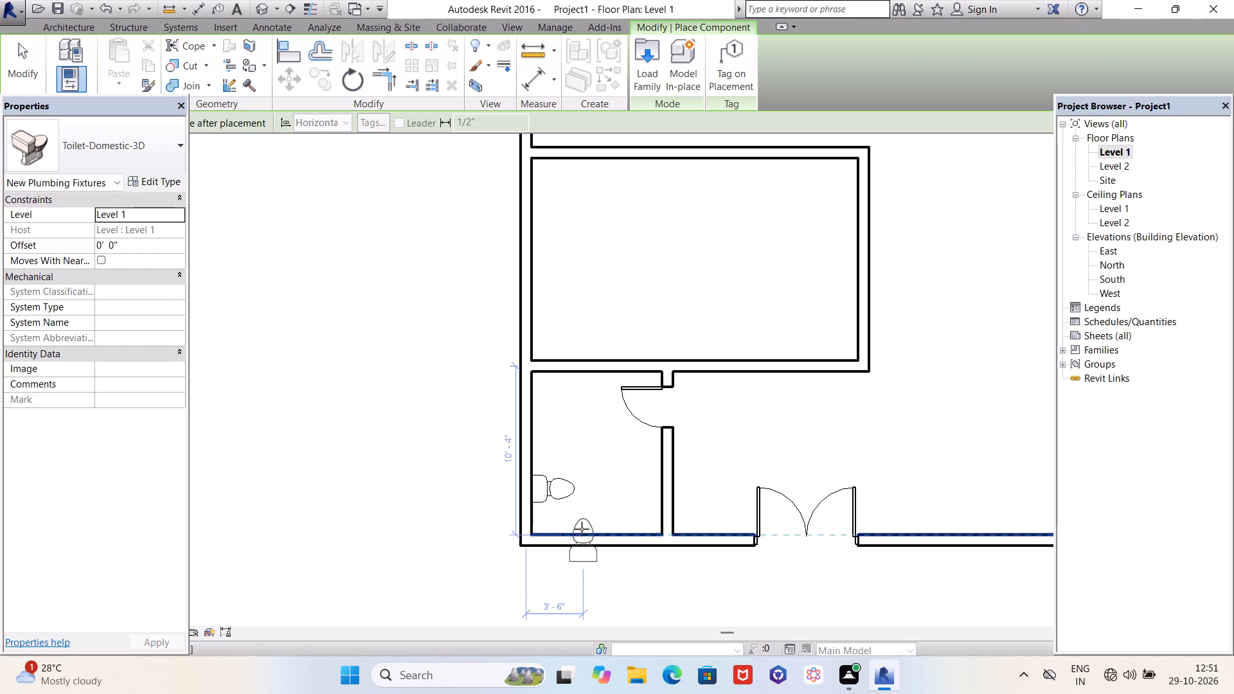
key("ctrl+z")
Place the toilet against the small southwest room's south wall, facing north, about 4' 0" from the west exterior wall.
key("space")
key("space")
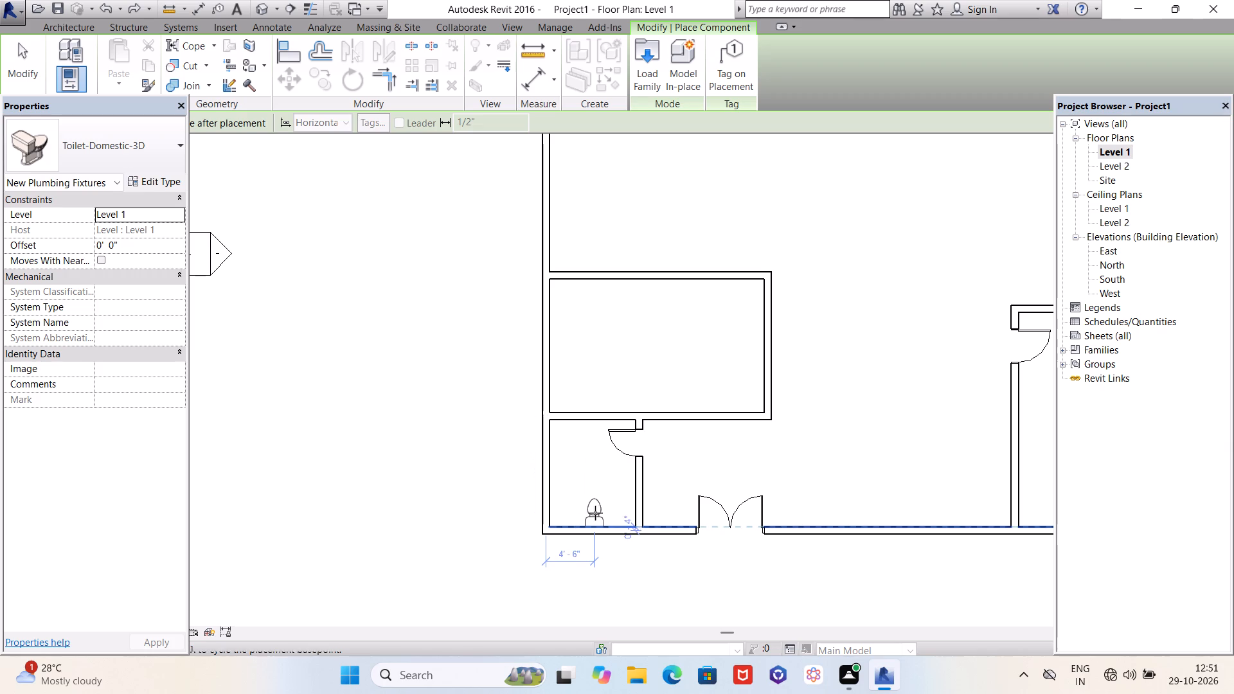
scroll(596, 513, "up", 2)
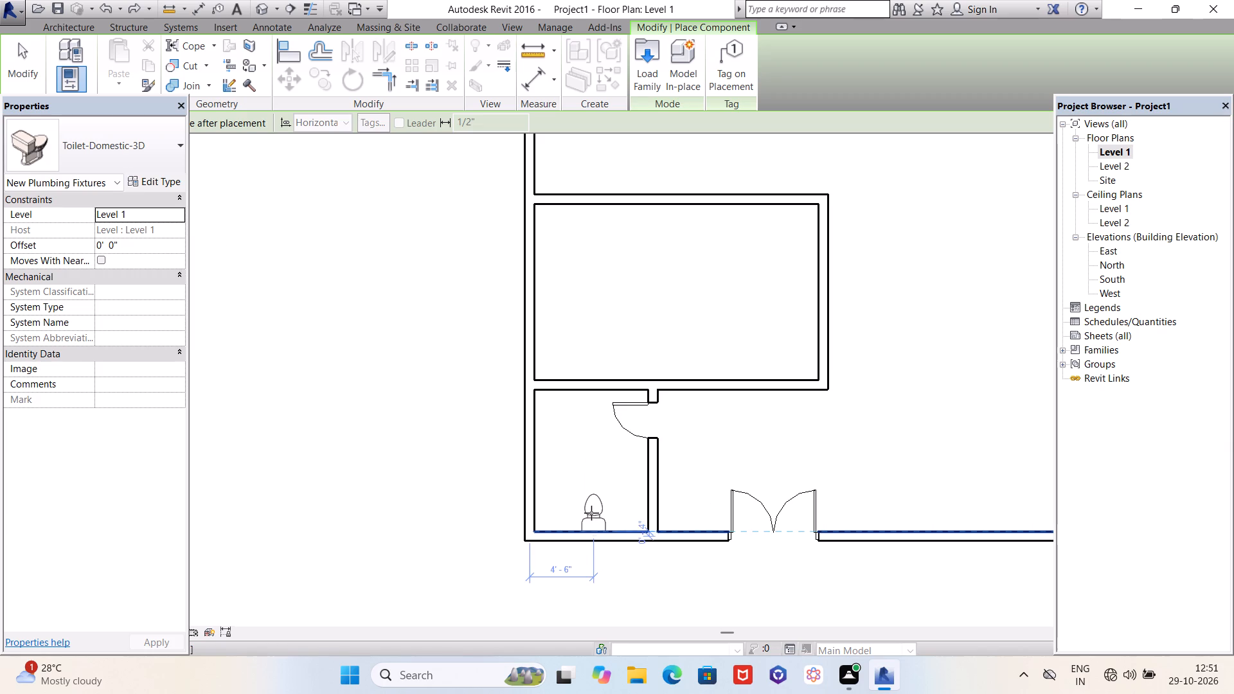
left_click(589, 513)
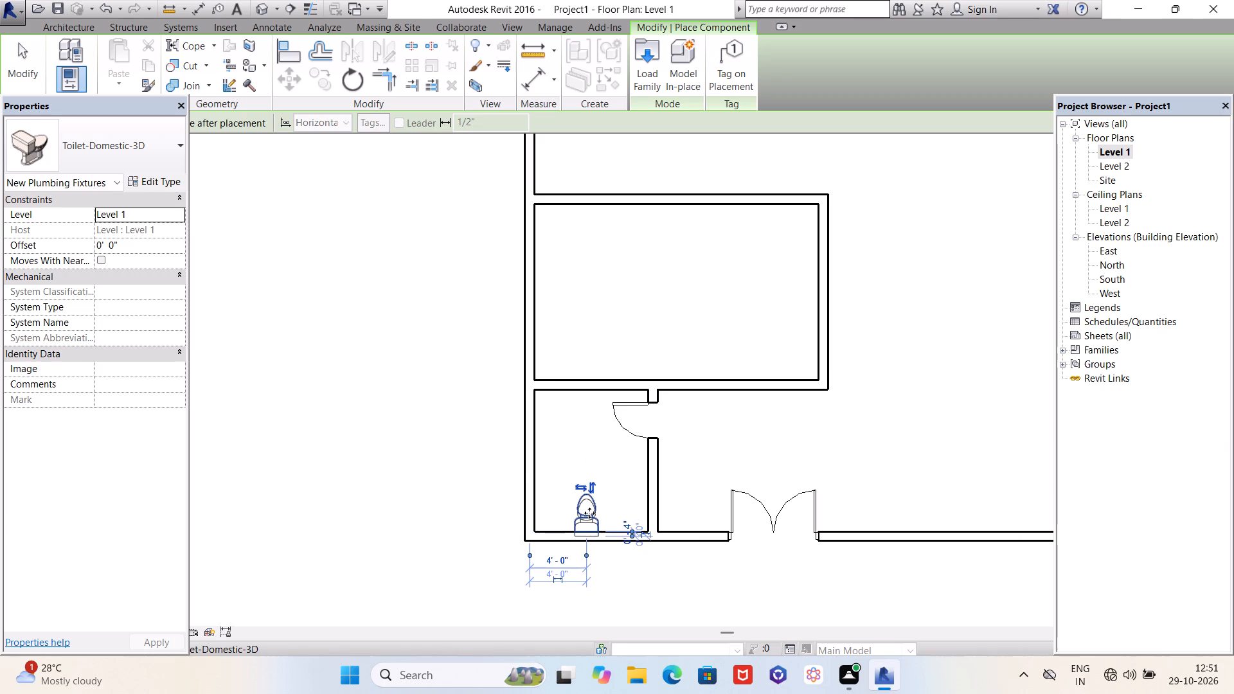
scroll(461, 476, "down", 4)
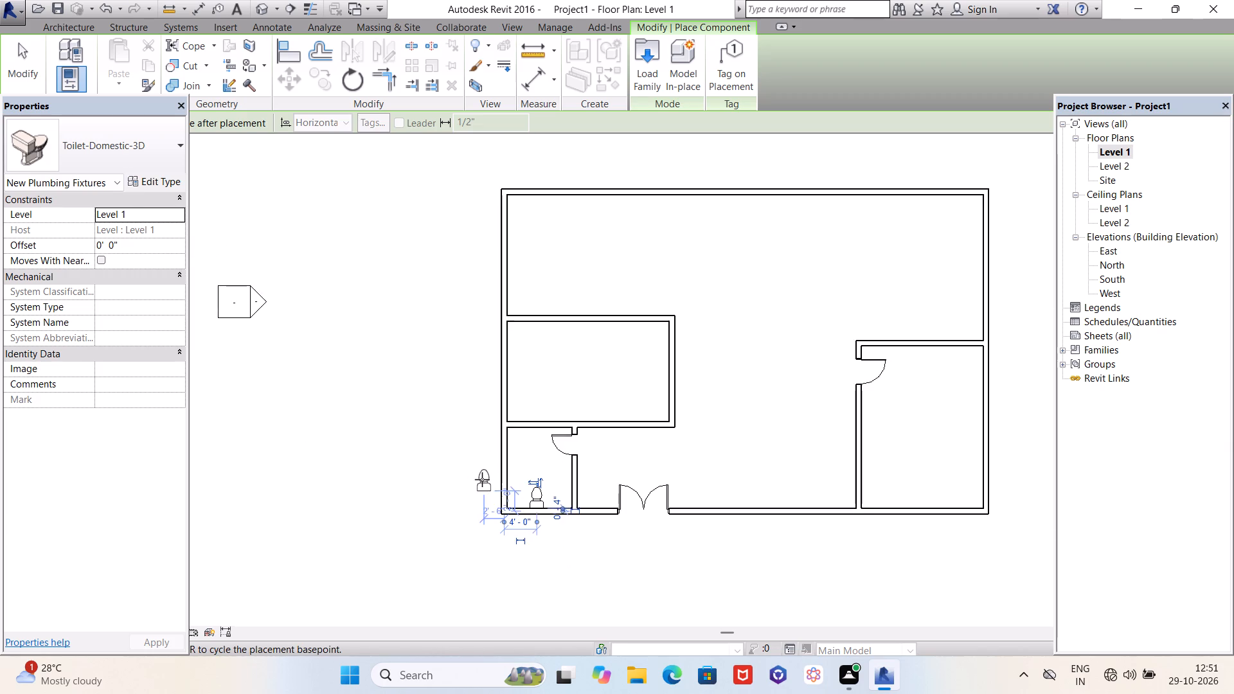
scroll(425, 468, "up", 4)
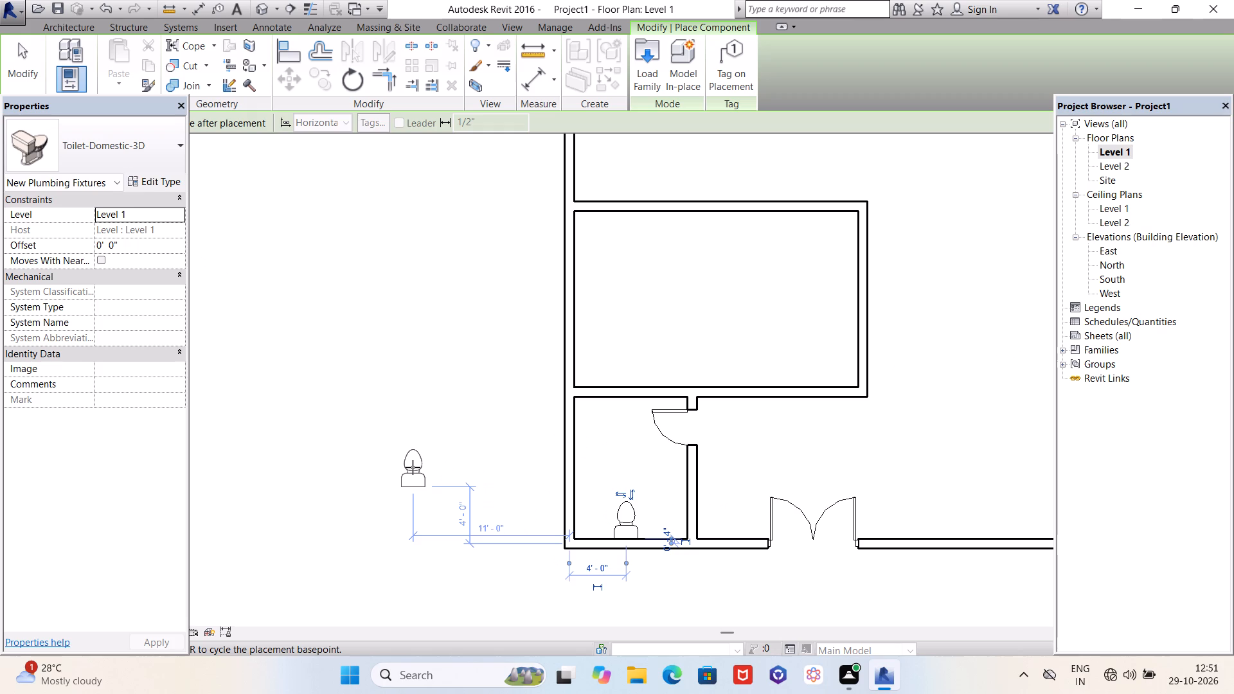
key("Escape")
key("Escape")
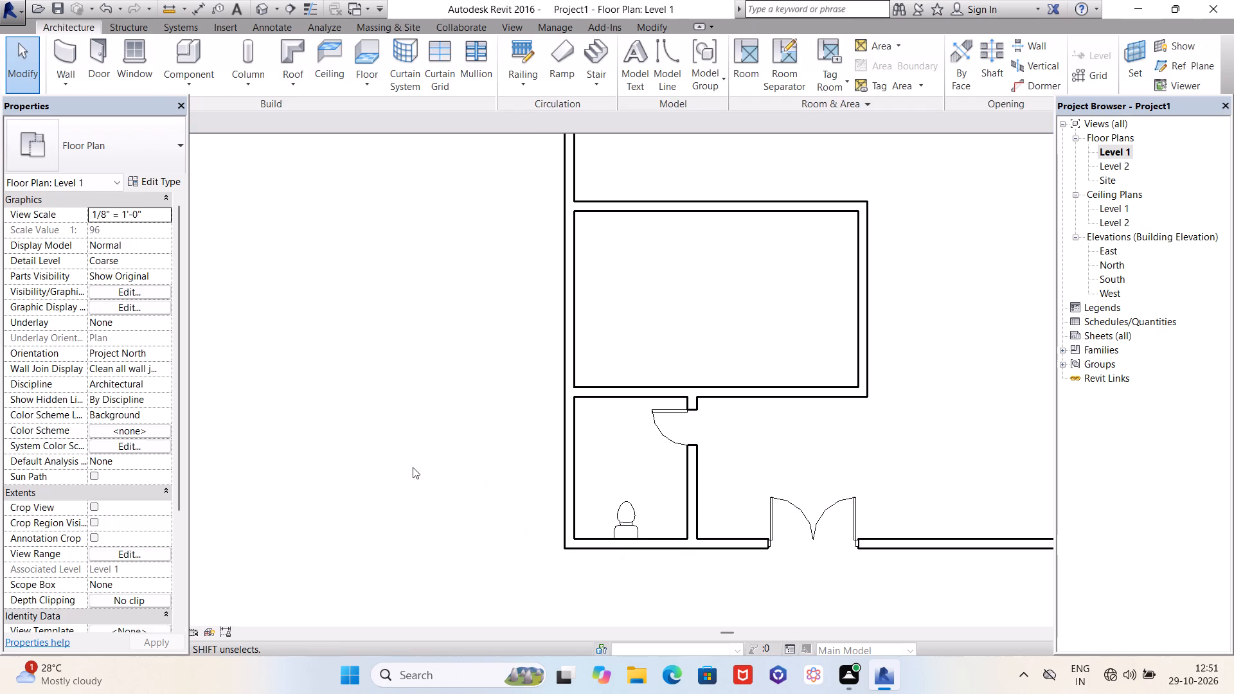
Load the Sink Vanity-Square component family from the Plumbing > Architectural > Fixtures > Sinks library folder.
left_click(186, 52)
left_click(648, 64)
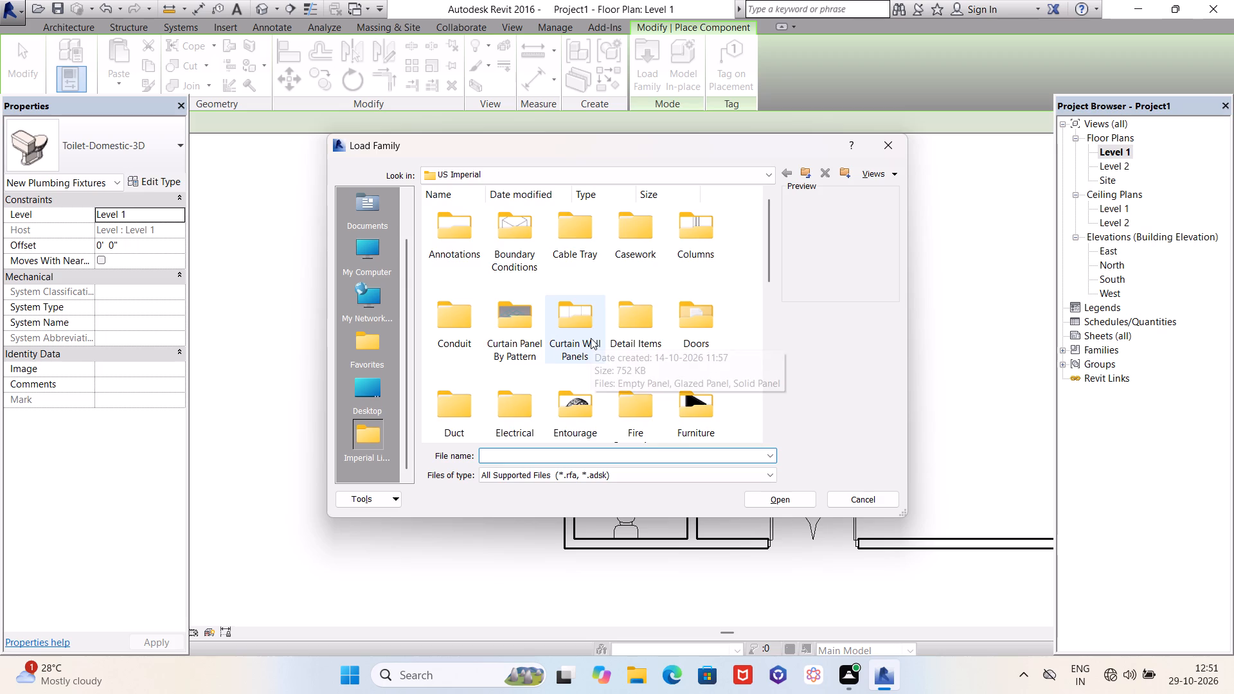
scroll(591, 338, "down", 5)
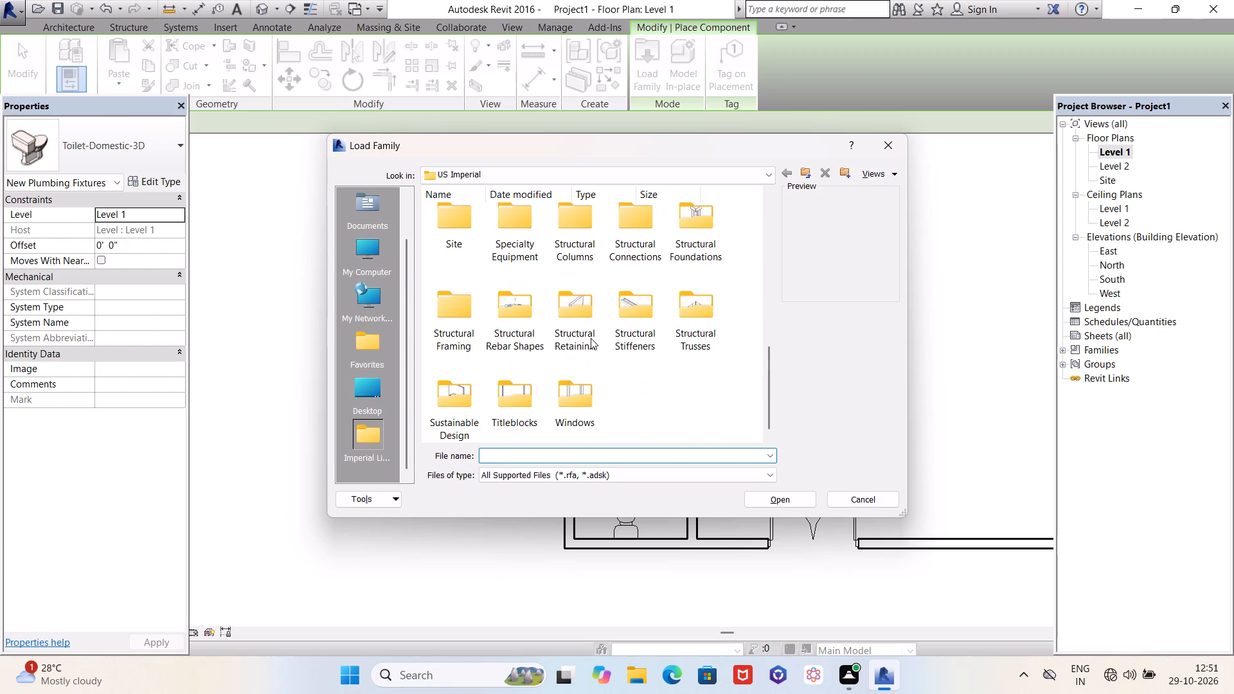
scroll(590, 338, "up", 3)
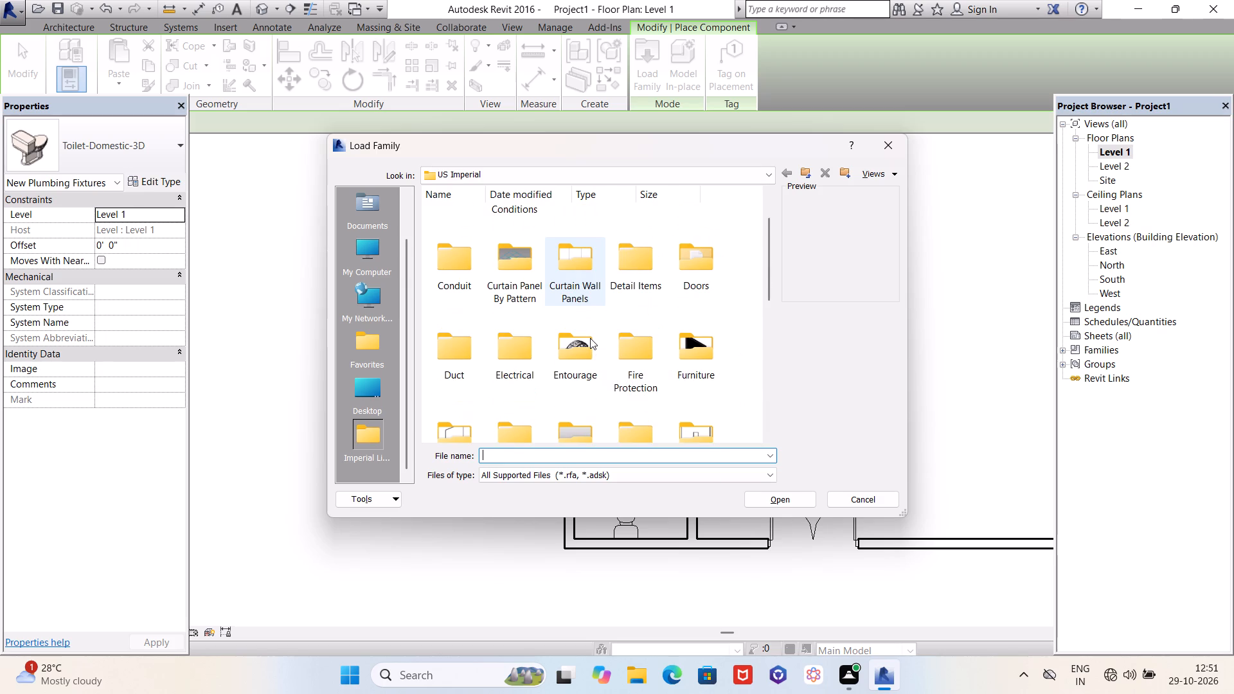
scroll(589, 338, "up", 2)
scroll(589, 338, "down", 4)
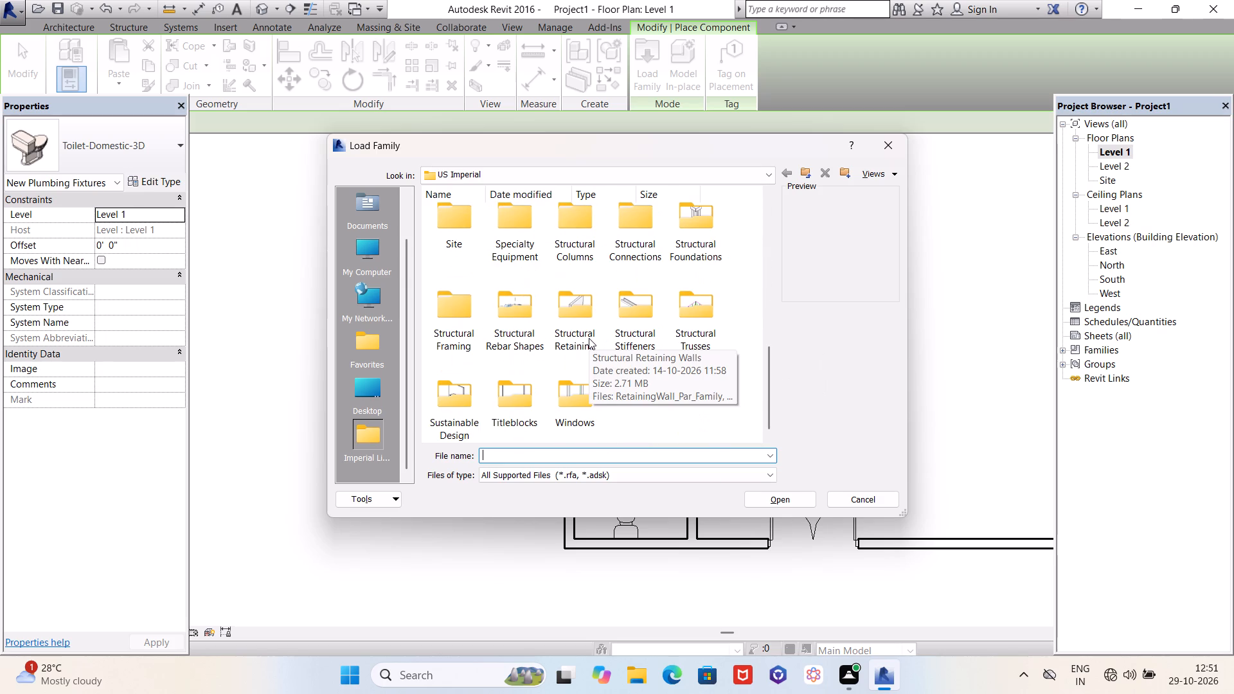
scroll(589, 338, "down", 3)
scroll(589, 338, "up", 2)
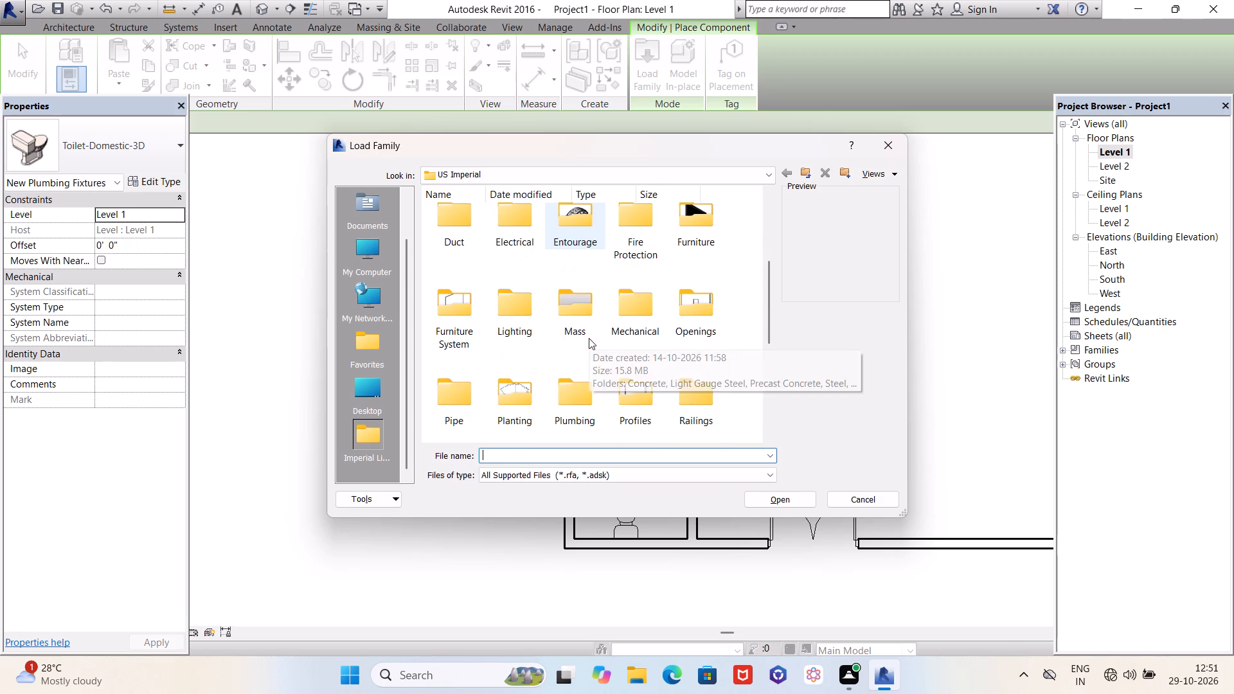
double_click(576, 374)
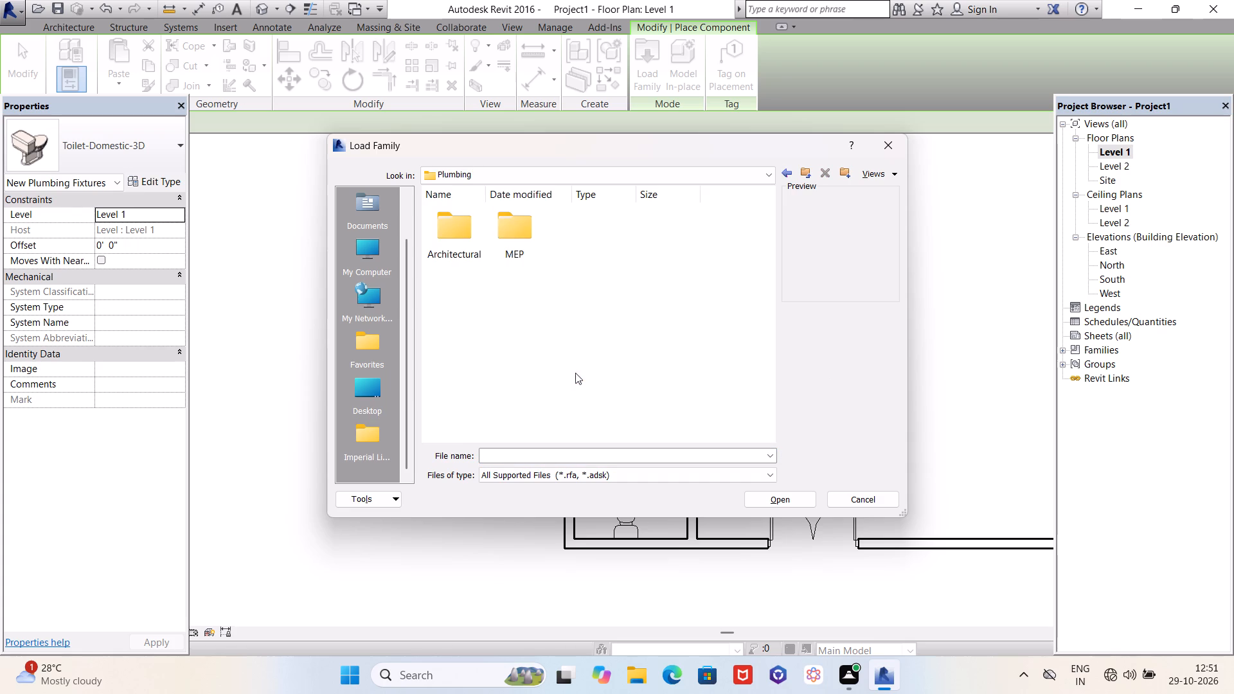
double_click(457, 235)
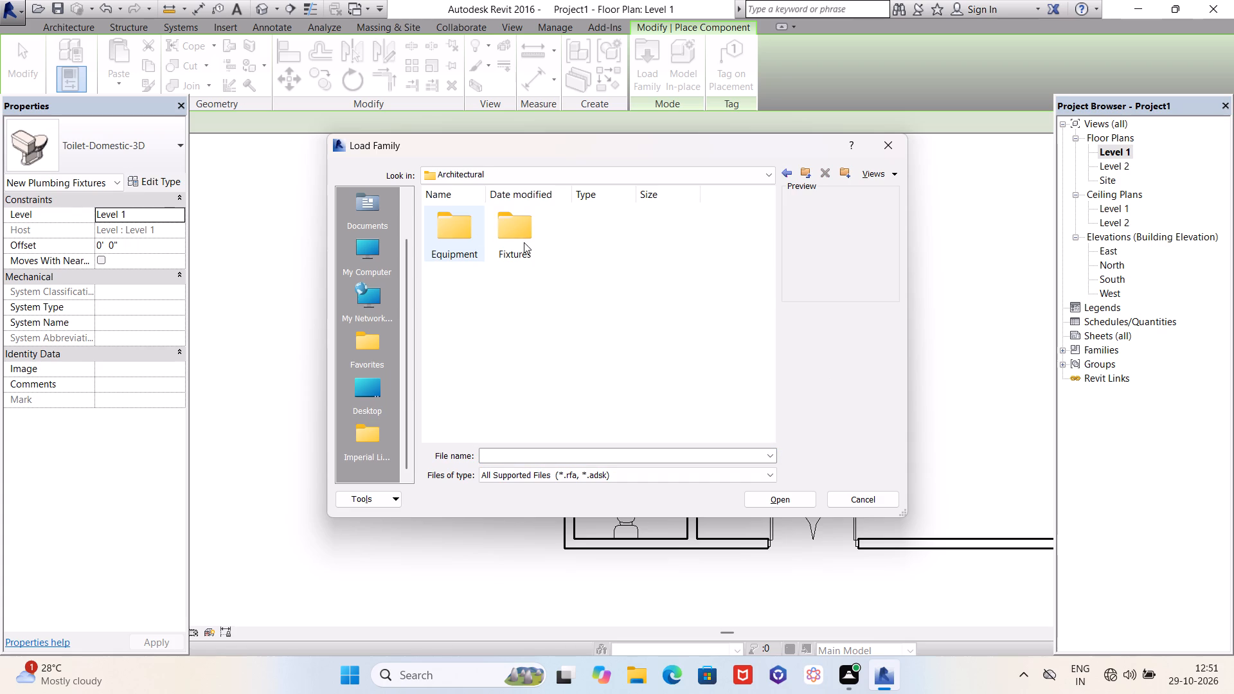
double_click(512, 238)
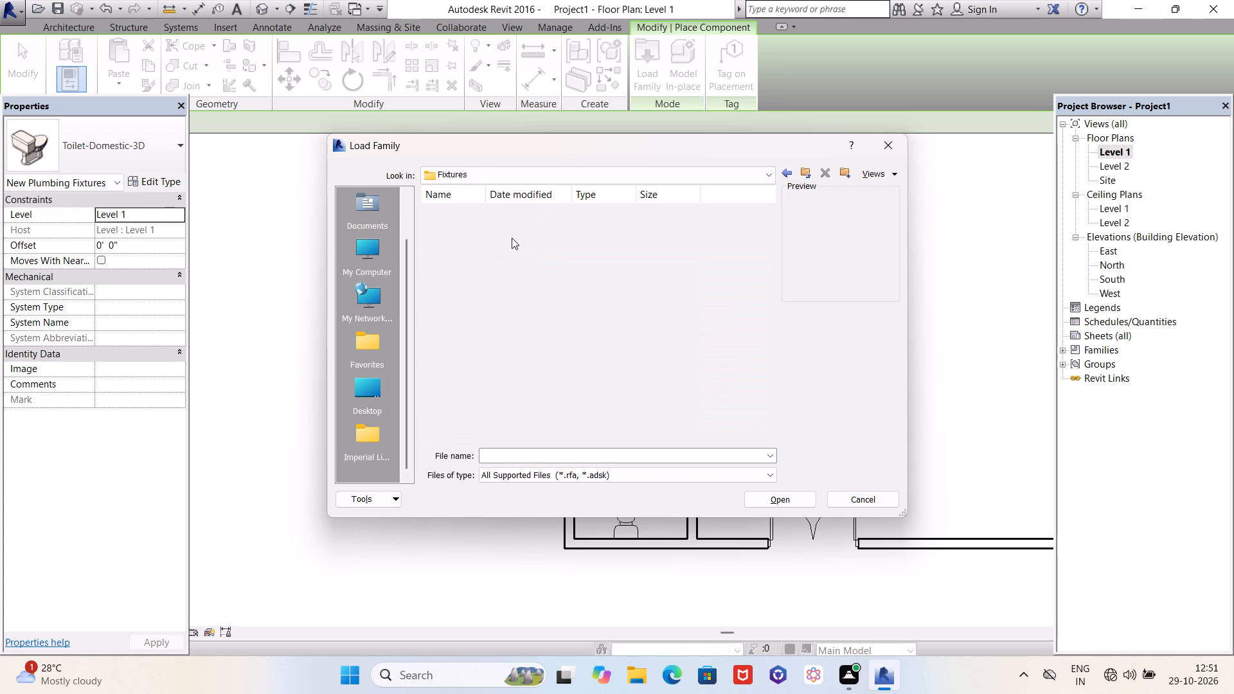
double_click(694, 236)
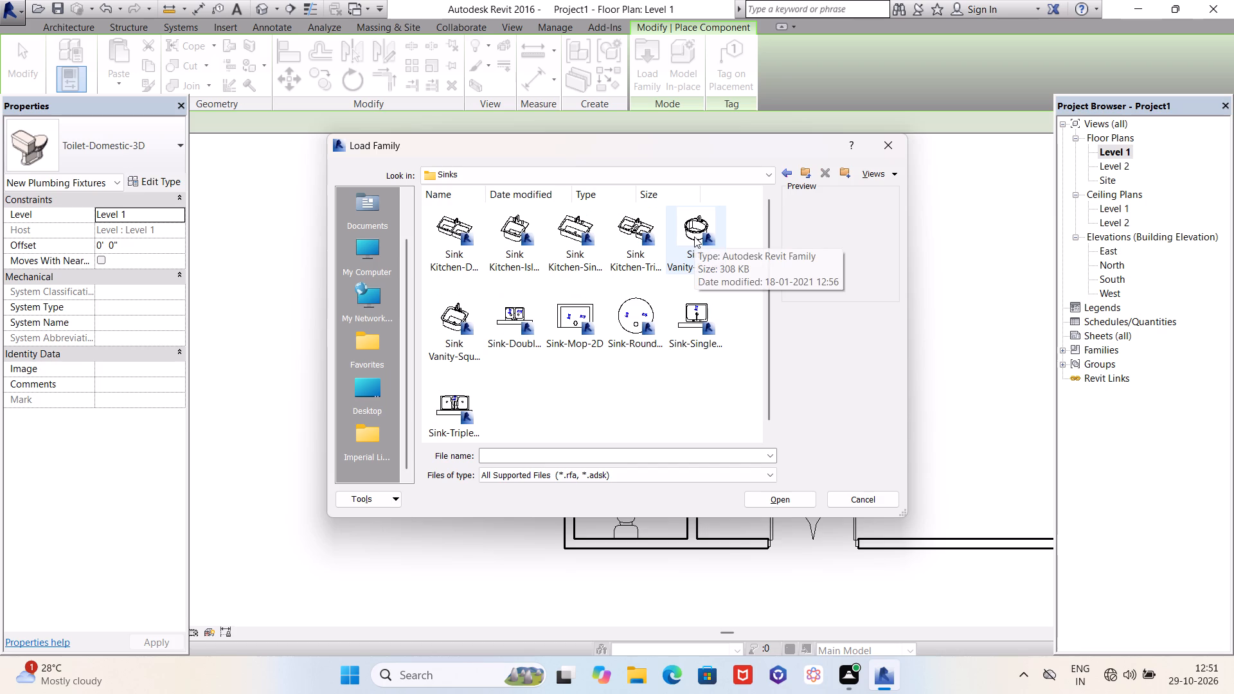
left_click(451, 329)
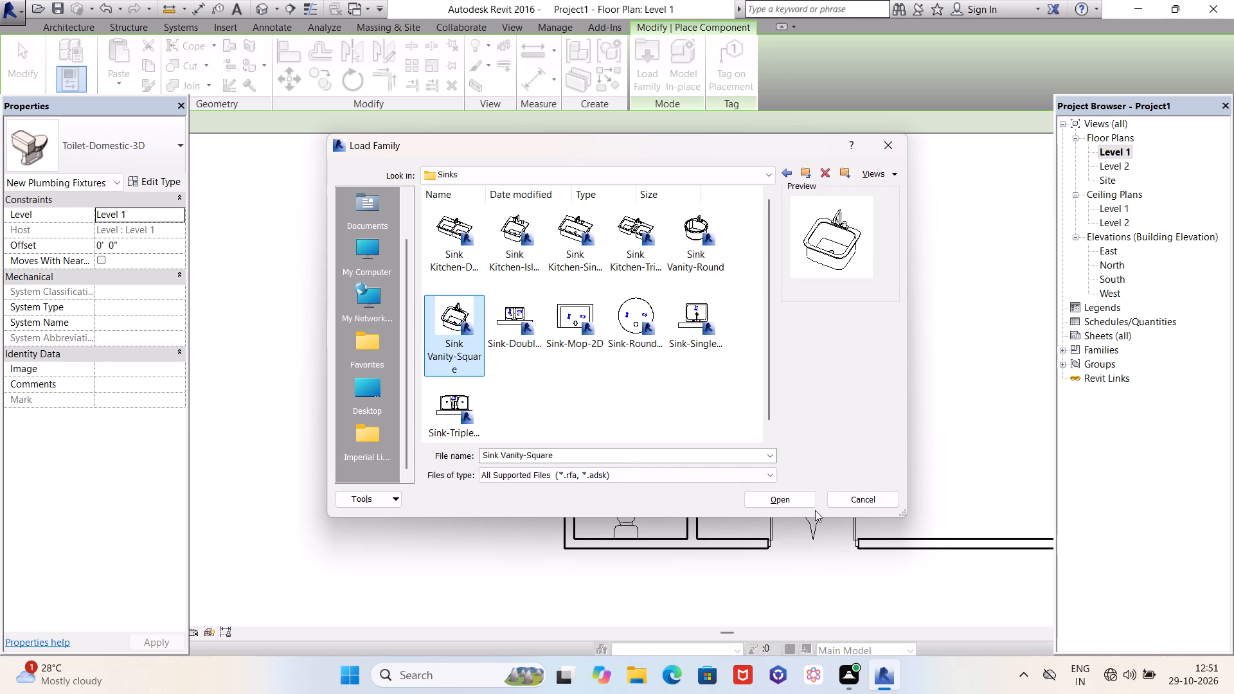
left_click(802, 501)
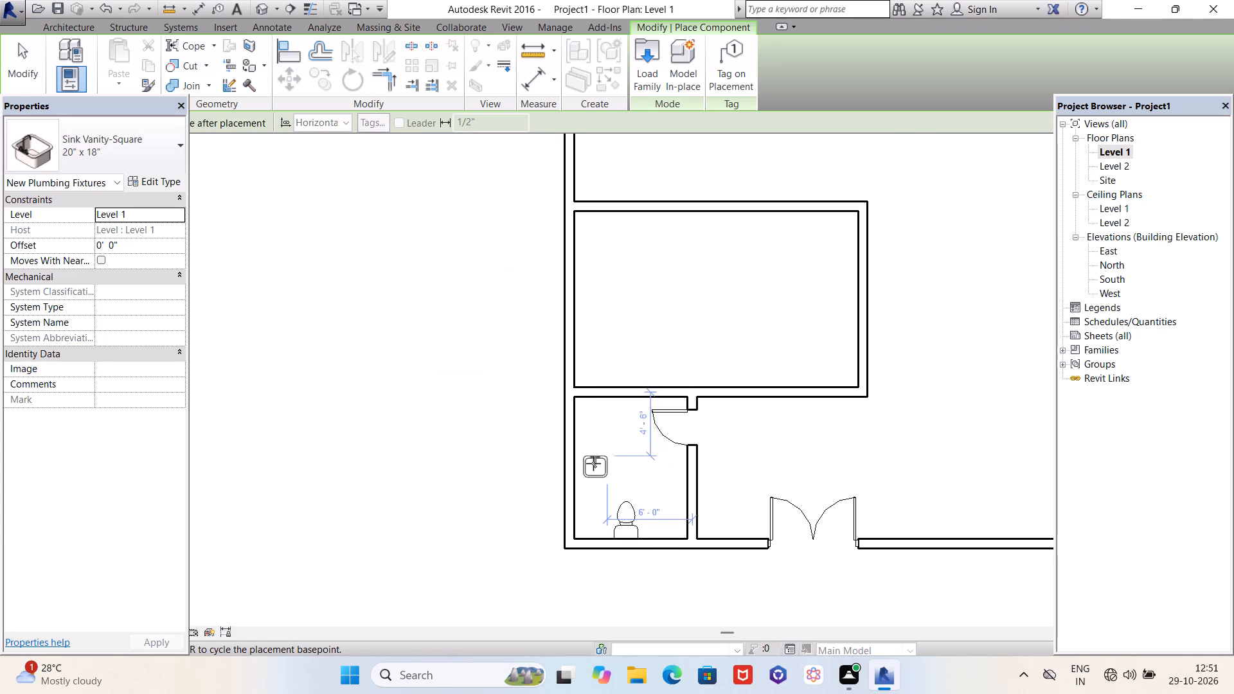
Place the vanity sink against the southwest bathroom's west wall, facing east, about 3' 0" south of the room's north wall.
key("space")
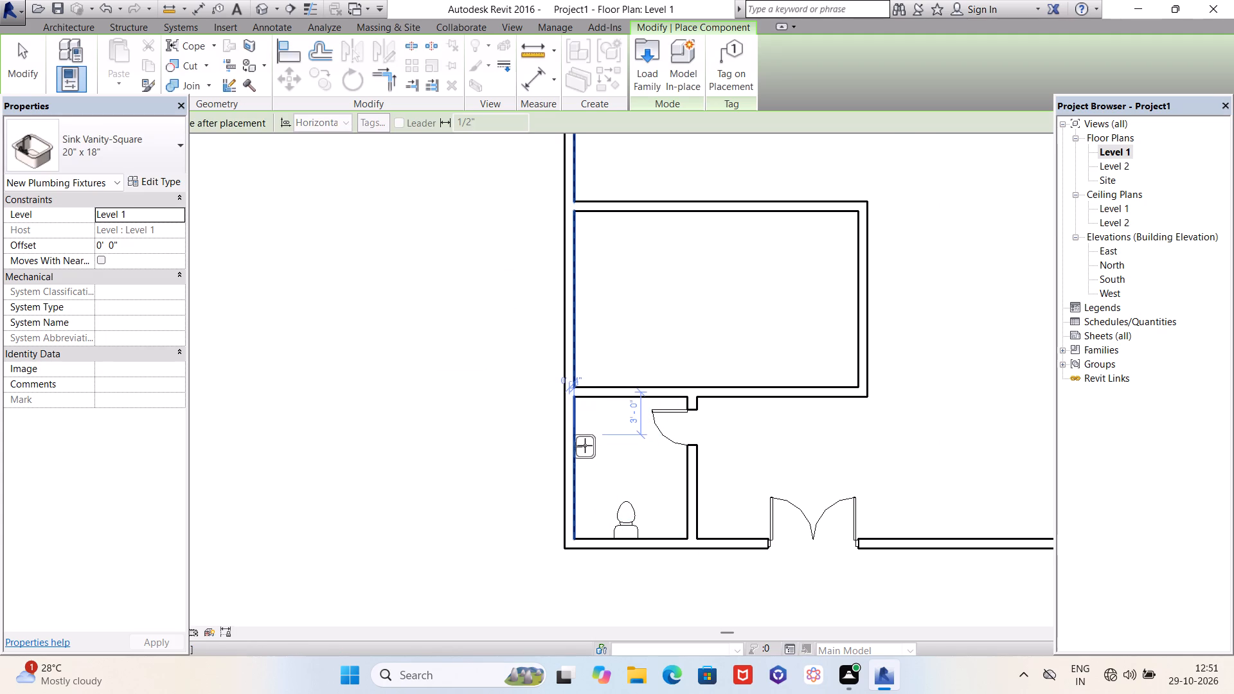
left_click(585, 445)
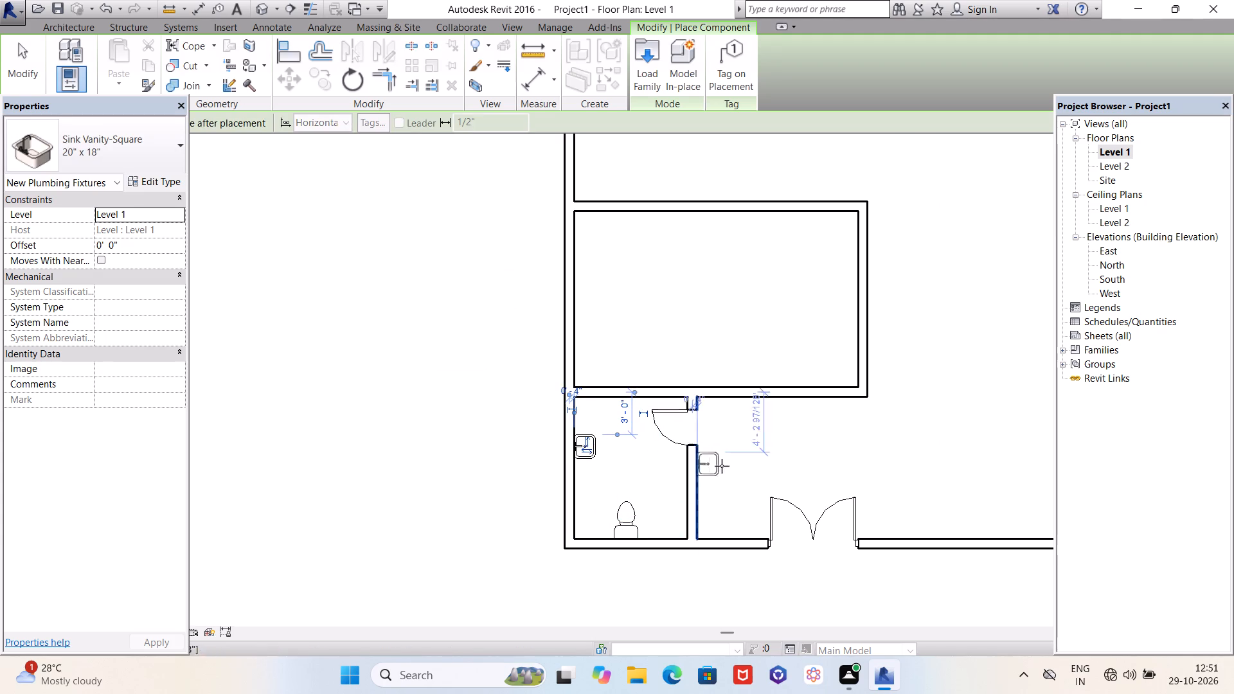
key("Escape")
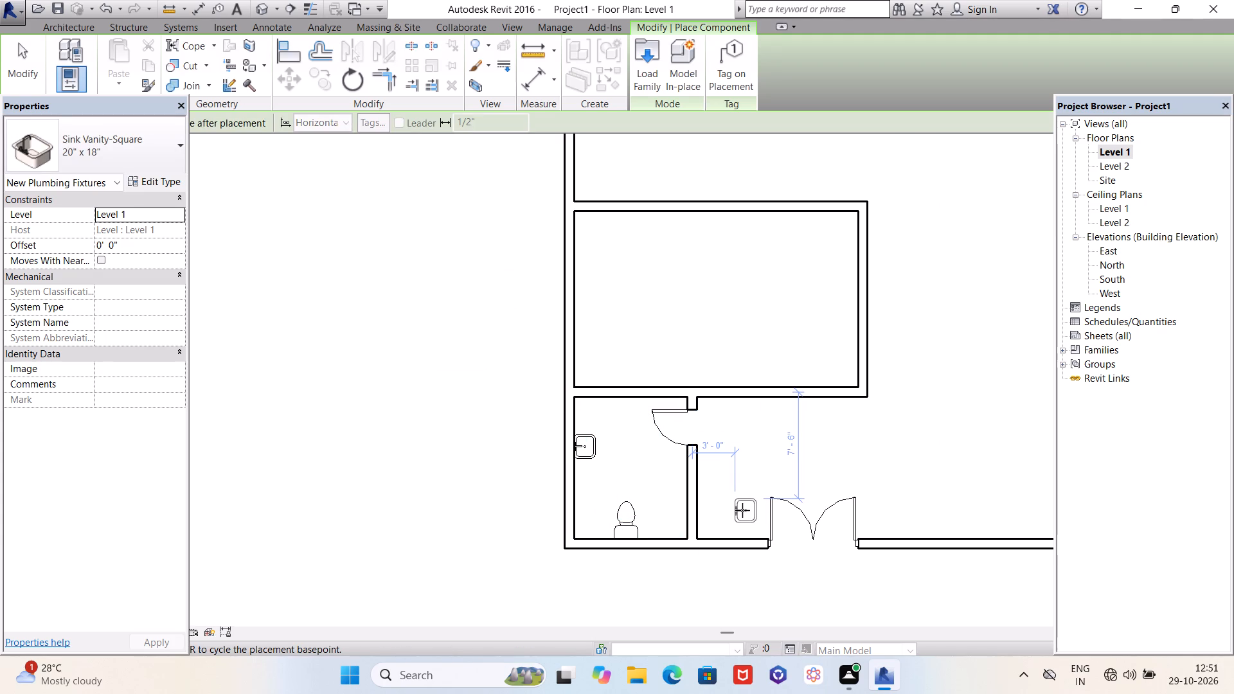
scroll(693, 405, "down", 5)
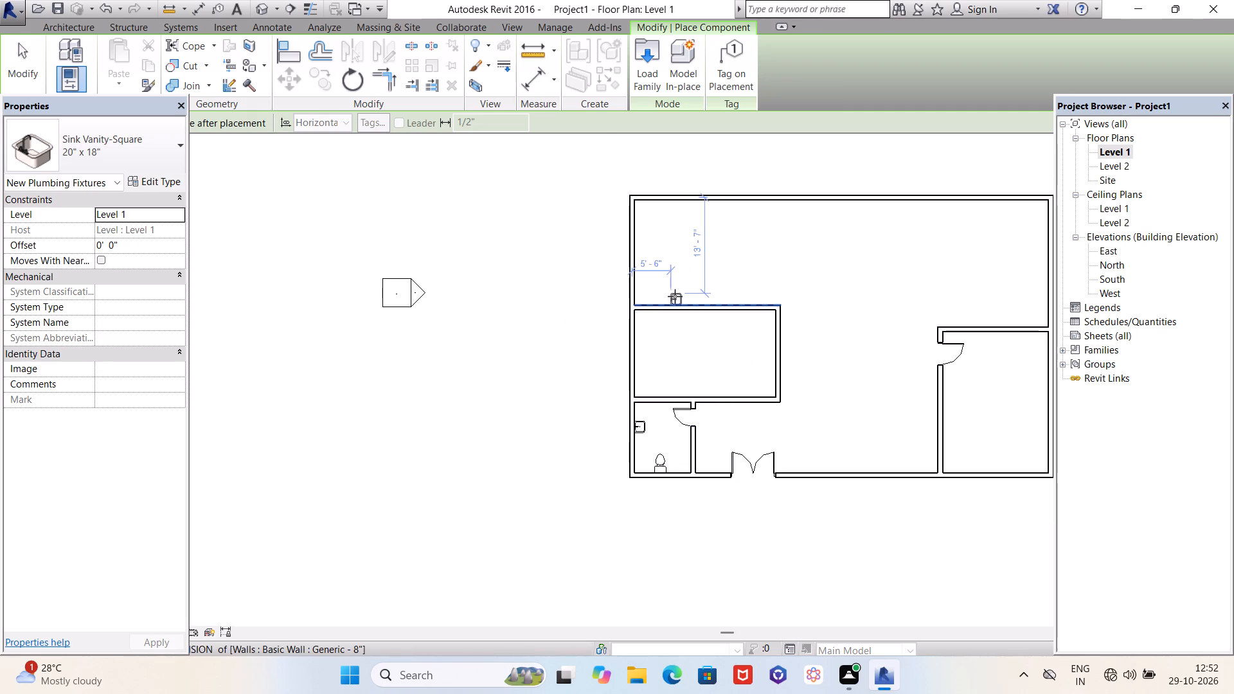
key("Escape")
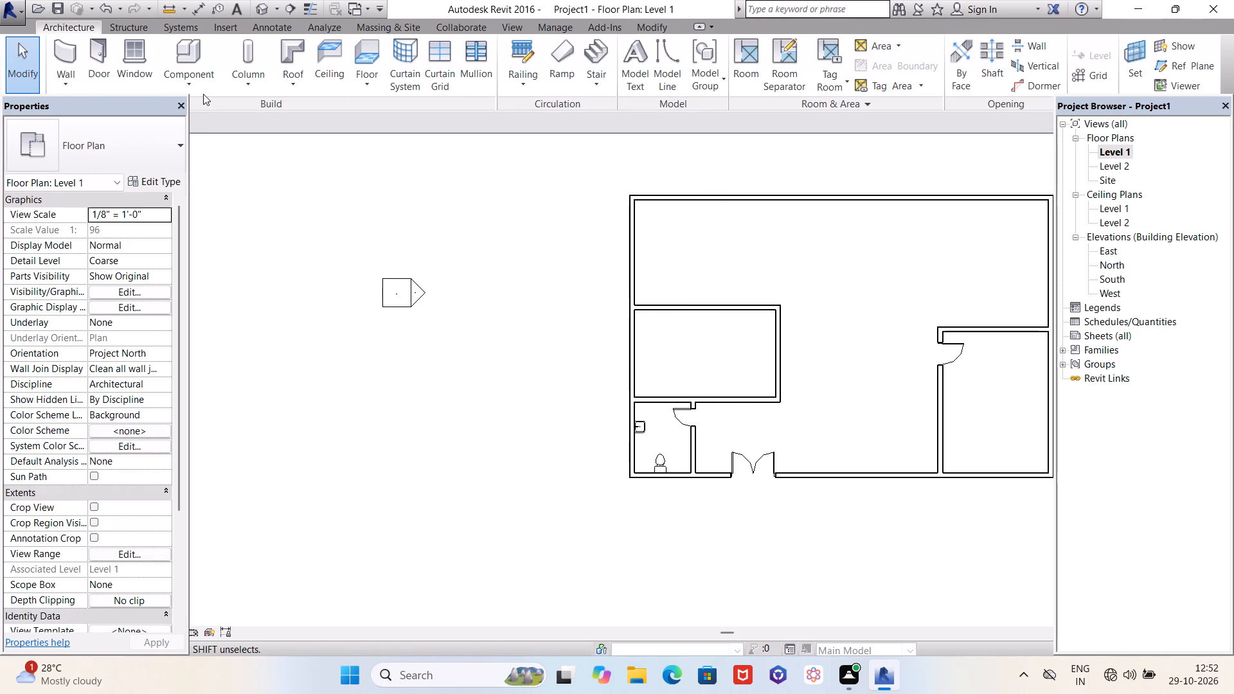
Load the Counter Top-L Shaped w Sink component family from the Casework > Counter Tops library folder.
left_click(187, 53)
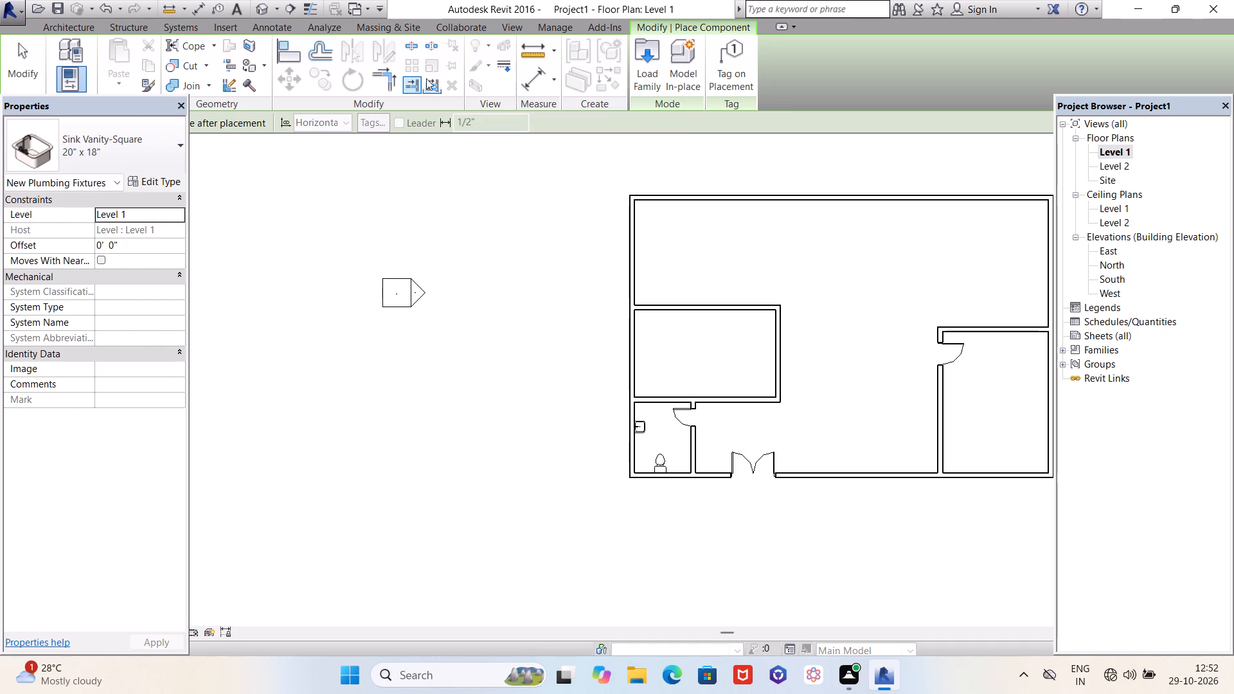
left_click(642, 62)
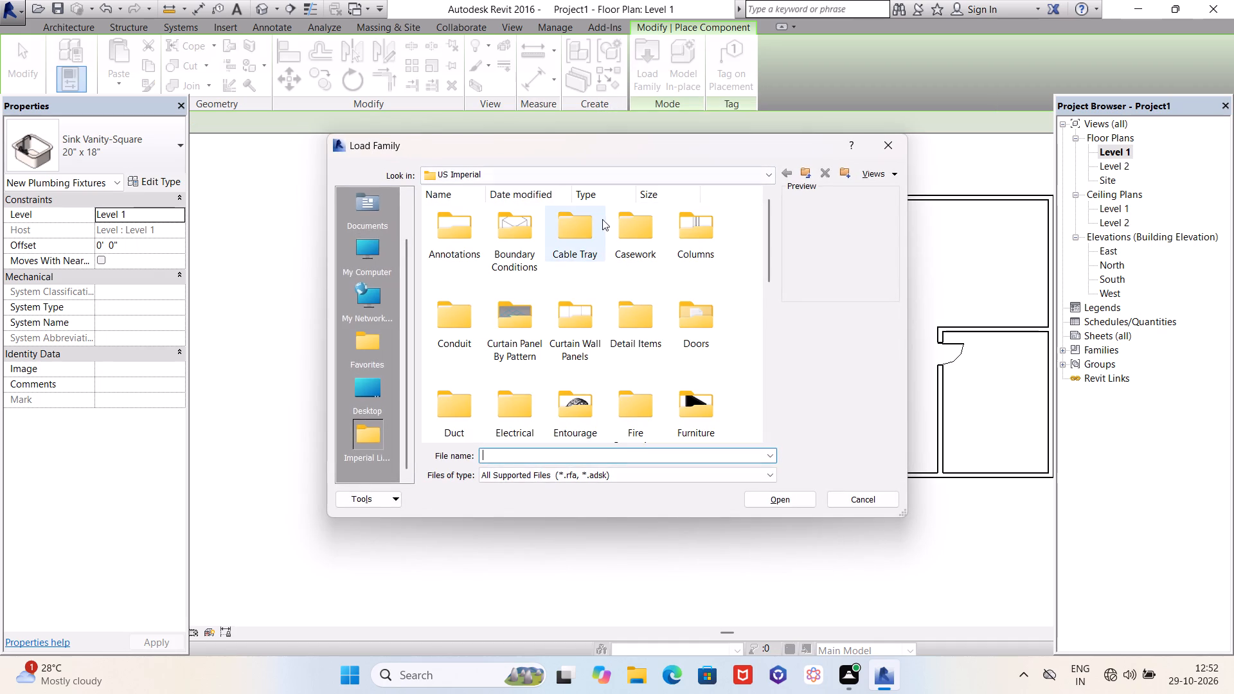
double_click(639, 236)
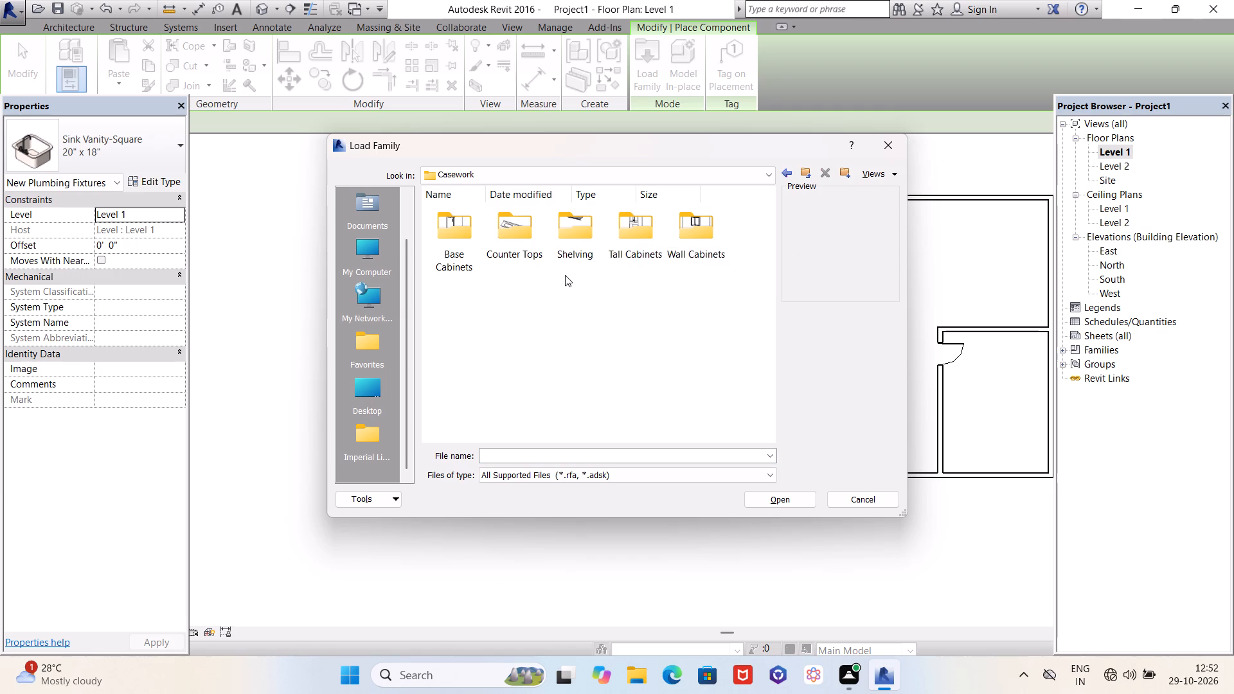
double_click(526, 233)
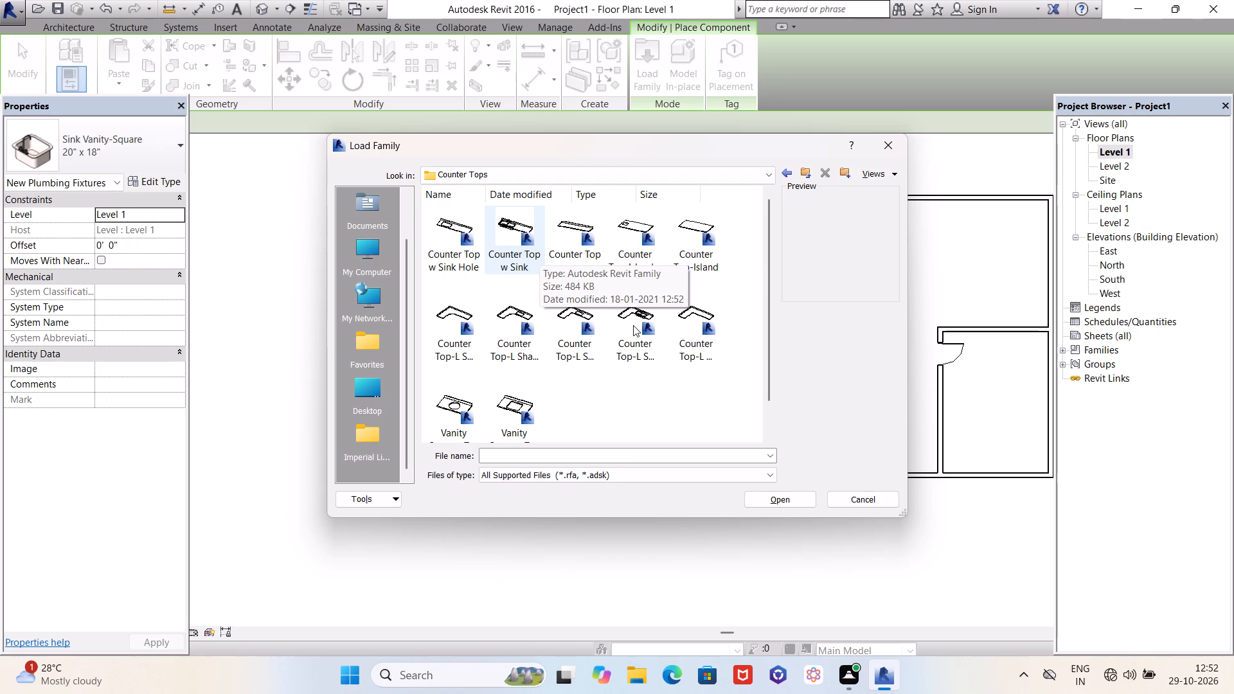
left_click(636, 317)
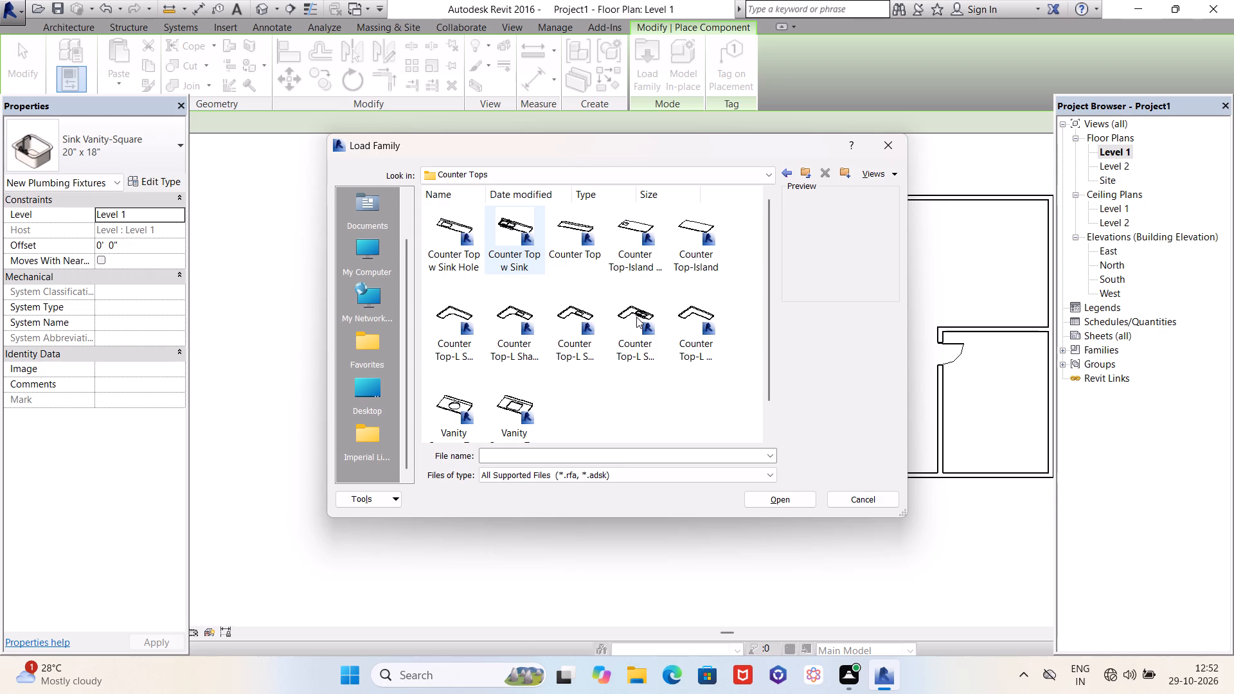
left_click(789, 502)
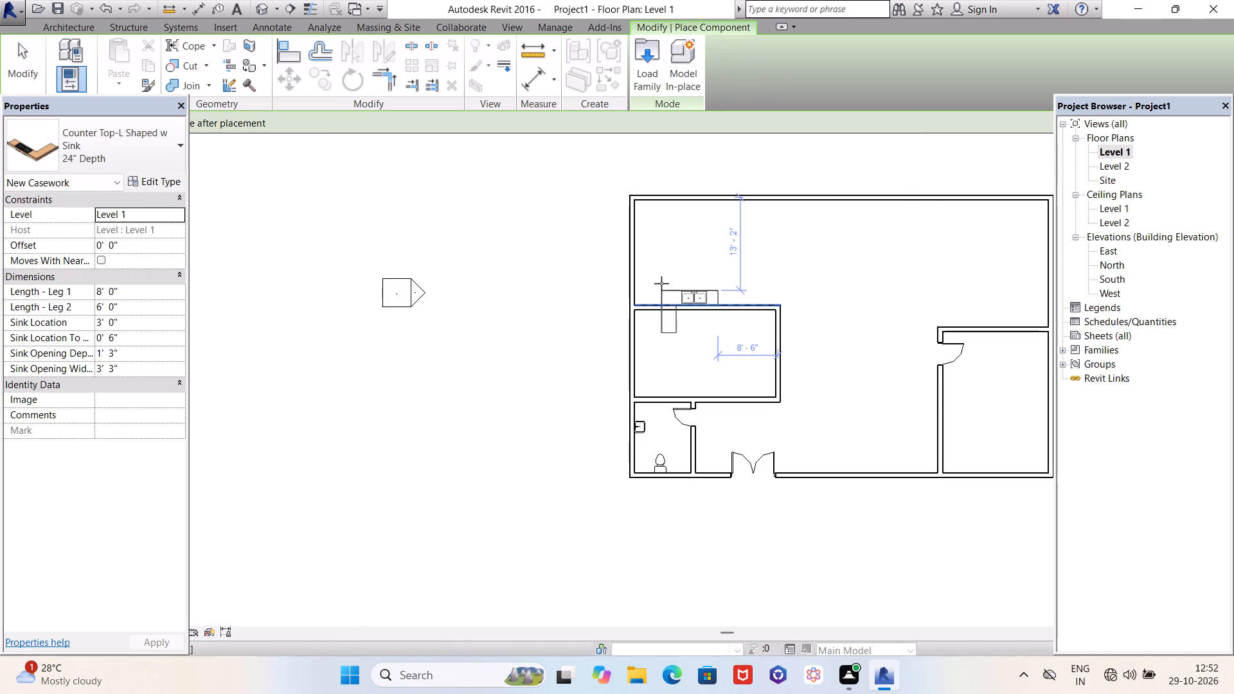
Place the L-shaped counter in the large room's southwest corner, with its sink leg along the west exterior wall.
key("space")
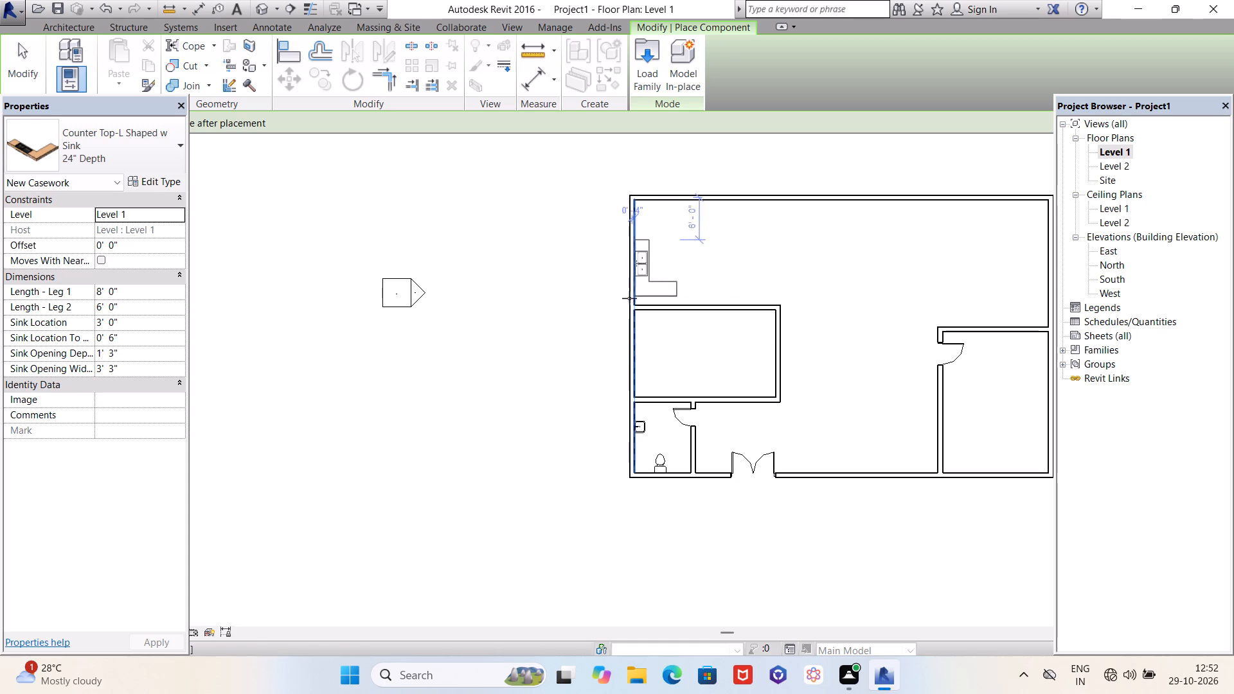
scroll(632, 305, "up", 8)
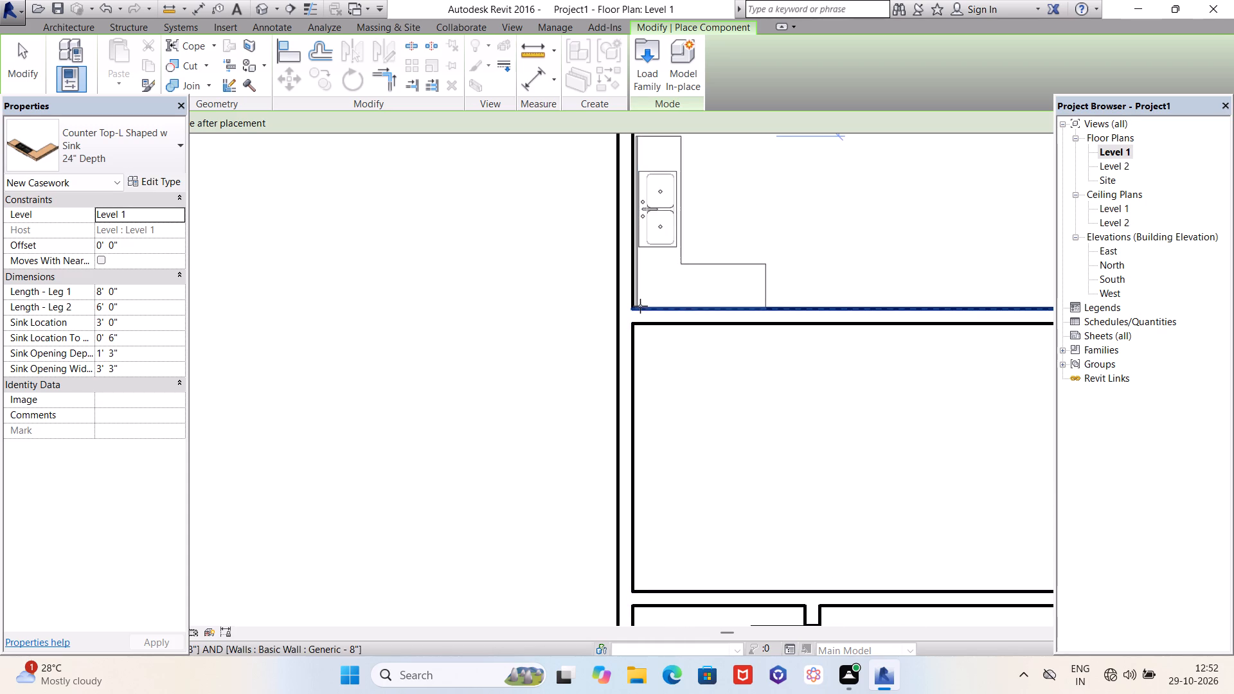
left_click(638, 305)
scroll(637, 357, "down", 4)
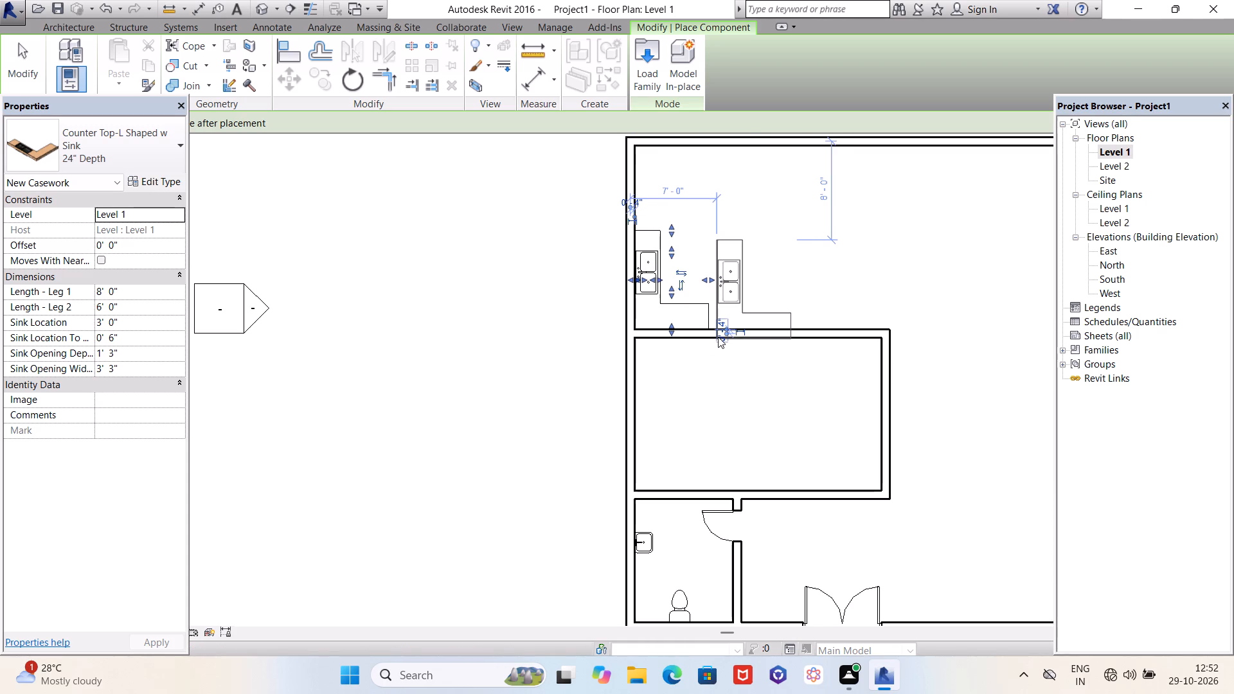
key("Escape")
key("Escape")
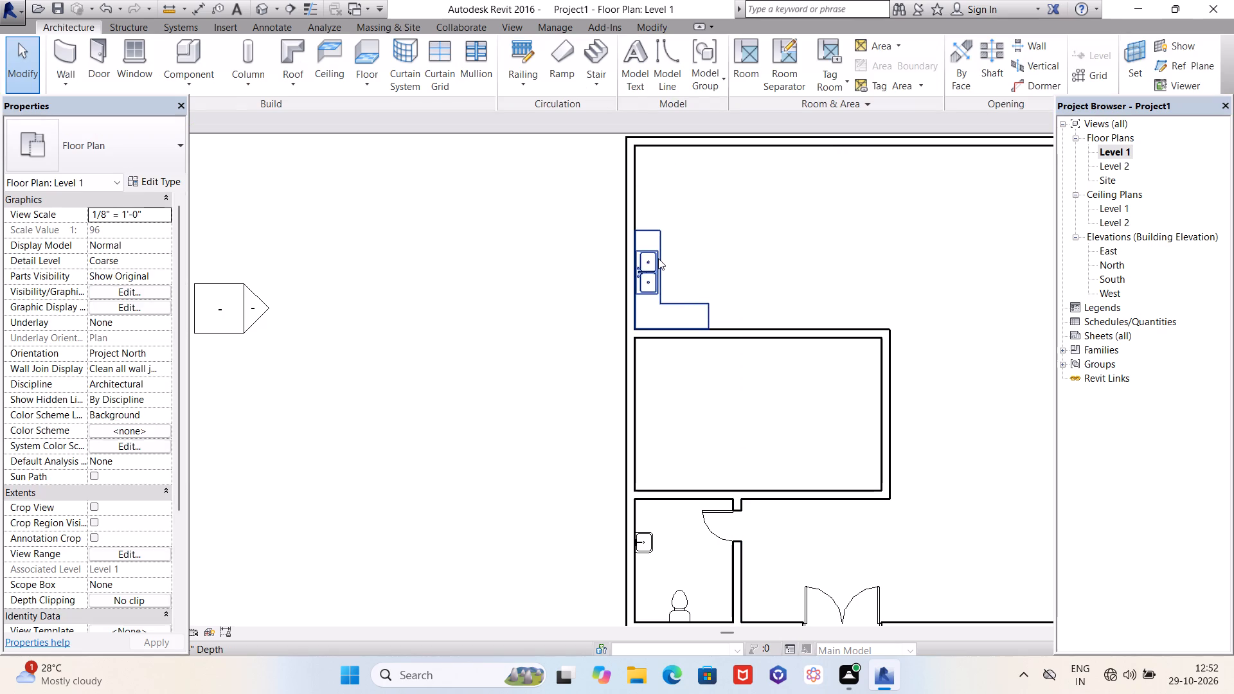
Stretch the counter's sink leg north to about 9' 11" and its other leg east to about 7' 4".
left_click(658, 256)
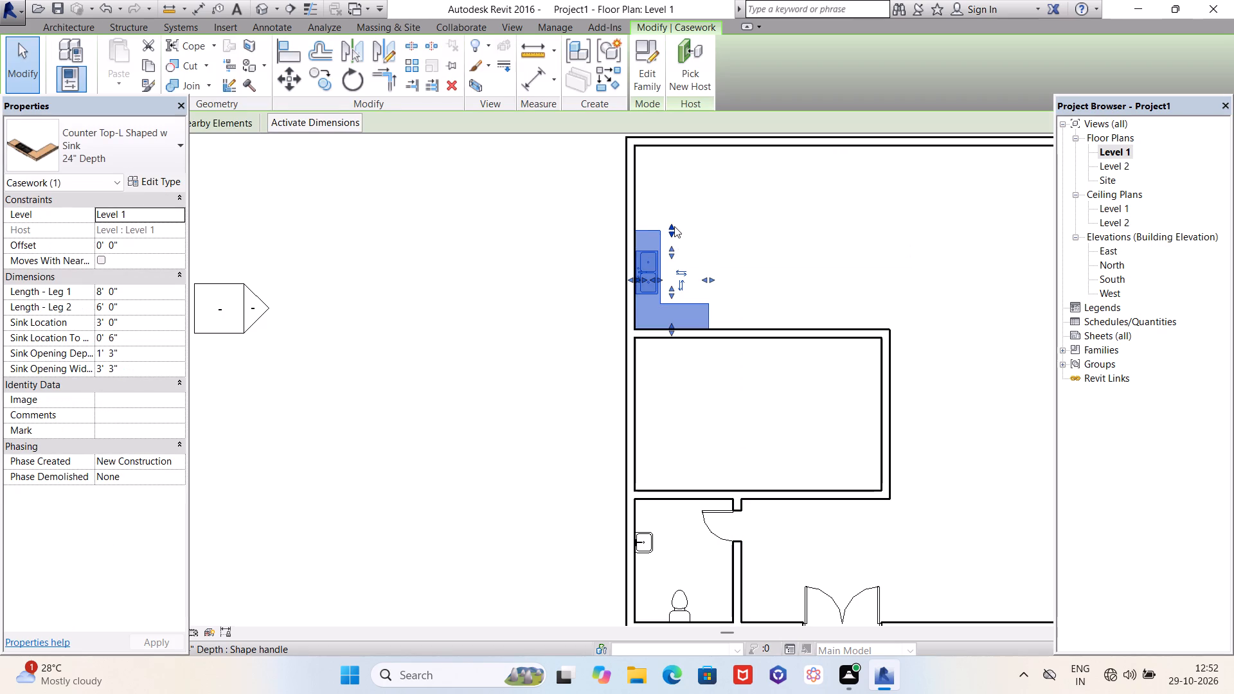
left_click_drag(674, 226, 675, 207)
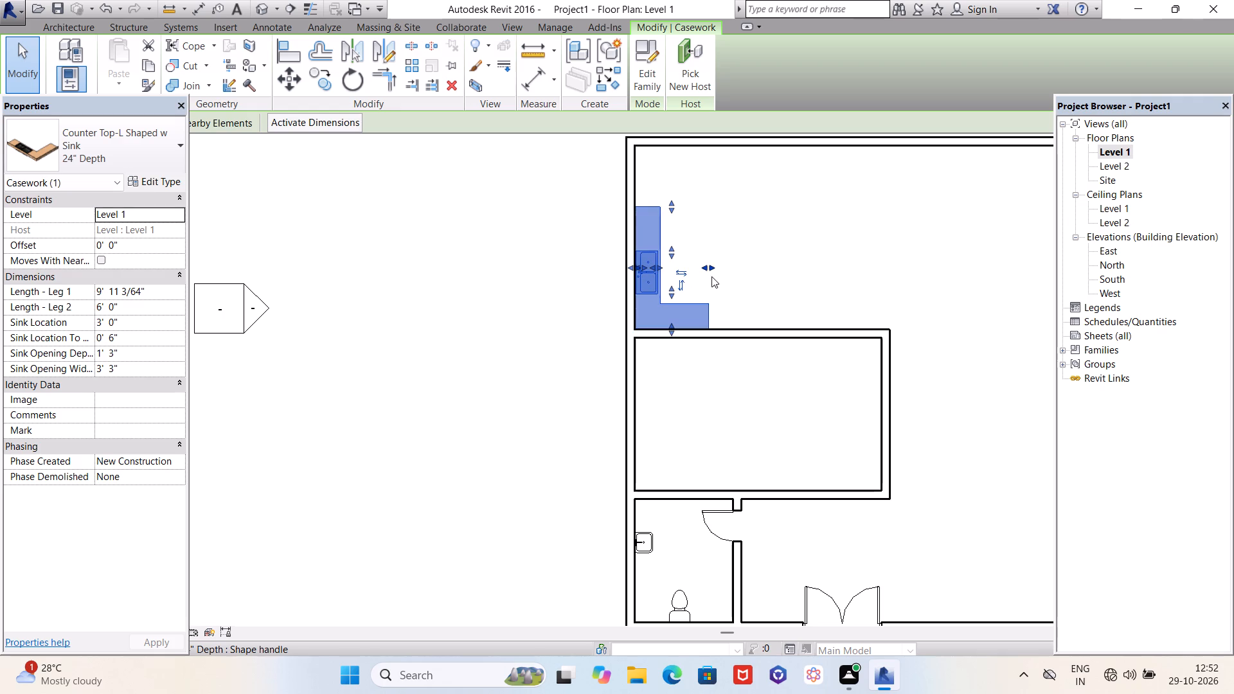
left_click_drag(714, 269, 725, 270)
scroll(524, 418, "down", 4)
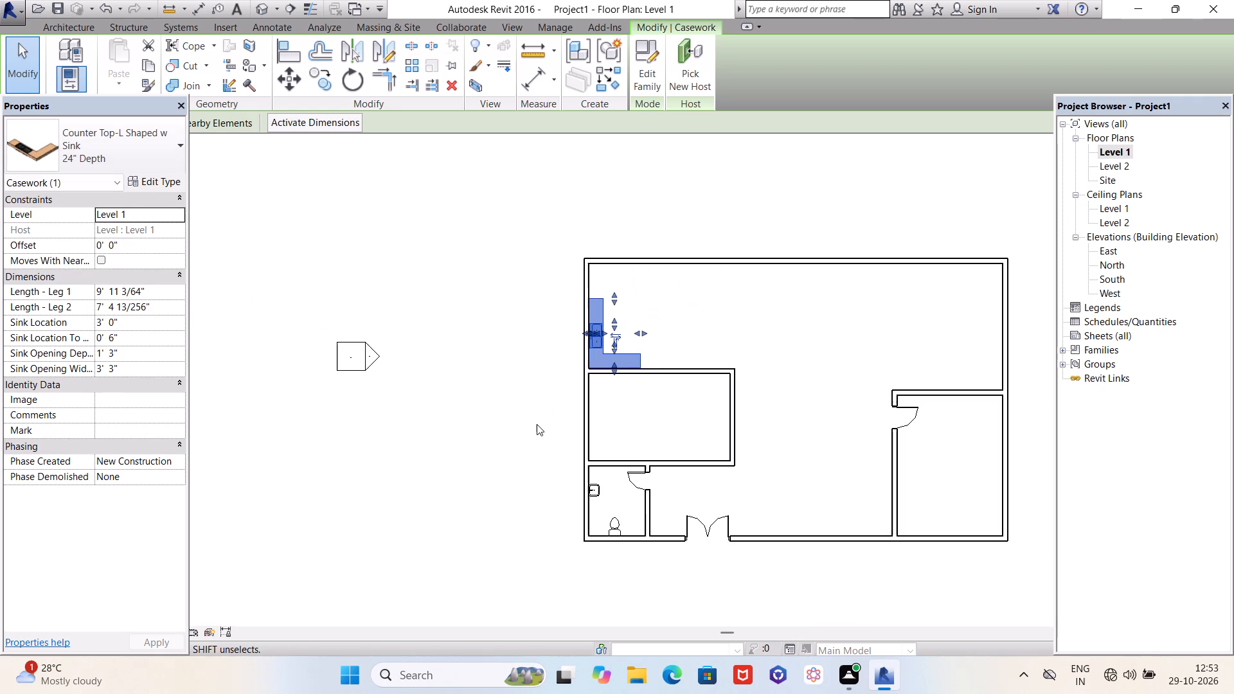
key("Escape")
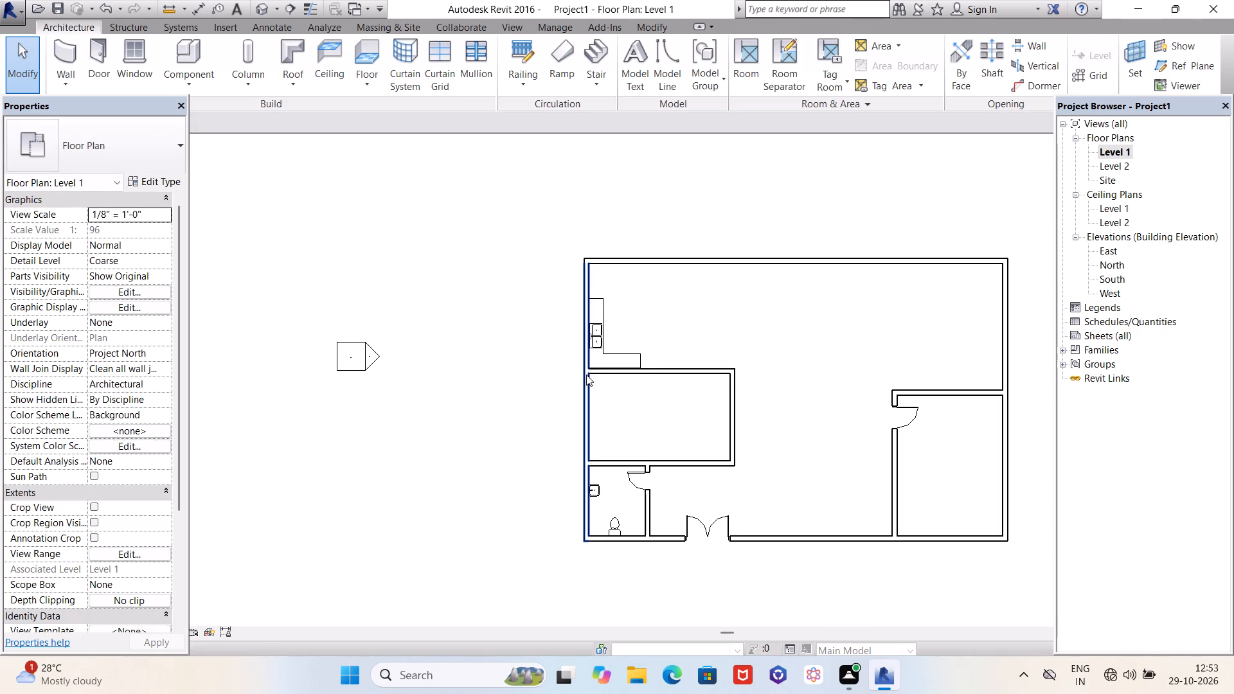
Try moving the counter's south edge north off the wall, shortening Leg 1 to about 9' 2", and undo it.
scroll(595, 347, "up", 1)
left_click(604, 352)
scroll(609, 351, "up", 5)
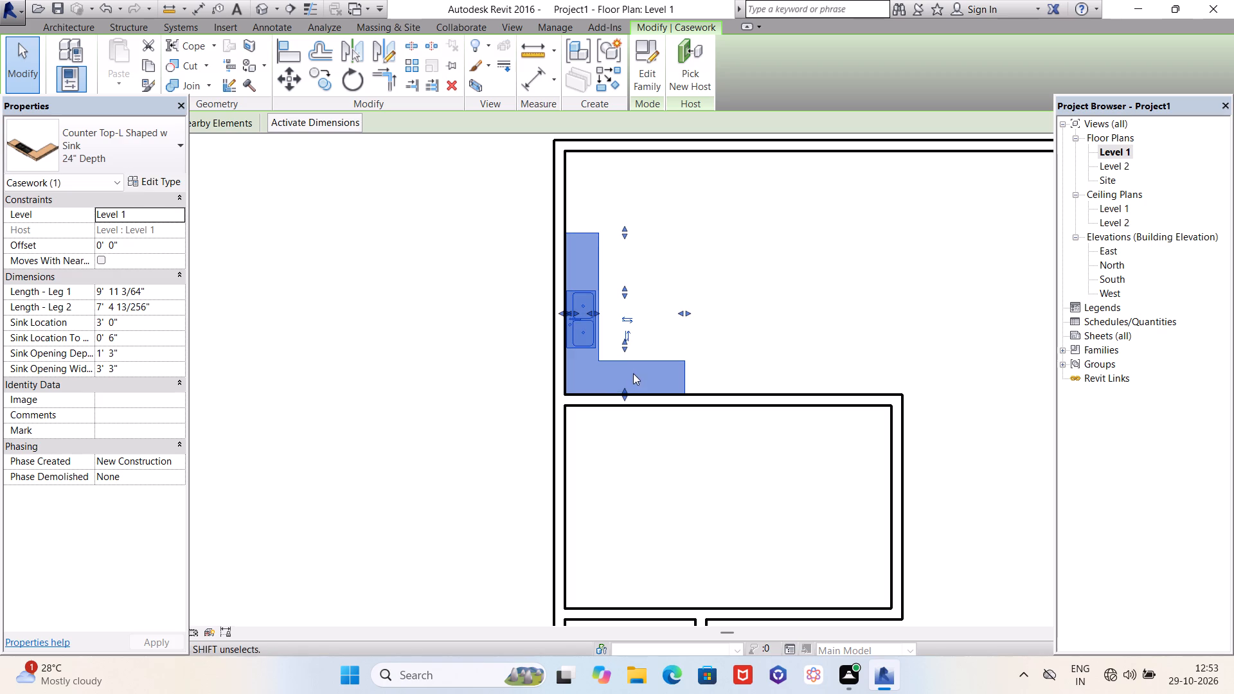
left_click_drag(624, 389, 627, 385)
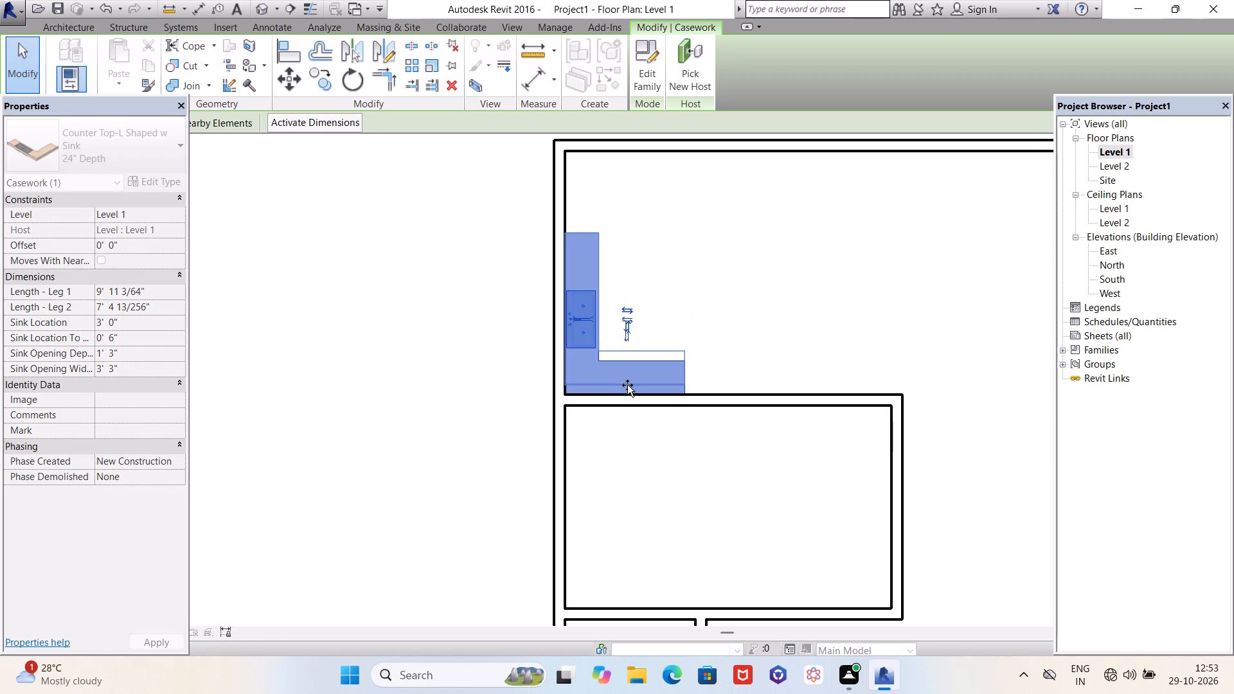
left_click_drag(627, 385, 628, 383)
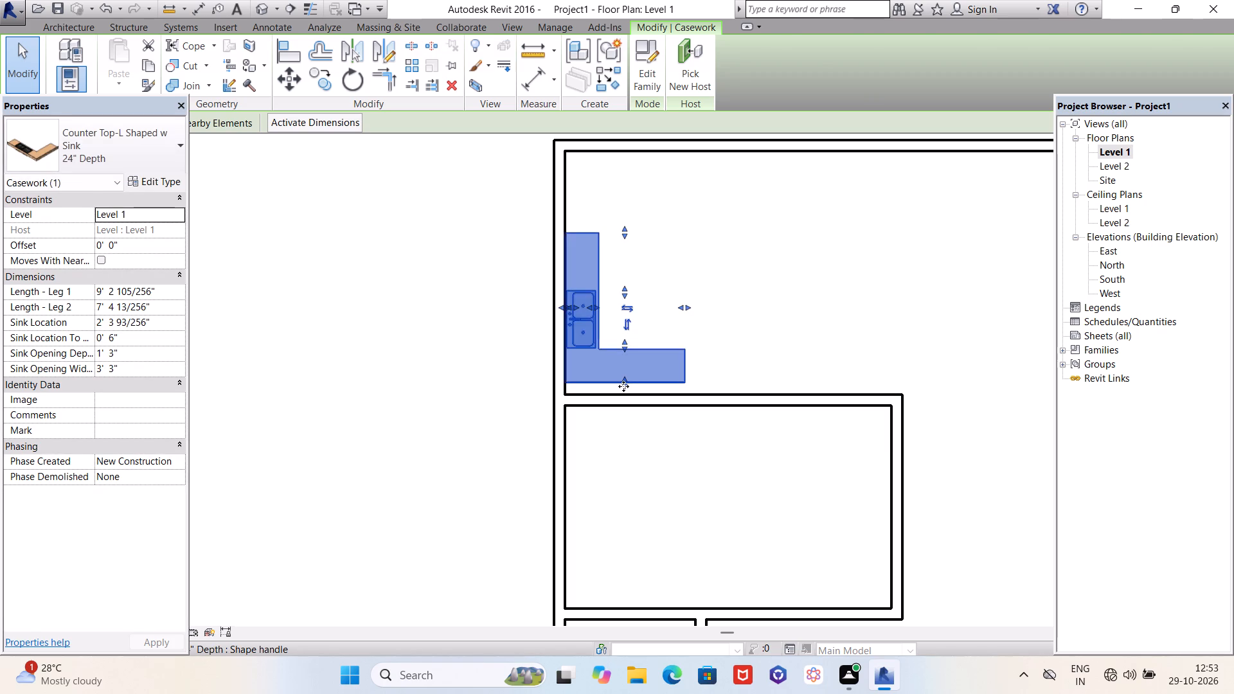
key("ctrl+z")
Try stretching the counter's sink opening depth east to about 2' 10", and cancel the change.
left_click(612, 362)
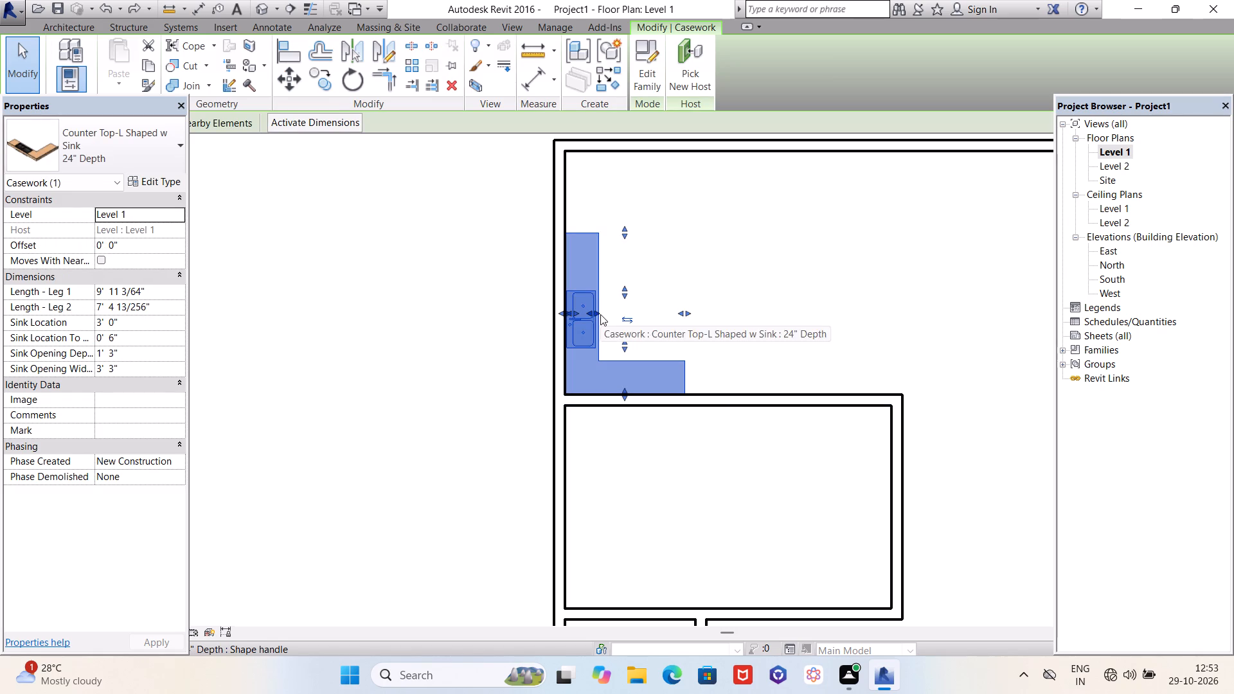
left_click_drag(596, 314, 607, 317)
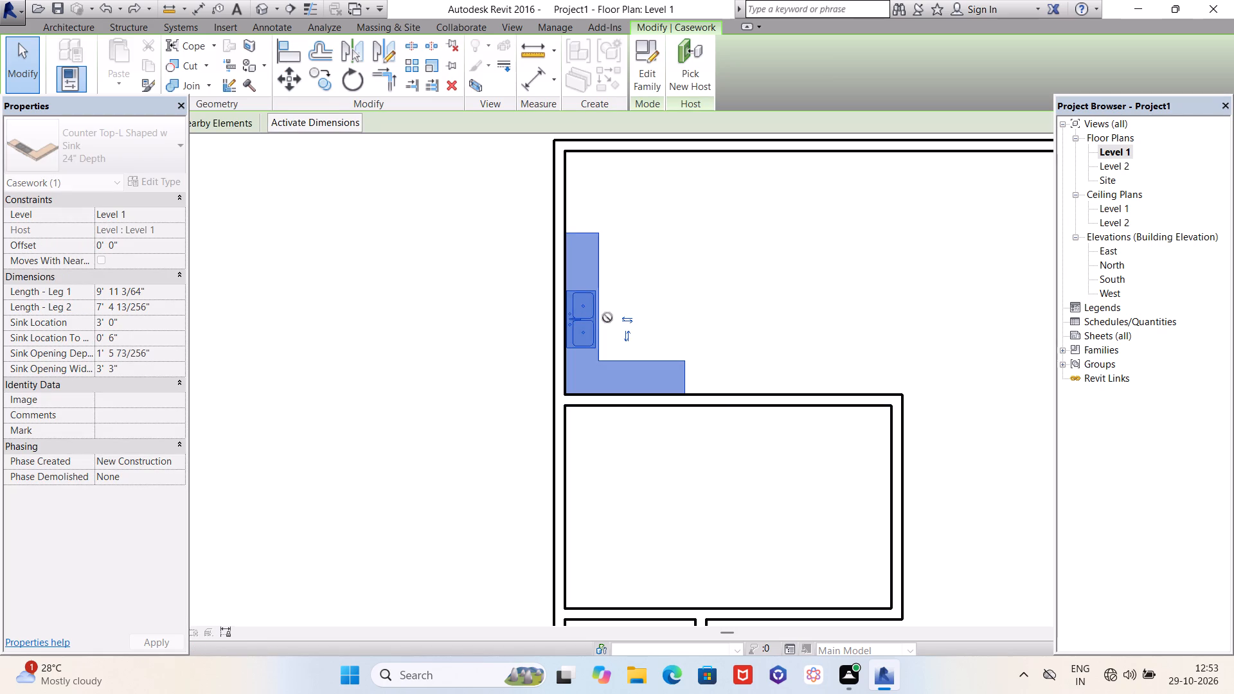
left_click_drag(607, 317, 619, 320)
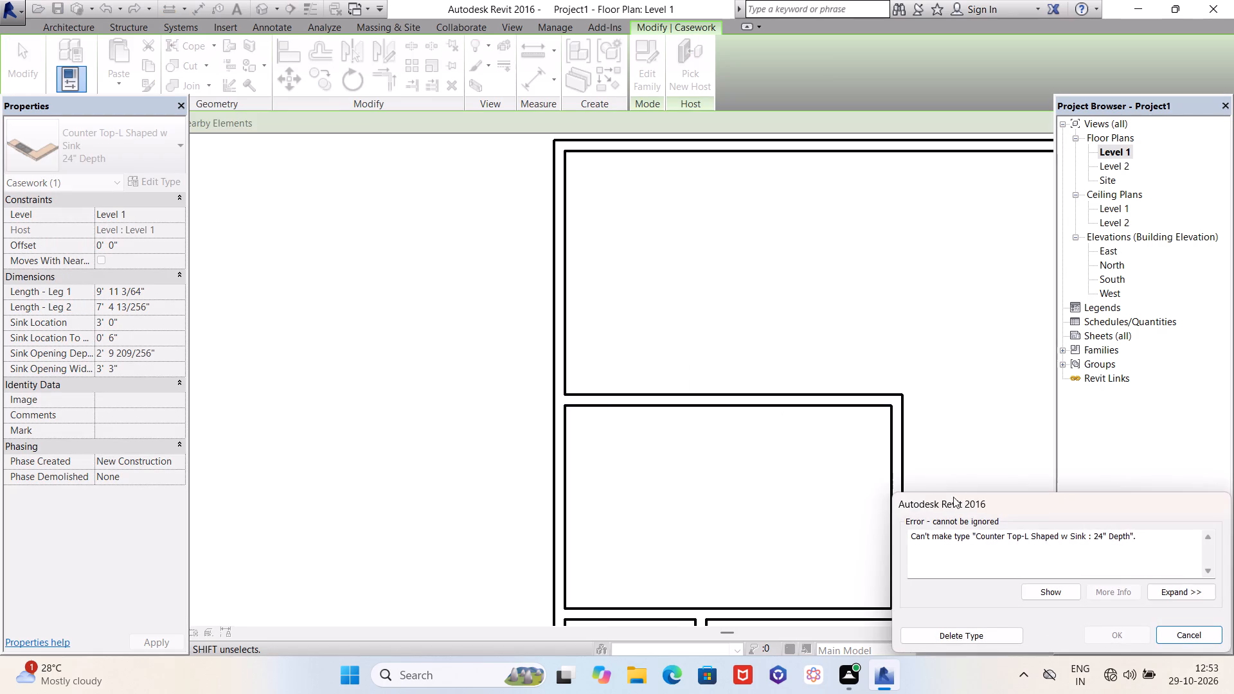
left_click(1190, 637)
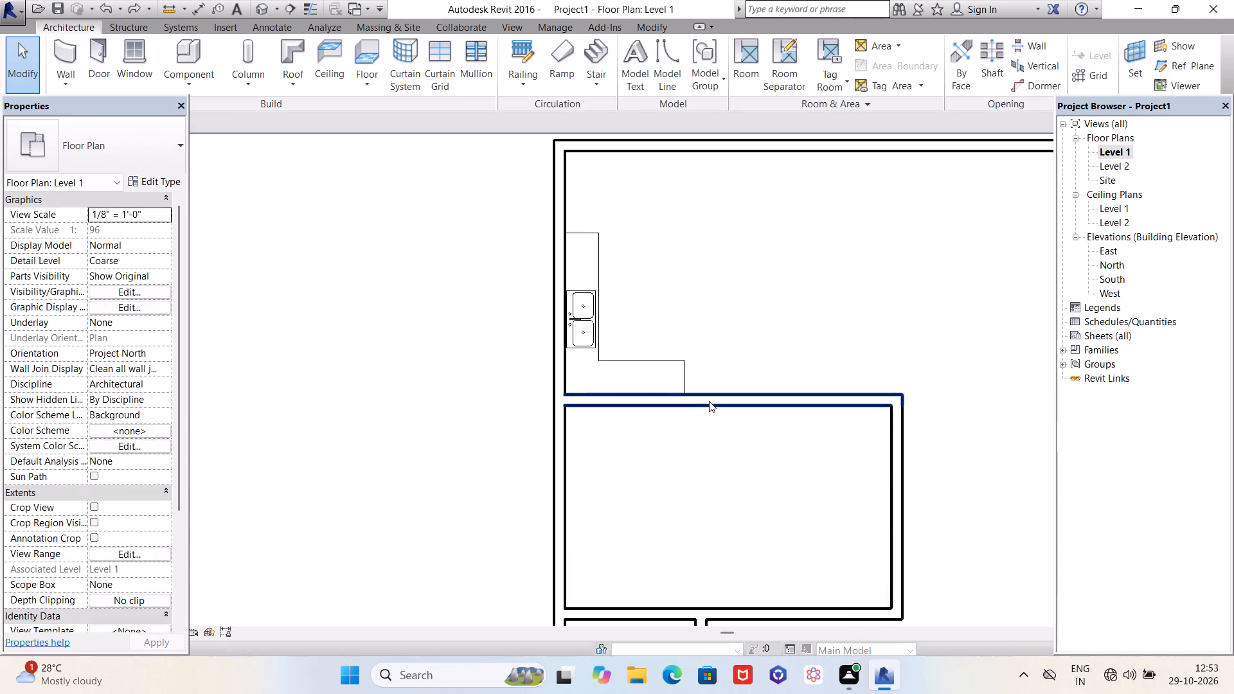
Set the L-shaped counter's type Depth to 3' 0" and apply it.
scroll(783, 441, "down", 2)
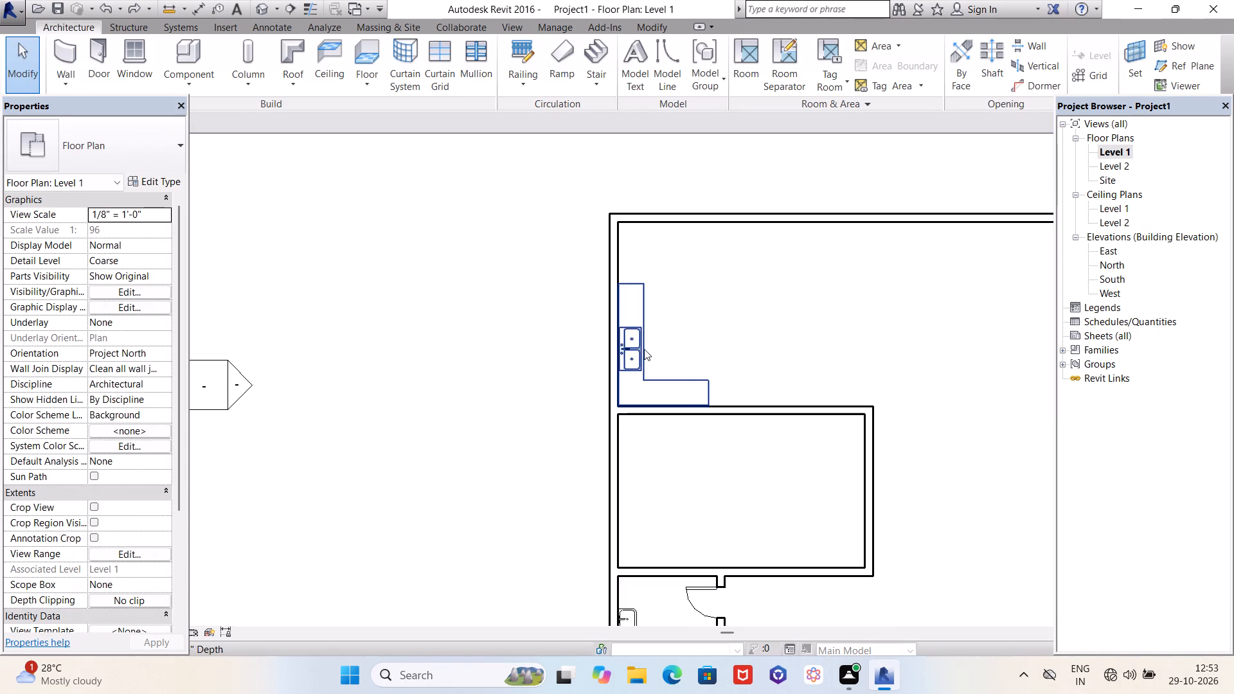
left_click(666, 385)
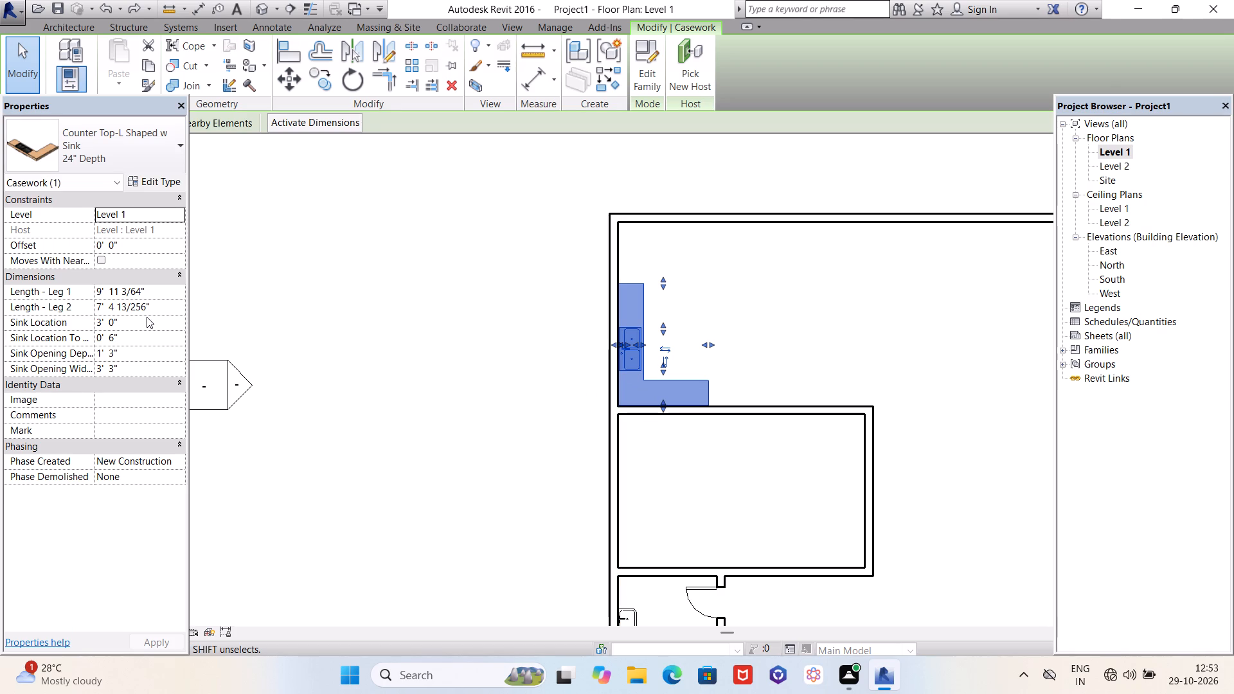
left_click(154, 180)
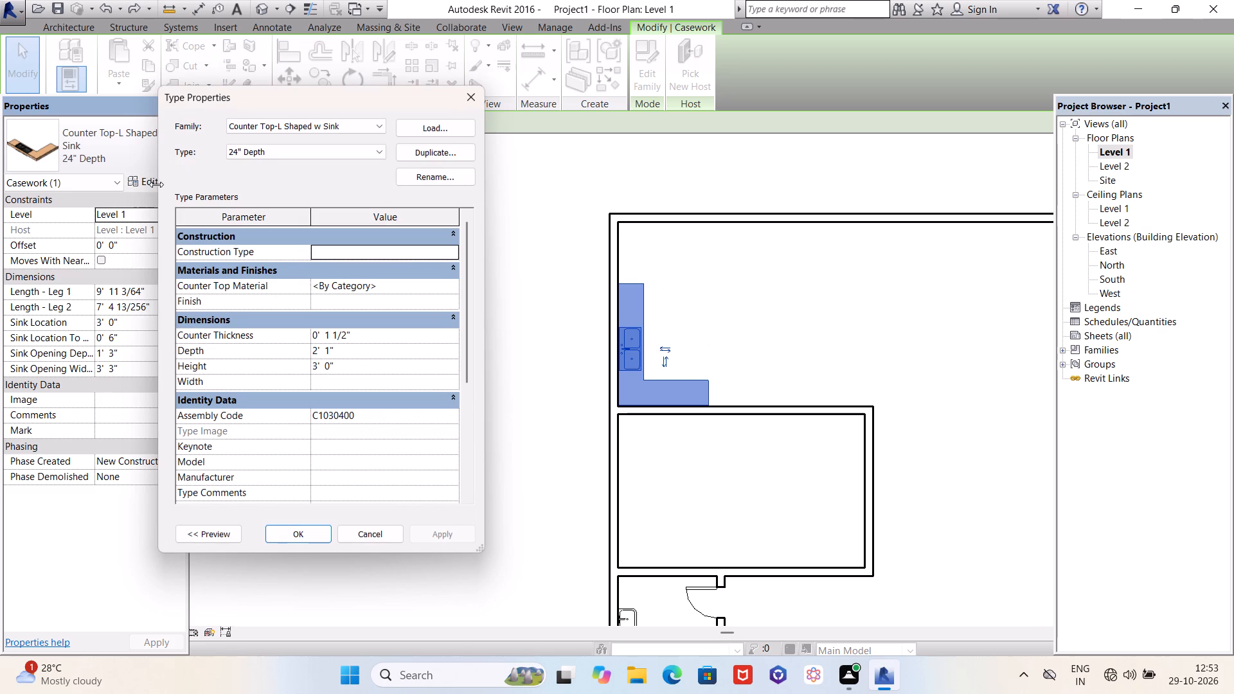
left_click(328, 377)
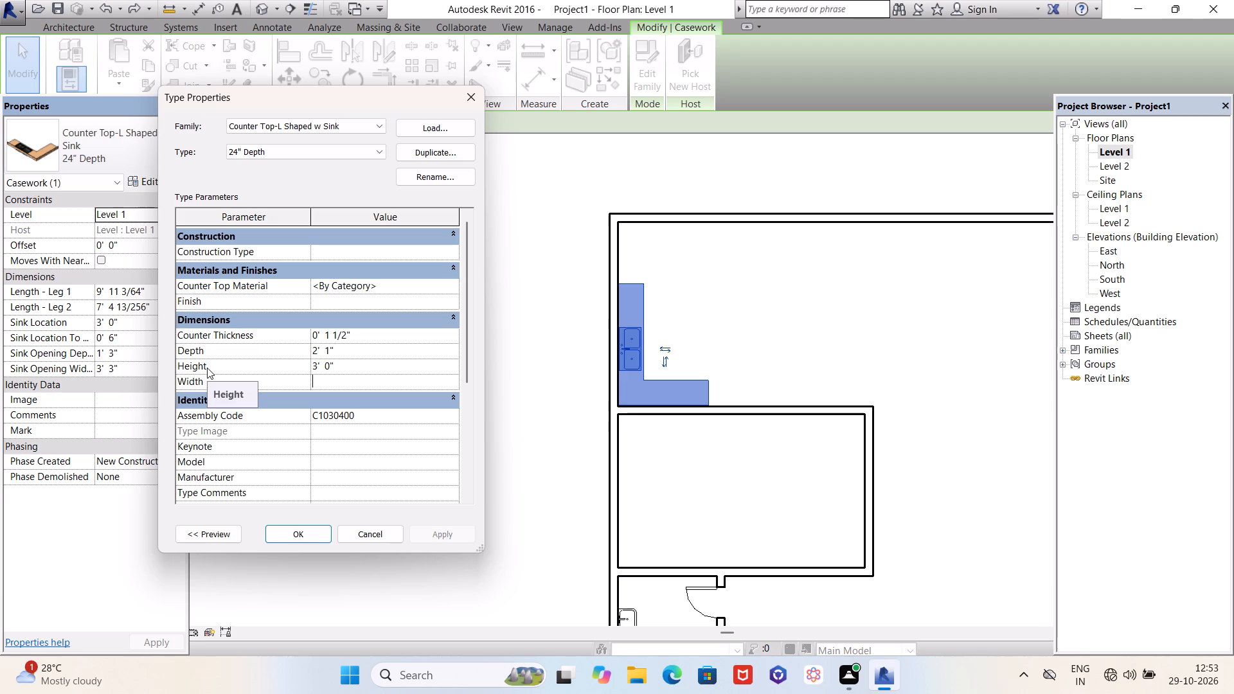
left_click_drag(339, 349, 320, 349)
double_click(335, 349)
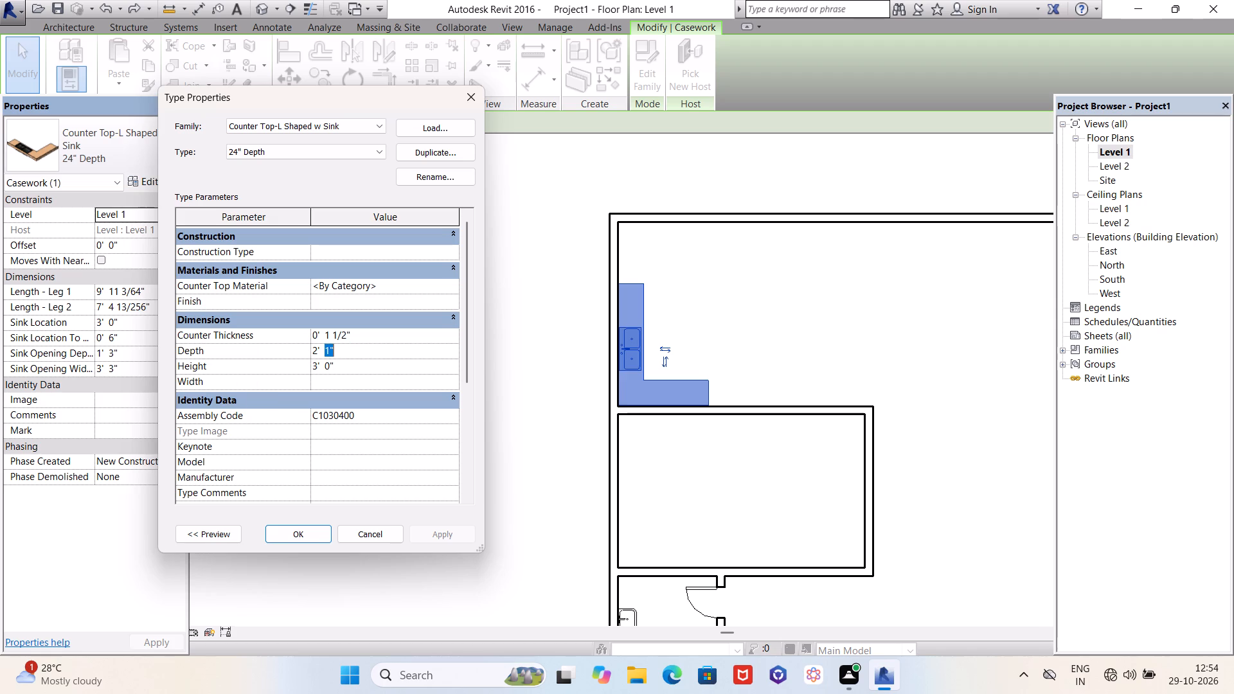
left_click_drag(335, 349, 312, 351)
type("3'")
key("Return")
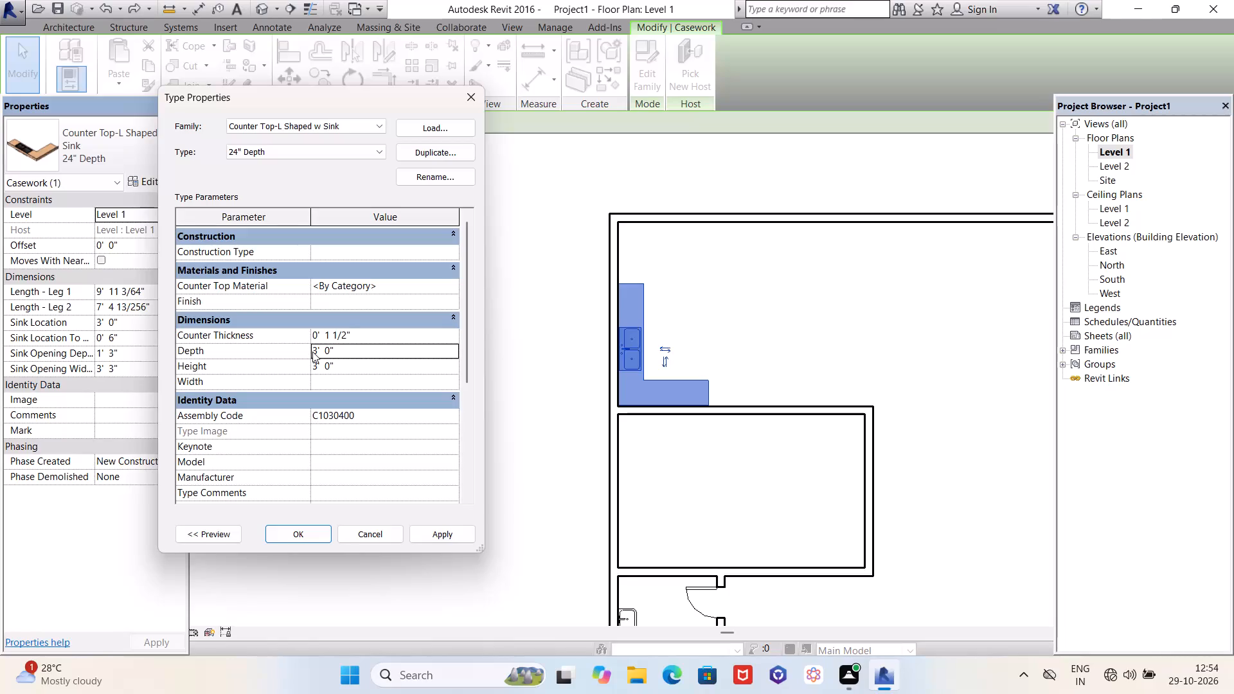
left_click(436, 535)
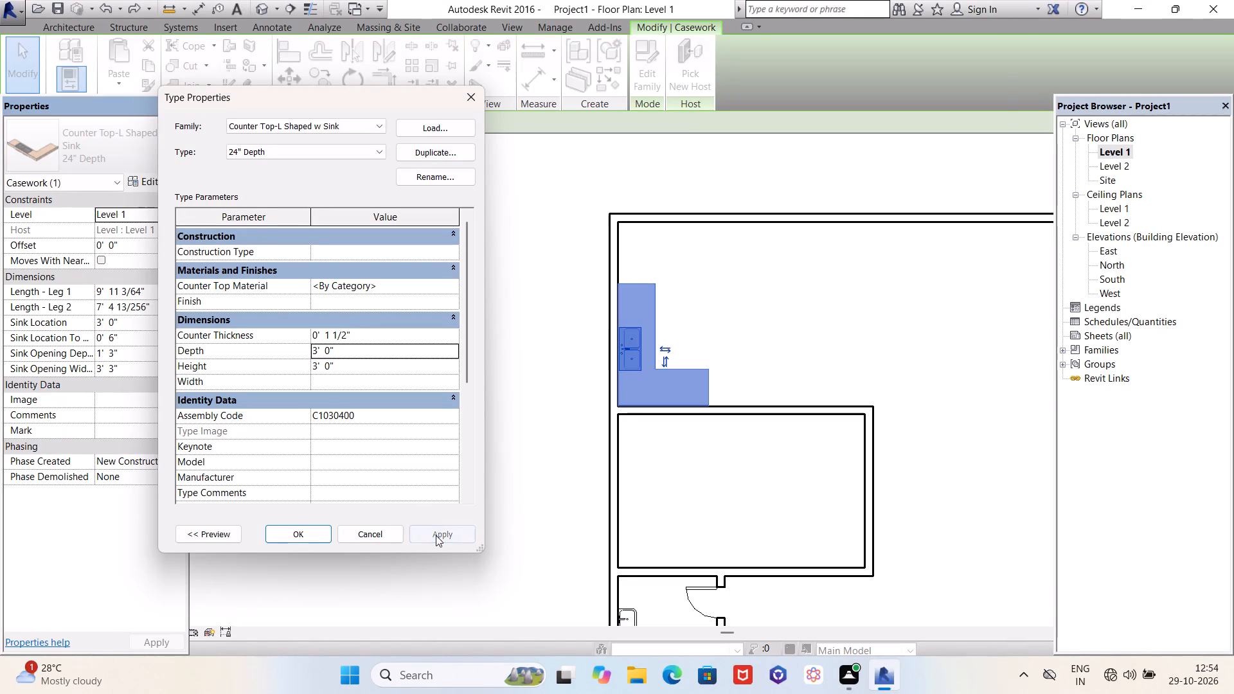
Accept the L-shaped counter's edited type properties and deselect the counter.
left_click(312, 531)
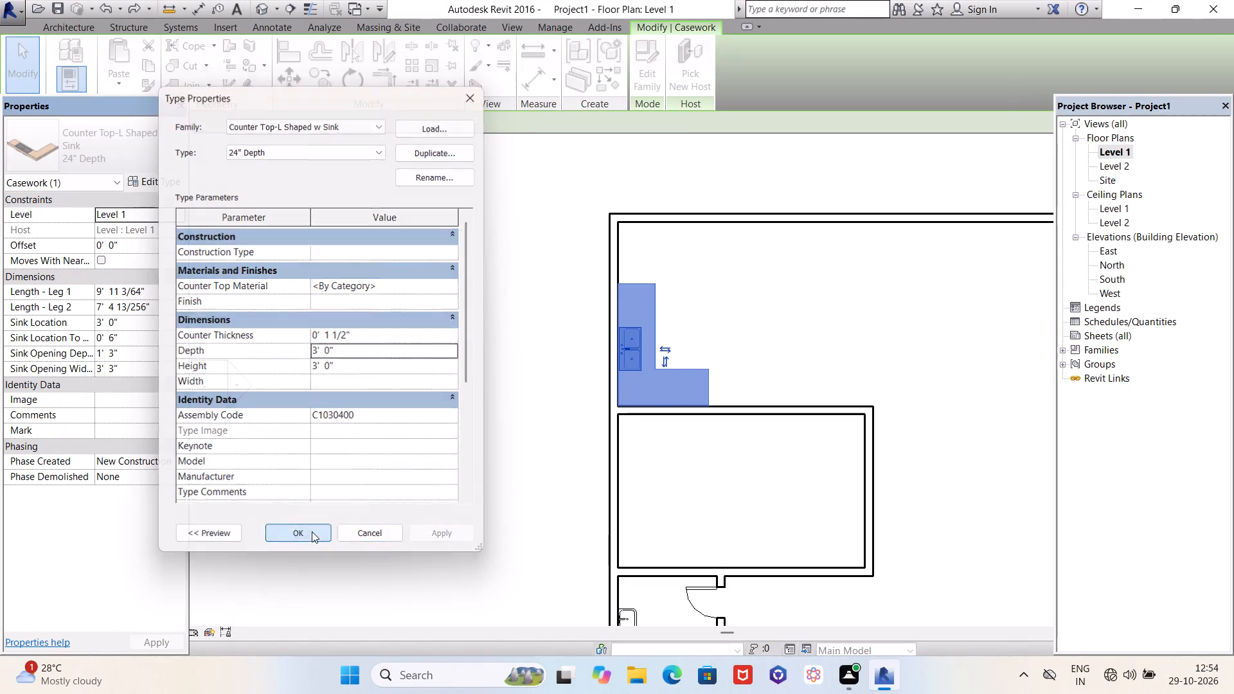
left_click(382, 454)
scroll(407, 451, "down", 2)
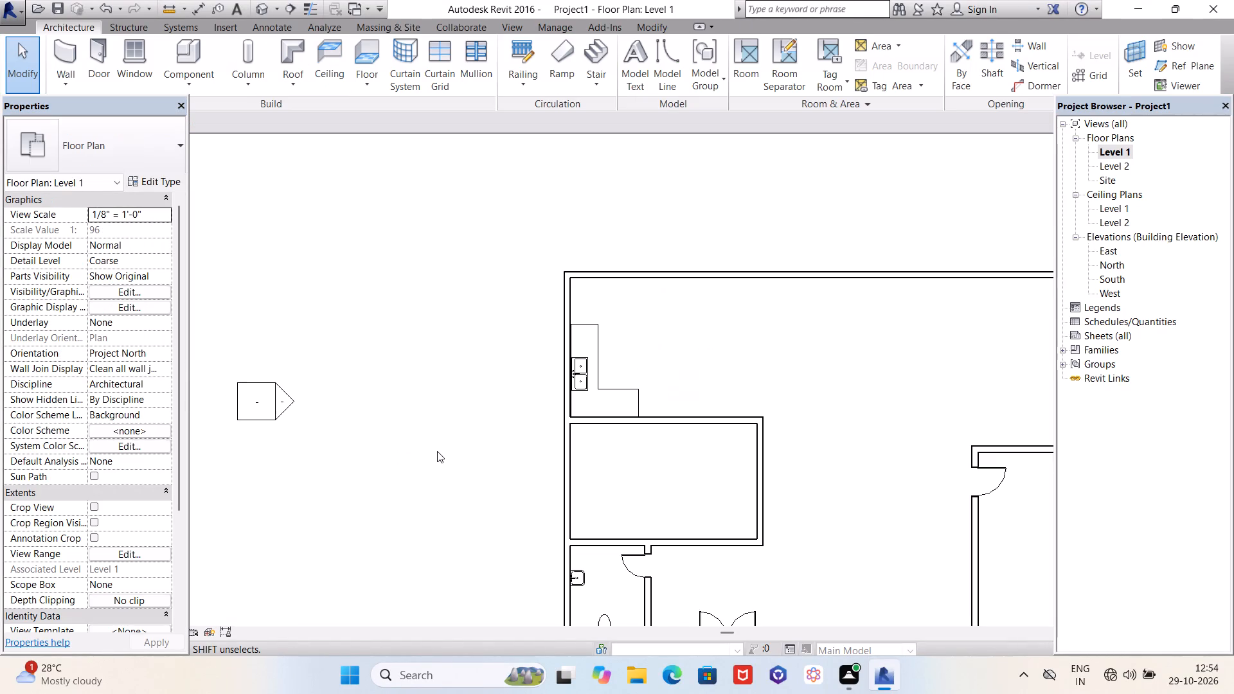
scroll(582, 398, "up", 3)
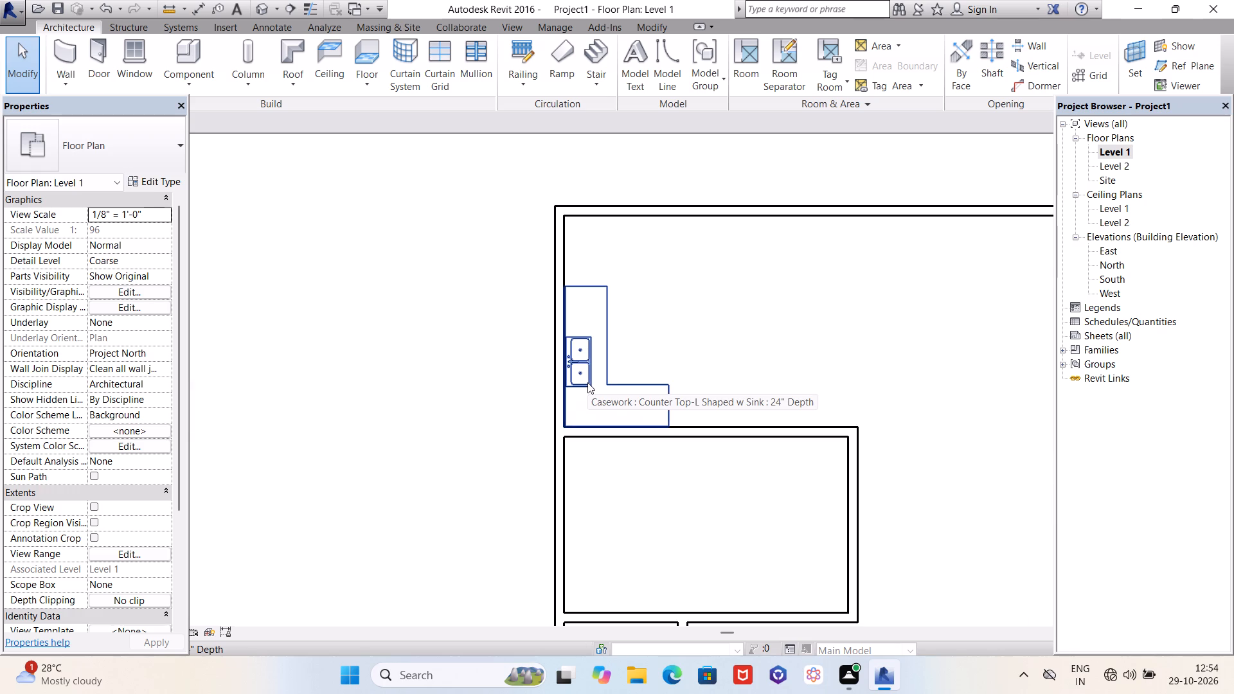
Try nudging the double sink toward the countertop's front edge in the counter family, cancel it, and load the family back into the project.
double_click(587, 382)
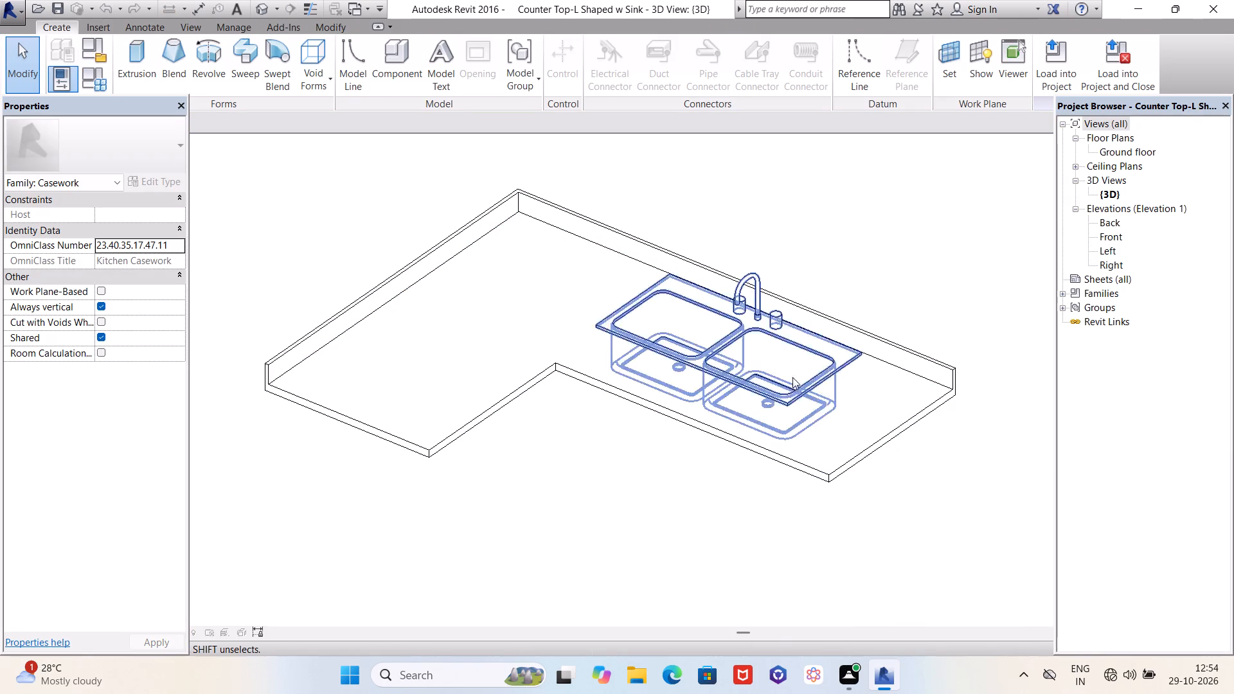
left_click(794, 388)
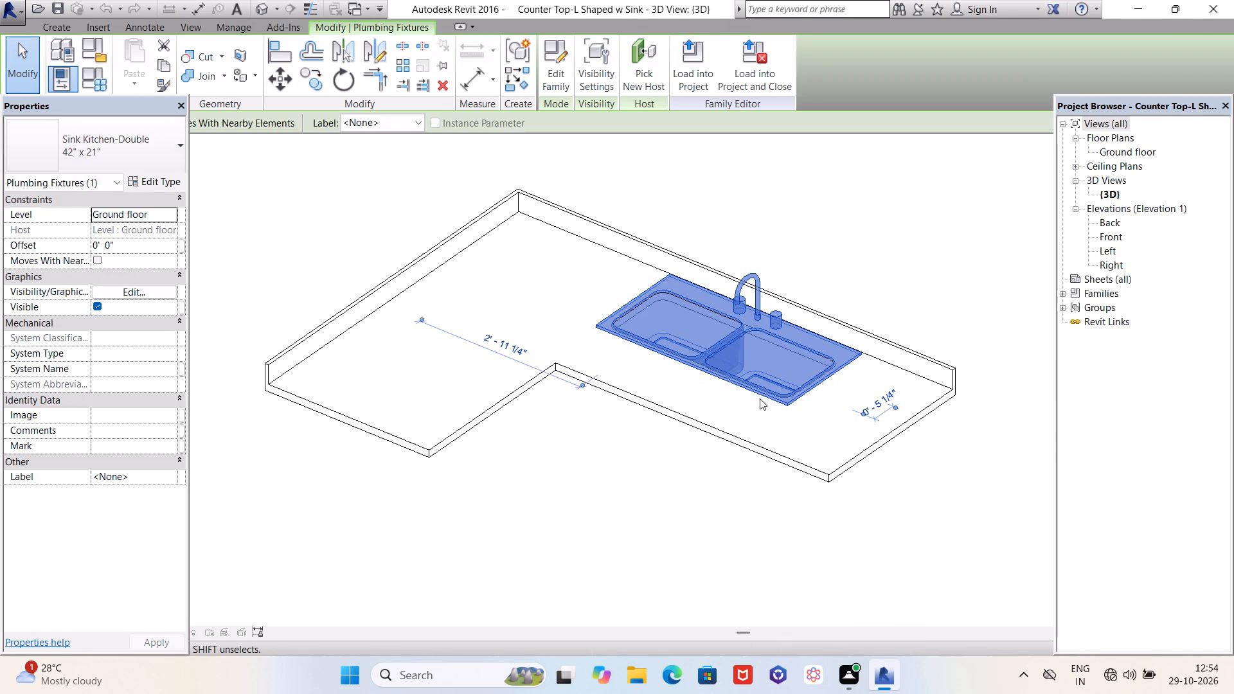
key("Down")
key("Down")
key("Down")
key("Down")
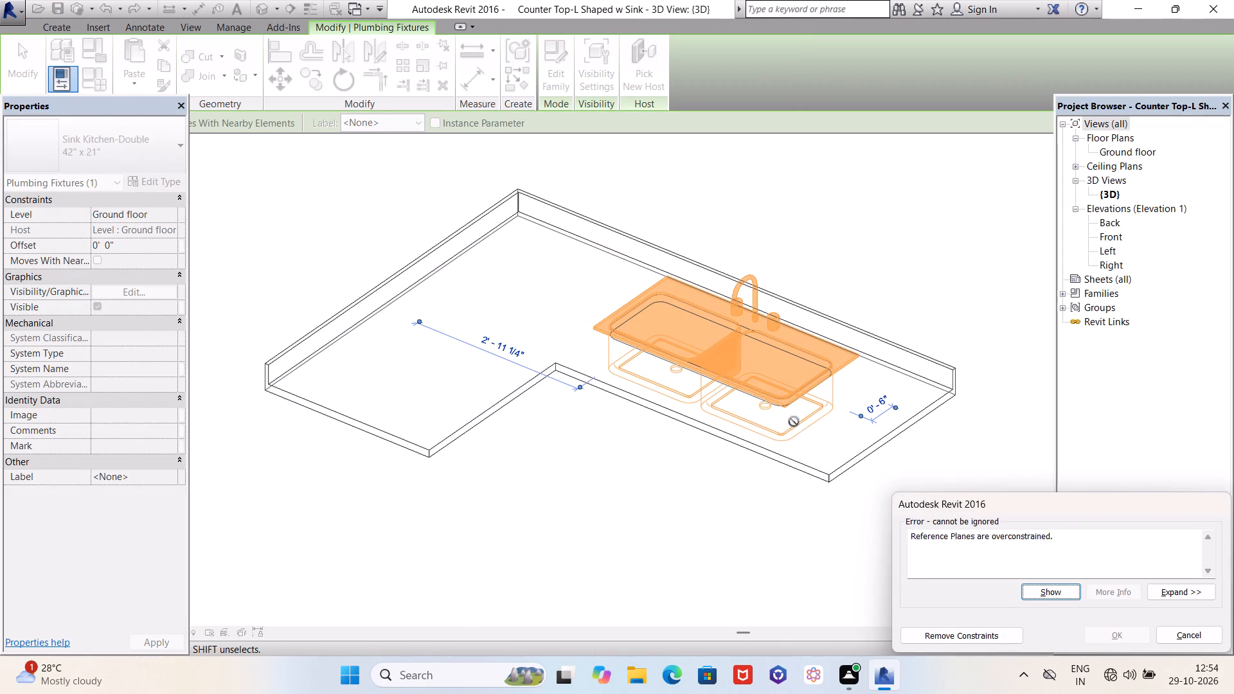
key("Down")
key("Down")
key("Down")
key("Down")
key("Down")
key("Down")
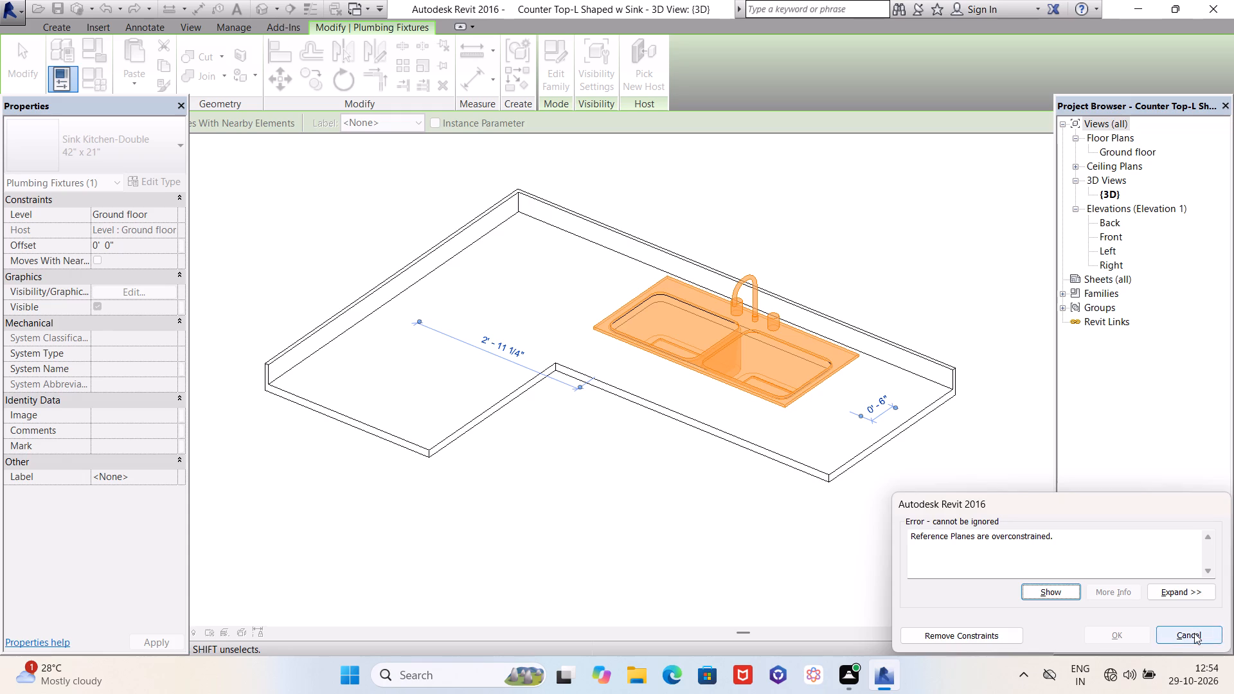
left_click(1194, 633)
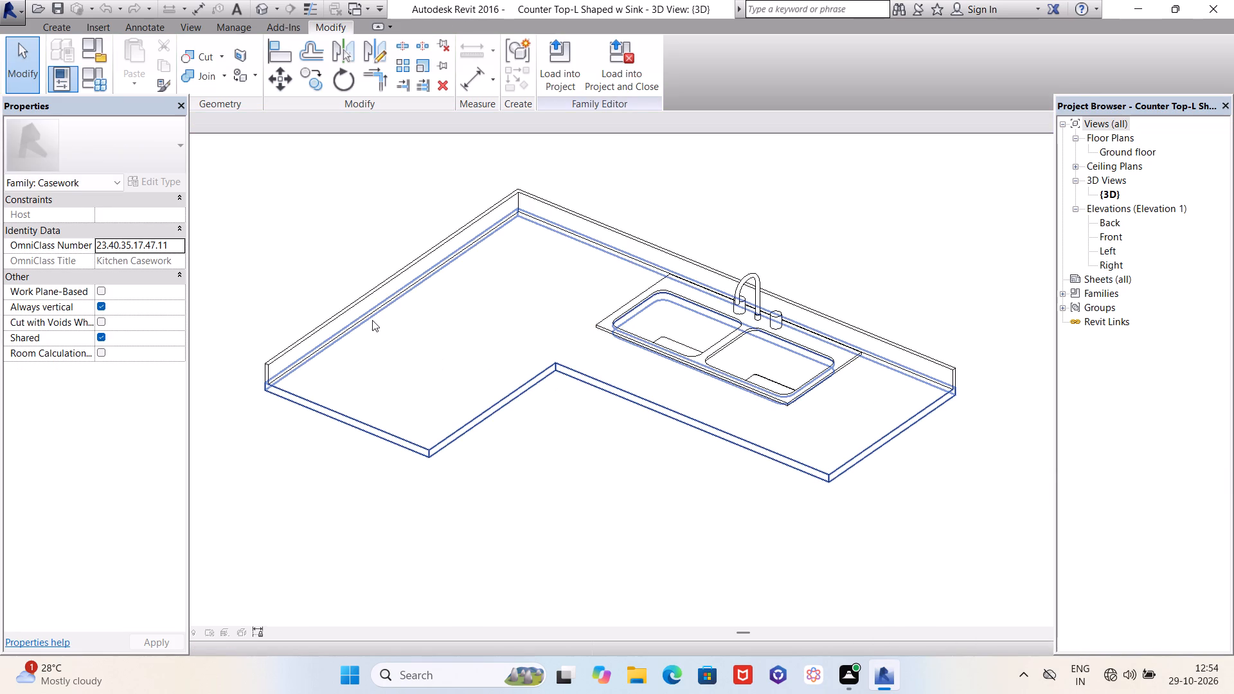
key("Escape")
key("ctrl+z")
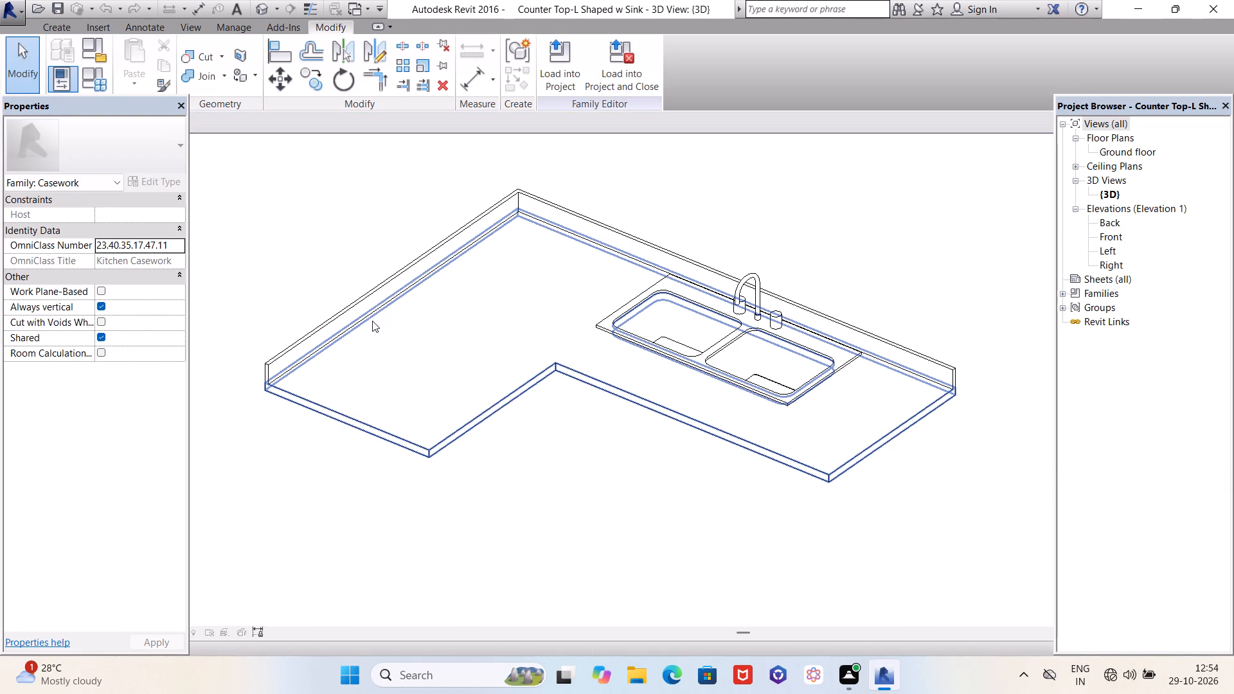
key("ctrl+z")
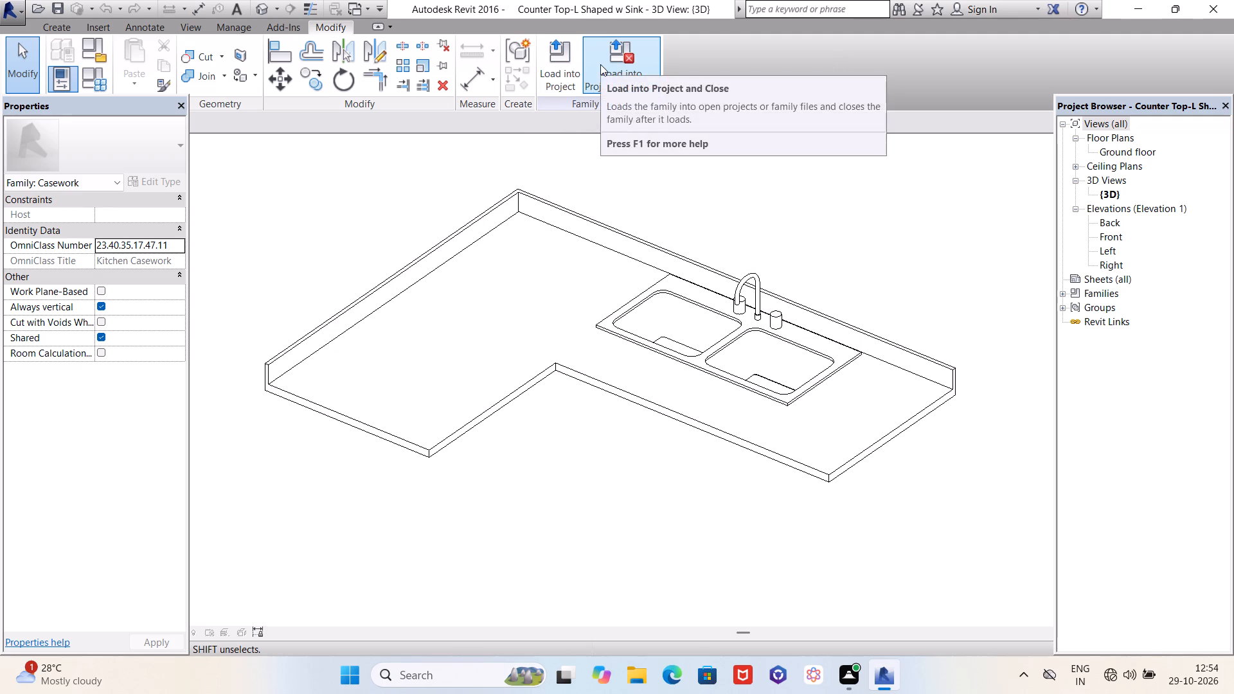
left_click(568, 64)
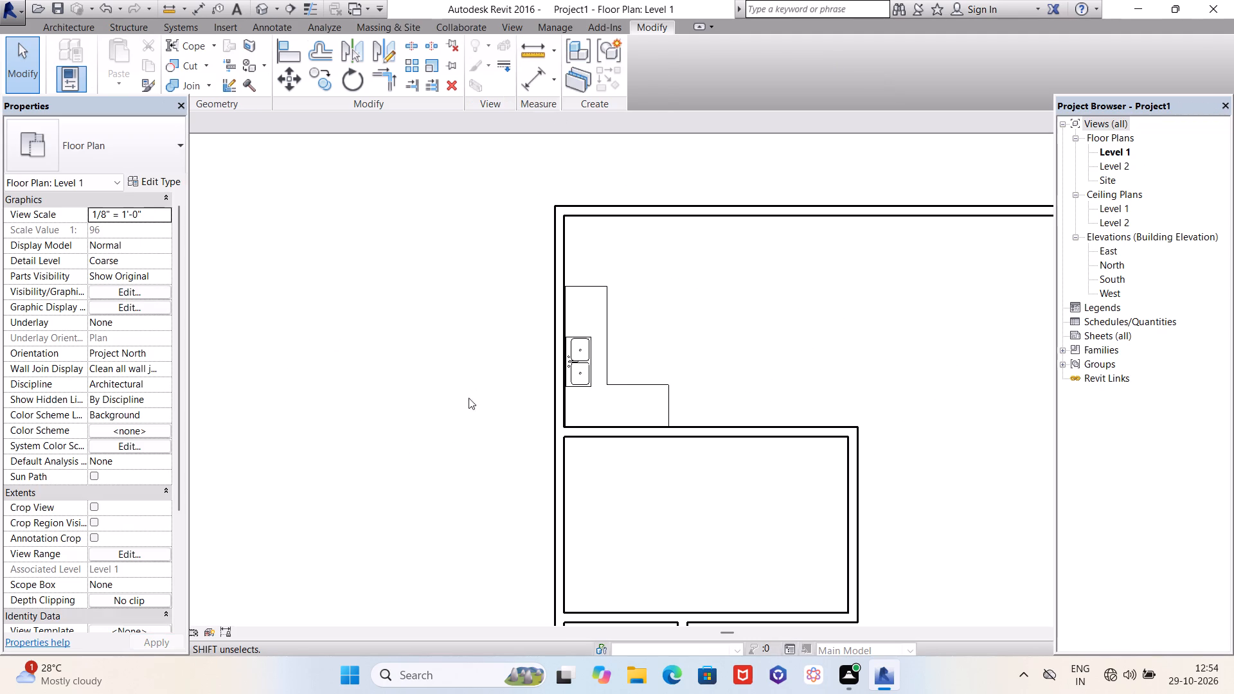
Load the Refrigerator family from the Domestic folder of the US Imperial Specialty Equipment library as a component.
scroll(436, 407, "down", 6)
scroll(639, 400, "up", 2)
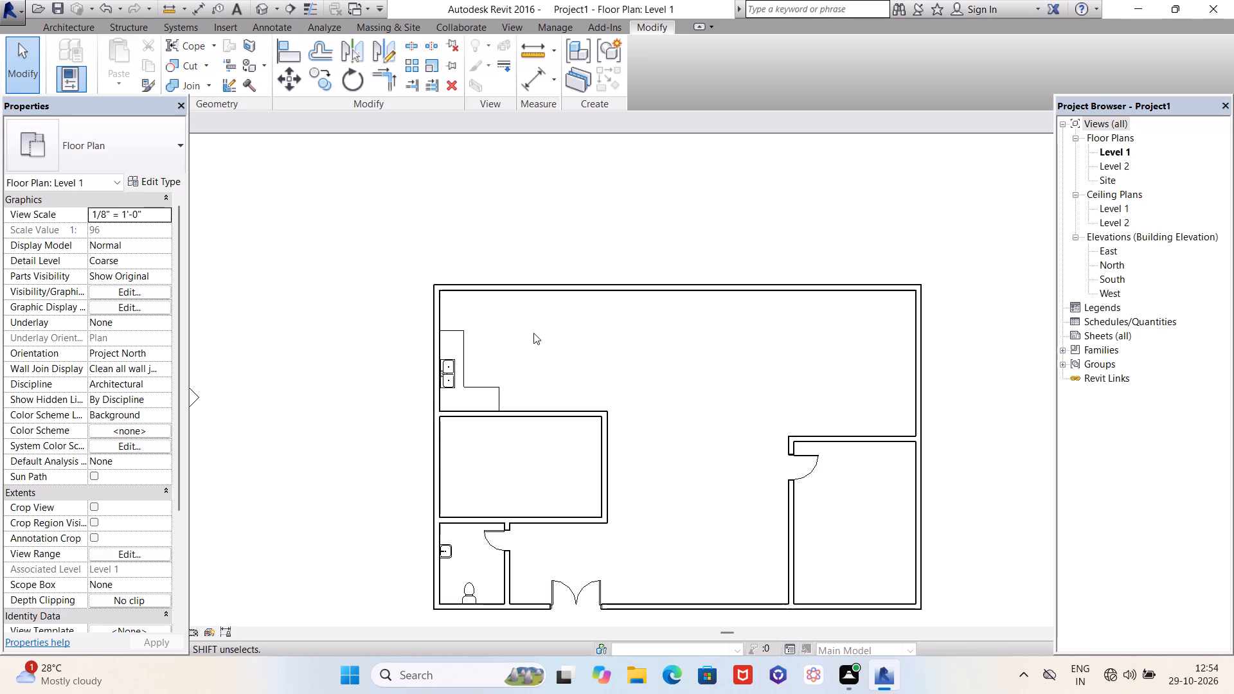
left_click(65, 28)
left_click(211, 66)
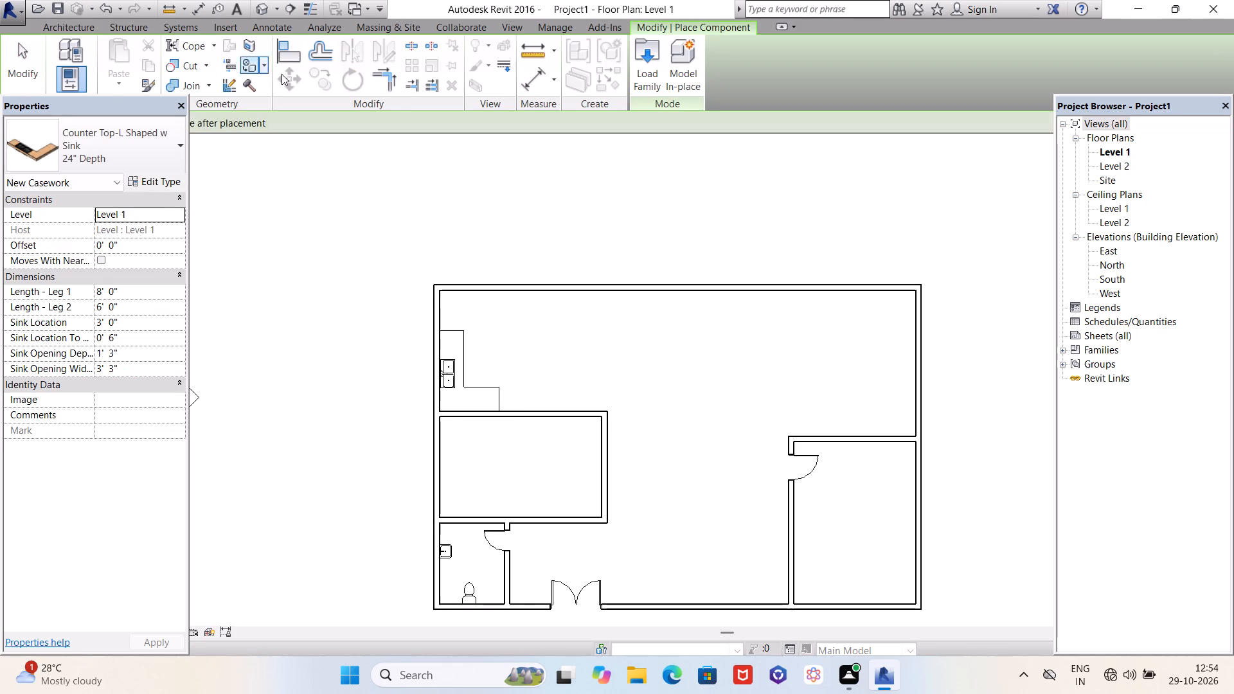
left_click(647, 66)
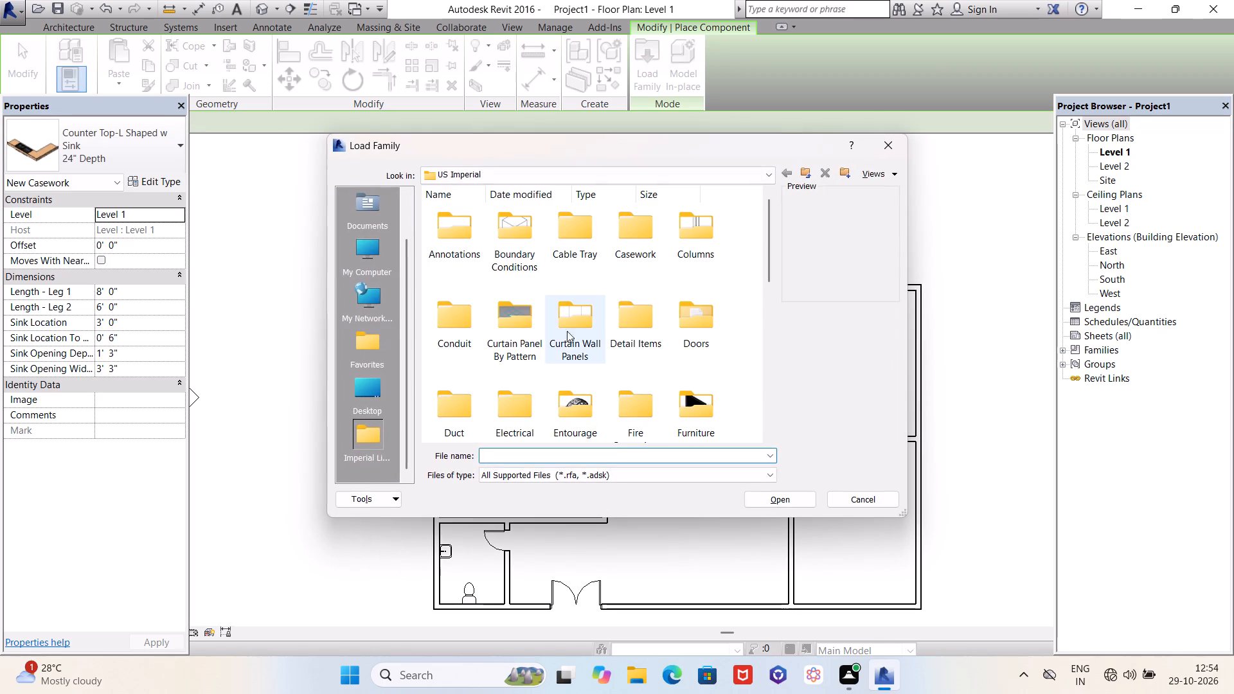
scroll(566, 342, "down", 1)
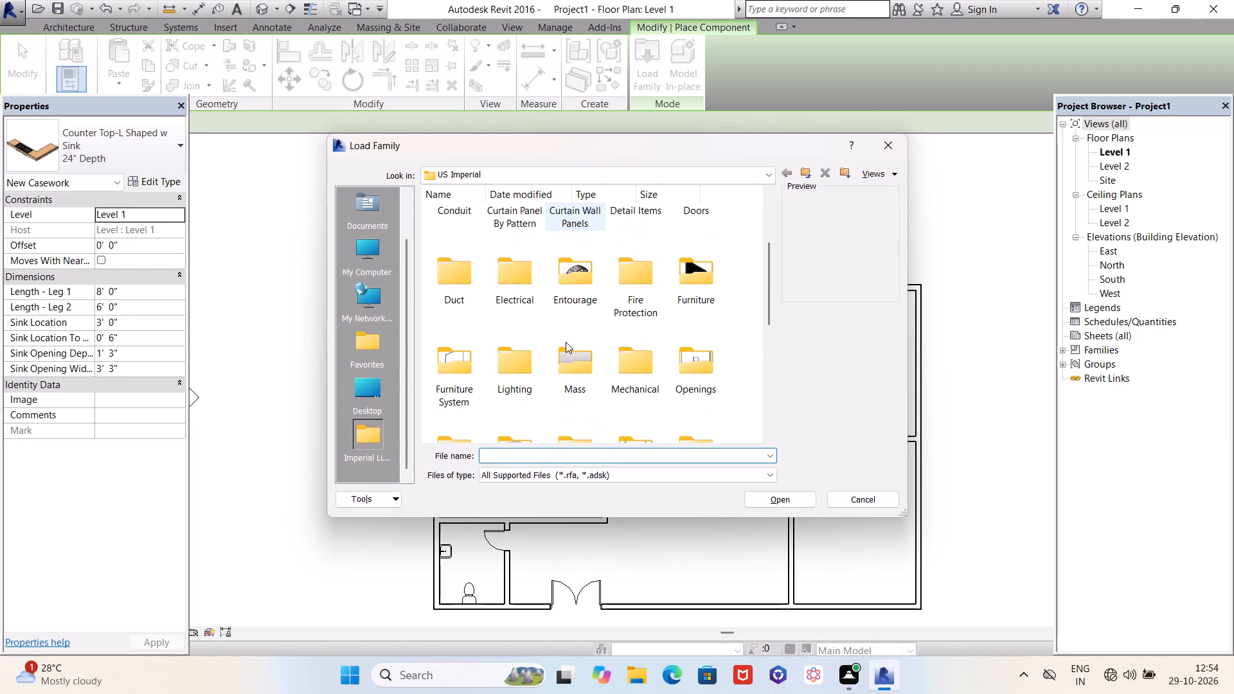
scroll(566, 342, "down", 1)
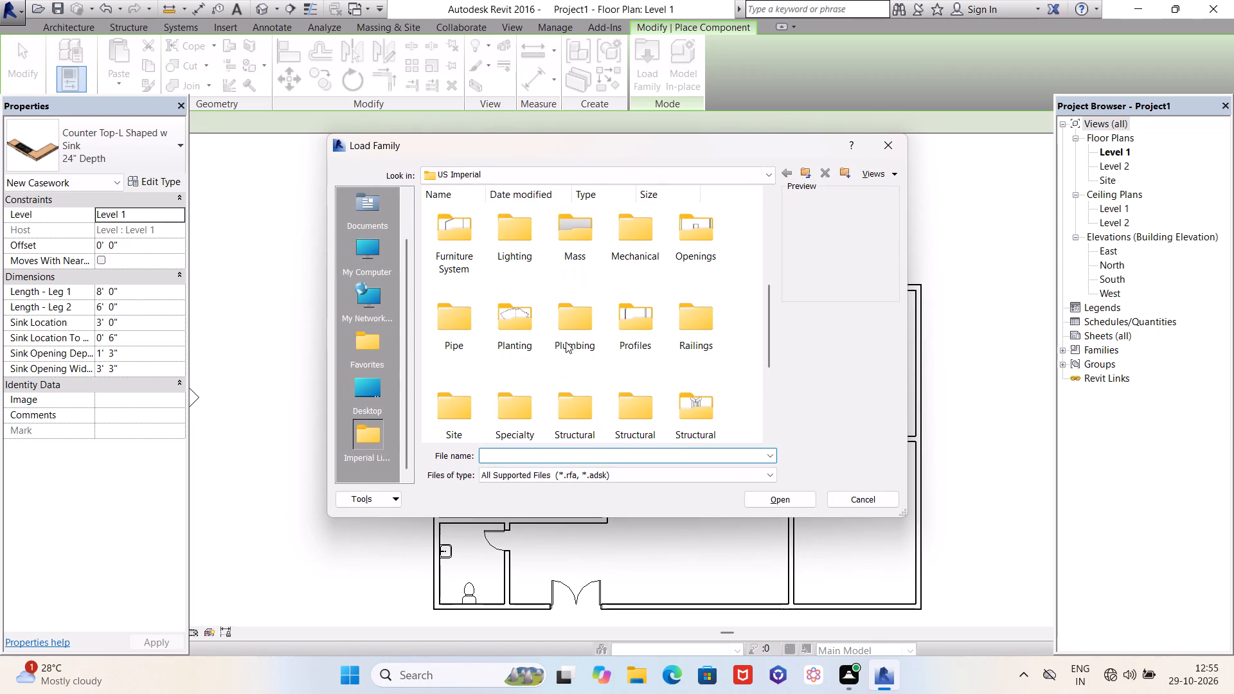
scroll(566, 342, "down", 1)
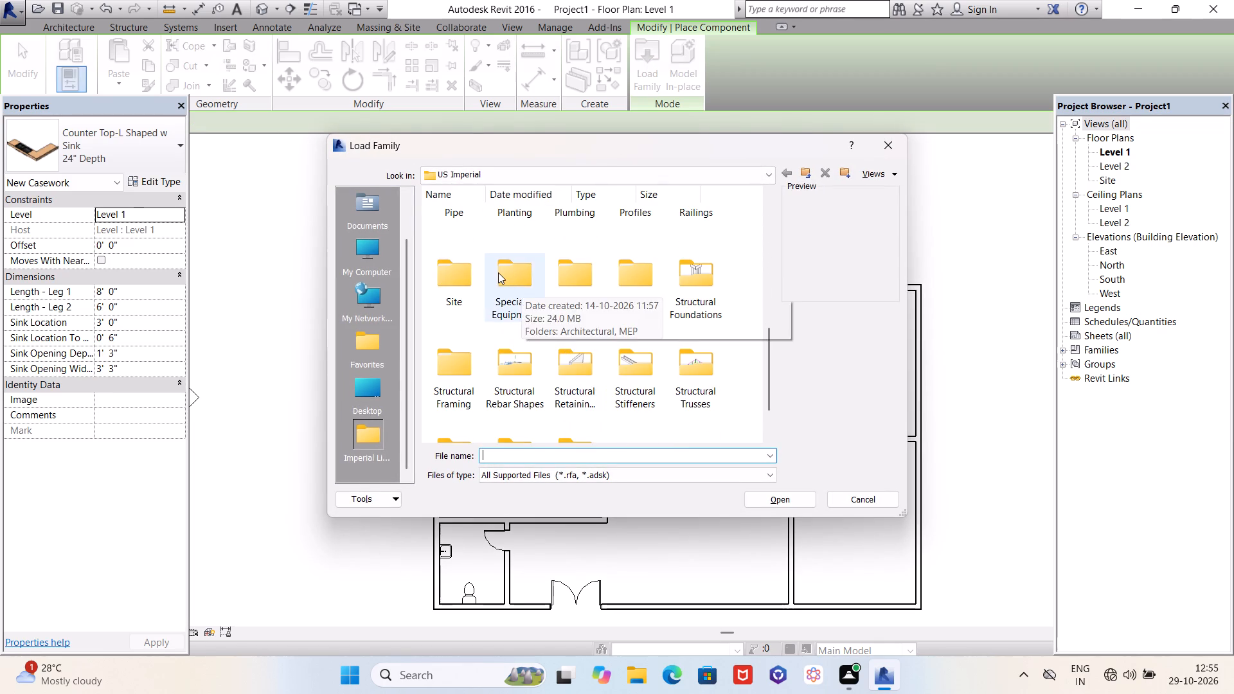
double_click(498, 272)
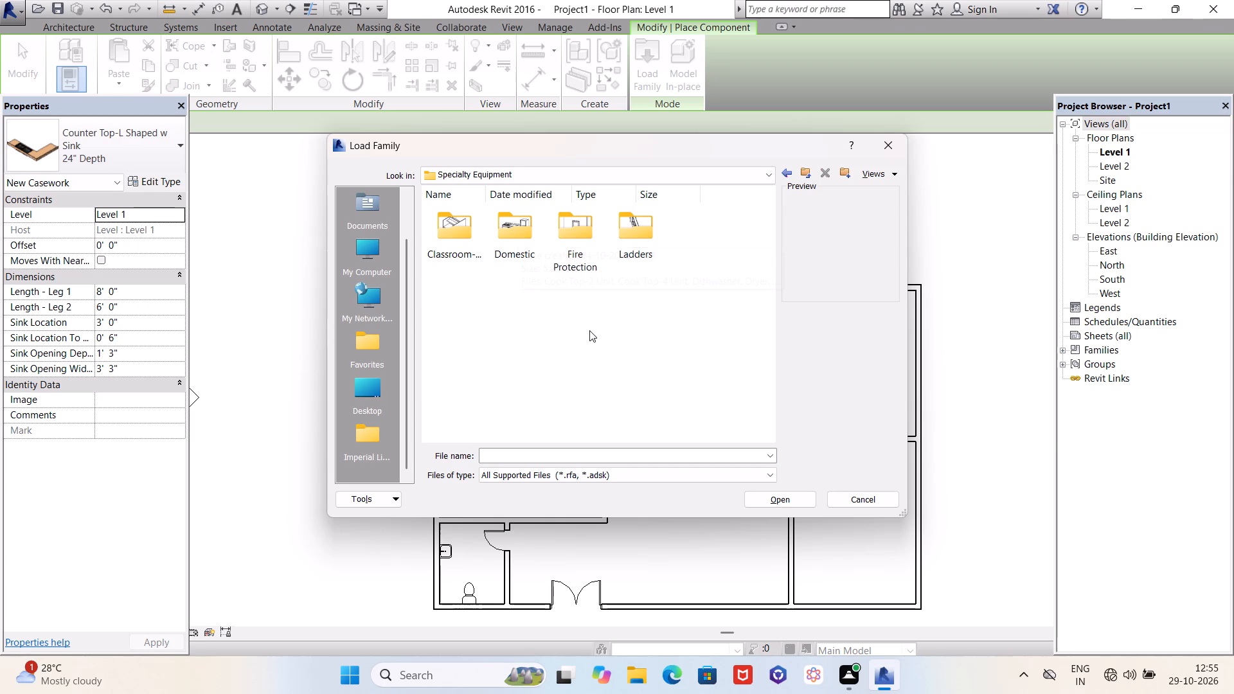
double_click(519, 227)
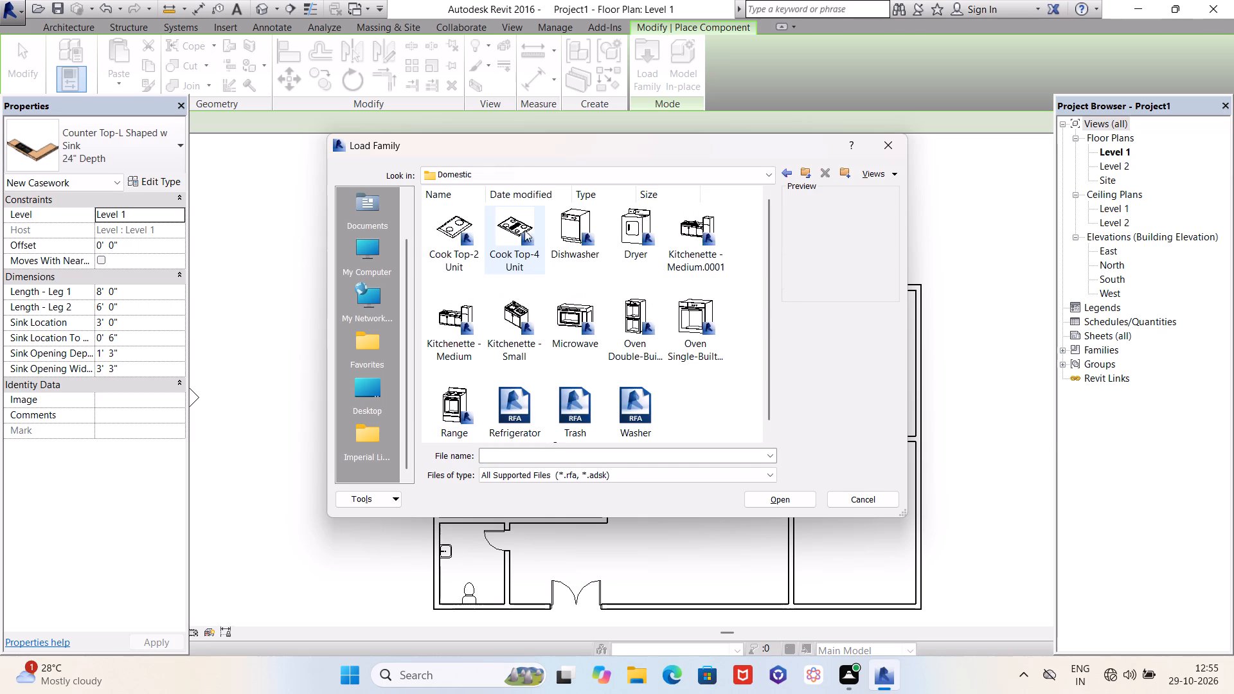
scroll(590, 311, "down", 2)
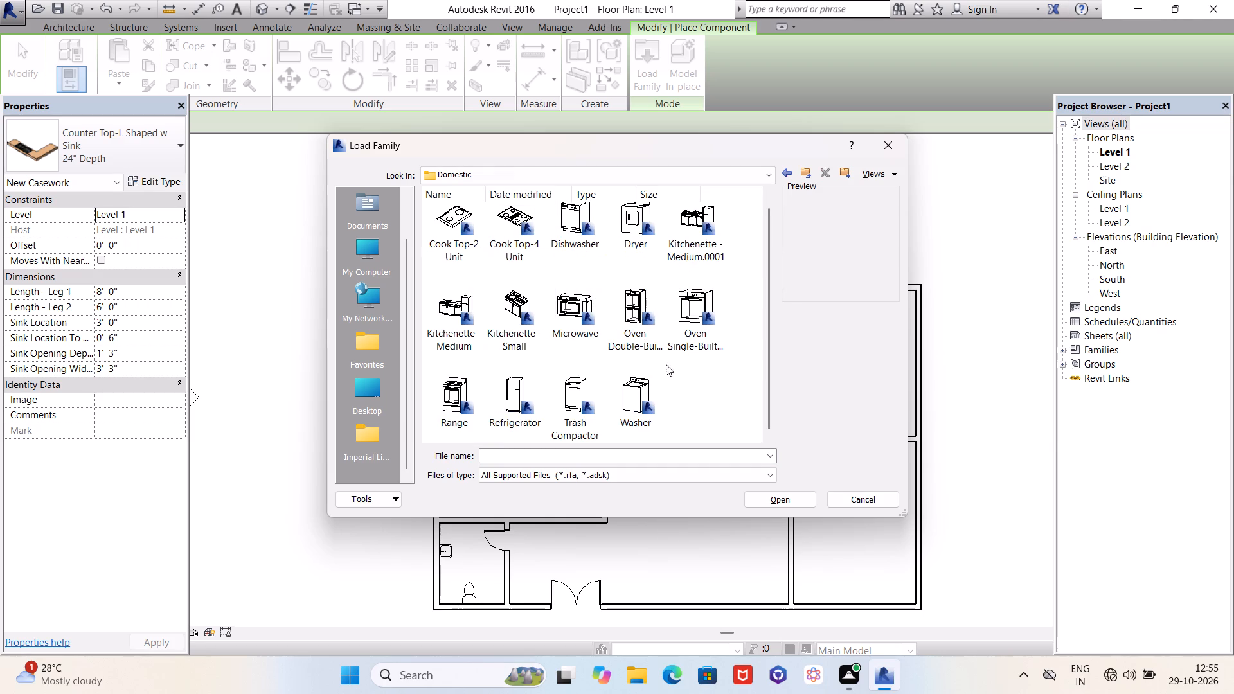
scroll(673, 372, "down", 1)
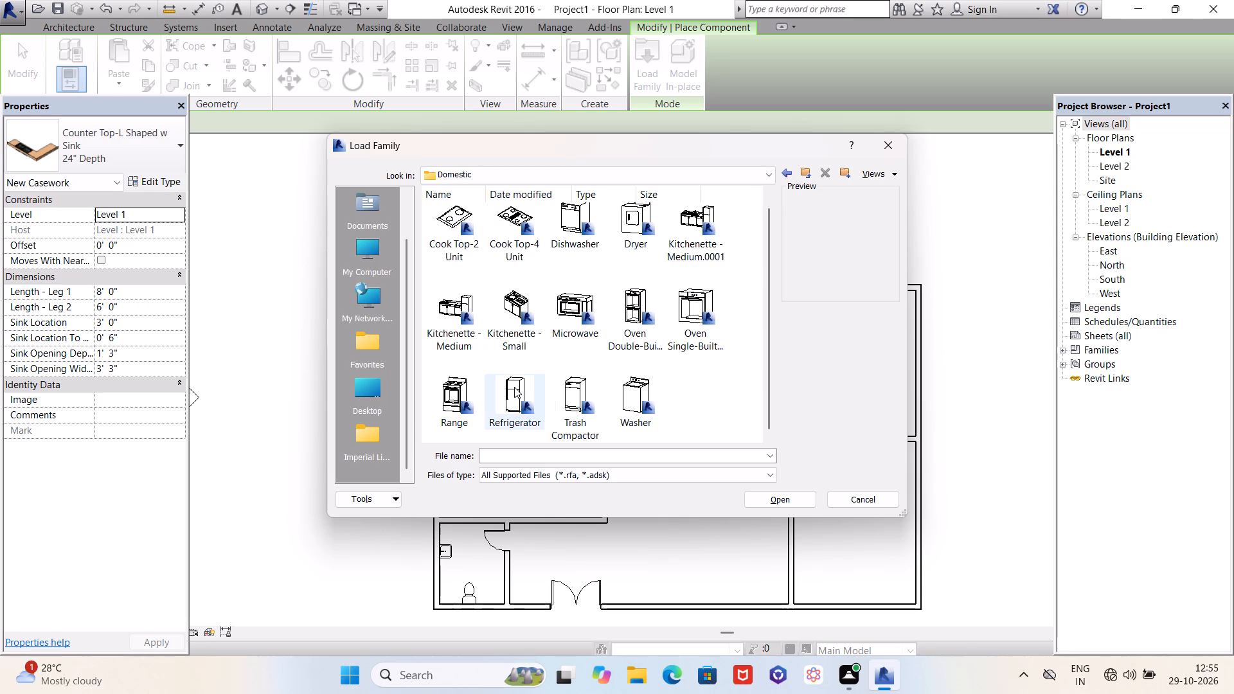
left_click(514, 387)
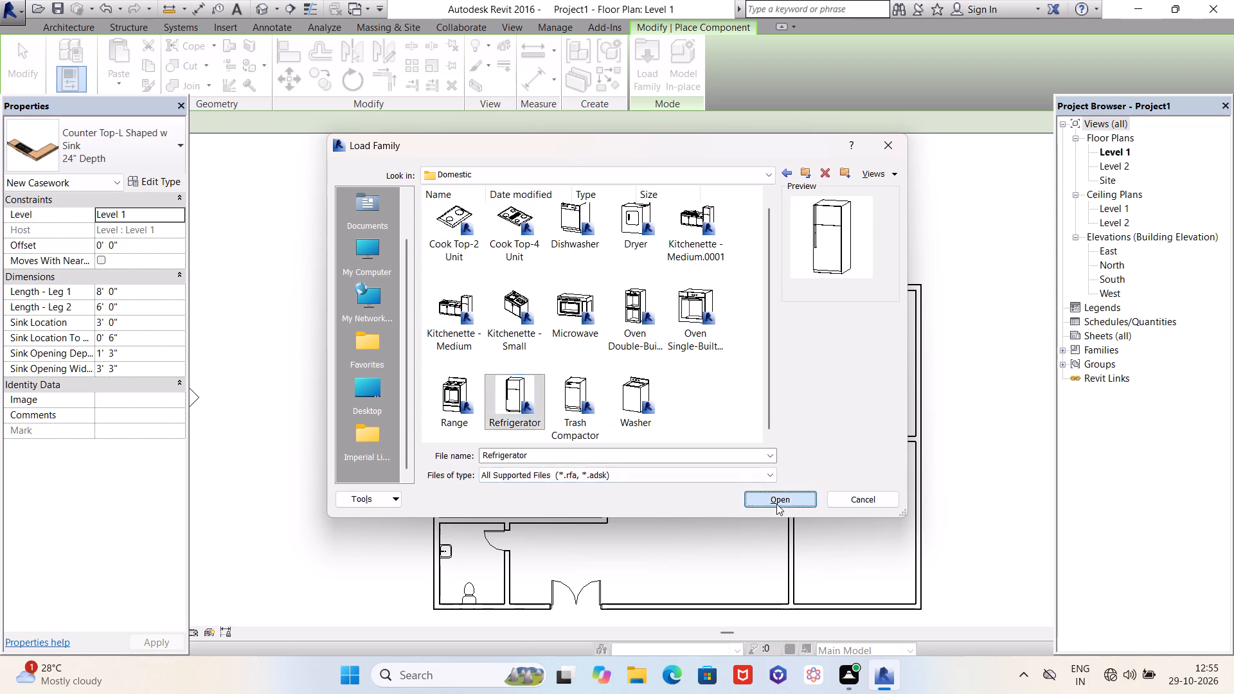
left_click(776, 504)
Place one 30" x 32" RH refrigerator against the west wall north of the counter, about 1' 6" from the north wall.
scroll(474, 305, "up", 3)
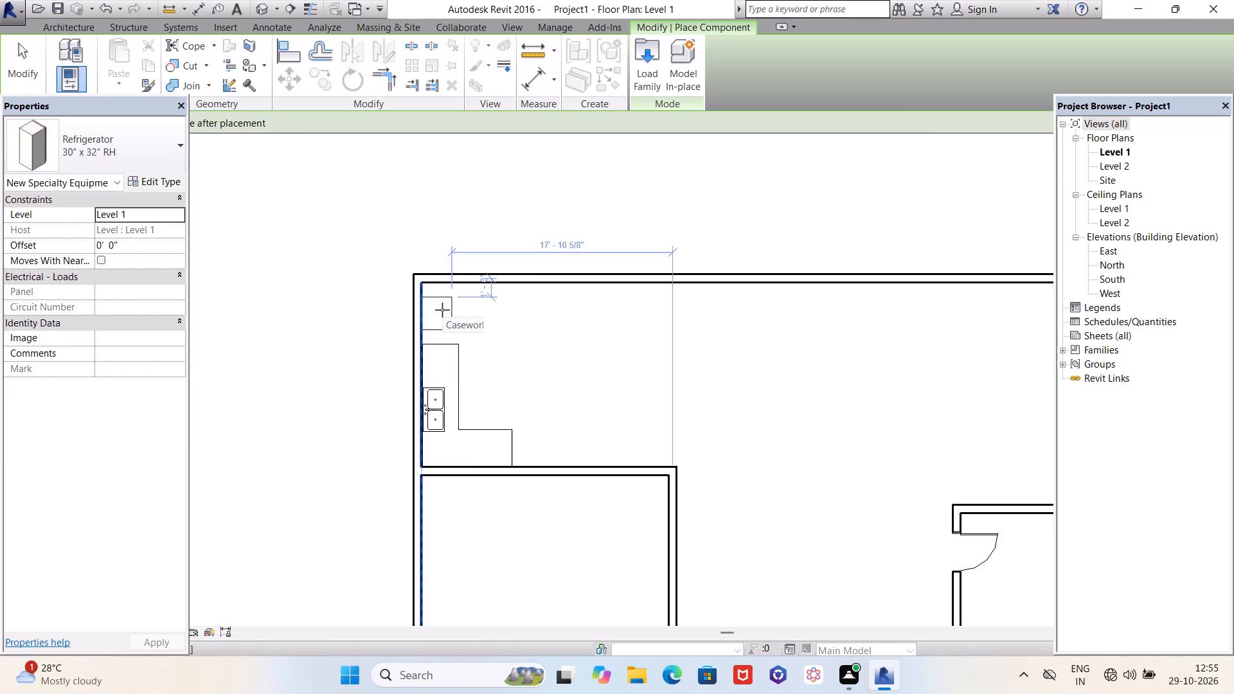
scroll(442, 310, "up", 3)
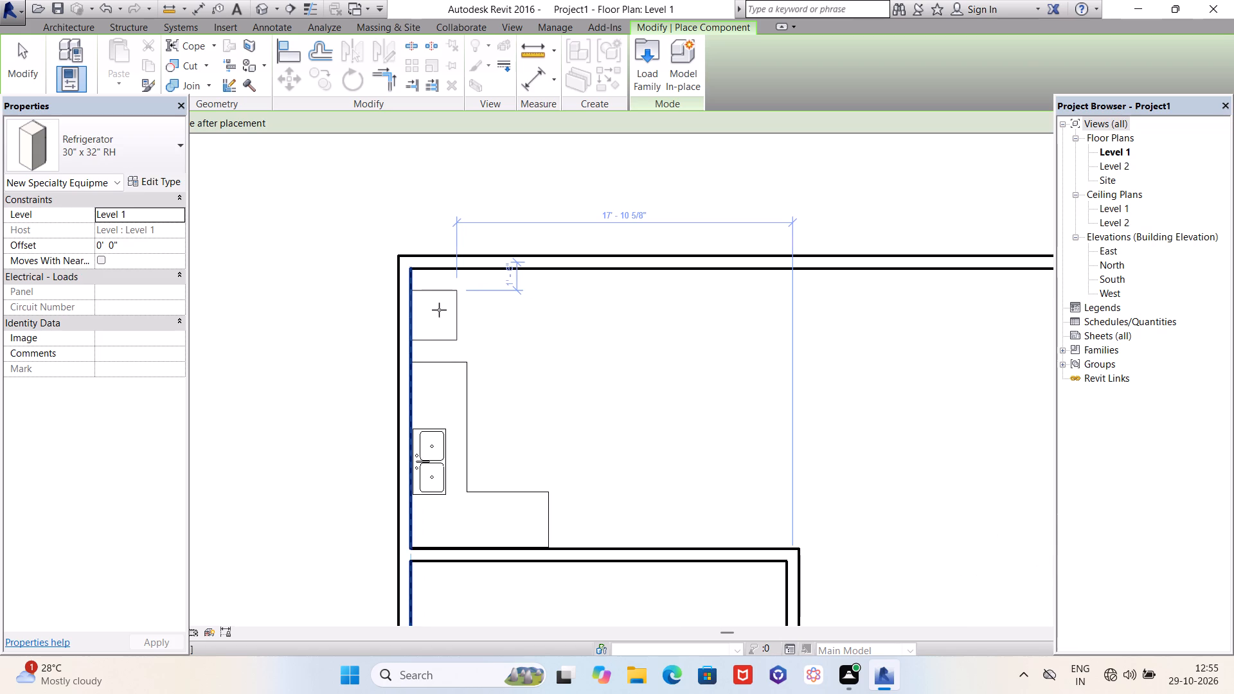
left_click(439, 310)
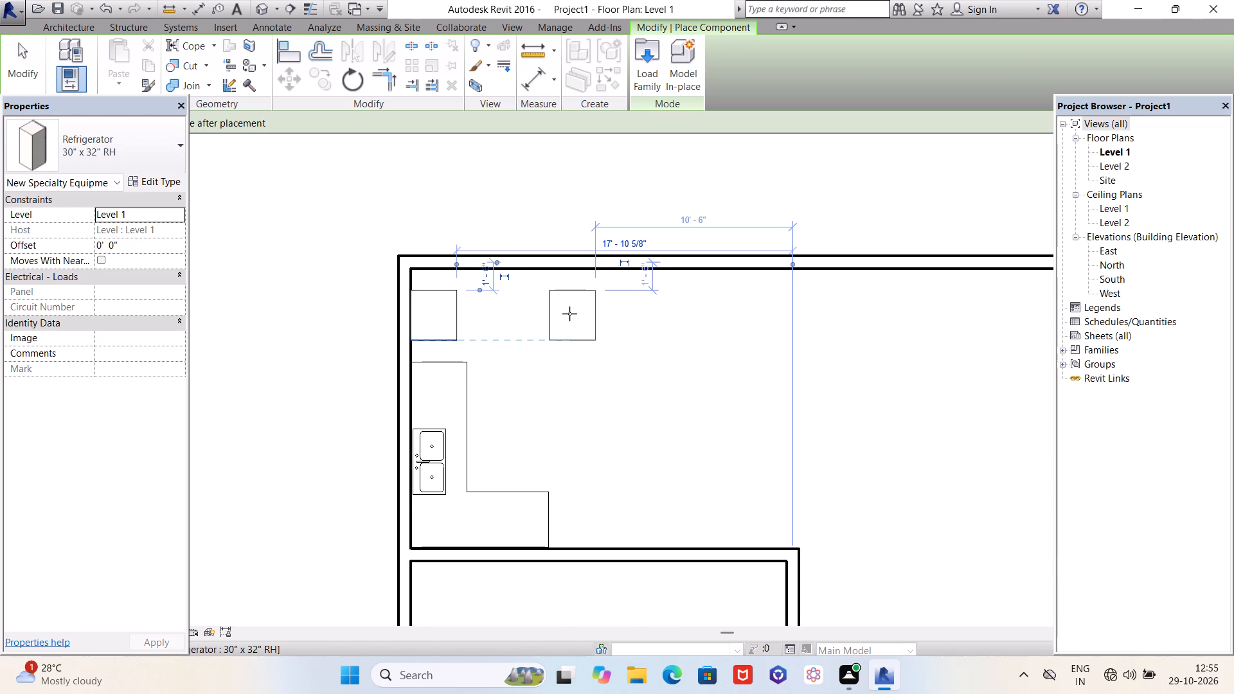
key("Escape")
key("Escape")
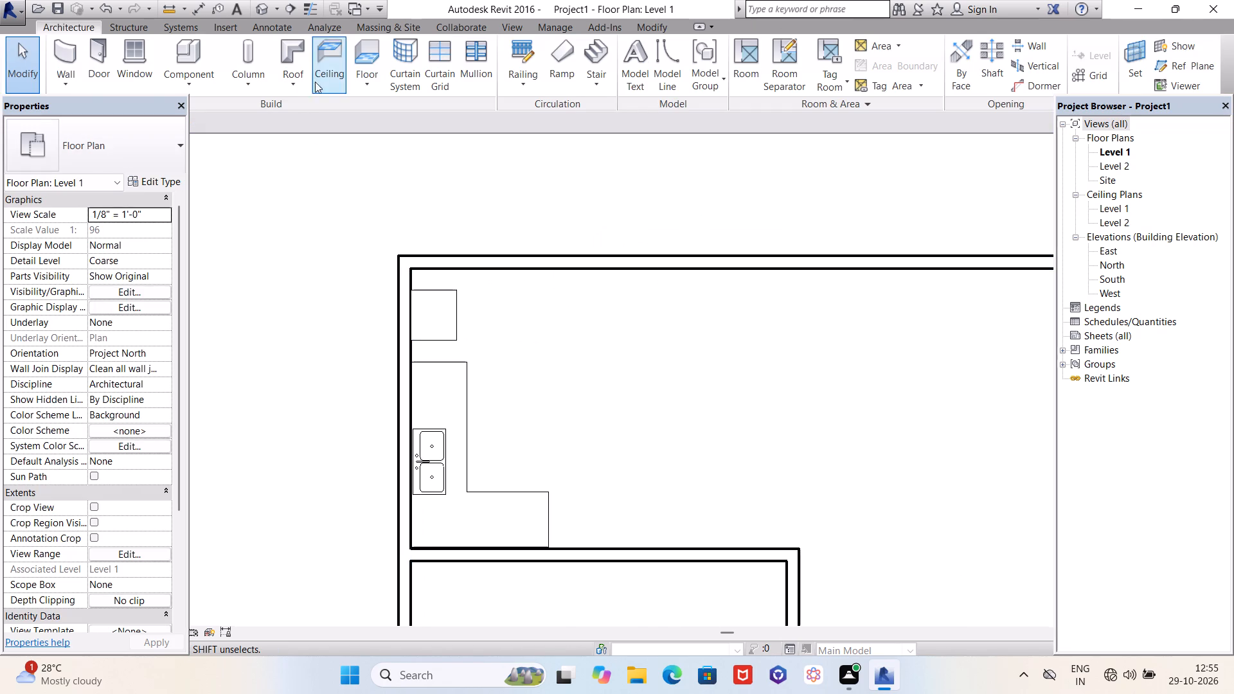
Rotate the refrigerator a quarter turn in the default 3D view so its doors face east into the kitchen.
left_click(260, 7)
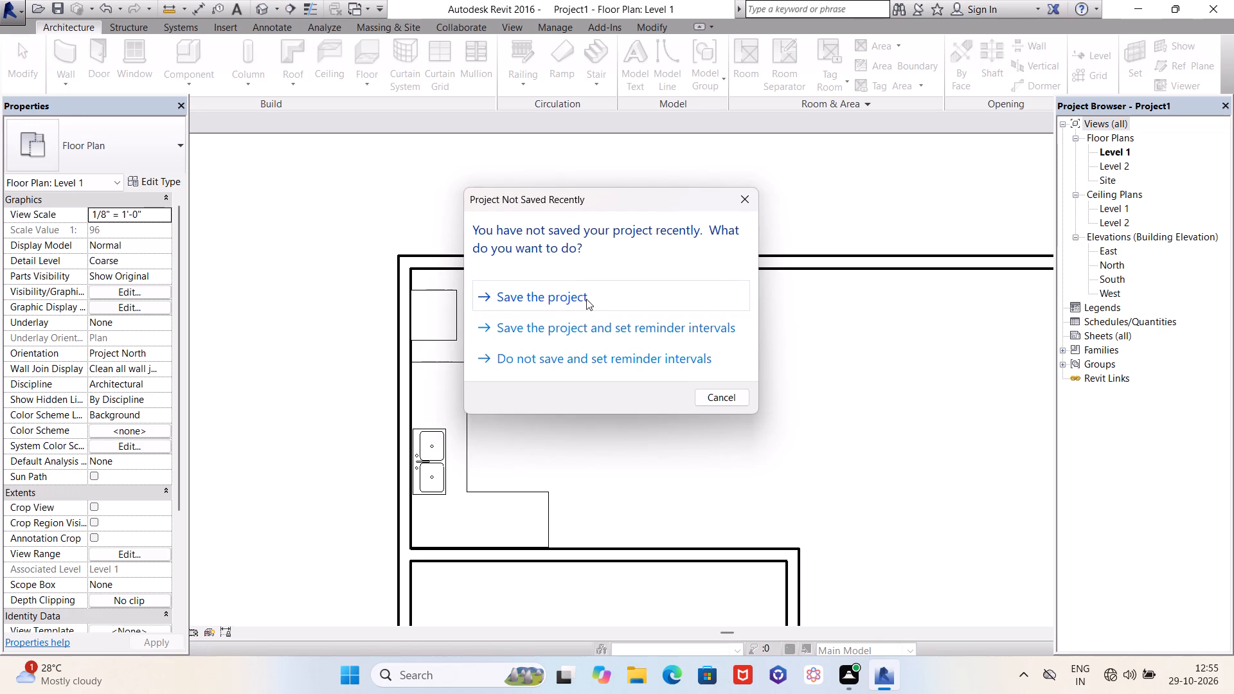
left_click(753, 190)
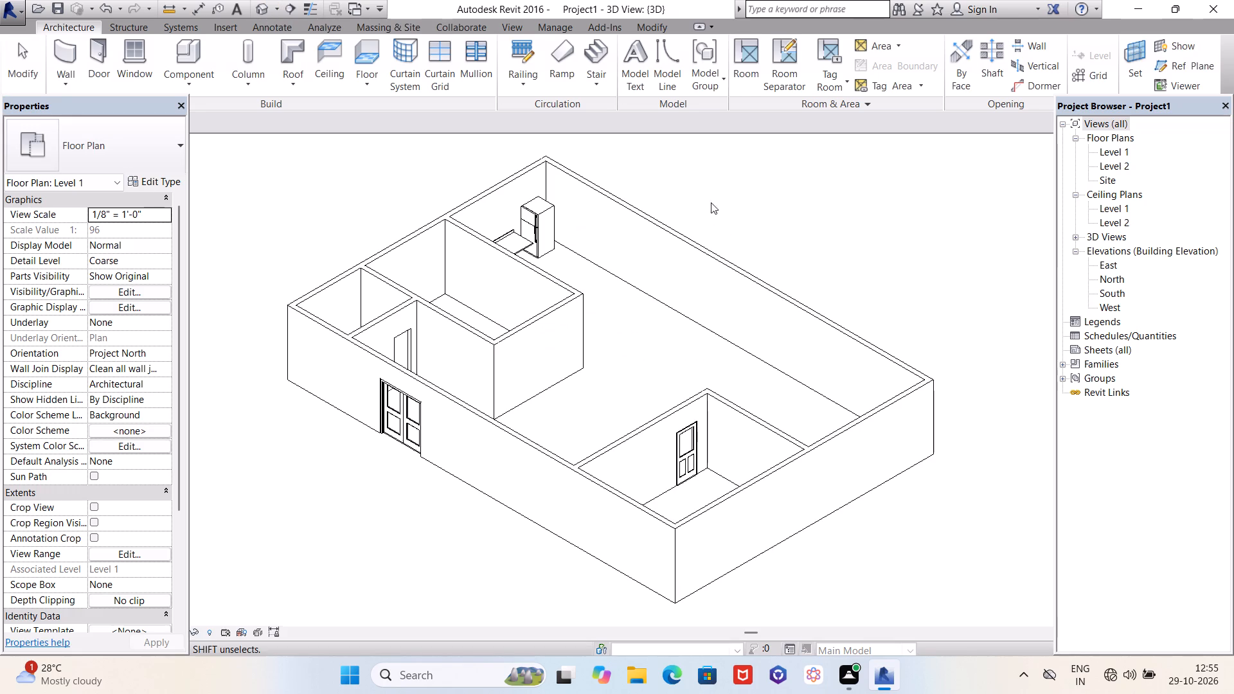
scroll(546, 224, "up", 4)
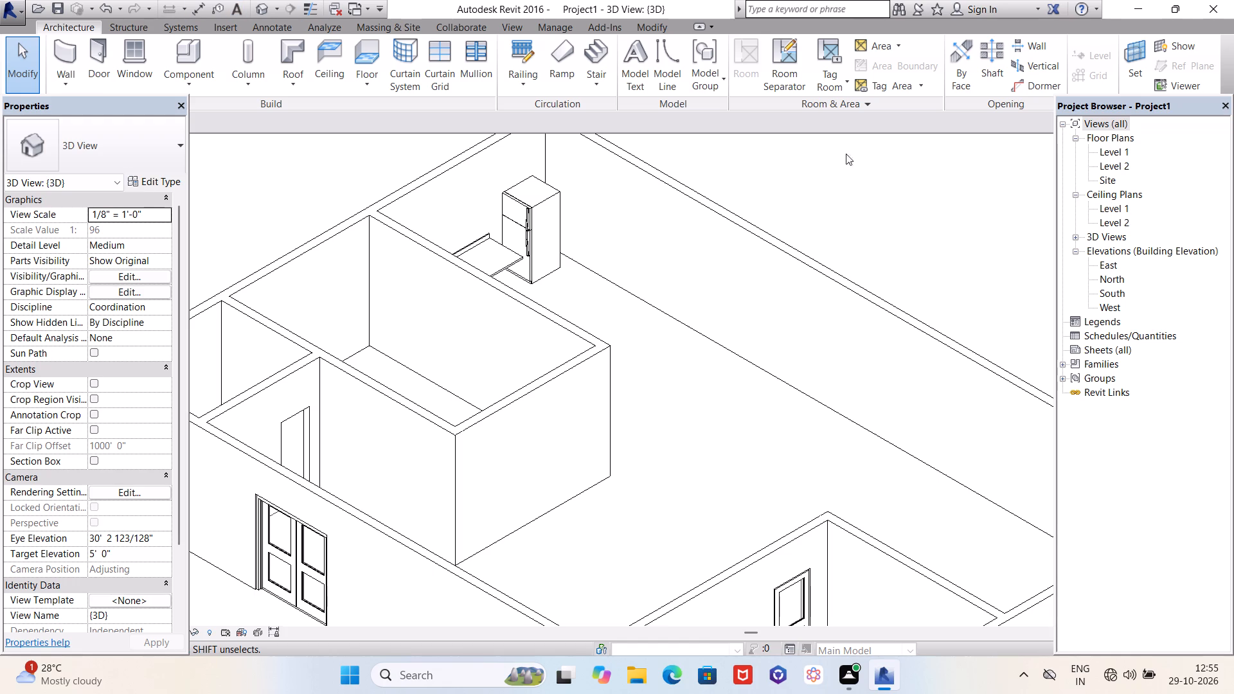
left_click(542, 199)
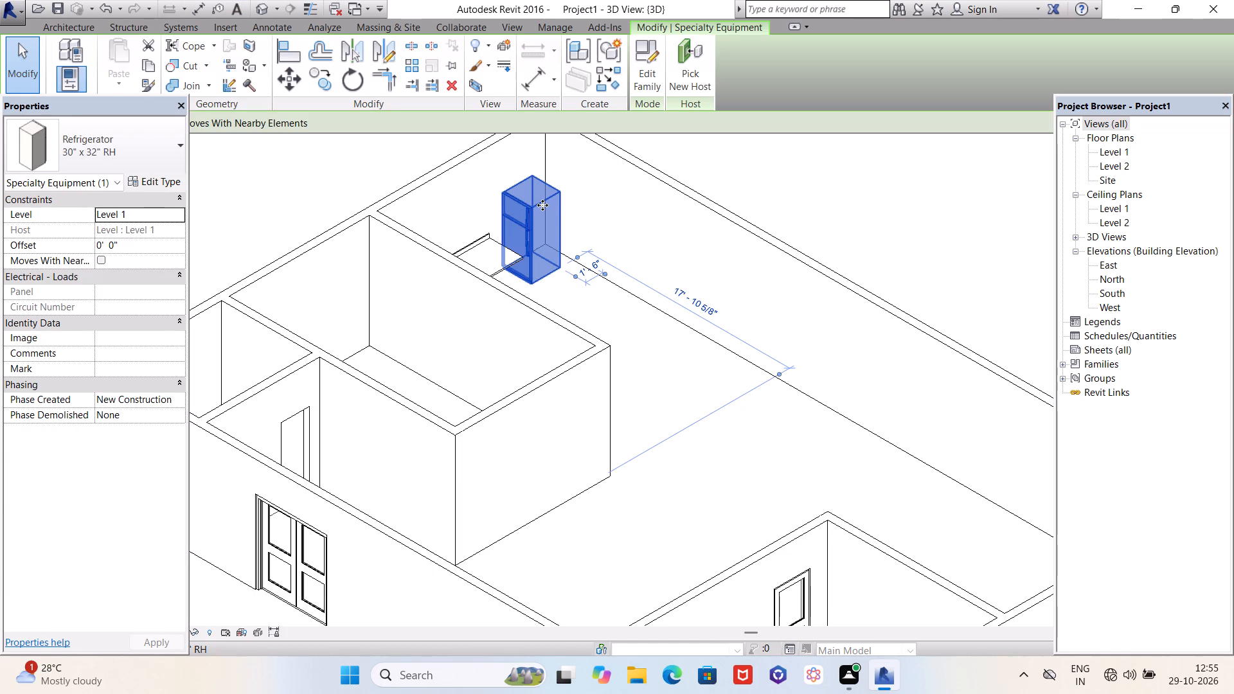
key("space")
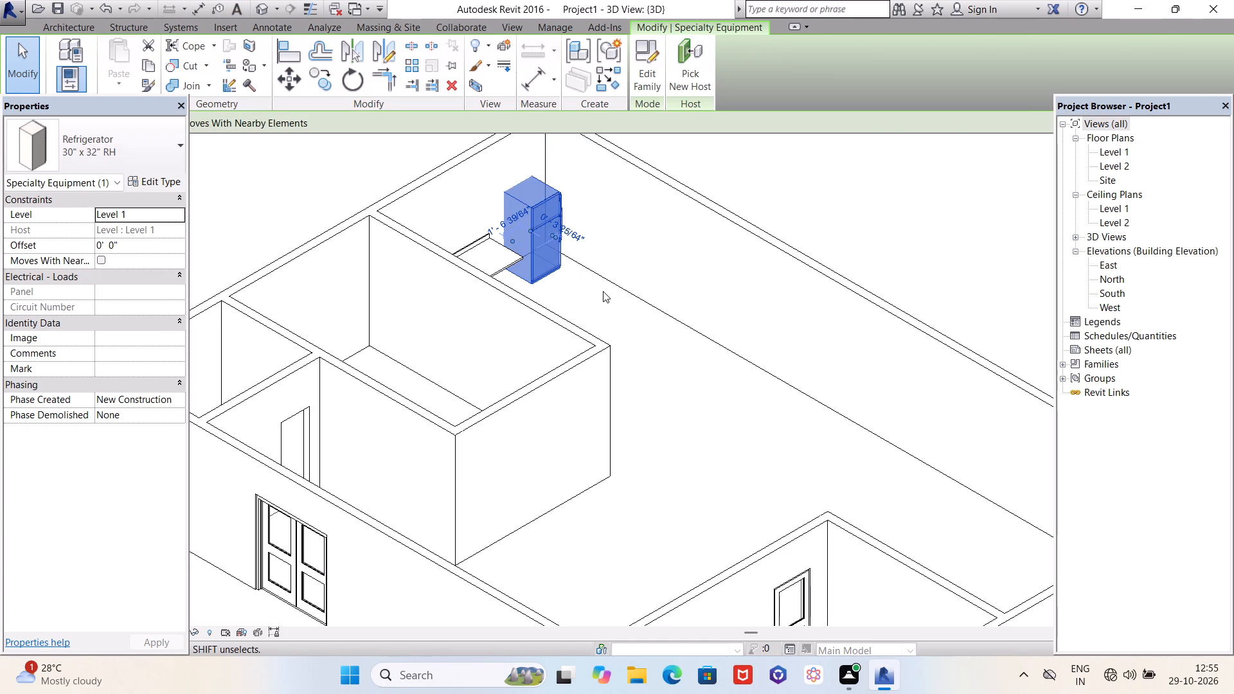
key("Escape")
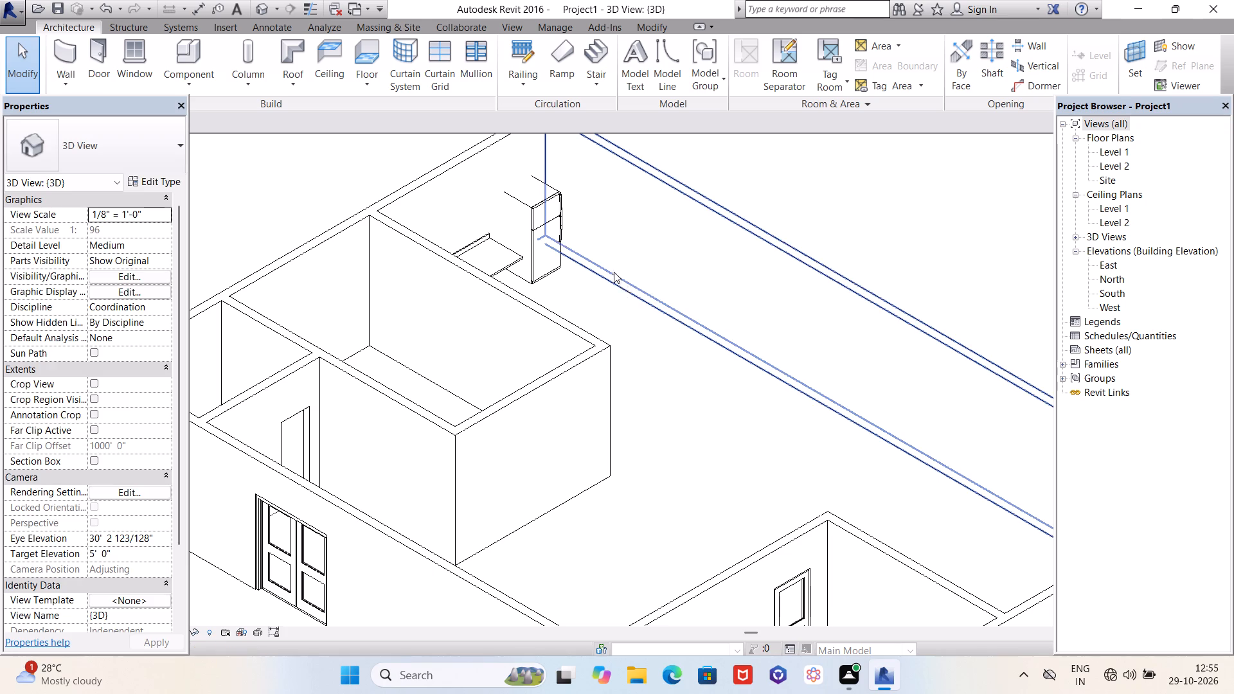
middle_click_drag(542, 218, 514, 327, "shift")
scroll(736, 387, "down", 2)
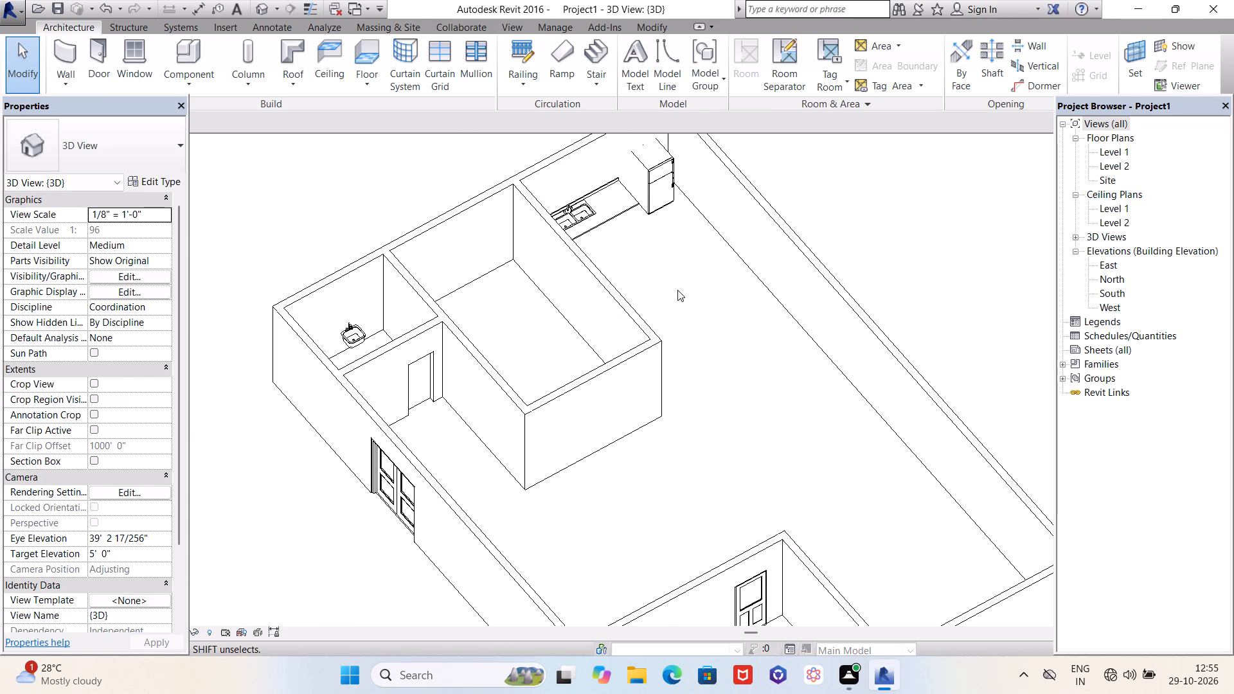
Nudge the refrigerator in the 3D view about 1" north and 1" east so its back sits clear of the west wall.
scroll(600, 176, "up", 7)
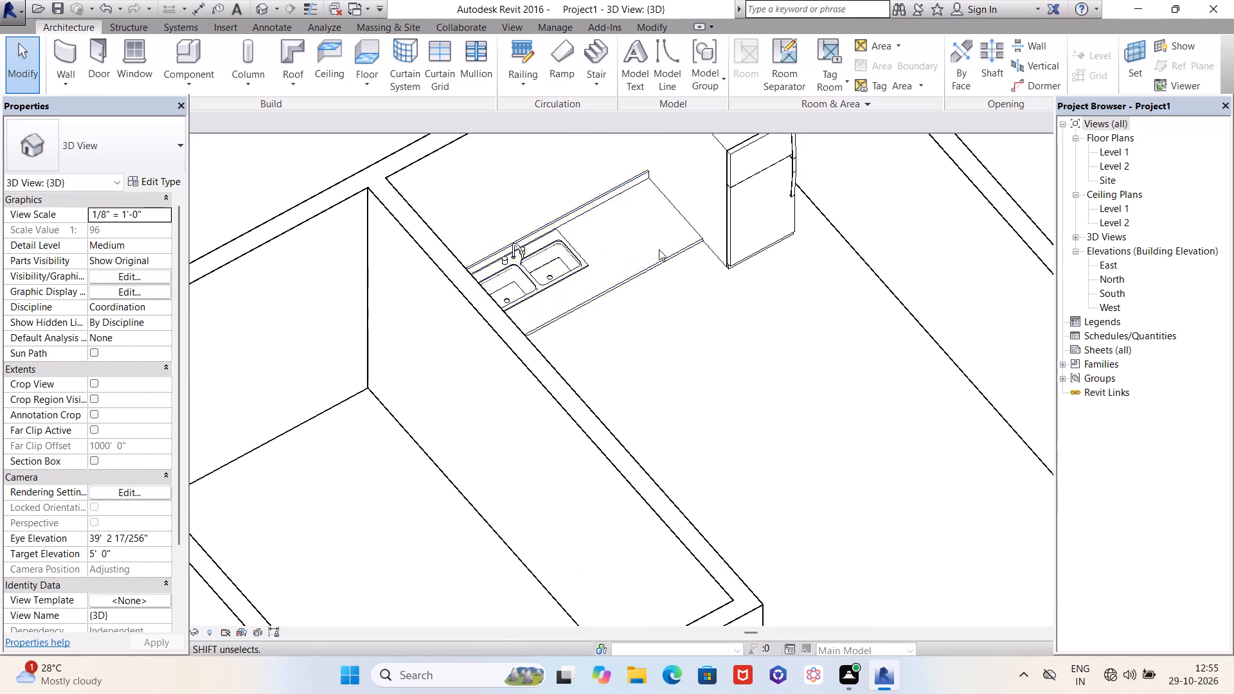
middle_click_drag(737, 375, 681, 234, "shift")
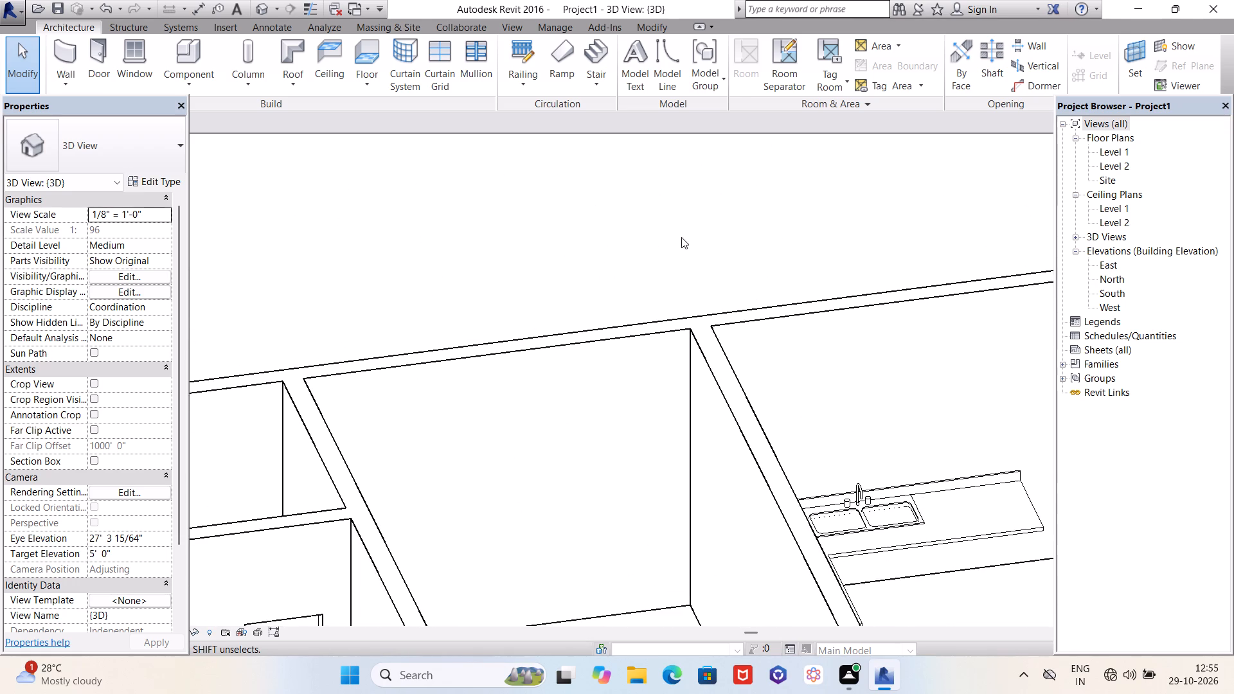
scroll(657, 256, "down", 4)
middle_click_drag(814, 429, 757, 320, "shift")
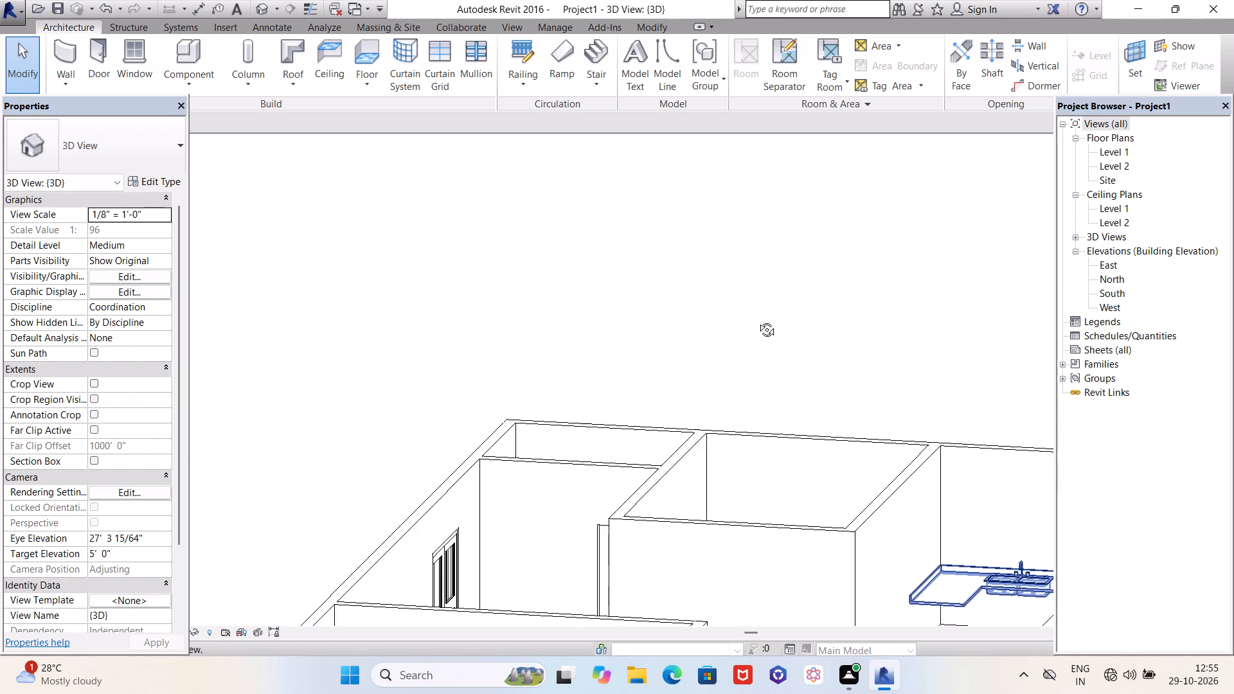
middle_click_drag(757, 320, 873, 480, "shift")
scroll(842, 431, "down", 6)
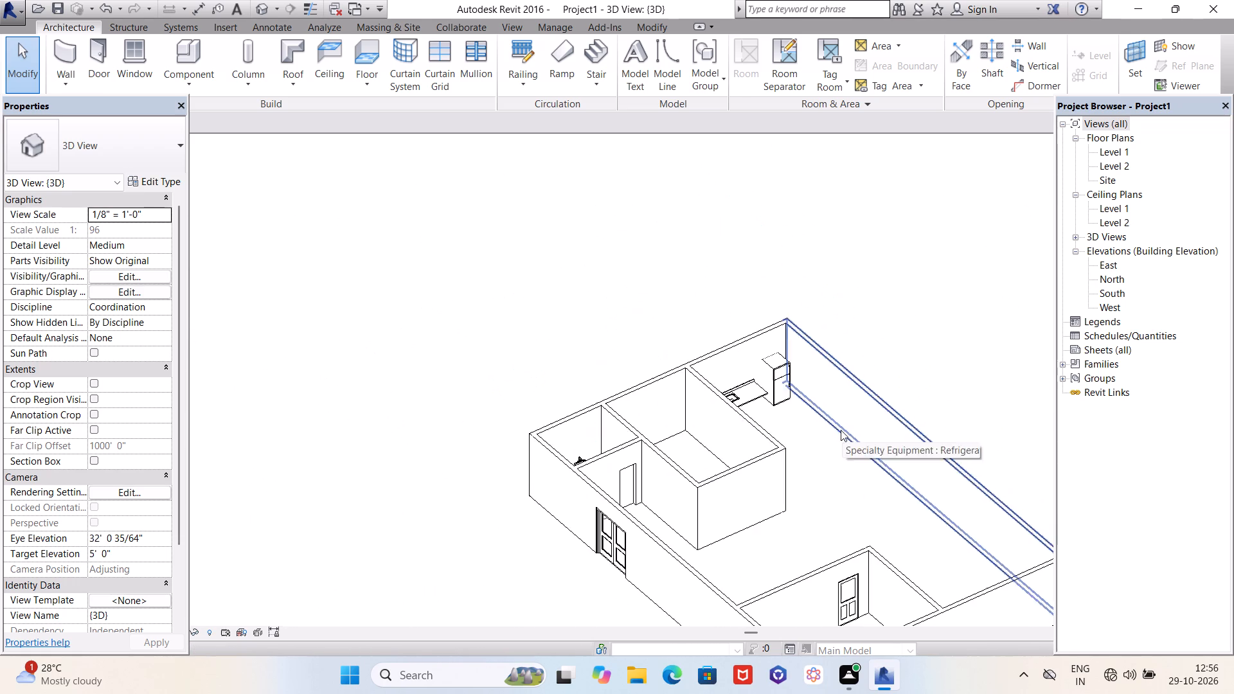
middle_click_drag(689, 380, 755, 424, "shift")
scroll(696, 403, "up", 8)
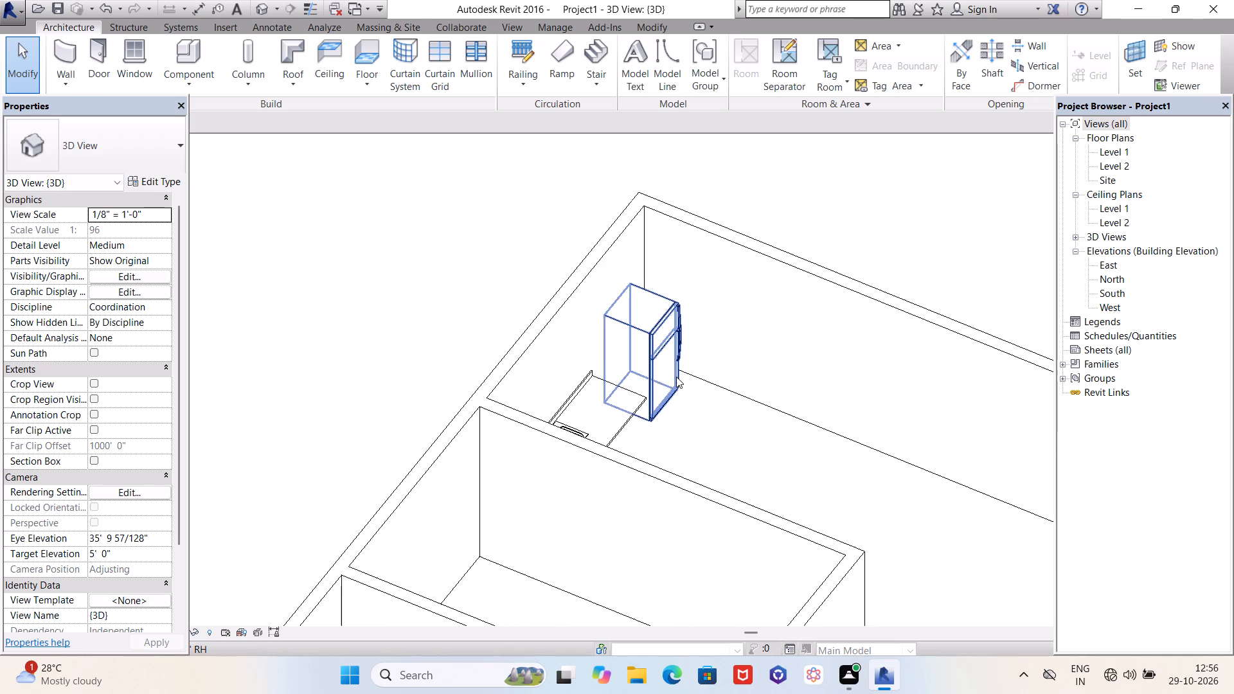
scroll(700, 375, "up", 3)
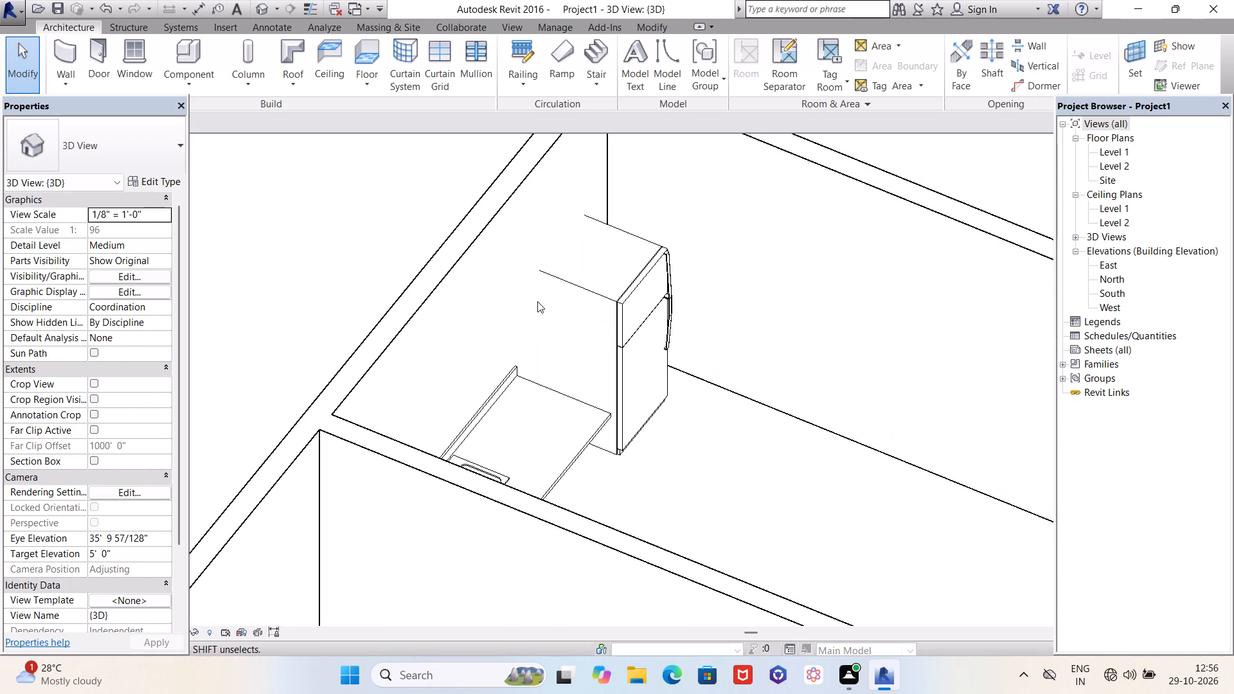
left_click(605, 302)
key("Up")
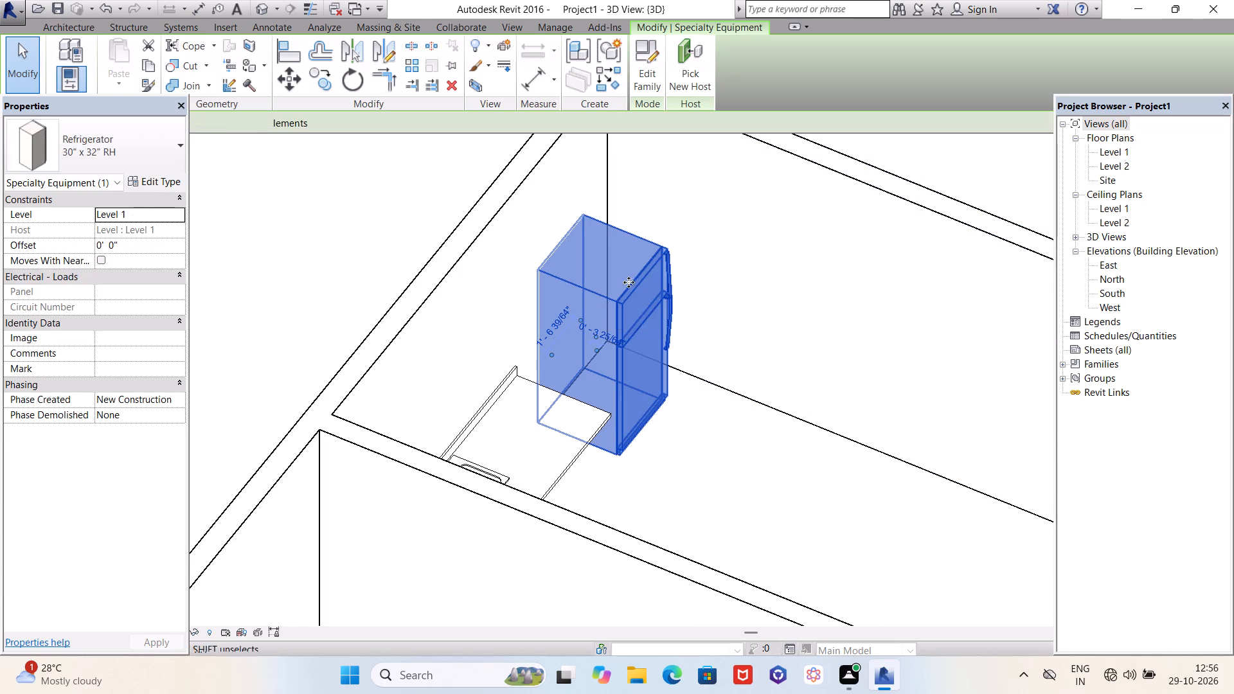
key("Right")
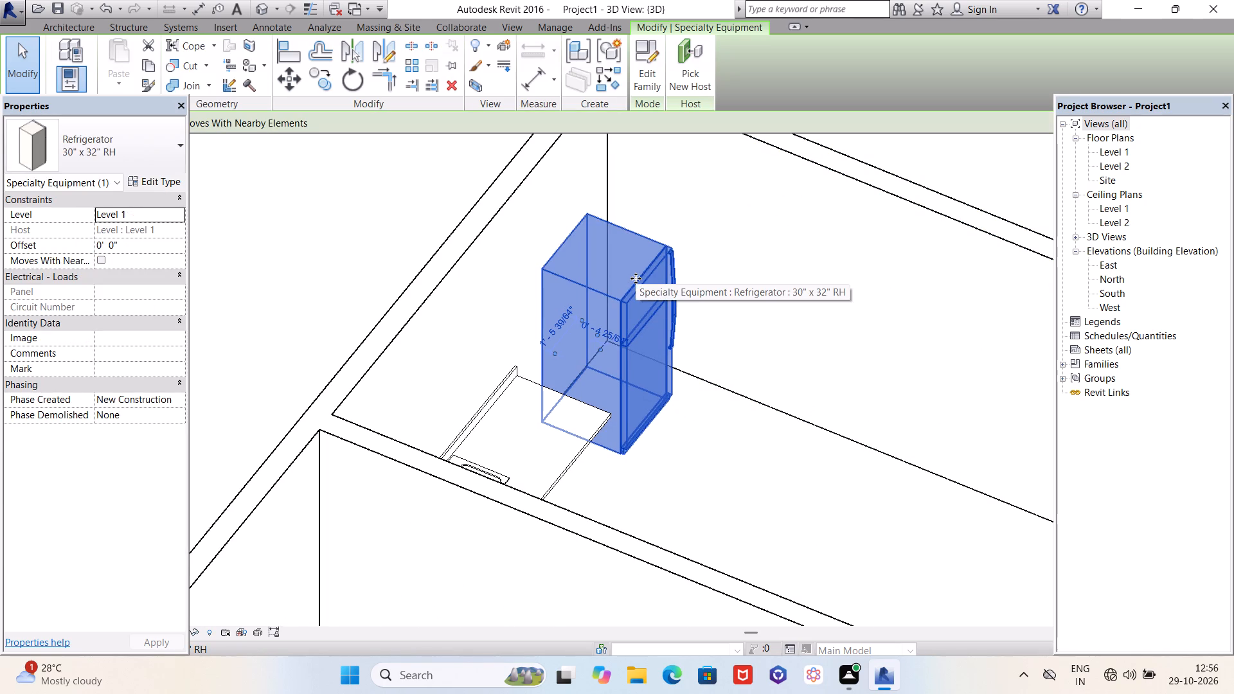
key("Right")
key("Left")
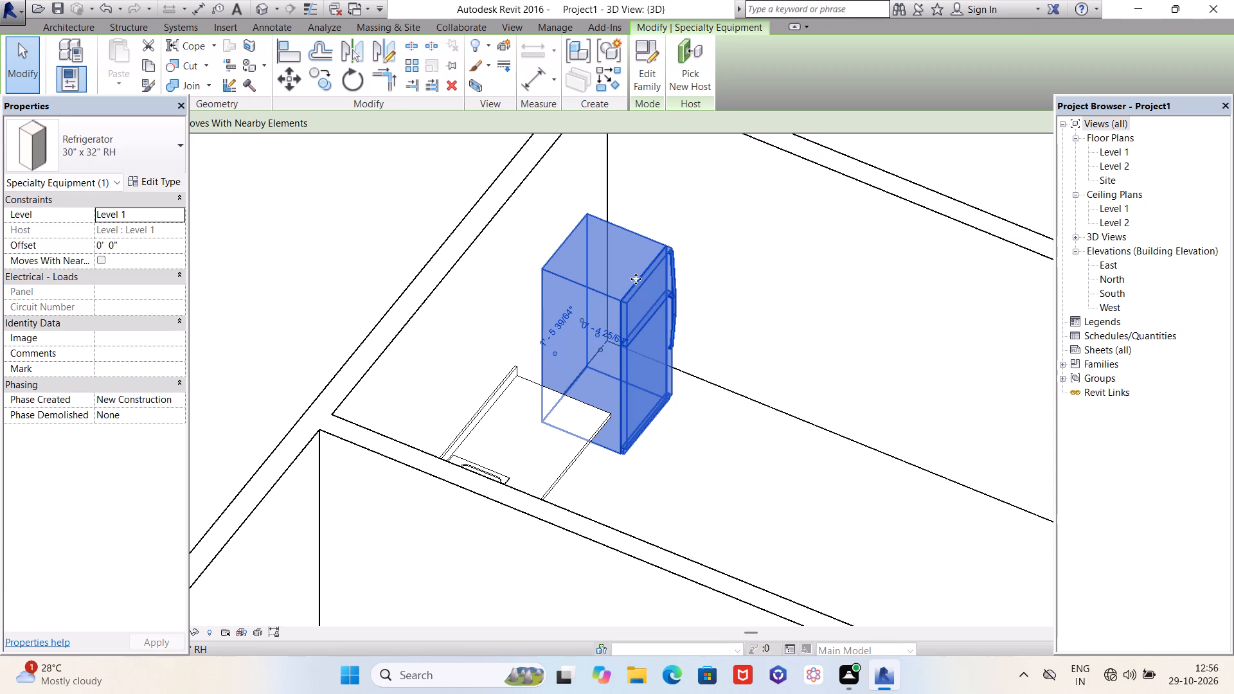
key("Escape")
scroll(629, 294, "down", 4)
key("Escape")
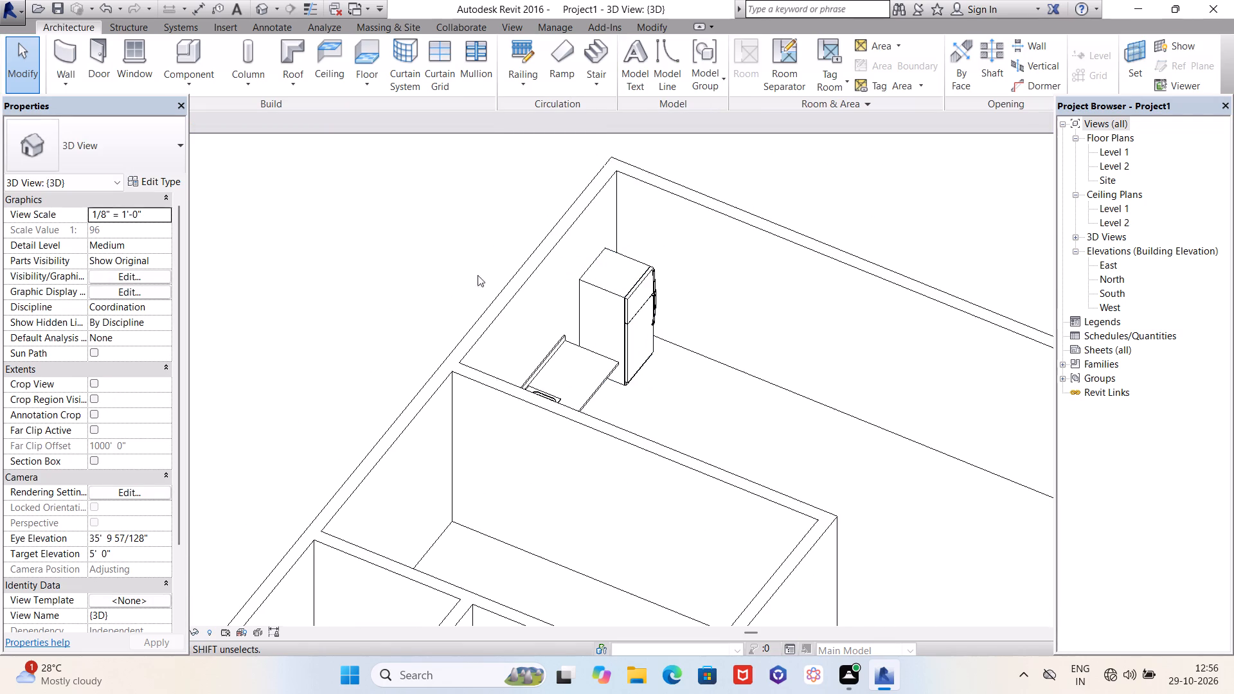
Examine how the refrigerator and counter sit in the kitchen within the overall 3D layout.
scroll(442, 266, "down", 7)
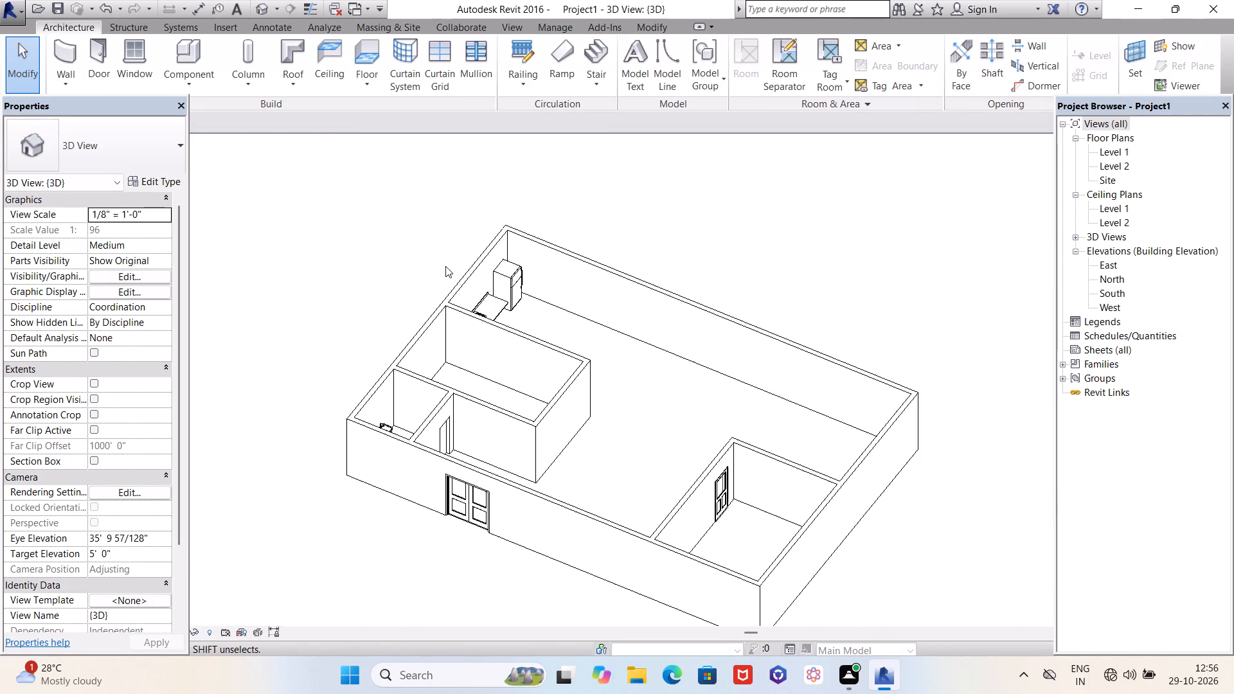
scroll(636, 295, "down", 2)
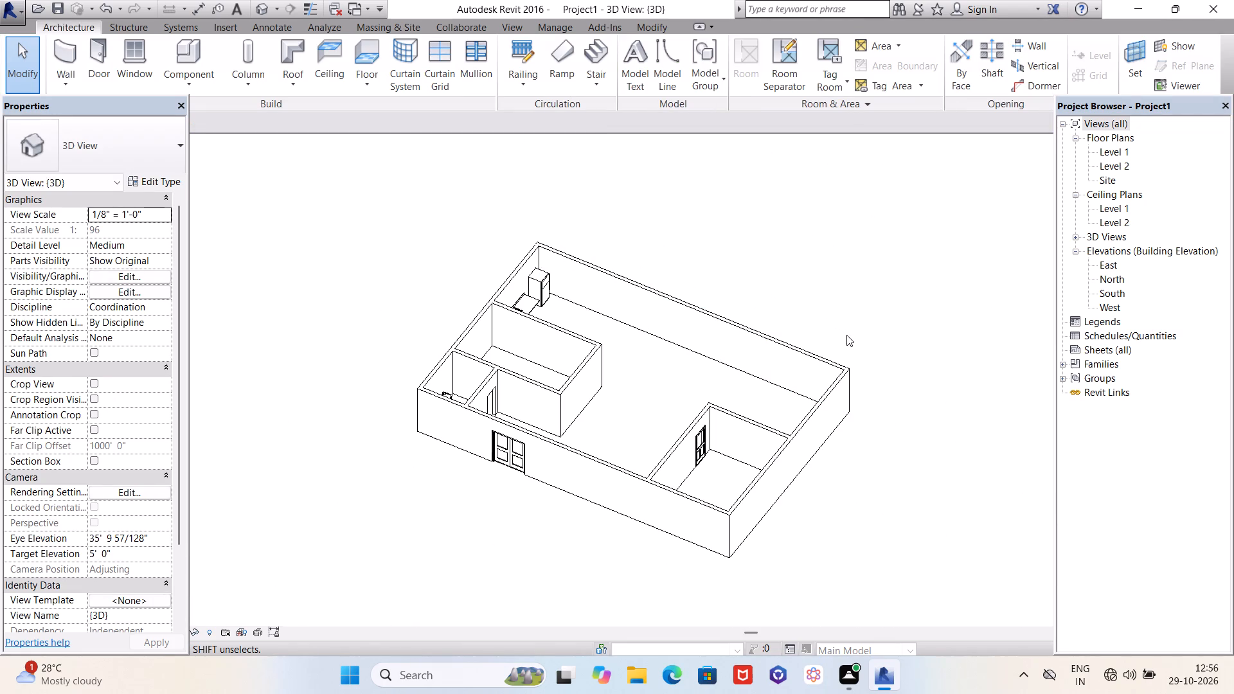
middle_click_drag(825, 335, 900, 354)
scroll(545, 323, "up", 4)
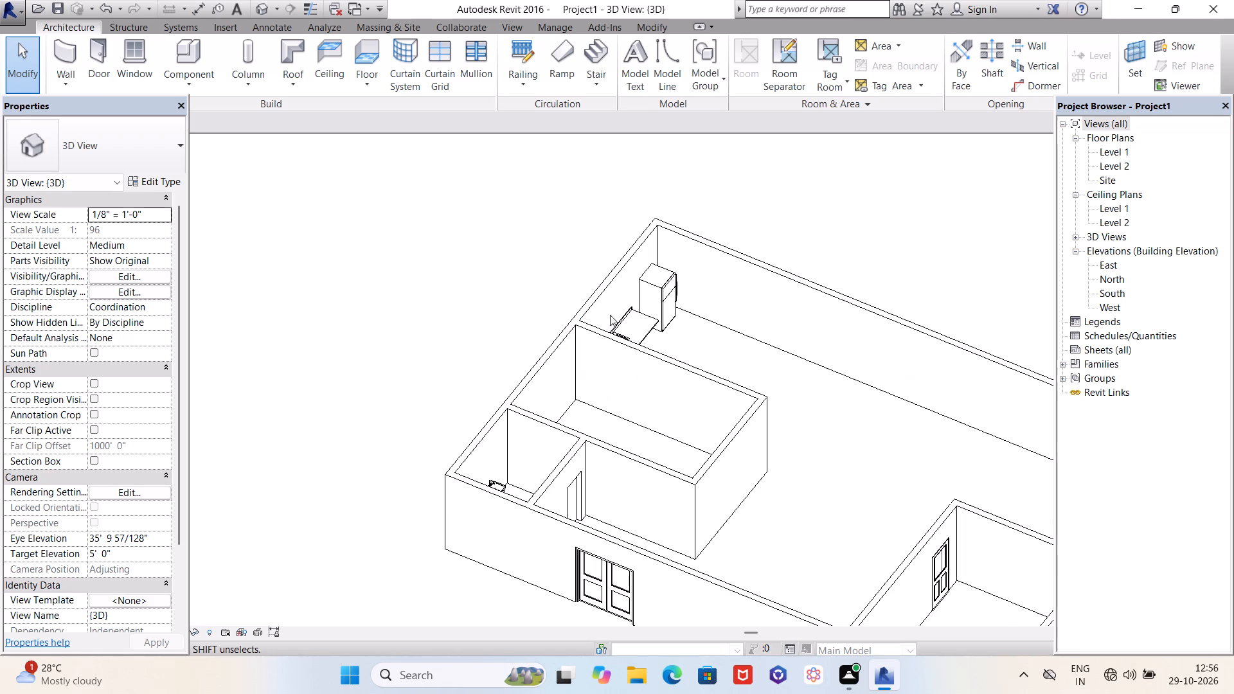
scroll(637, 292, "down", 3)
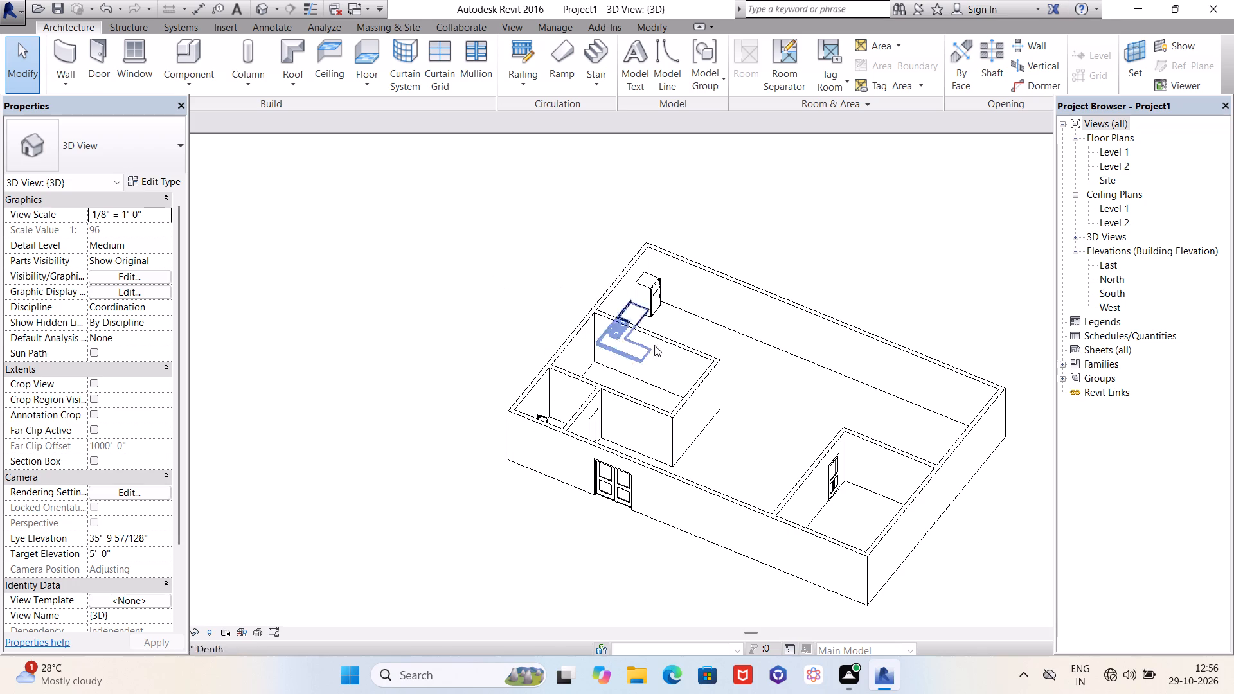
scroll(699, 289, "up", 4)
scroll(350, 290, "down", 4)
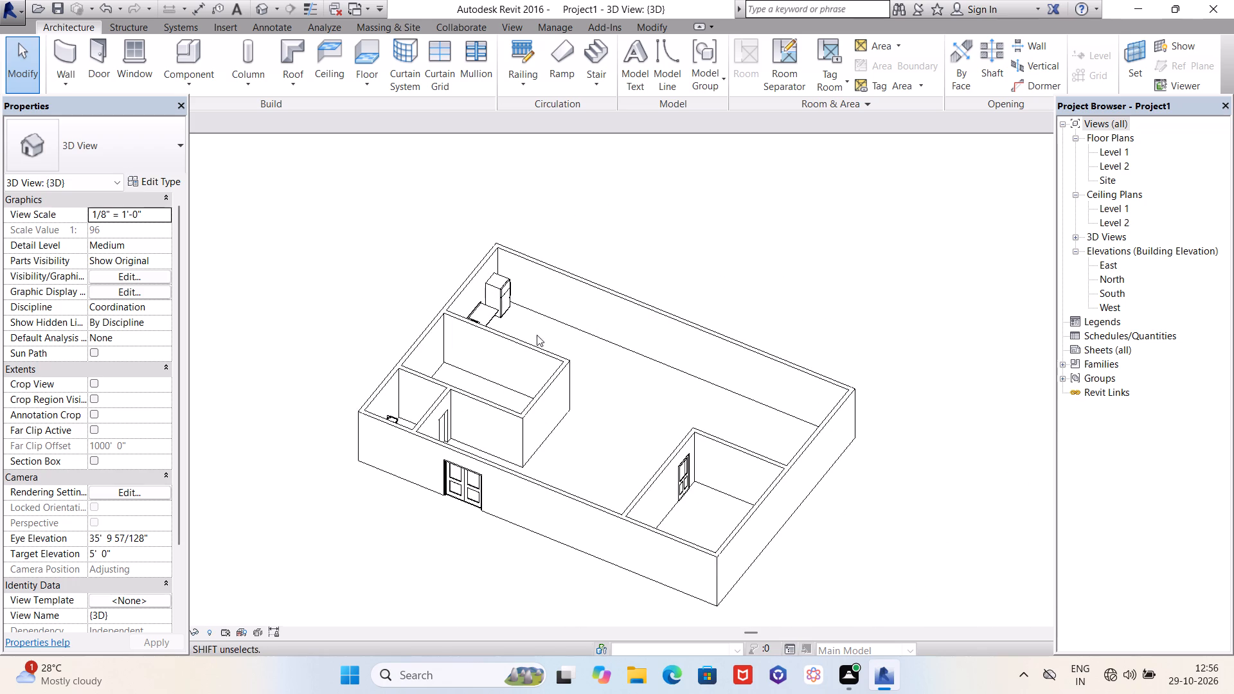
scroll(498, 330, "up", 2)
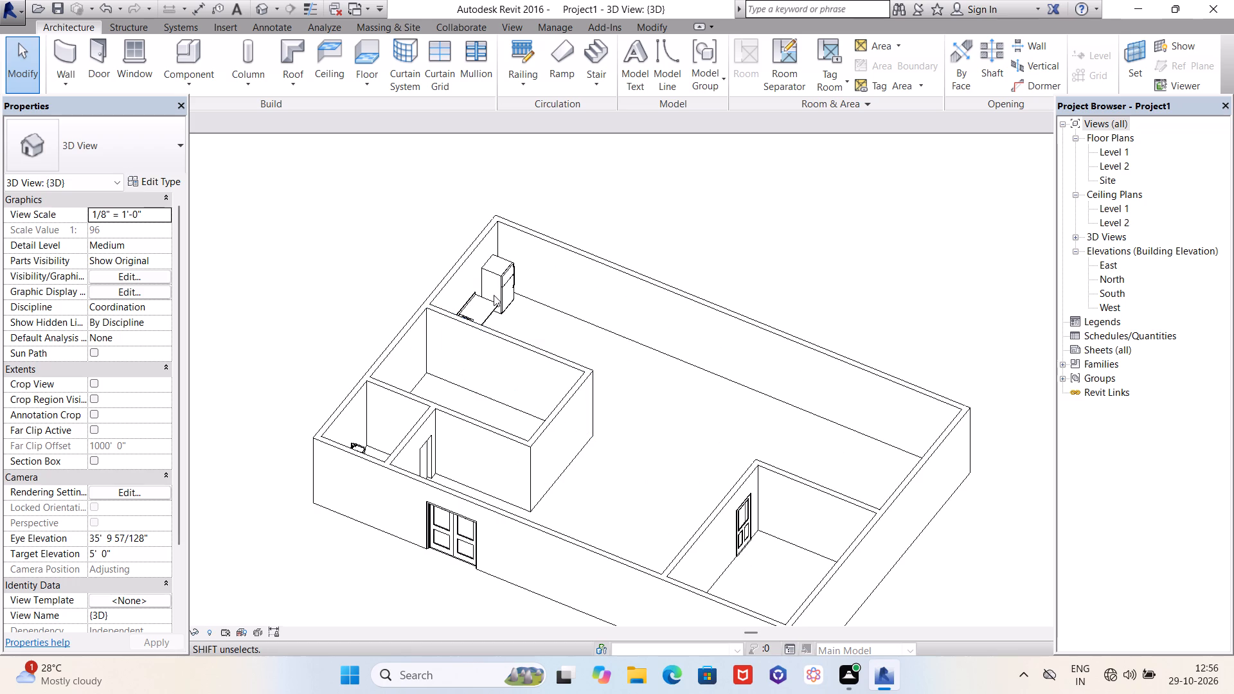
In the Level 1 floor plan, load the Sink Vanity-Round family from the US Imperial Plumbing library's Architectural Fixtures Sinks folder as a component.
double_click(1103, 153)
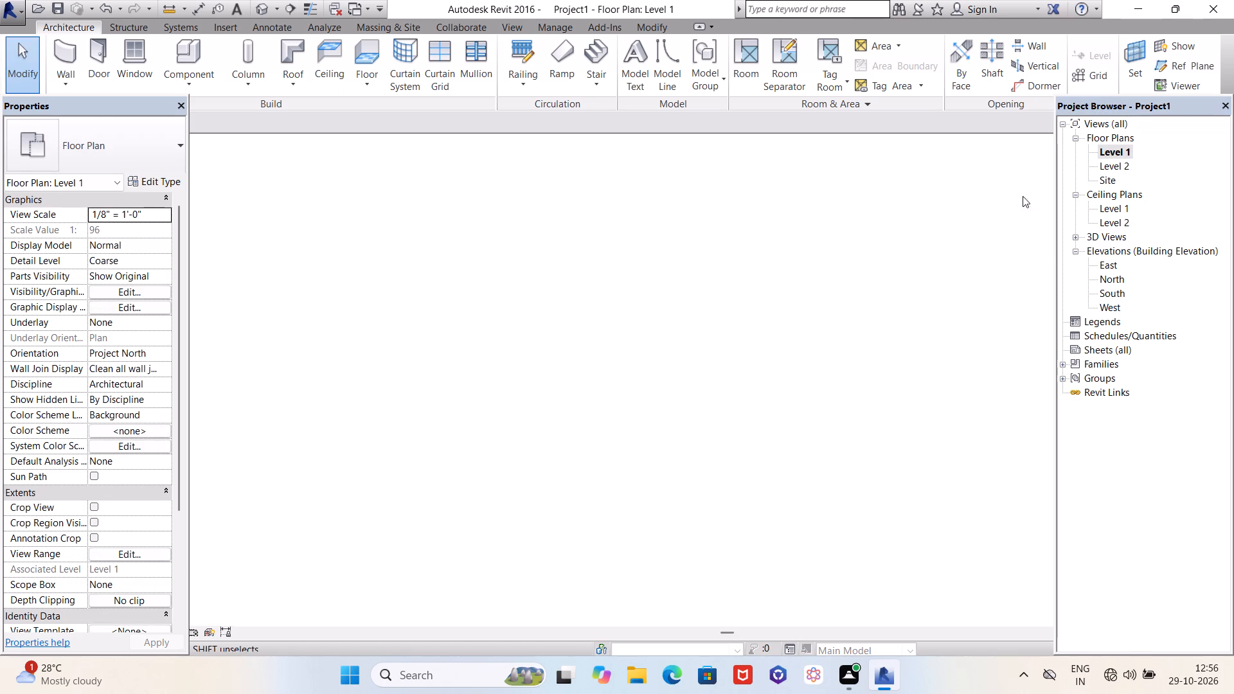
scroll(262, 241, "down", 3)
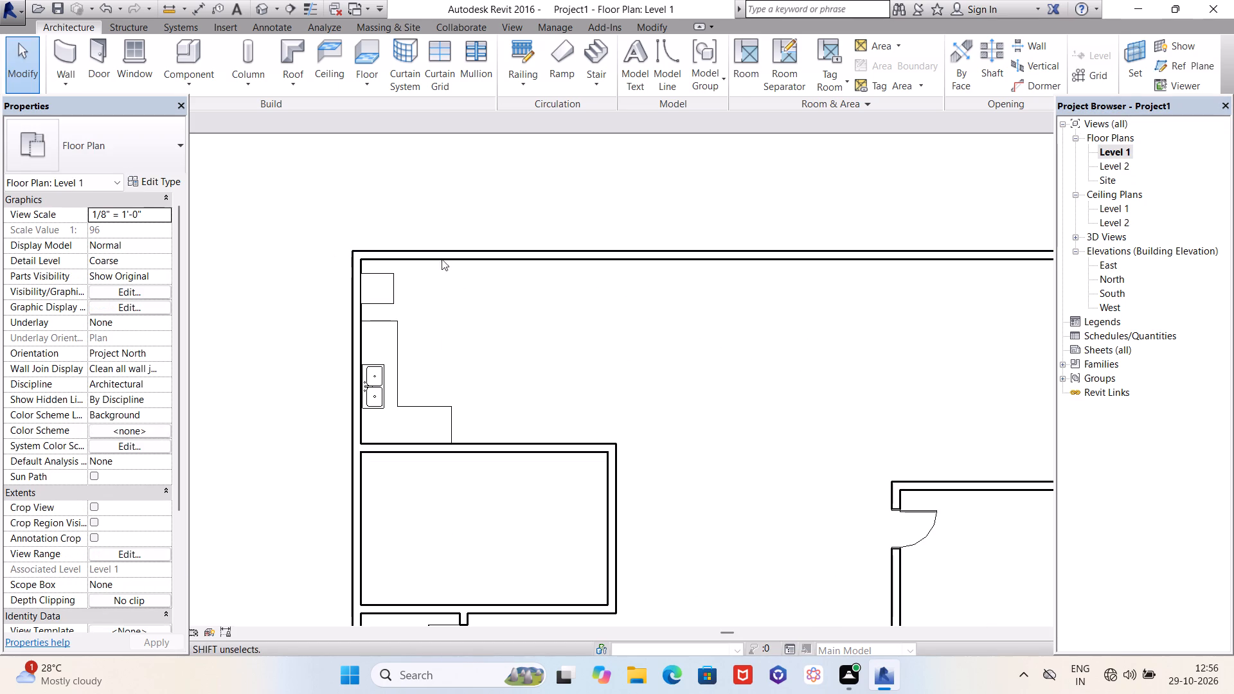
left_click(186, 48)
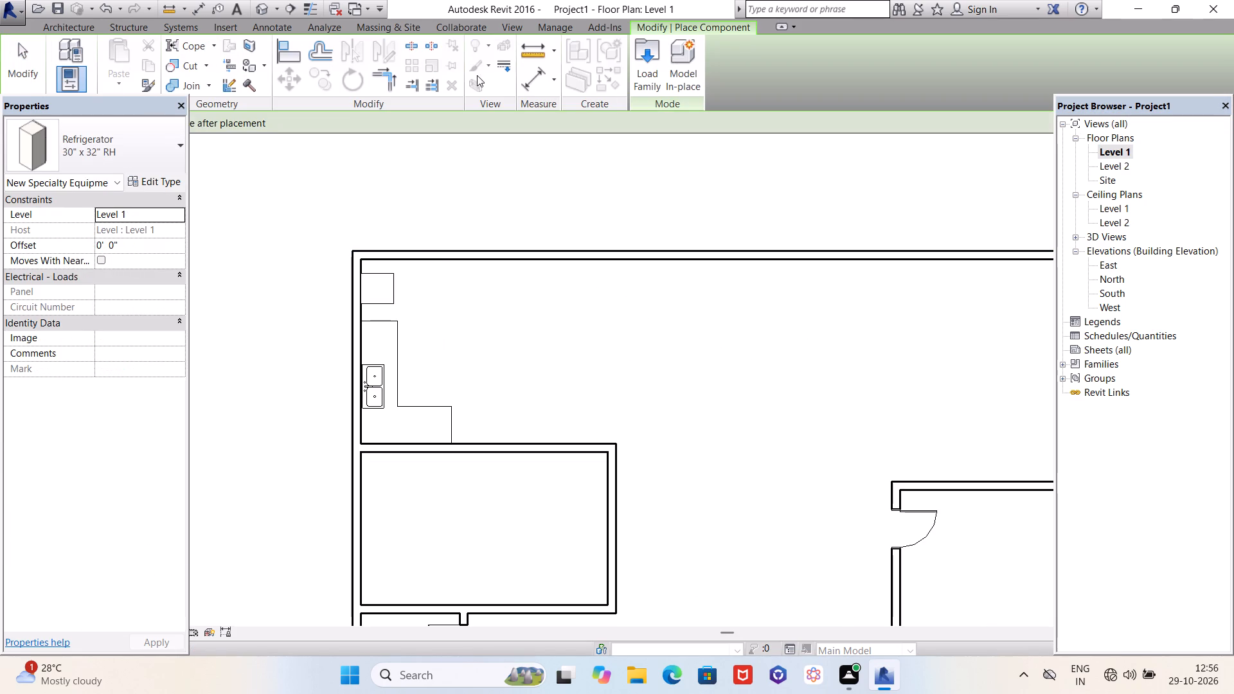
left_click(639, 53)
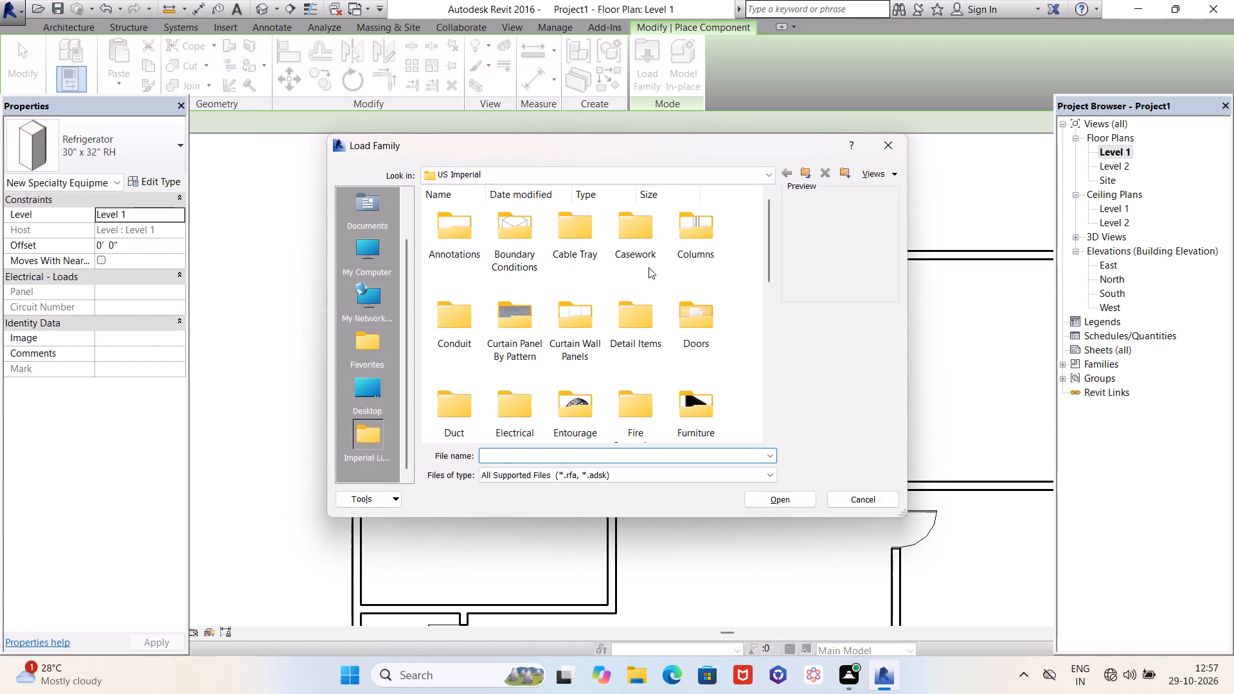
scroll(660, 283, "down", 1)
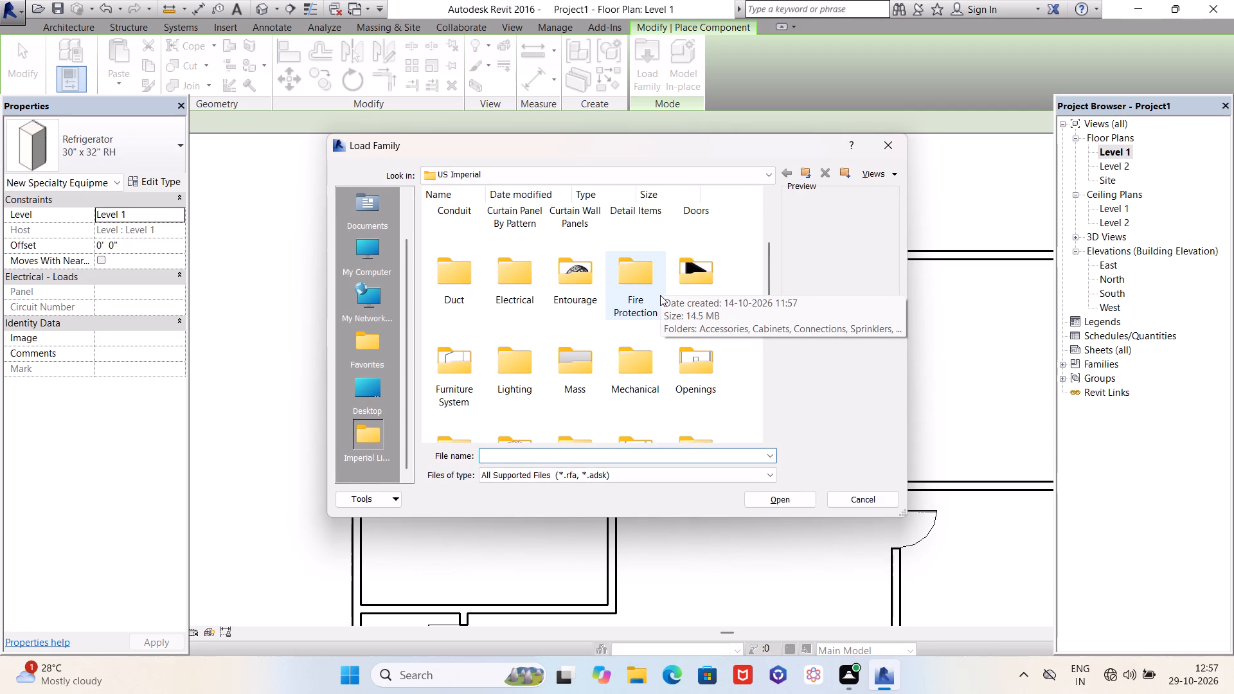
scroll(660, 295, "down", 1)
double_click(582, 317)
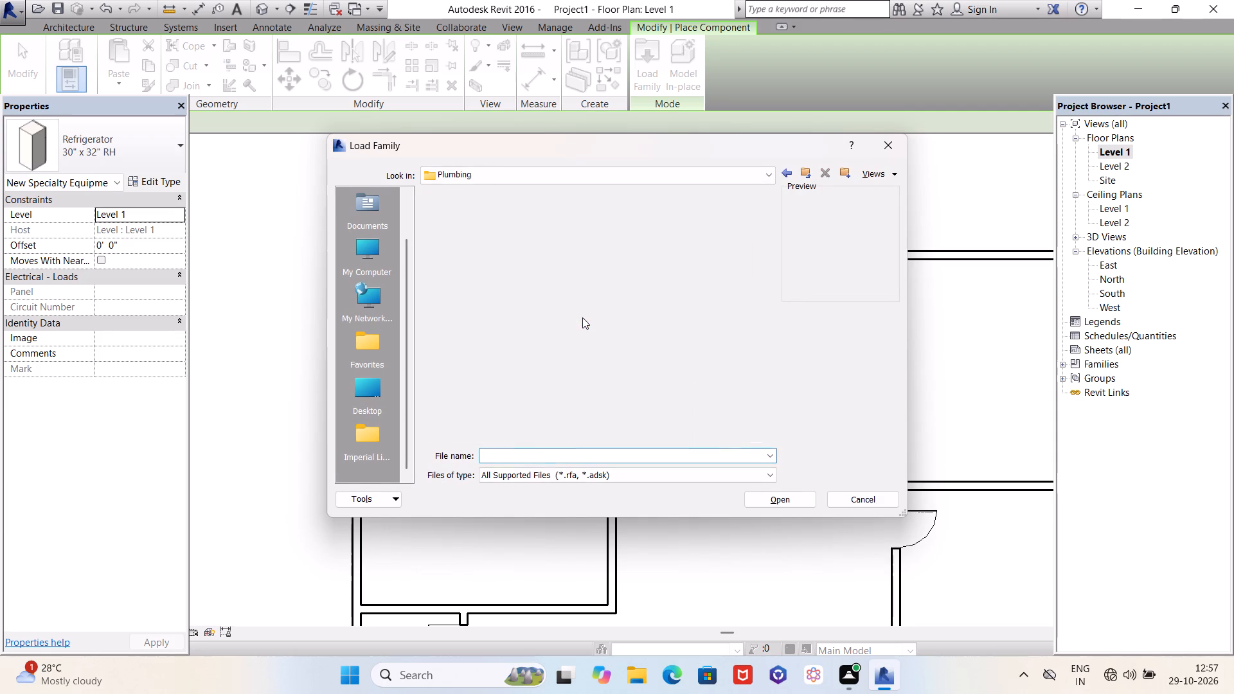
double_click(454, 247)
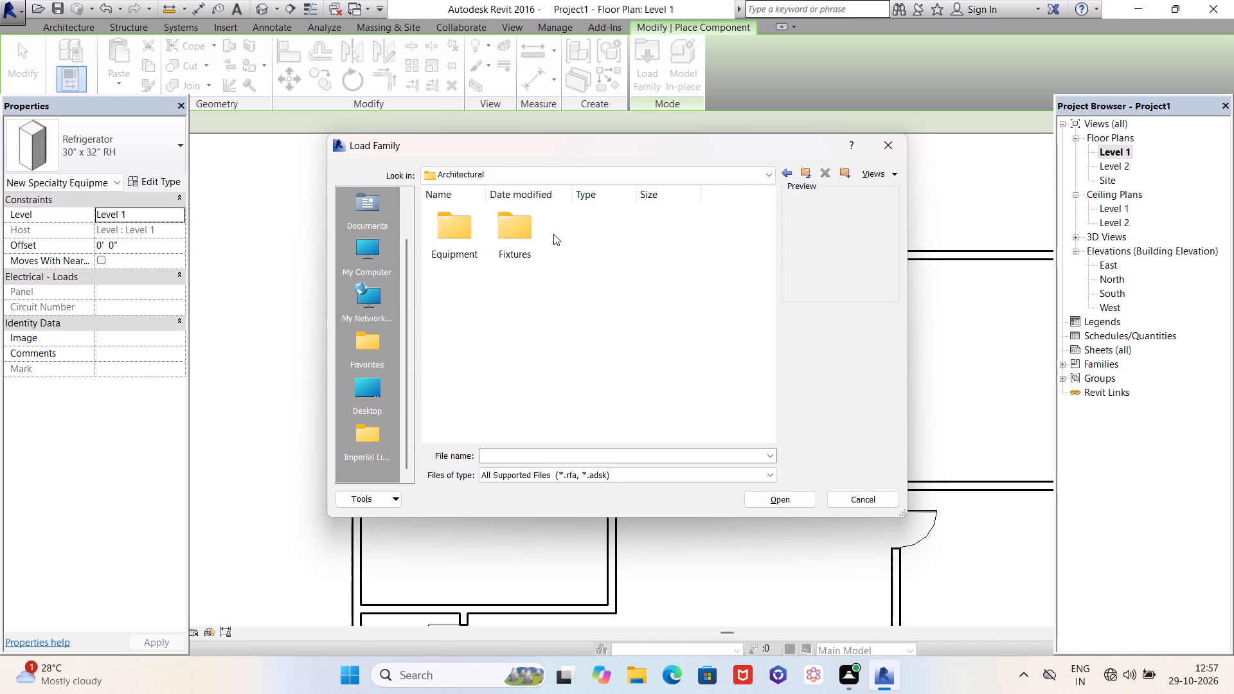
double_click(523, 232)
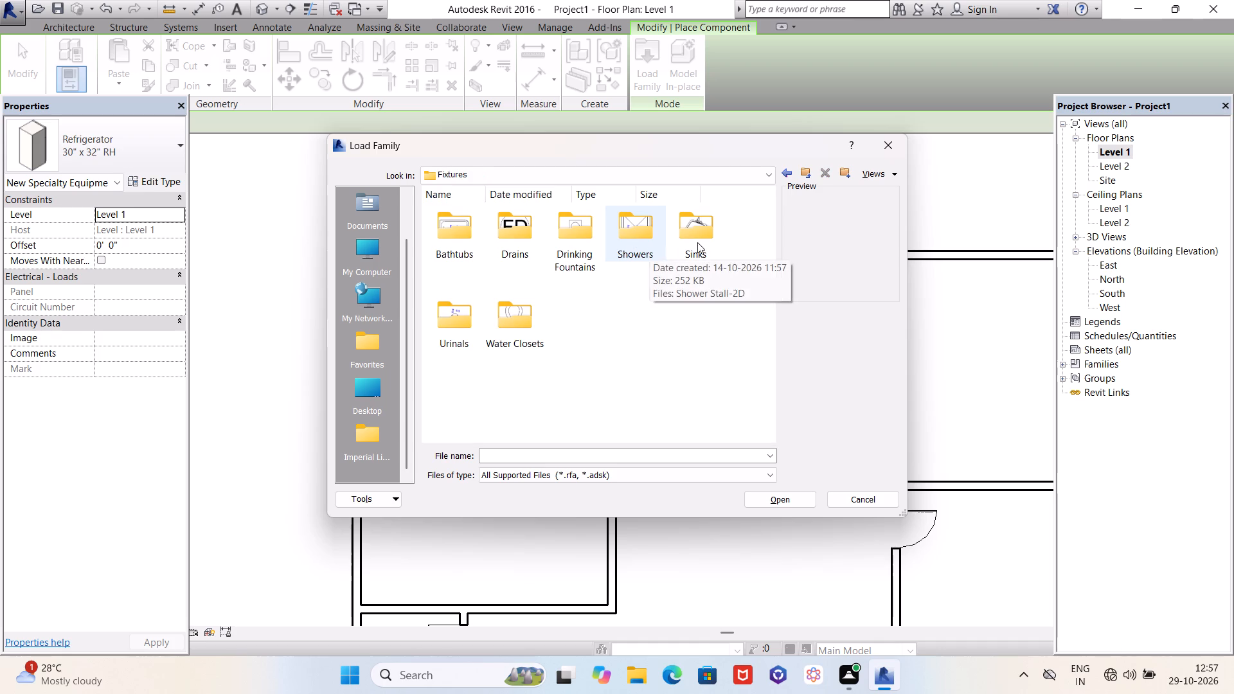
double_click(700, 241)
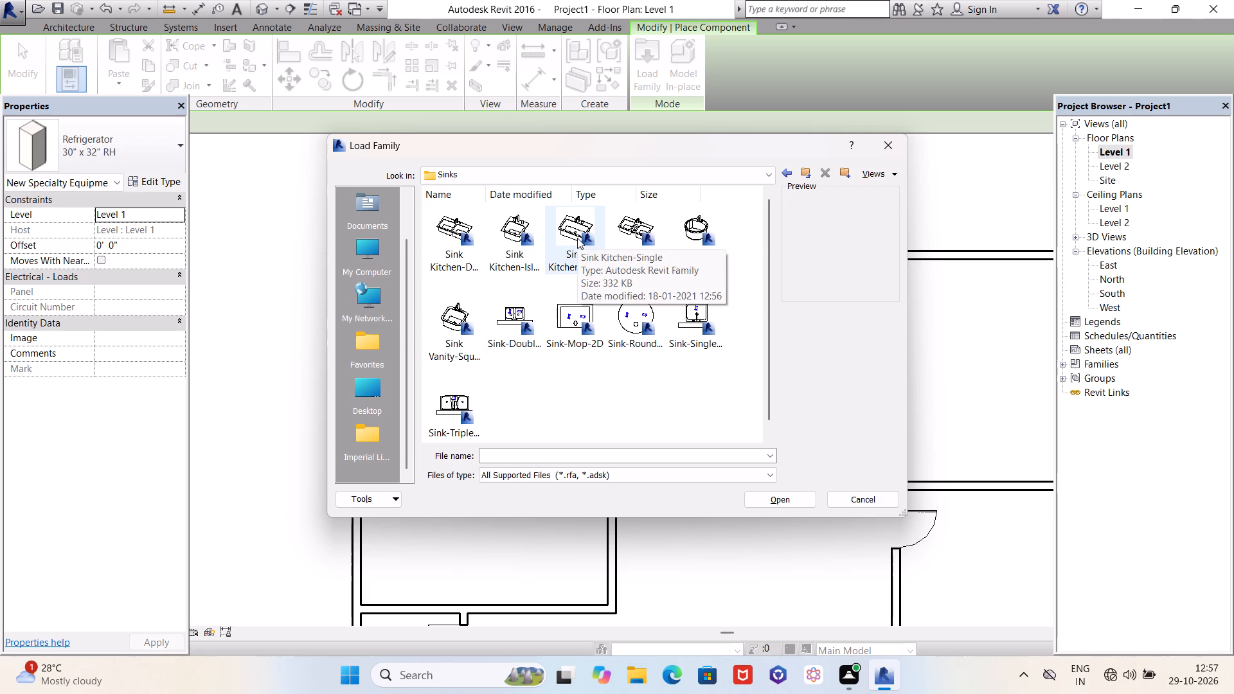
left_click(686, 235)
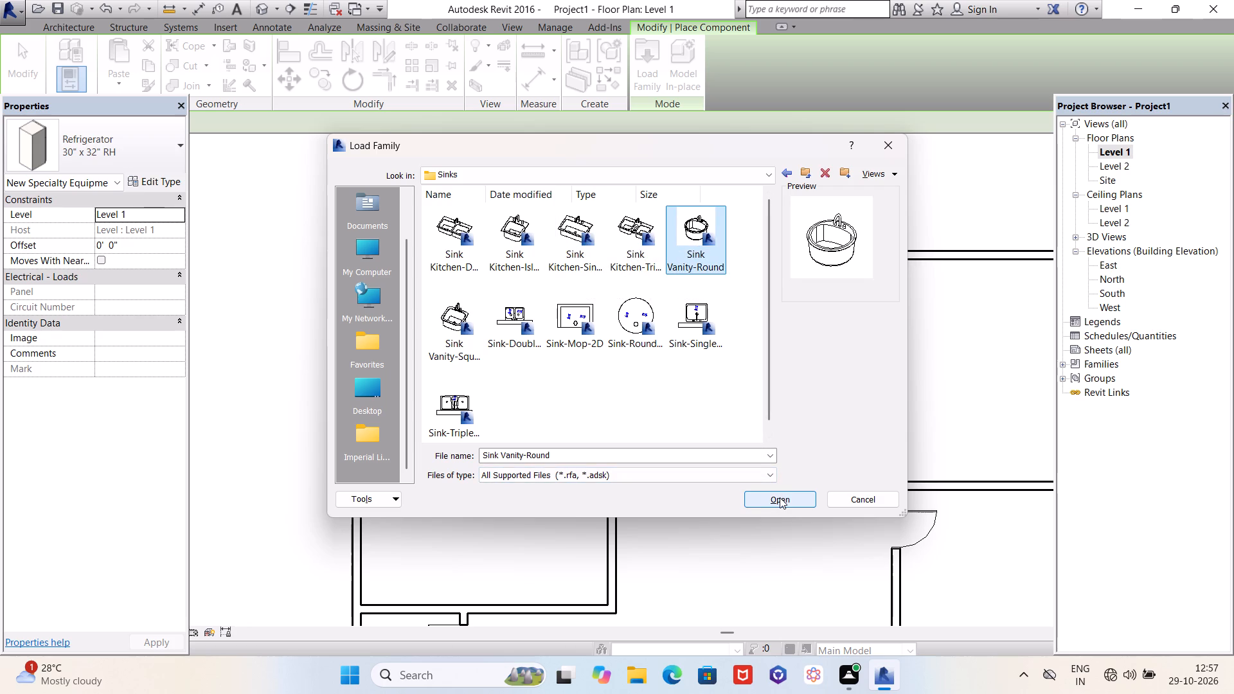
left_click(780, 497)
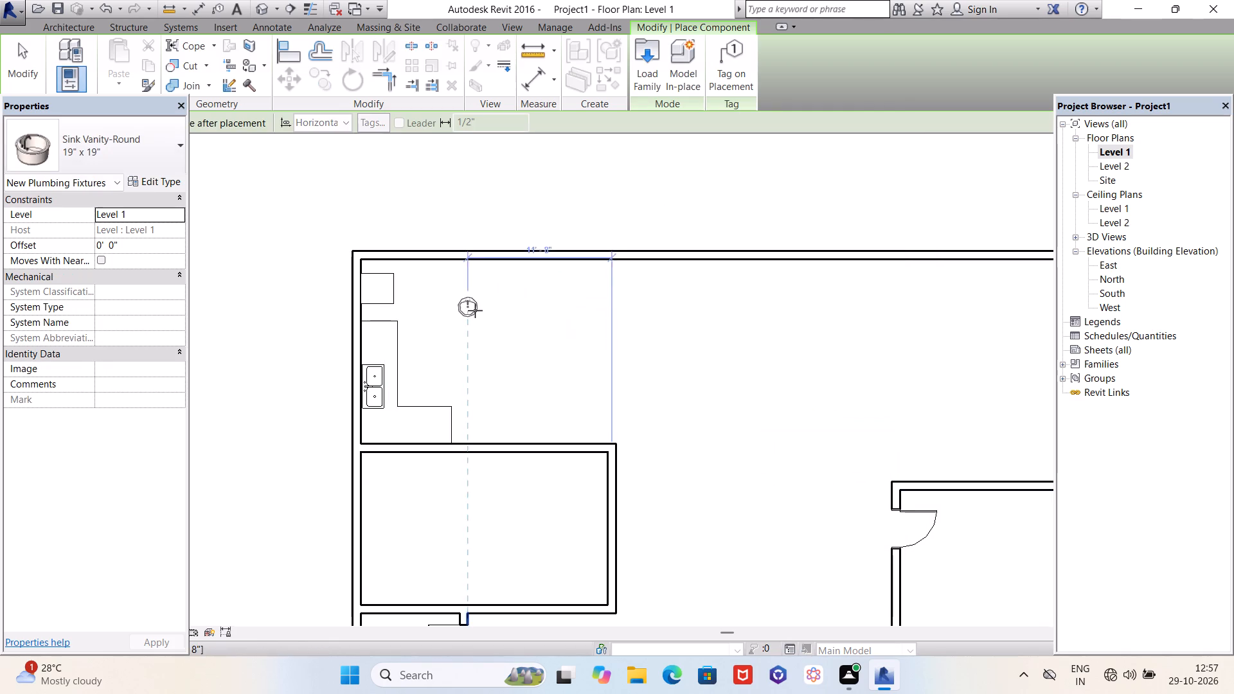
Place one 19" x 19" round vanity sink against the north wall east of the refrigerator, about 52' 0" from the east wall.
scroll(396, 271, "up", 3)
scroll(463, 273, "up", 5)
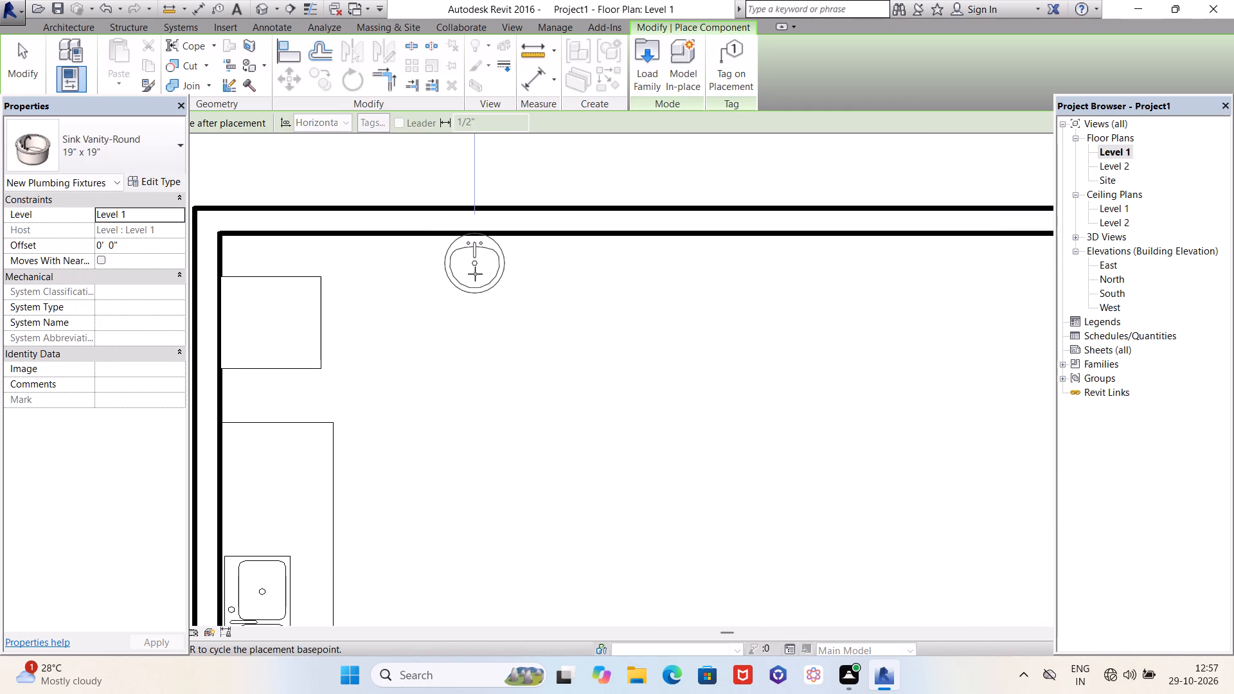
left_click(473, 274)
scroll(472, 256, "down", 10)
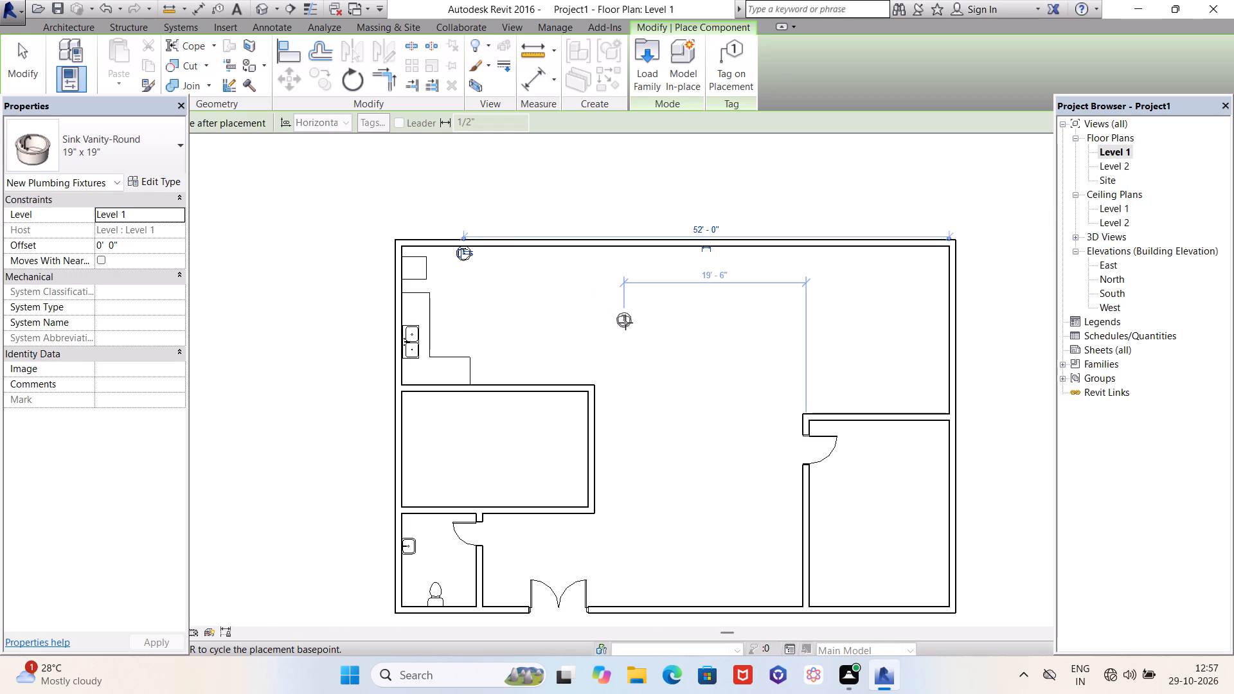
key("Escape")
key("Escape")
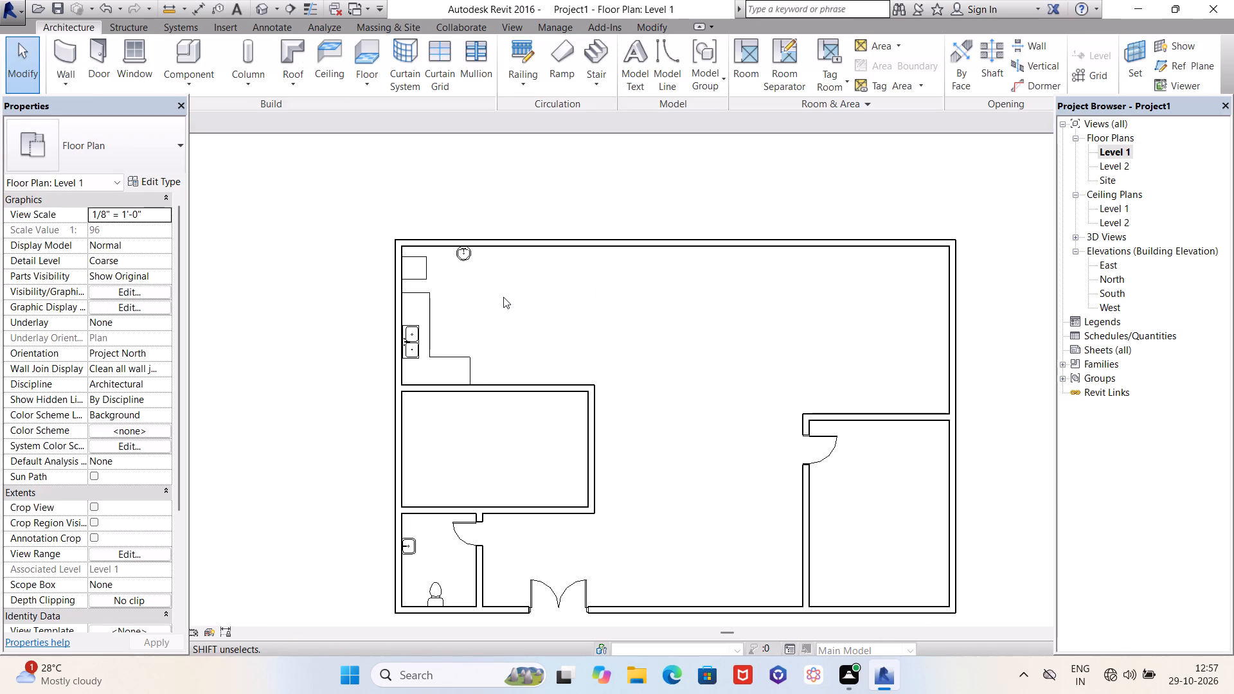
Open the family library to load another component and look through the US Imperial Specialty Equipment folder.
scroll(503, 297, "down", 3)
scroll(581, 310, "up", 1)
scroll(461, 283, "down", 3)
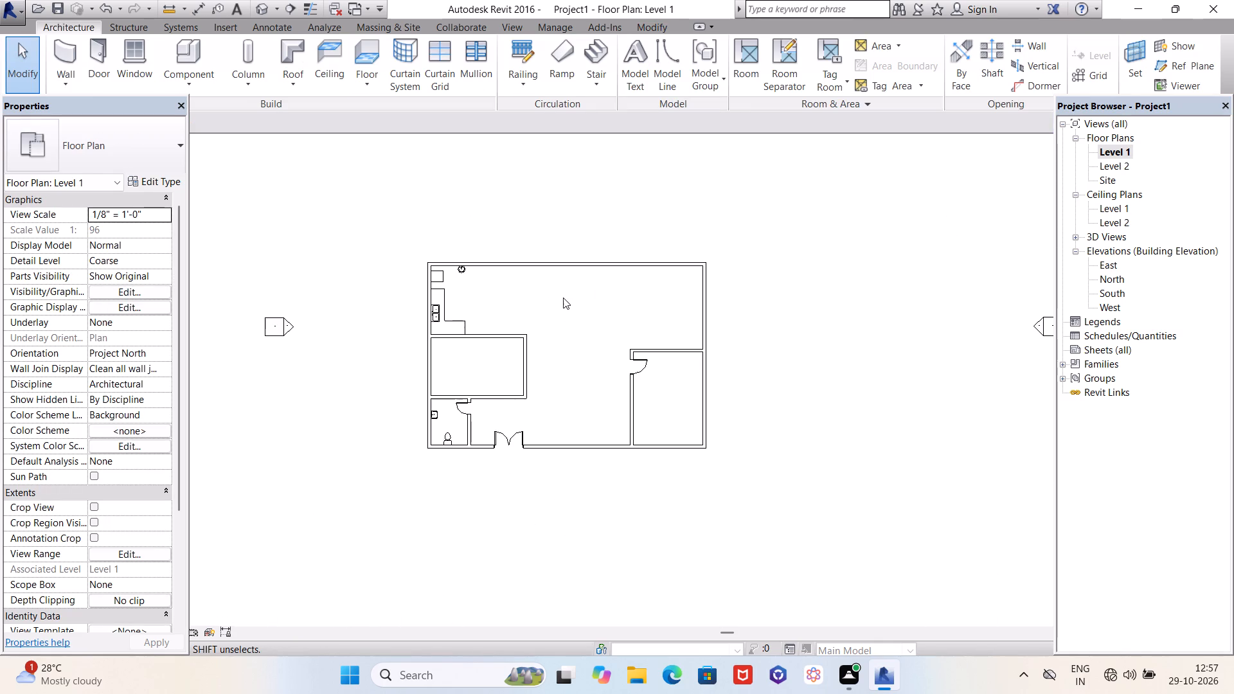
scroll(564, 298, "up", 4)
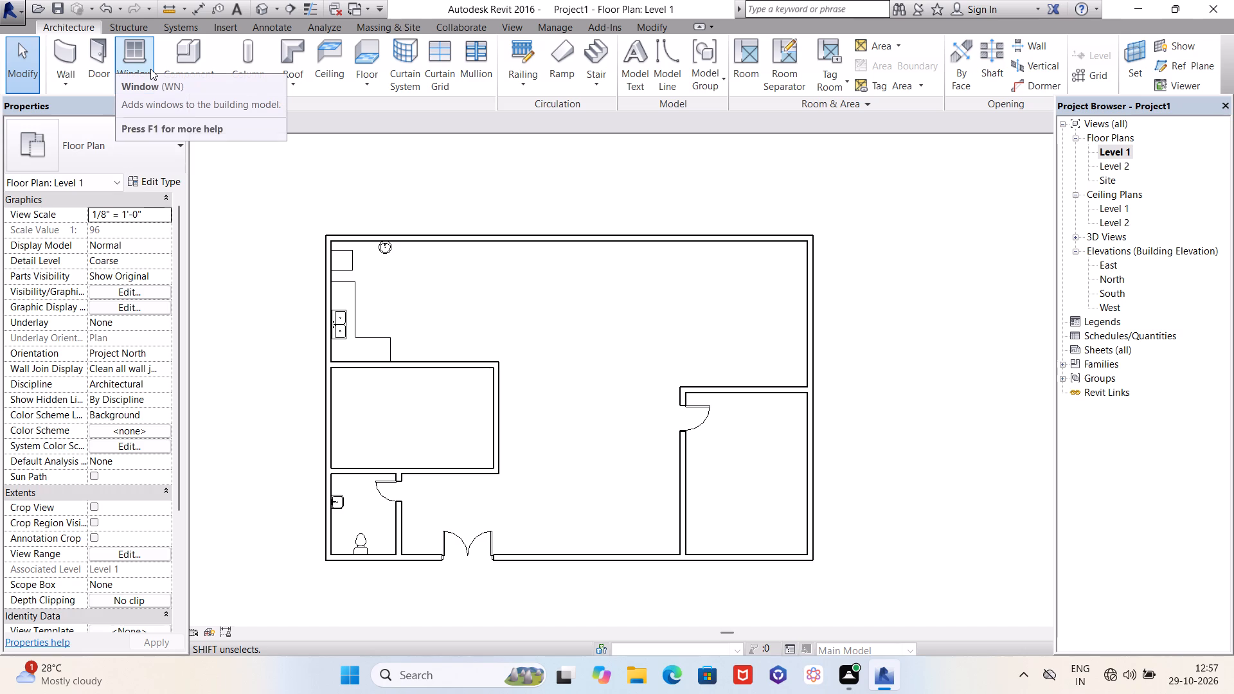
left_click(192, 57)
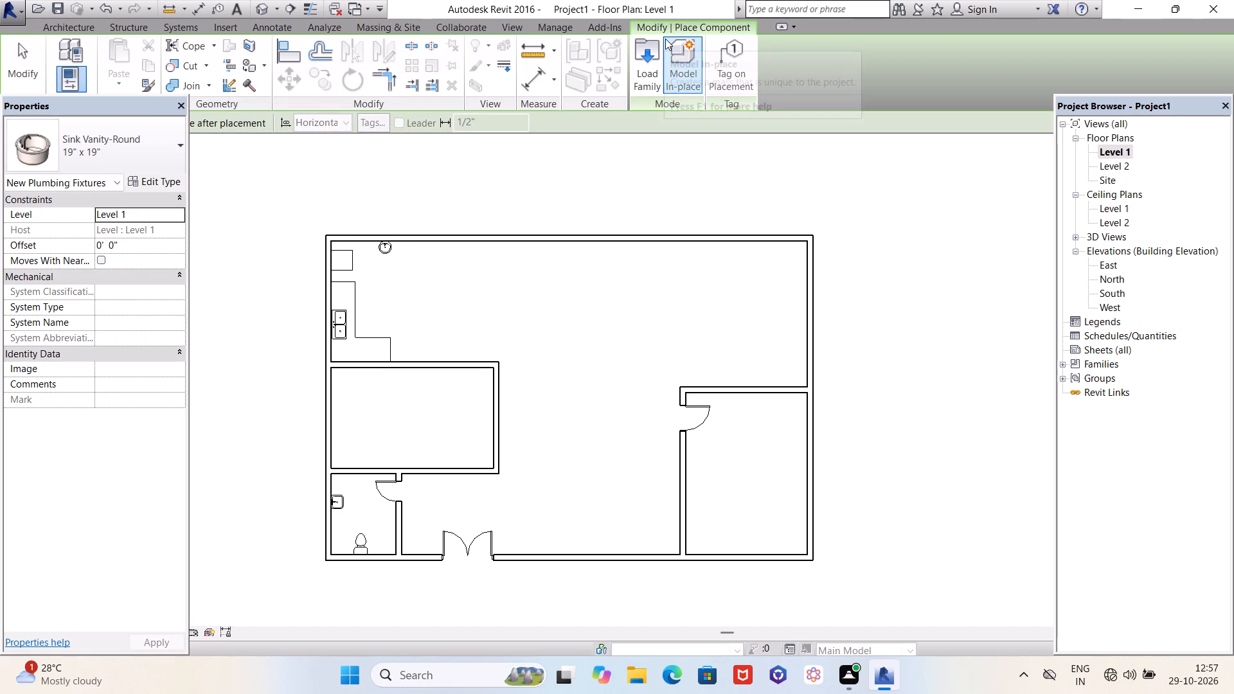
left_click(641, 58)
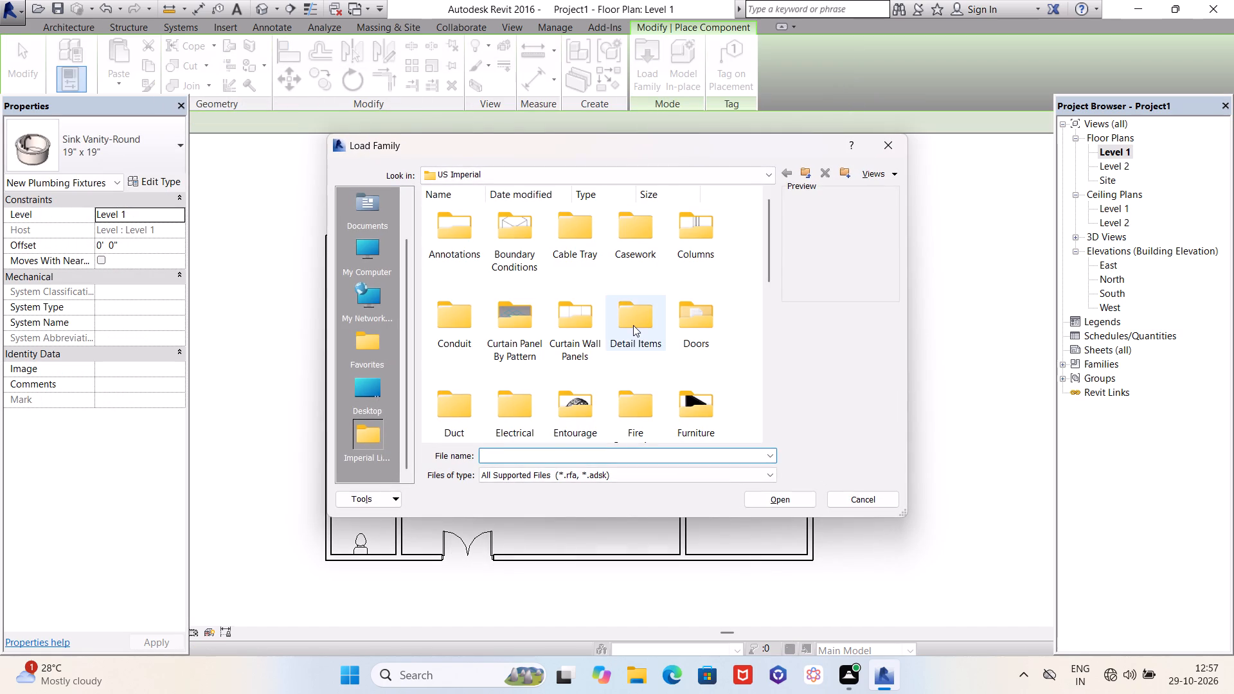
scroll(633, 325, "down", 4)
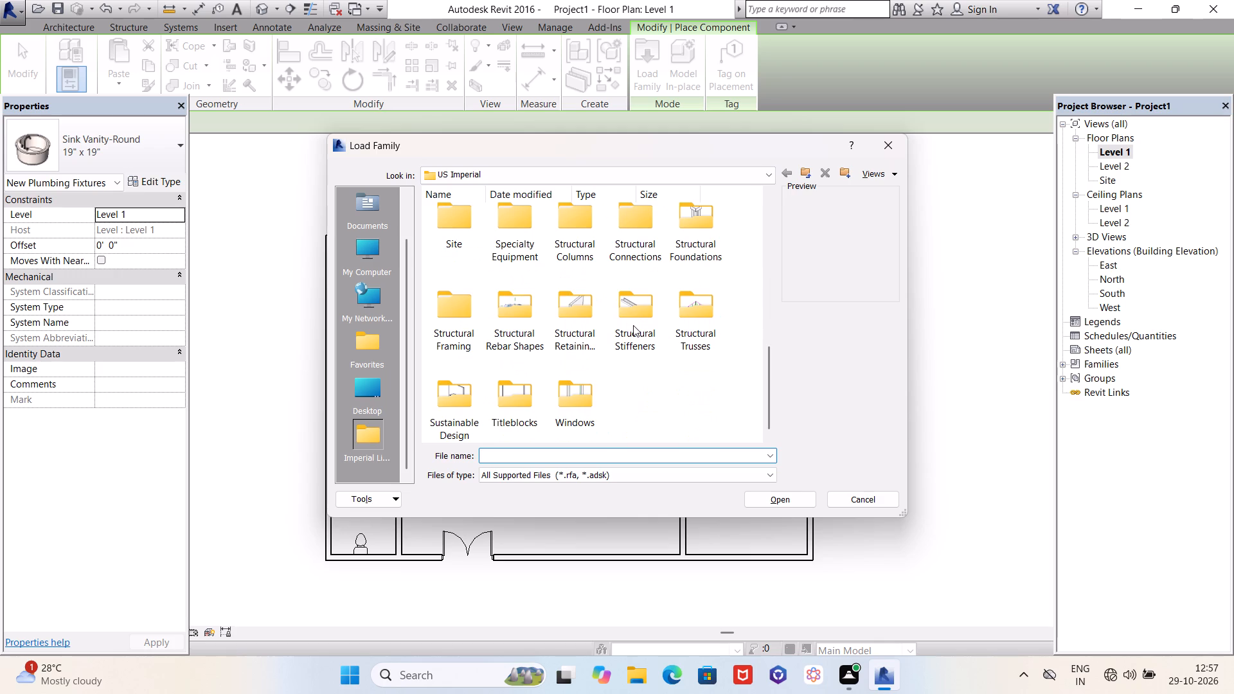
scroll(633, 325, "up", 5)
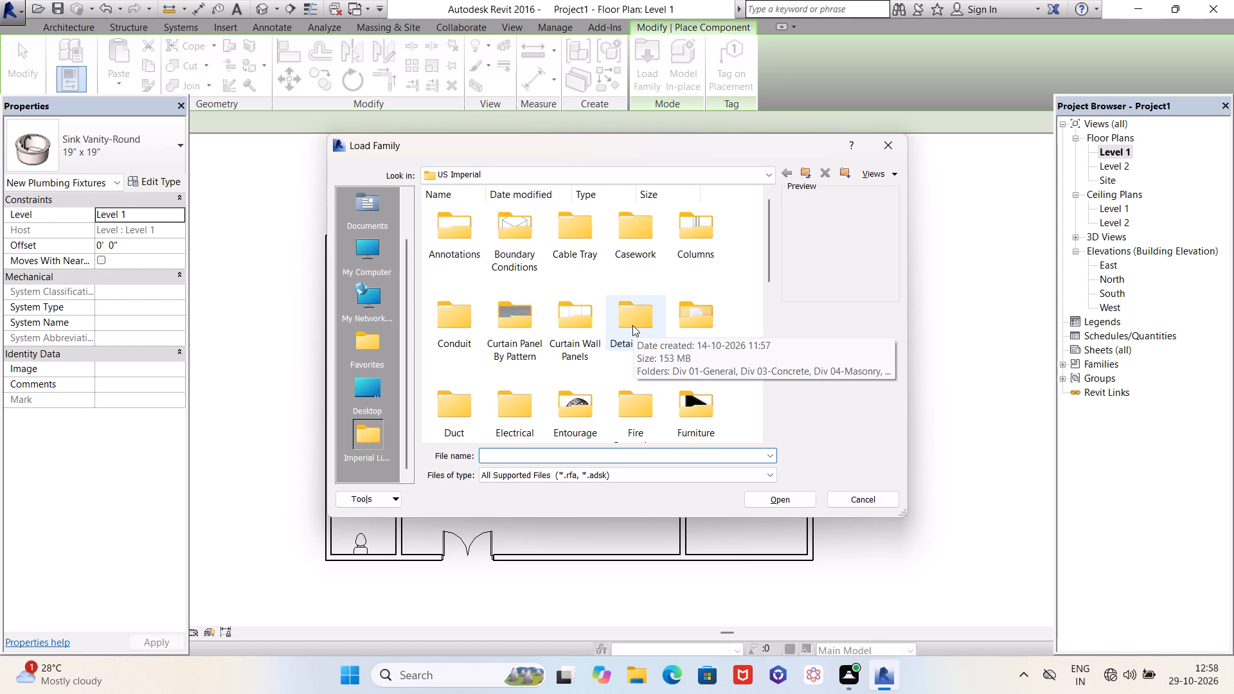
scroll(612, 306, "down", 1)
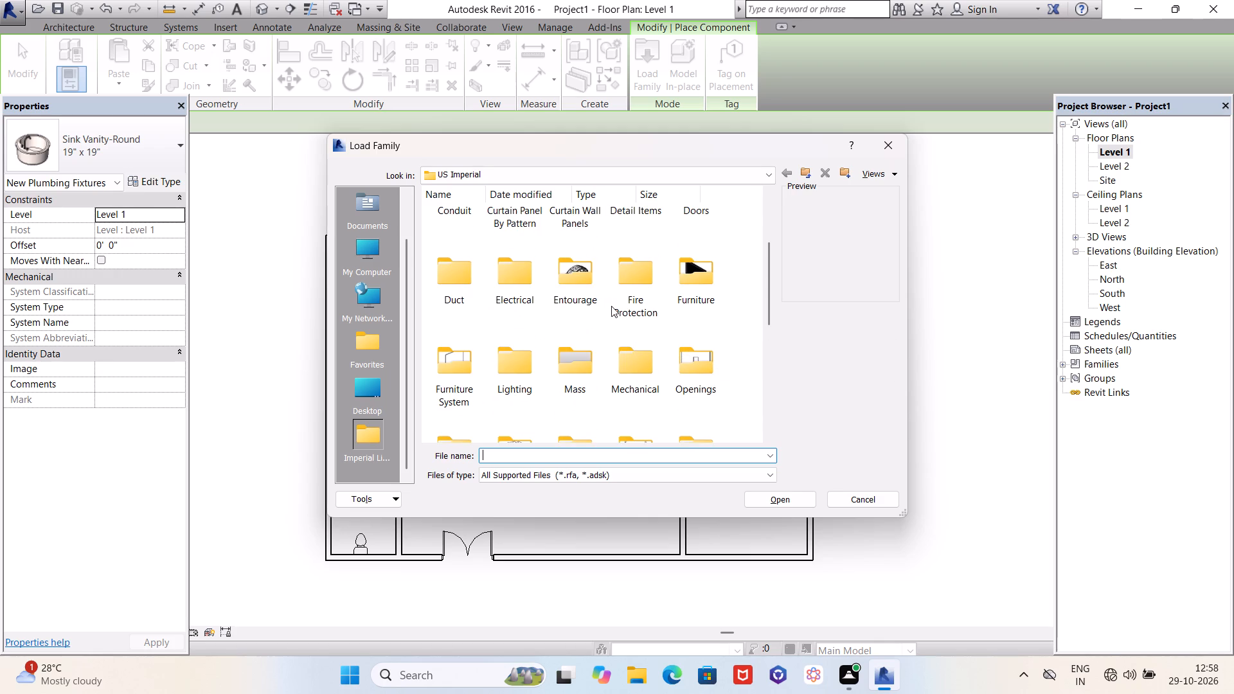
scroll(611, 306, "down", 2)
double_click(515, 283)
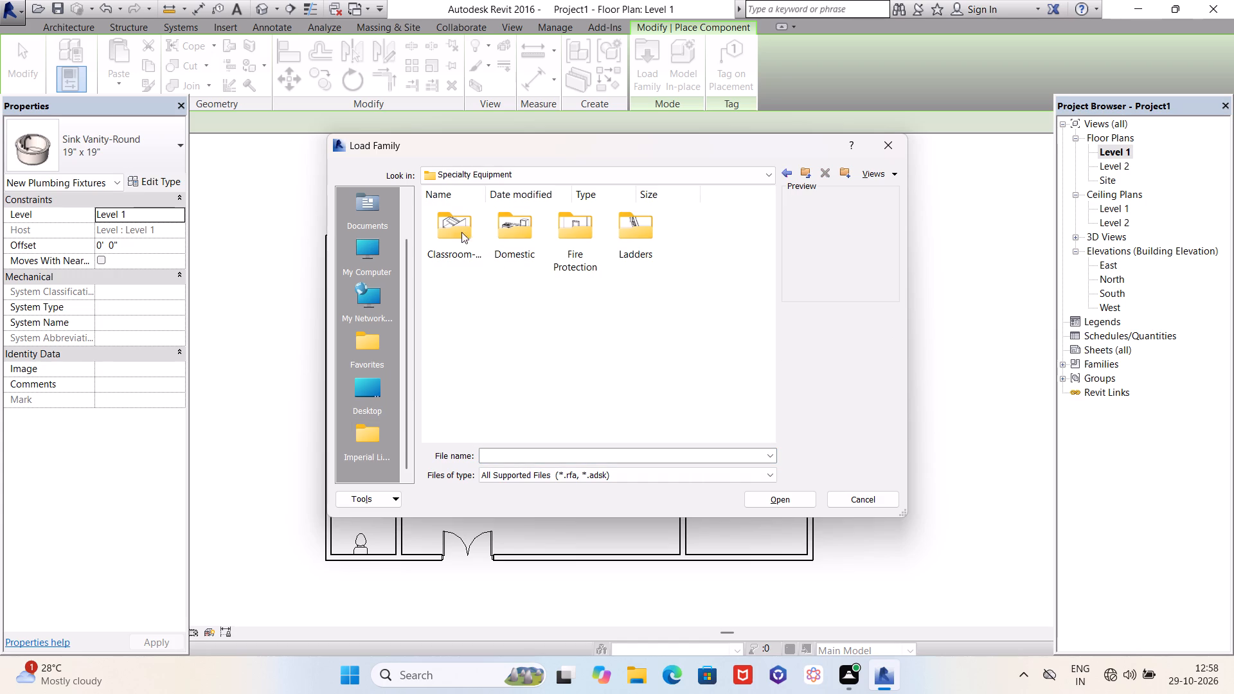
left_click(789, 172)
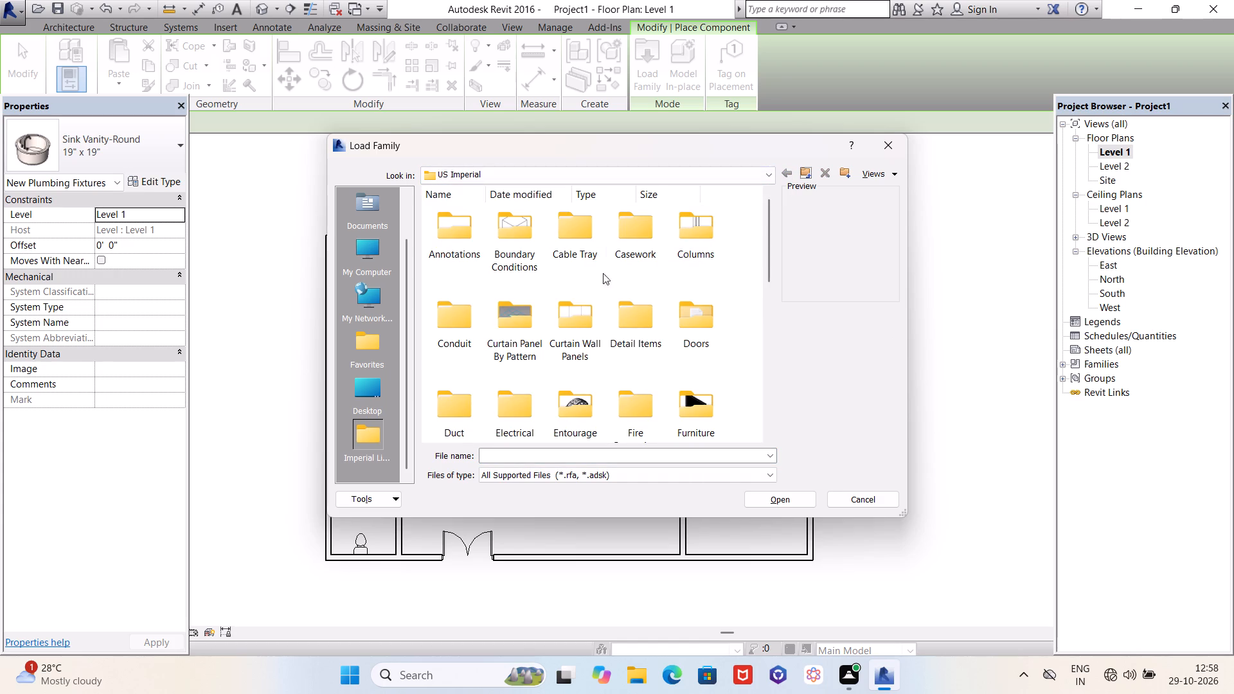
Look through the US Imperial Plumbing library's Architectural Fixtures folder for a suitable component family.
scroll(564, 321, "down", 1)
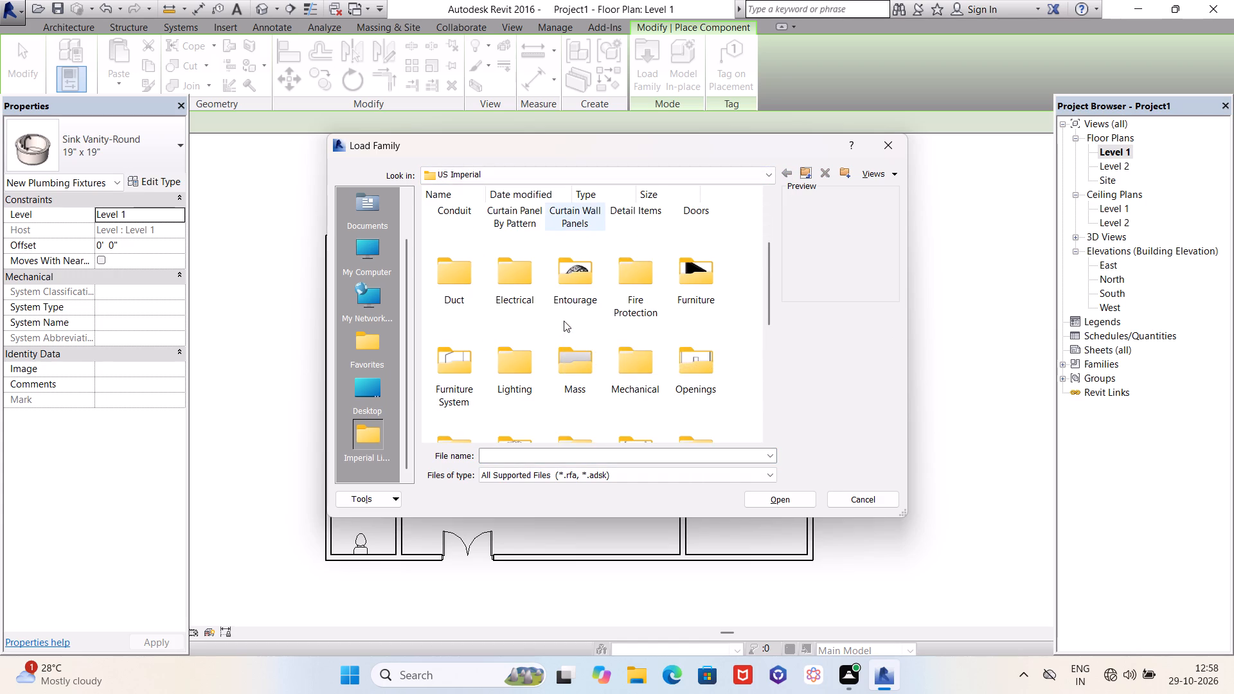
scroll(564, 321, "down", 5)
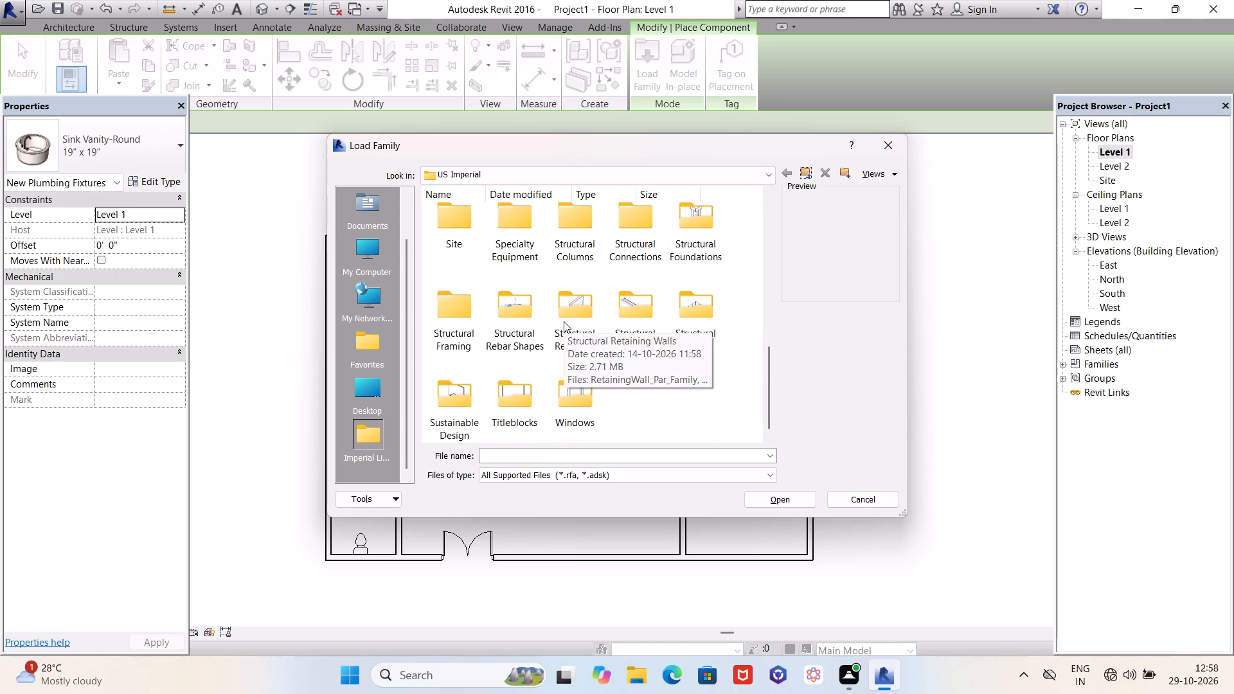
scroll(564, 321, "up", 1)
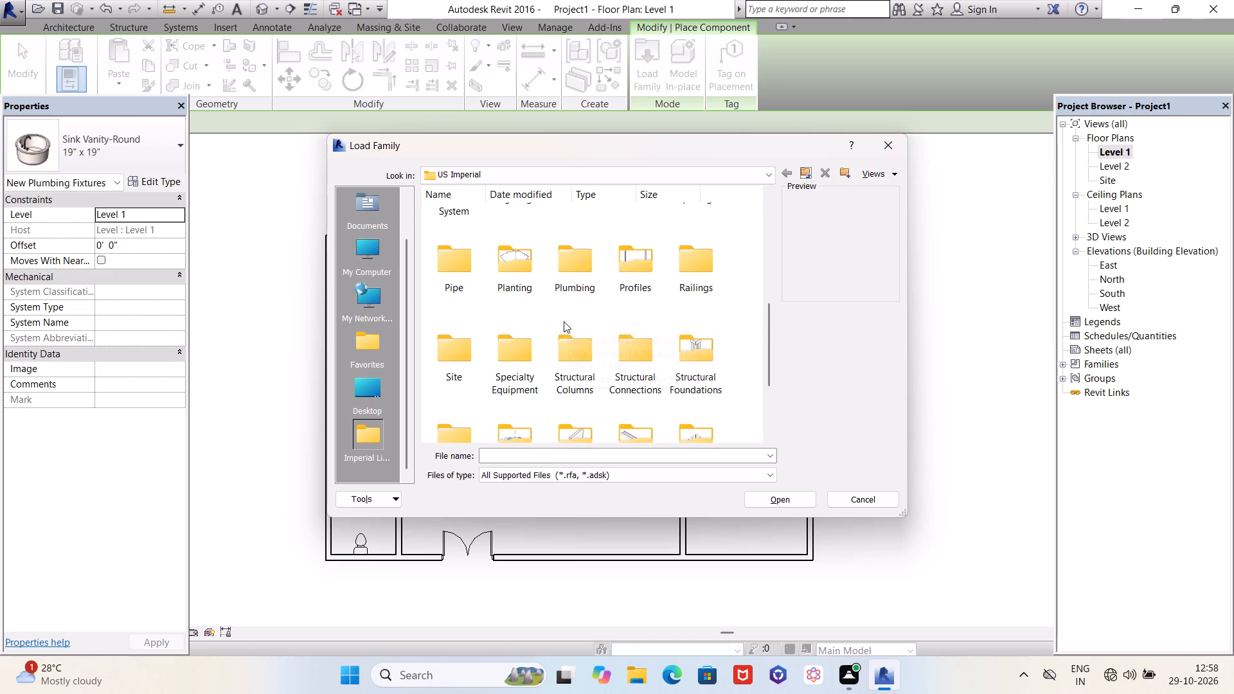
scroll(564, 321, "up", 1)
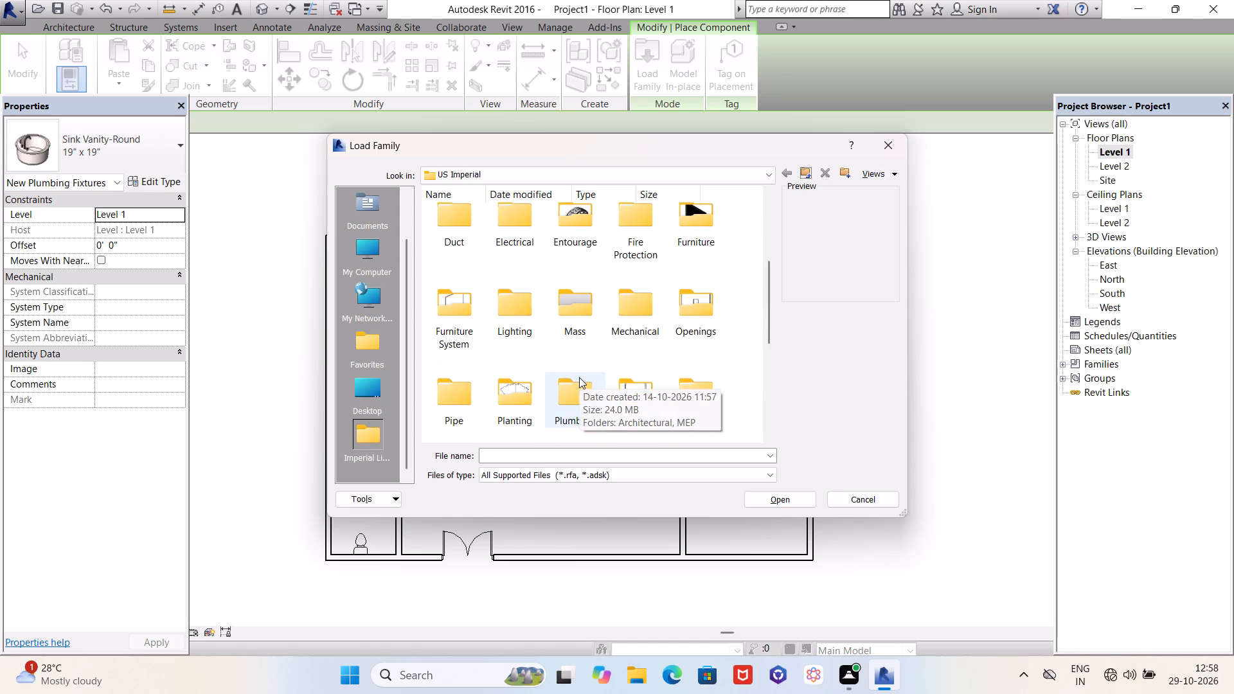
left_click(579, 377)
left_click(579, 377)
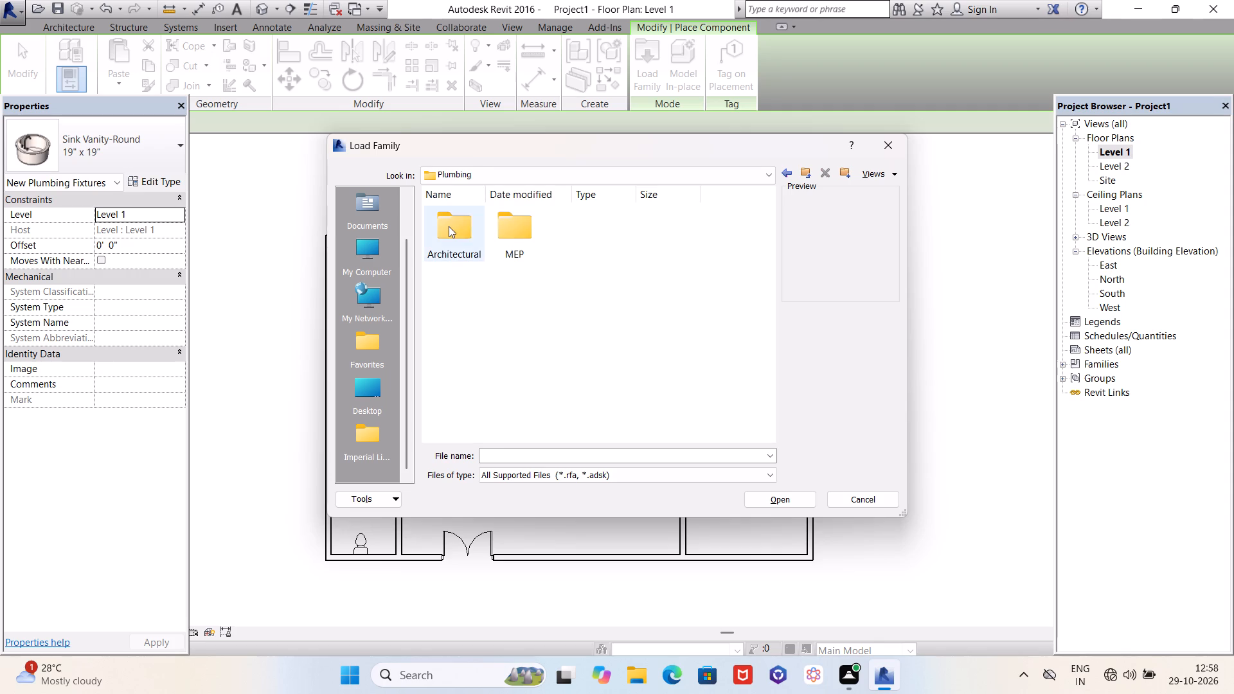
double_click(449, 226)
double_click(523, 226)
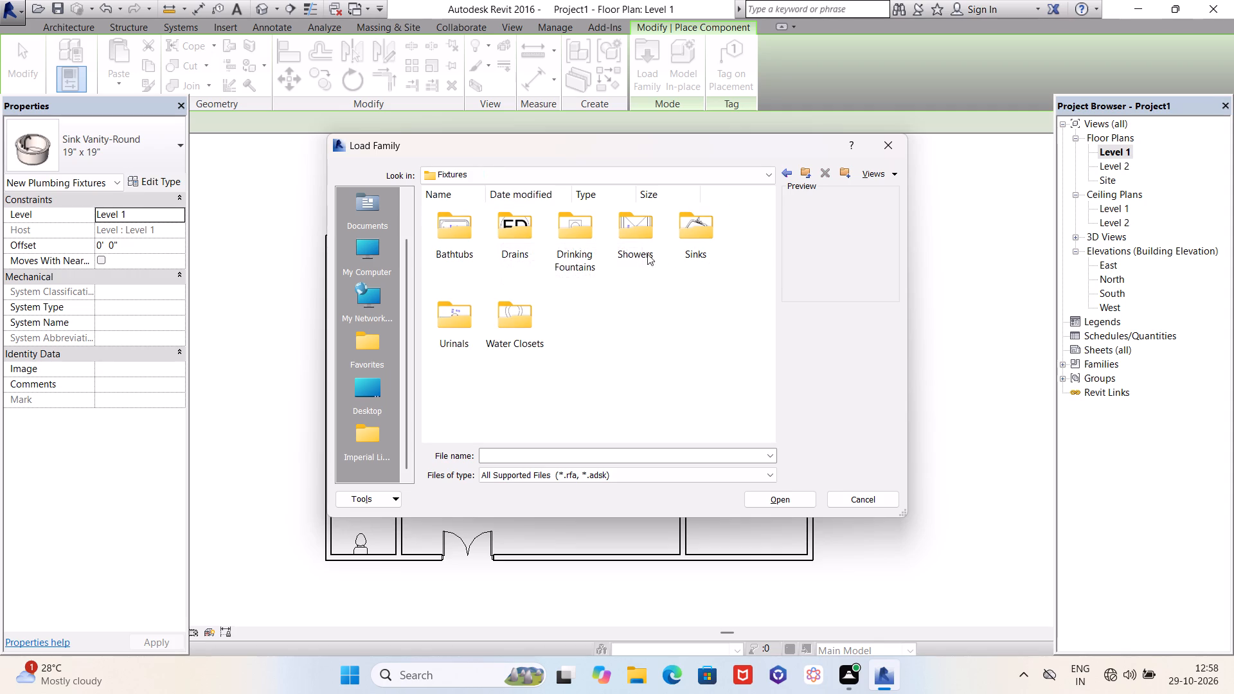
left_click(789, 172)
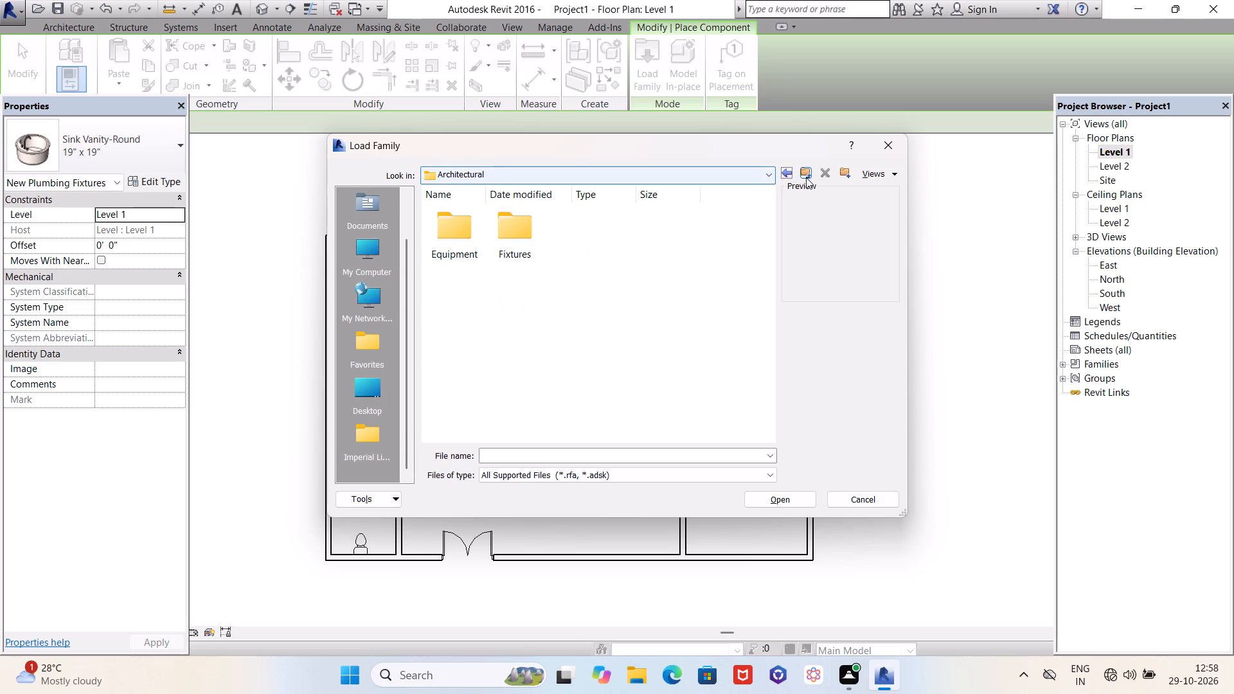
left_click(782, 175)
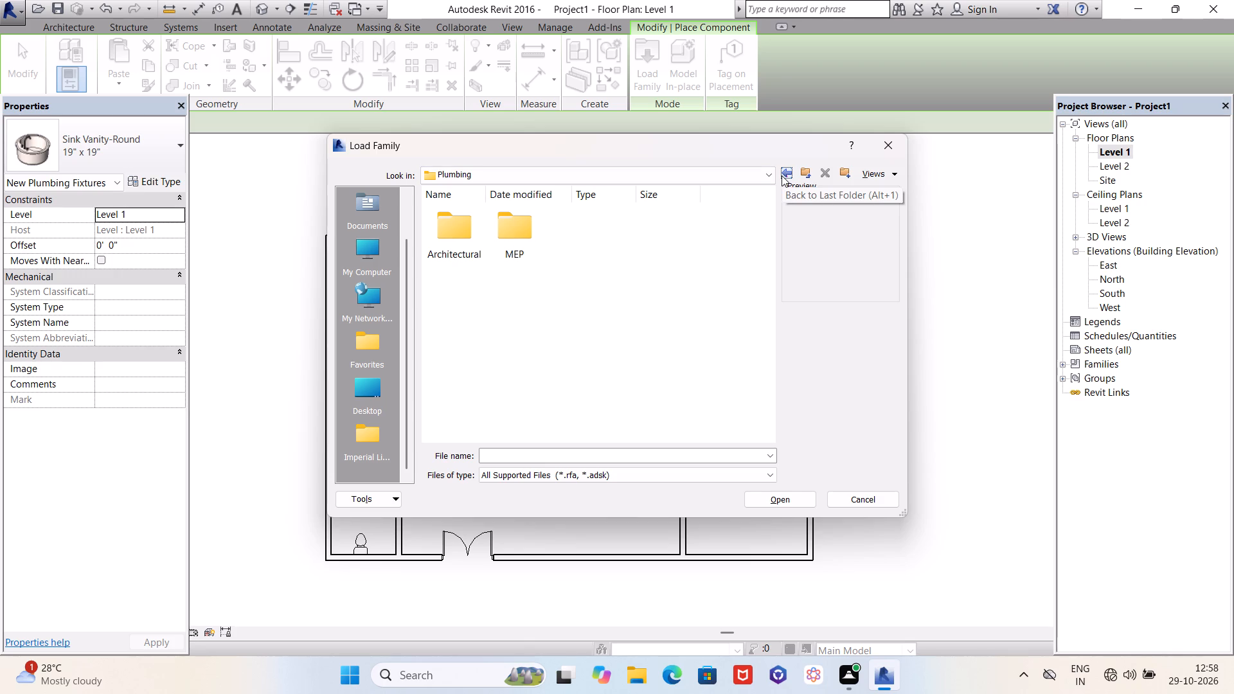
left_click(782, 175)
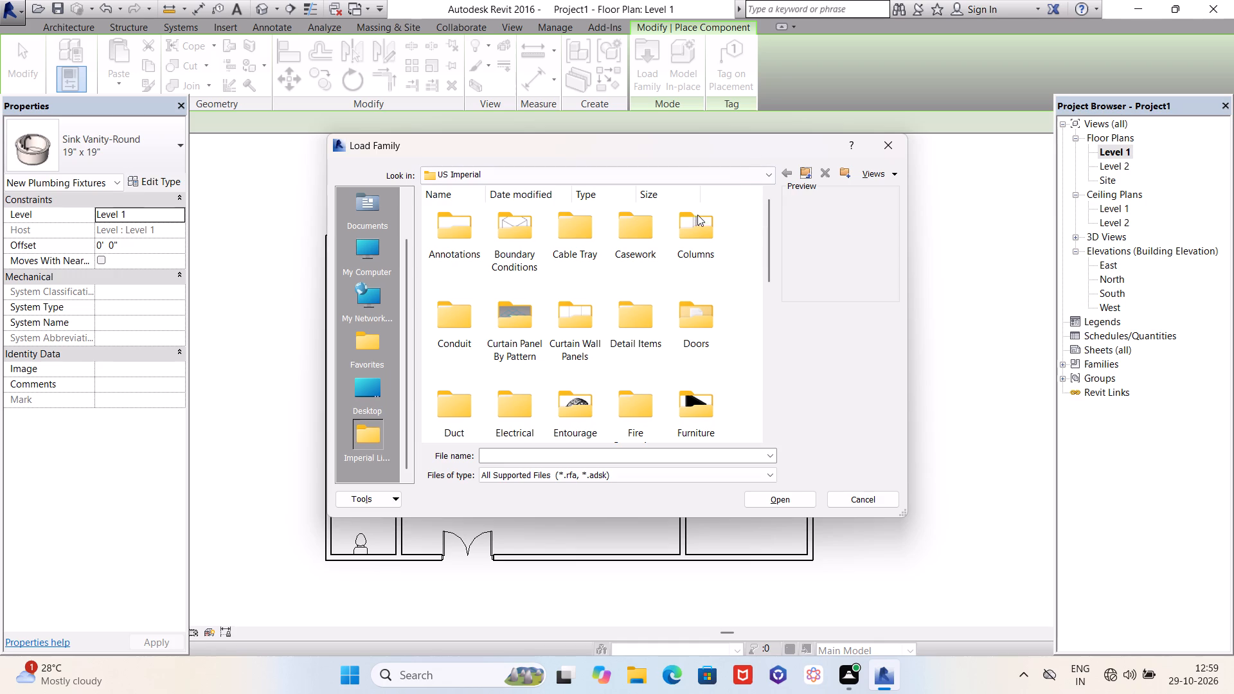
Load the Table-Dining Round w Chairs family from the US Imperial Furniture library's Tables folder.
scroll(672, 305, "down", 1)
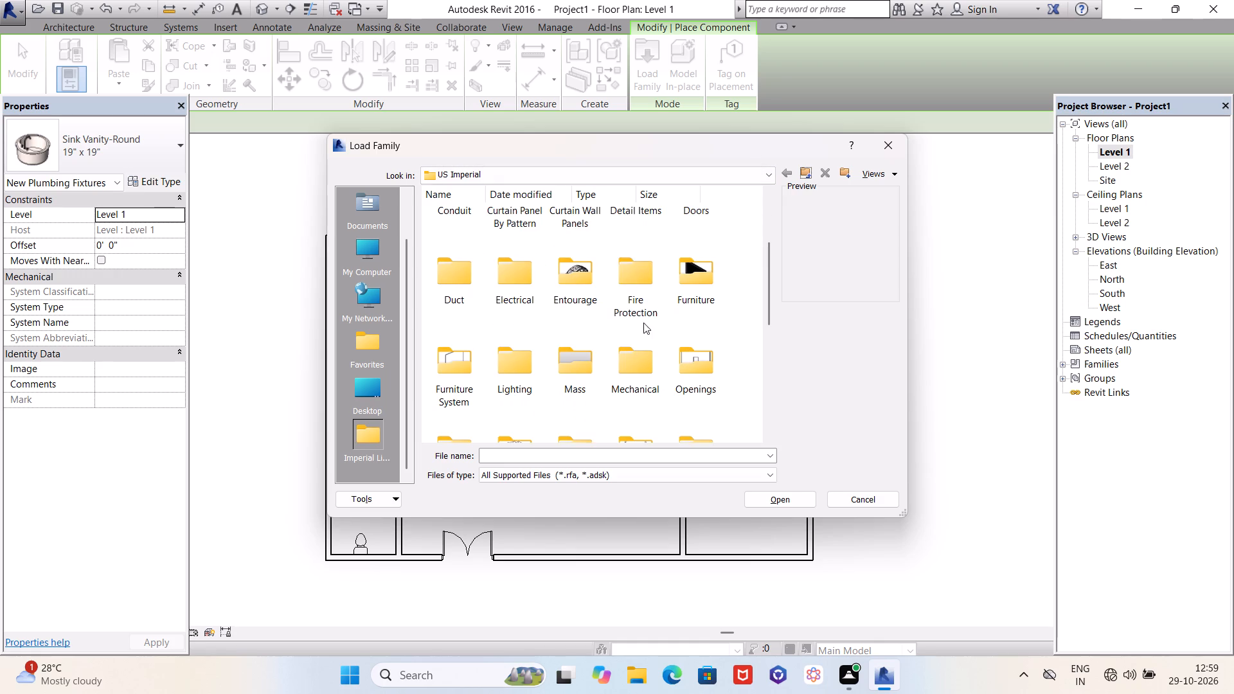
scroll(590, 339, "up", 2)
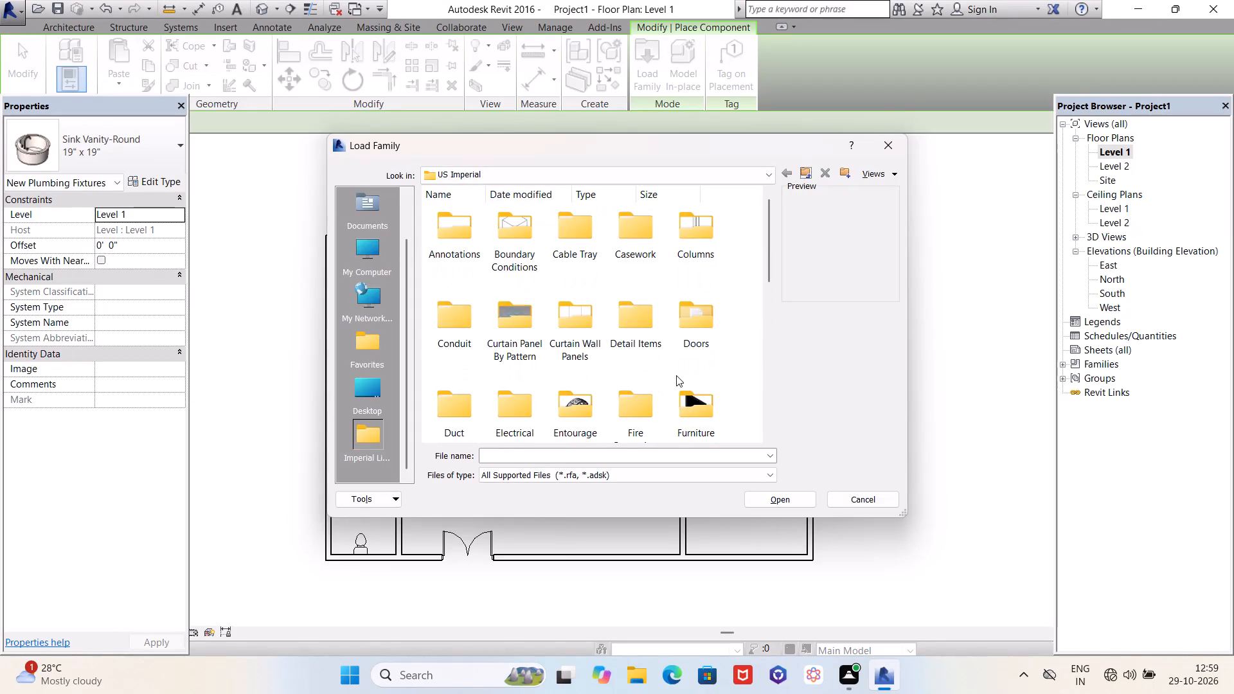
scroll(676, 375, "down", 1)
double_click(697, 292)
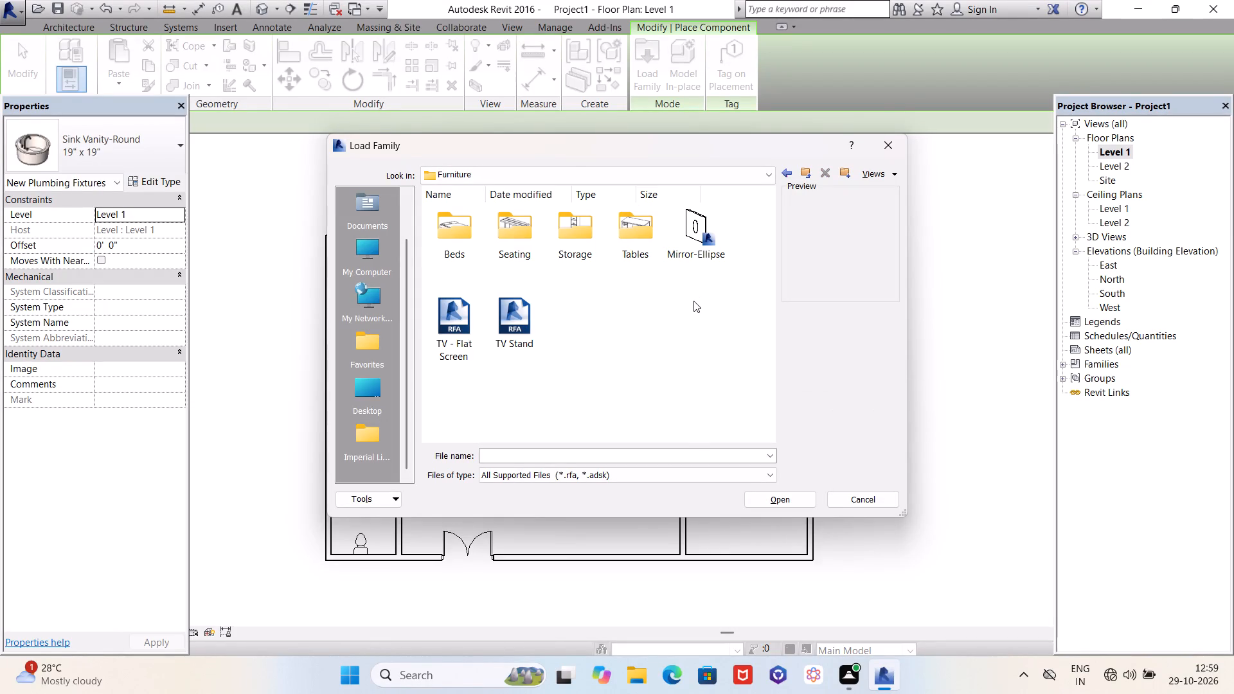
double_click(644, 236)
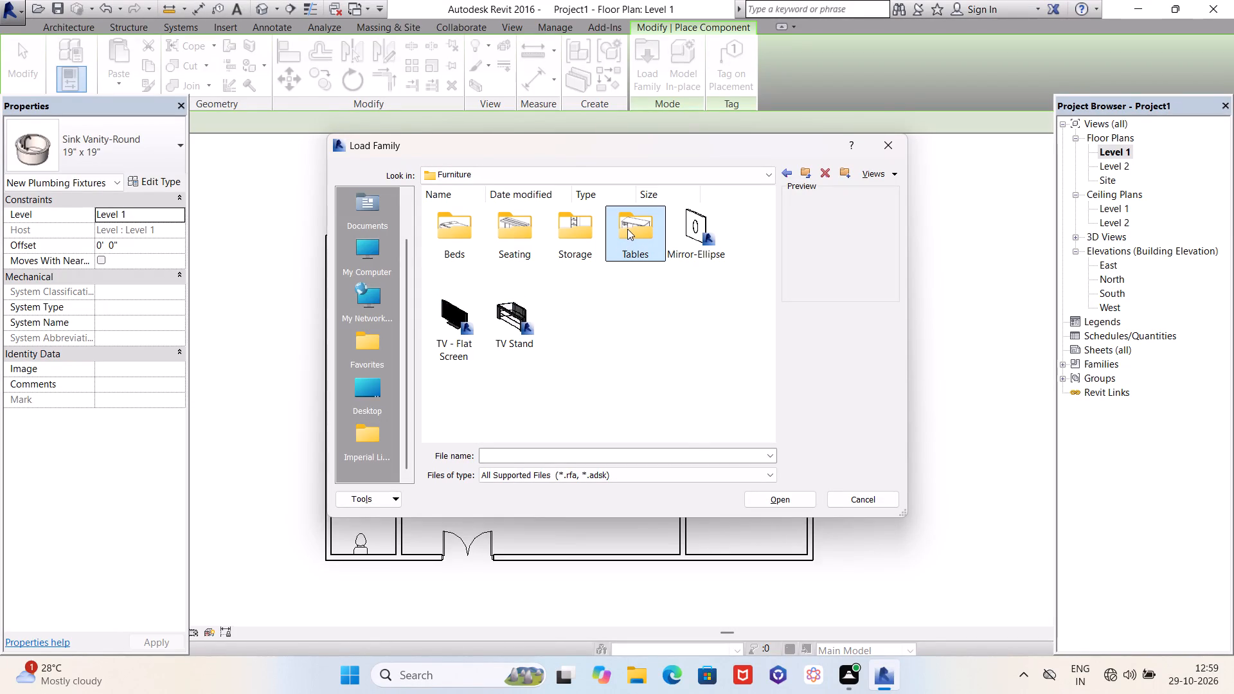
double_click(627, 229)
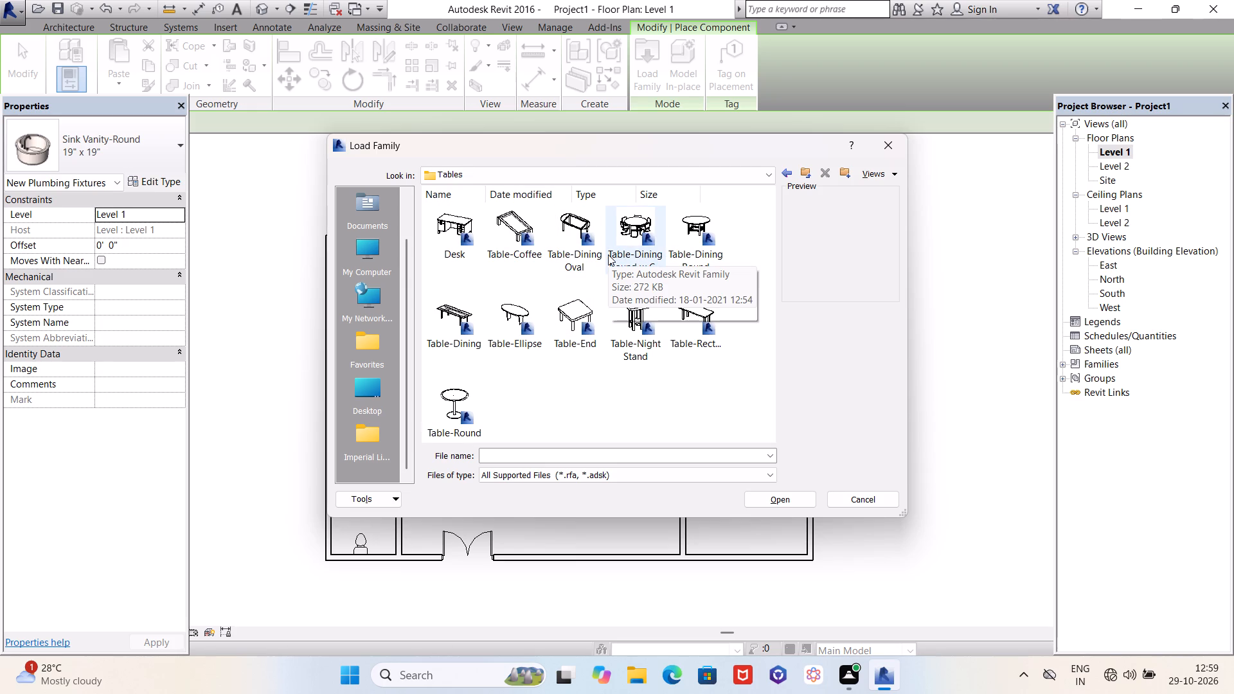
left_click(626, 224)
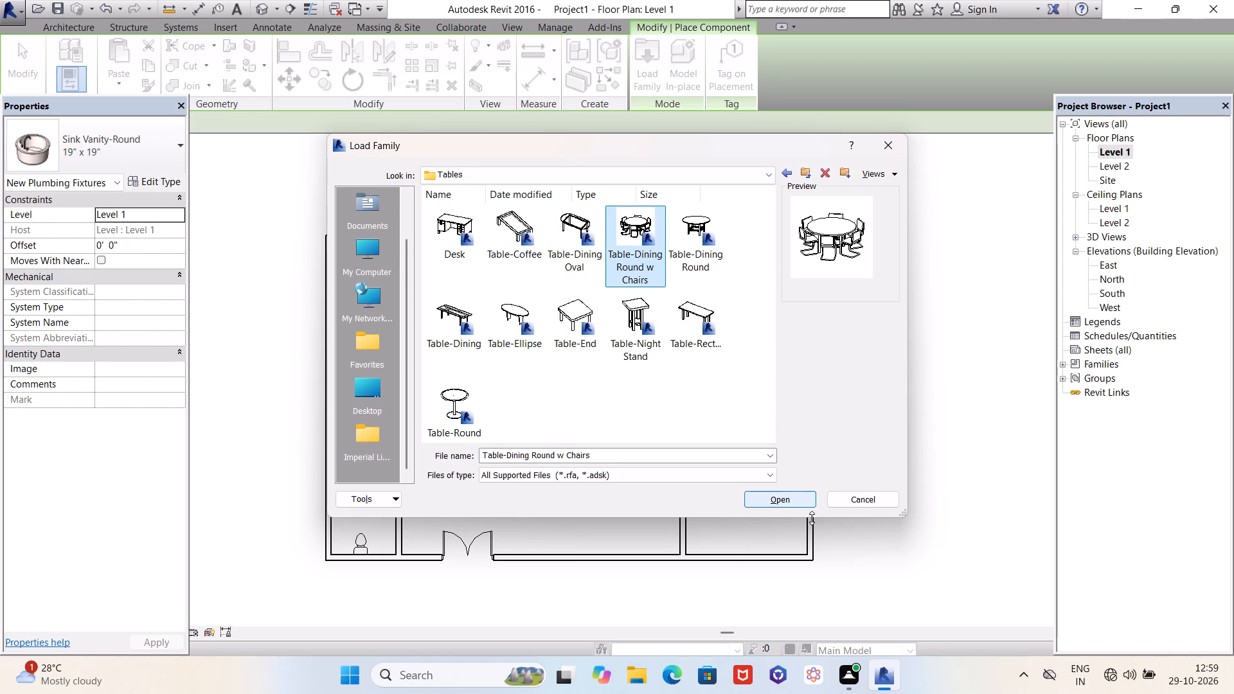
left_click(807, 502)
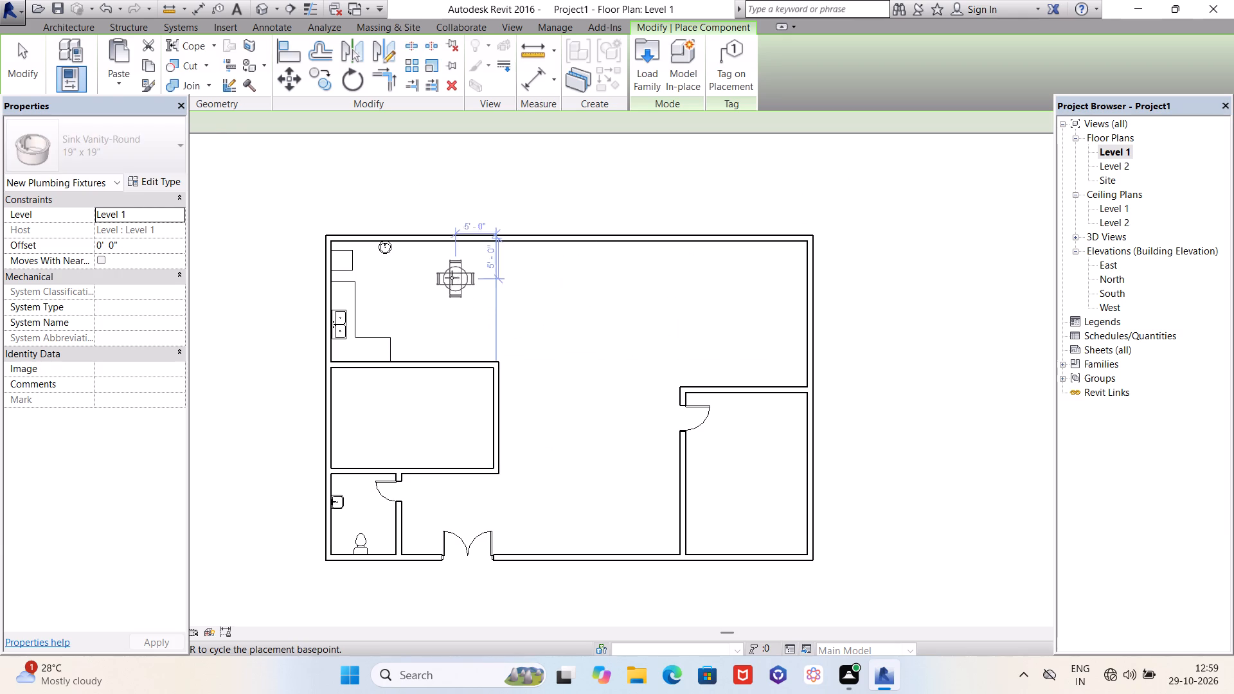
Place one 36" diameter round dining table east of the kitchen counter, about 5' 6" from the north wall and 5' 6" west of the middle room's east wall line.
scroll(461, 275, "up", 1)
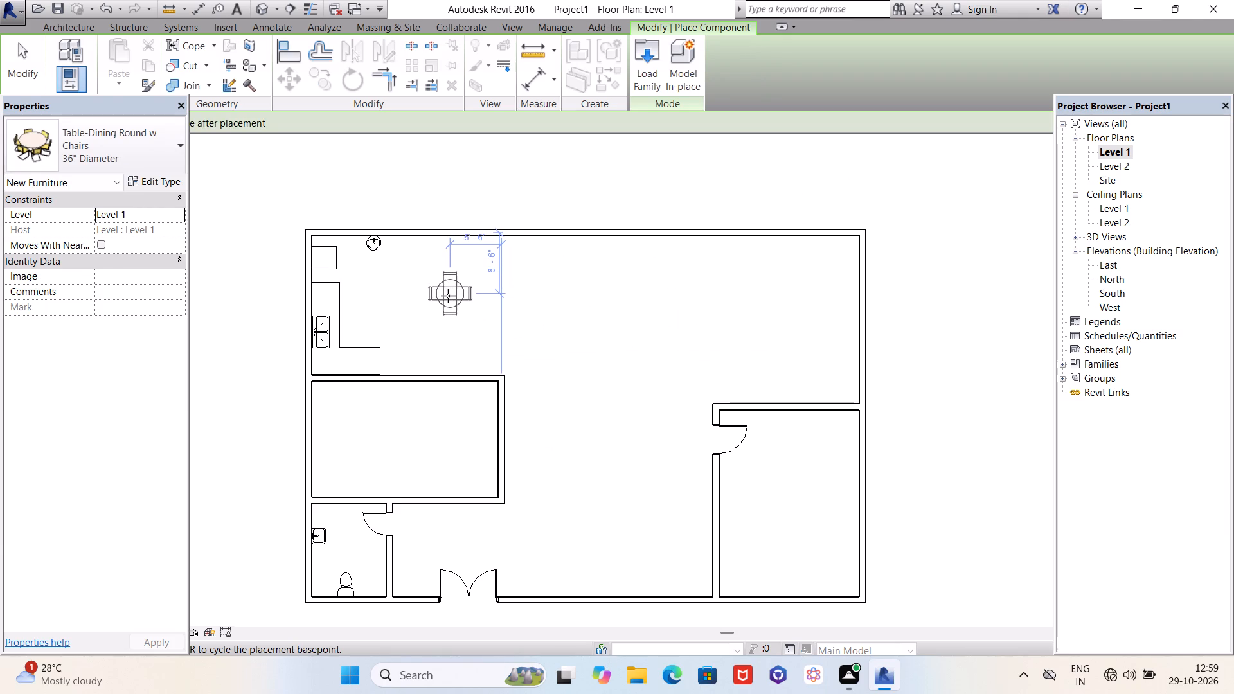
scroll(451, 289, "up", 4)
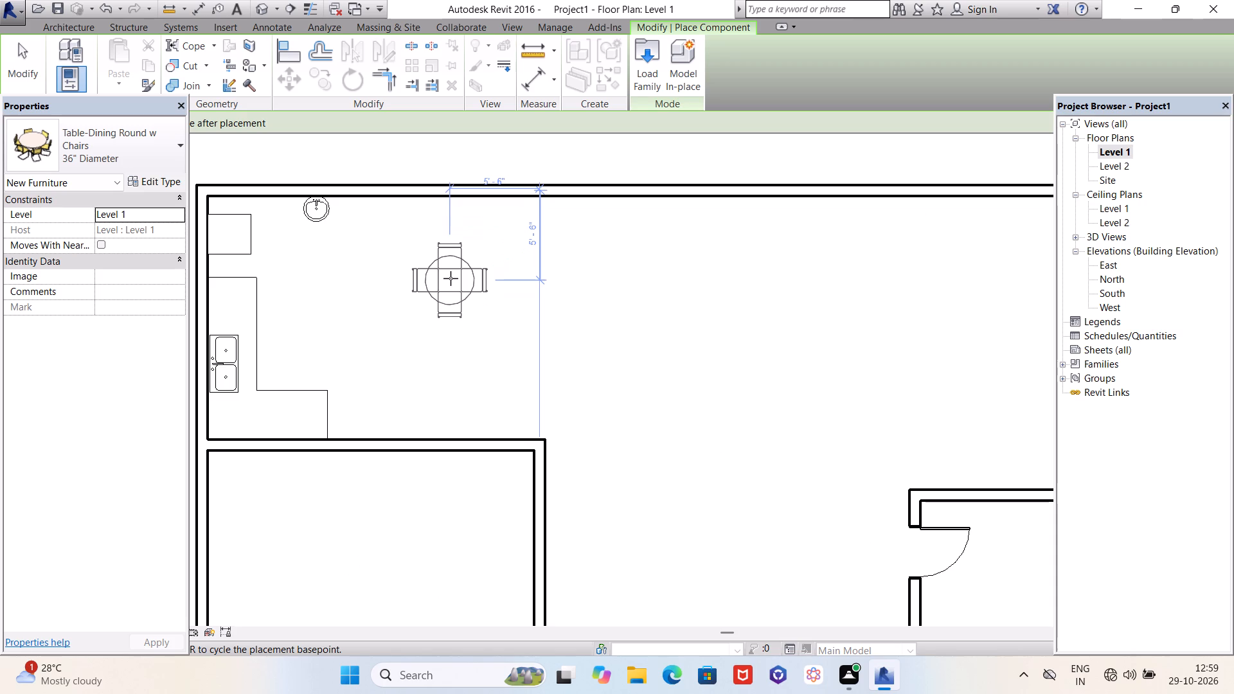
left_click(451, 278)
scroll(642, 270, "down", 8)
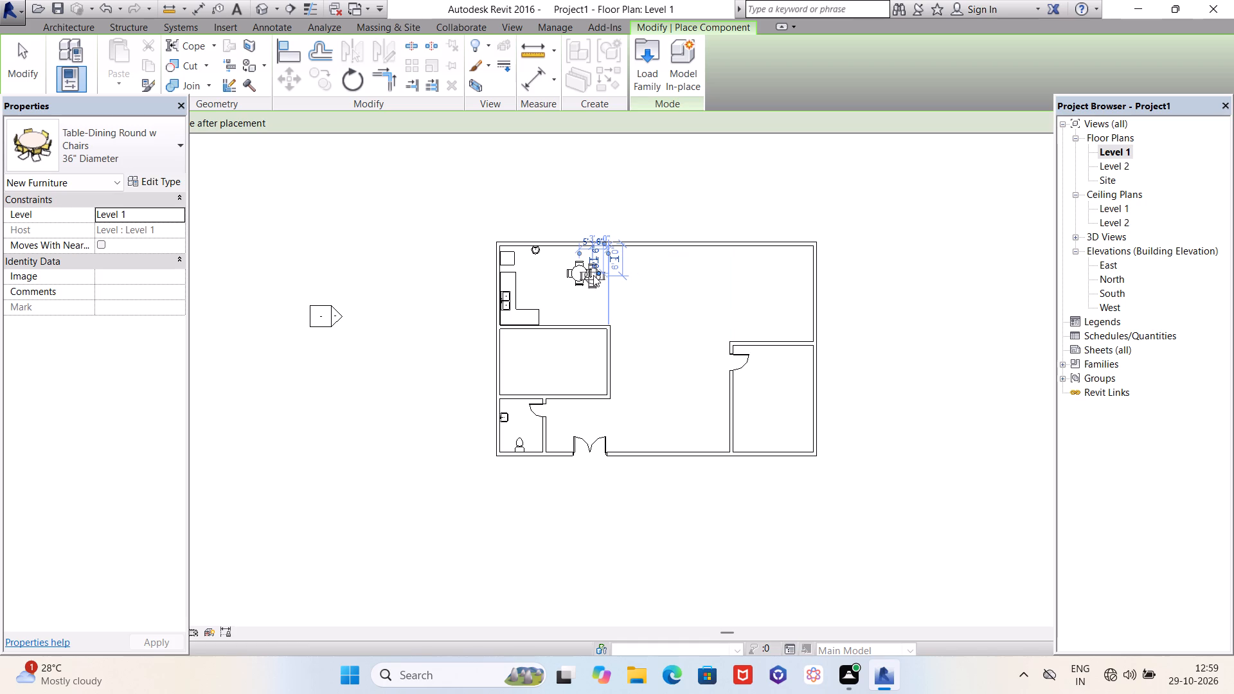
key("Escape")
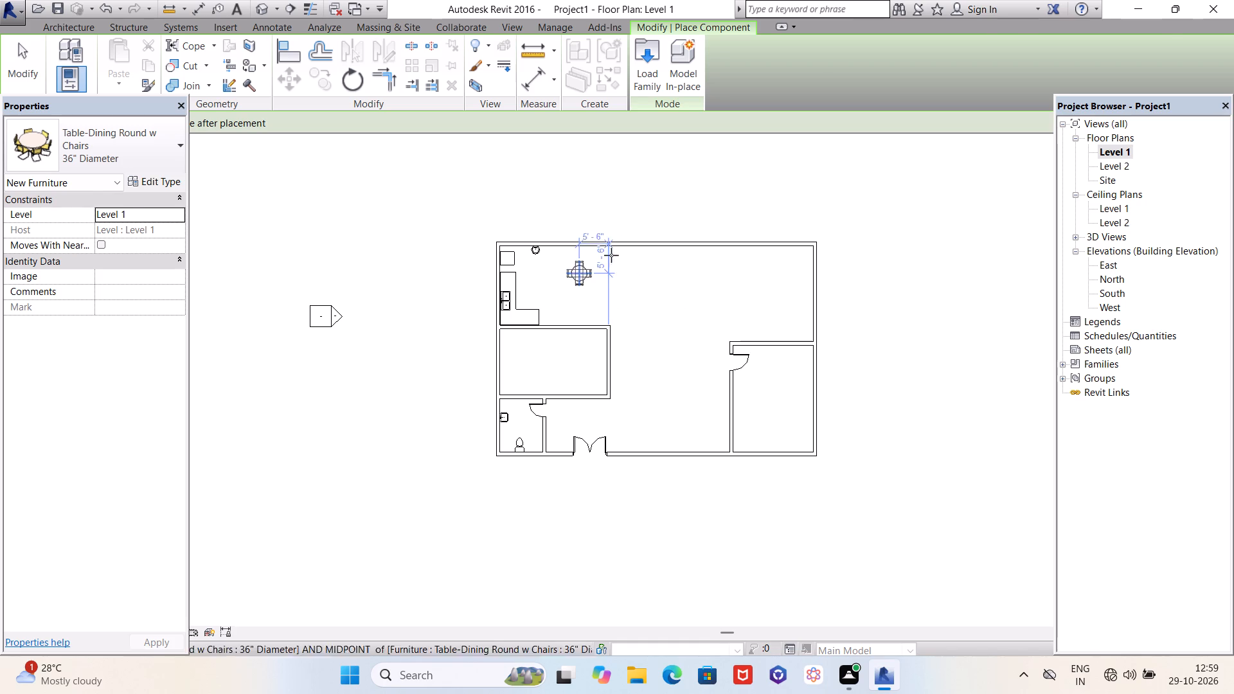
key("Escape")
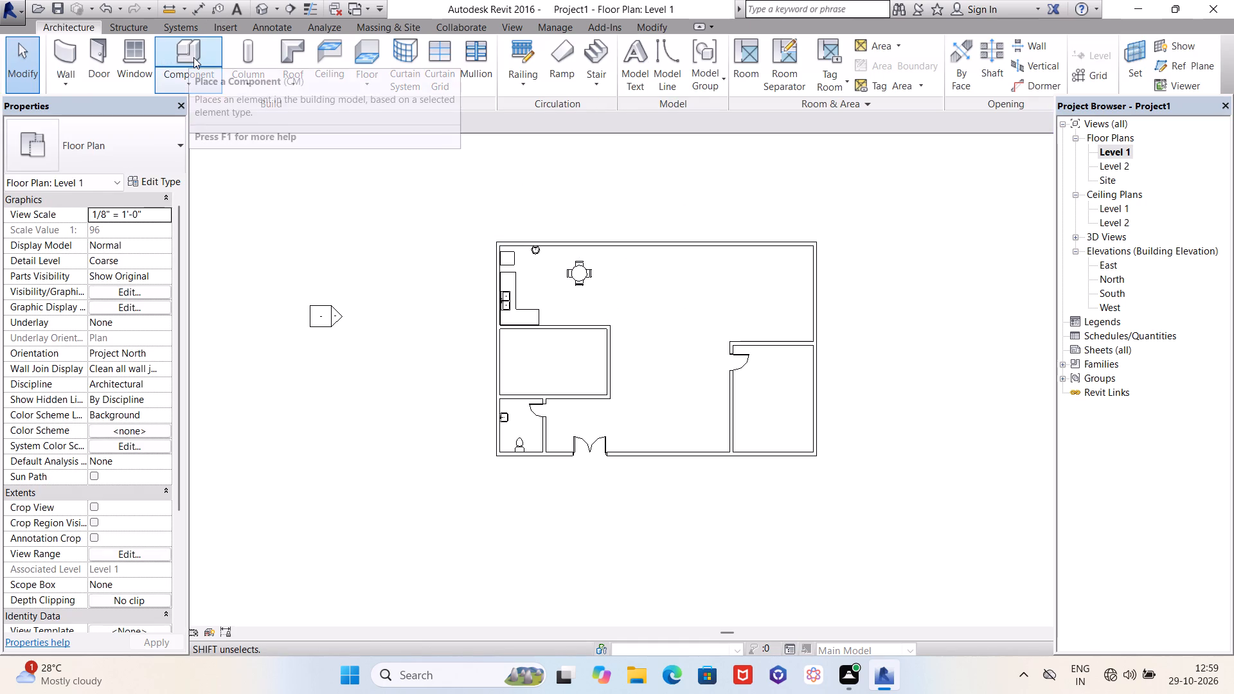
Load the Sofa-Corbu family as a component from the US Imperial Furniture library's Seating folder.
left_click(194, 58)
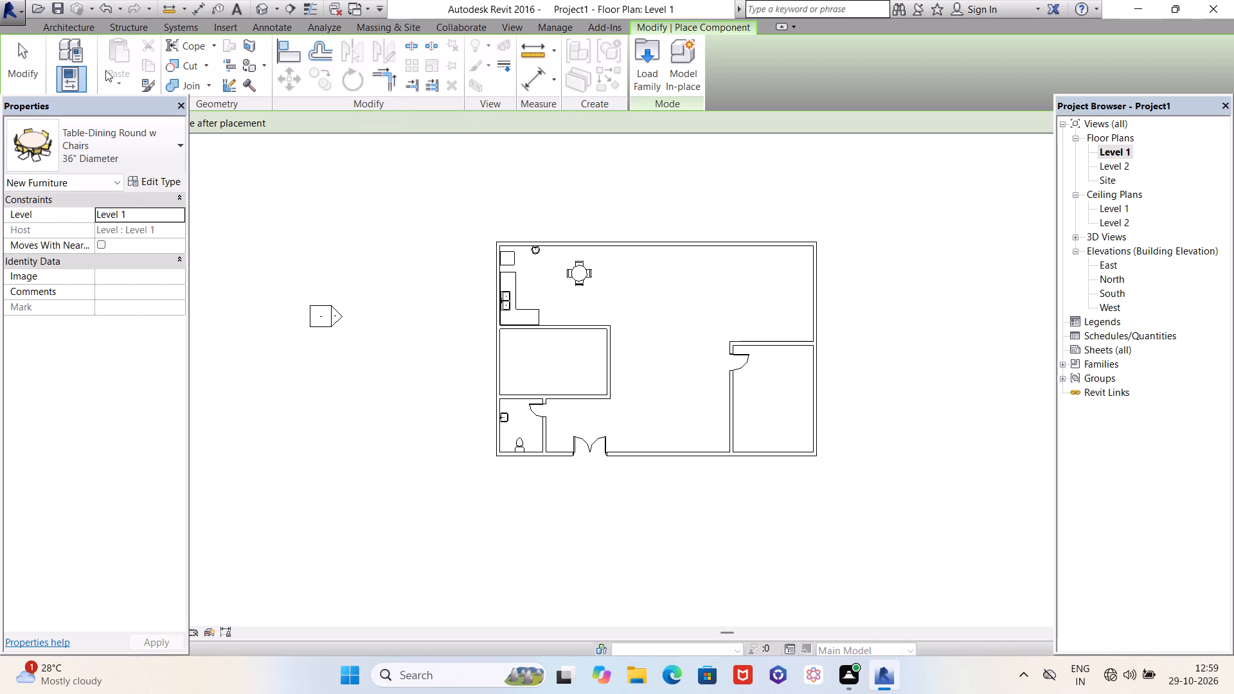
left_click(652, 57)
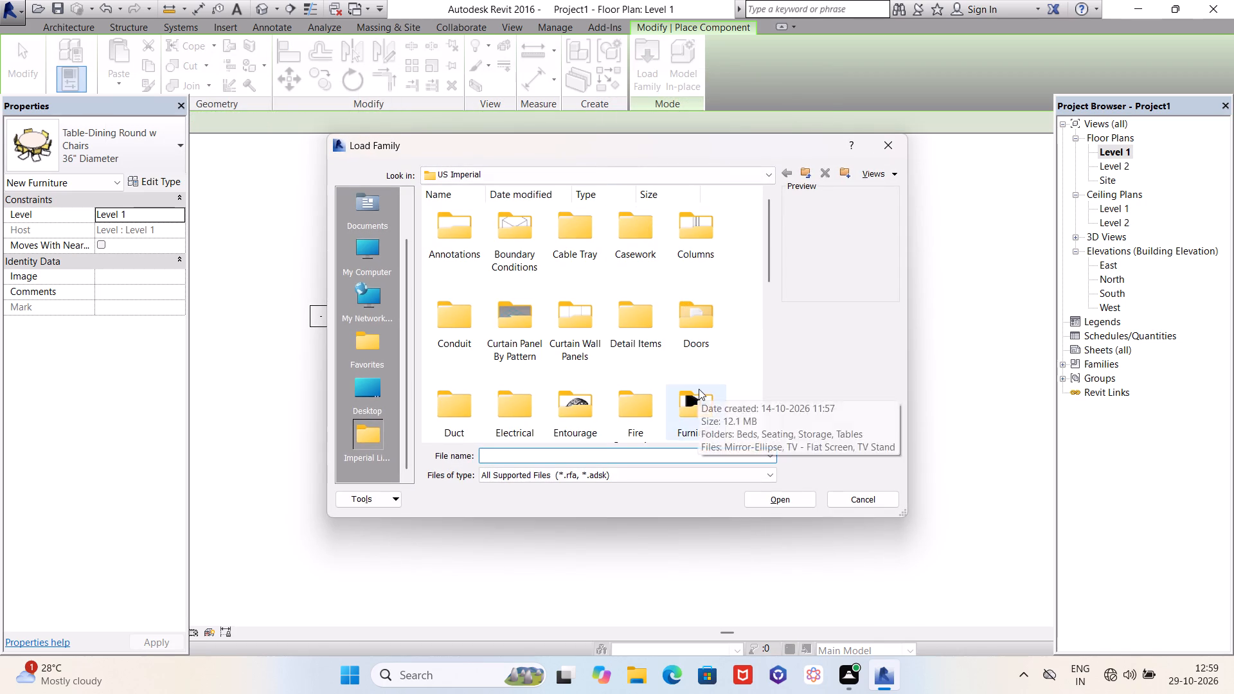
double_click(699, 389)
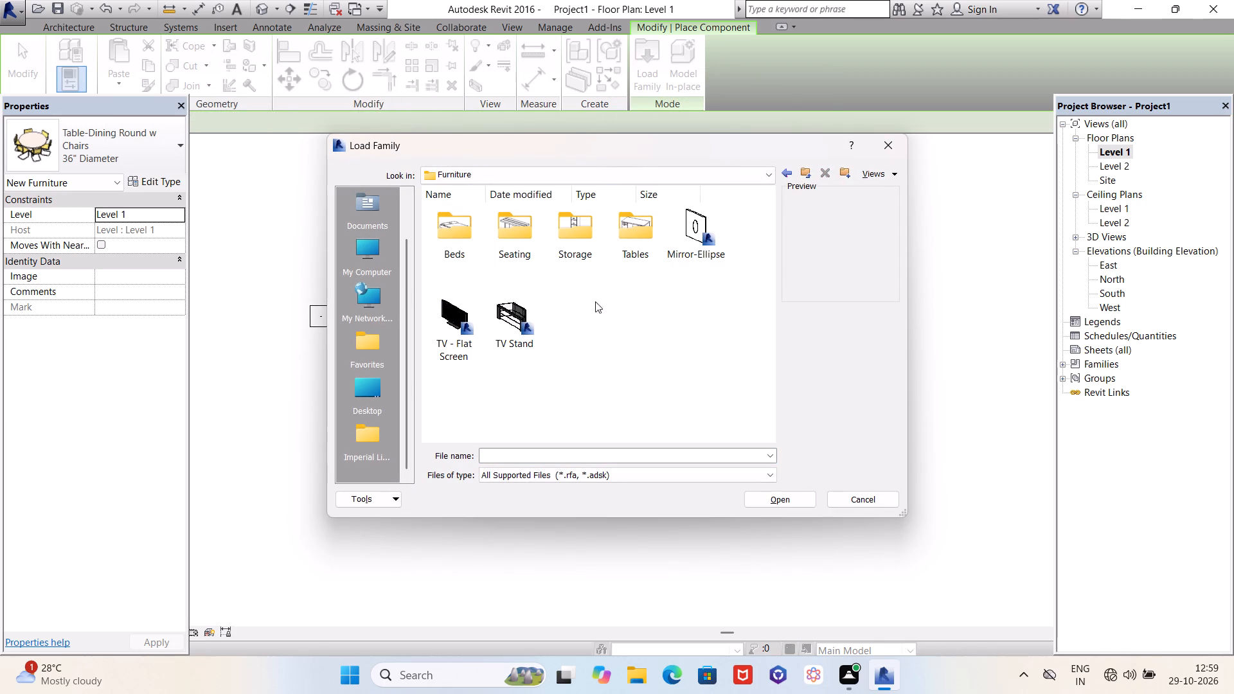
double_click(521, 237)
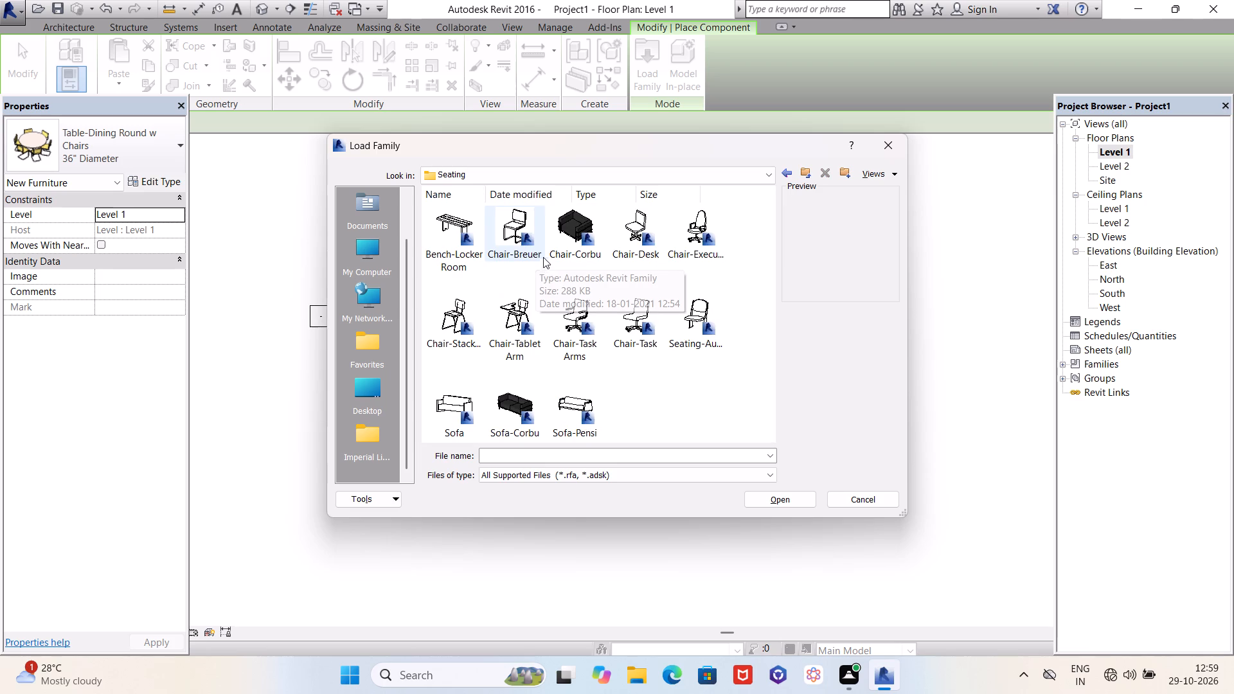
left_click(523, 404)
left_click(770, 499)
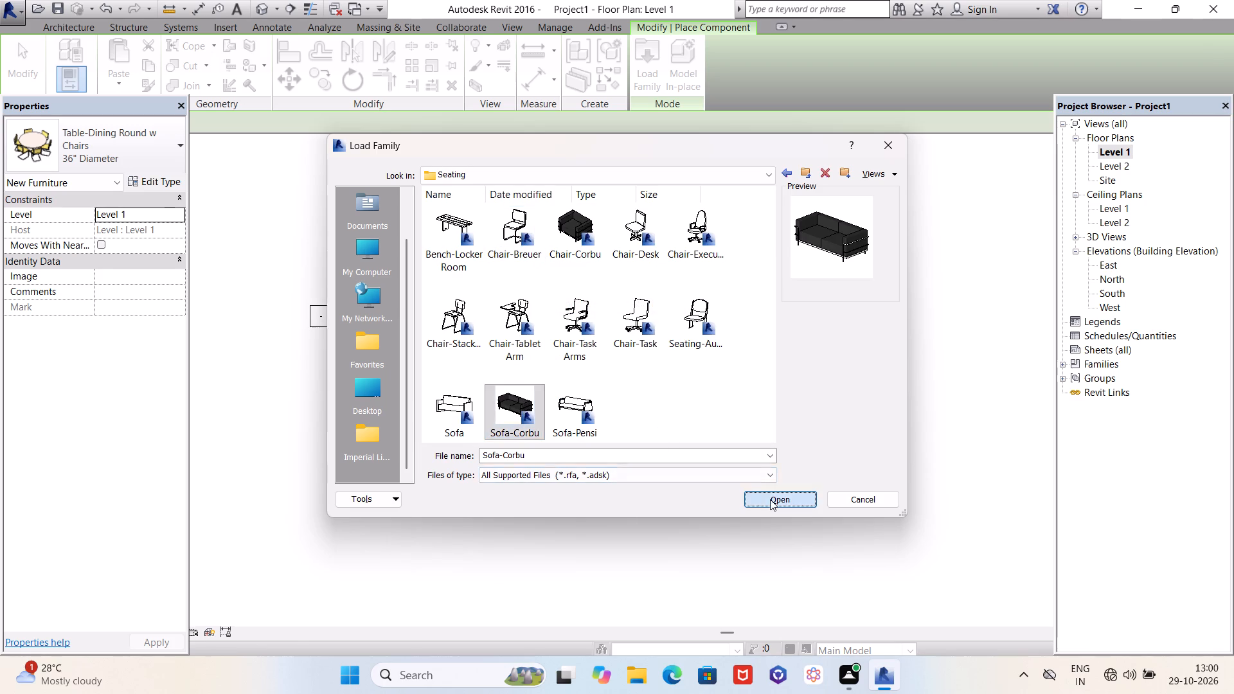
Place a Sofa-Corbu facing west with its back against the southeast room's west wall, about 4' 0" north of the south wall.
key("space")
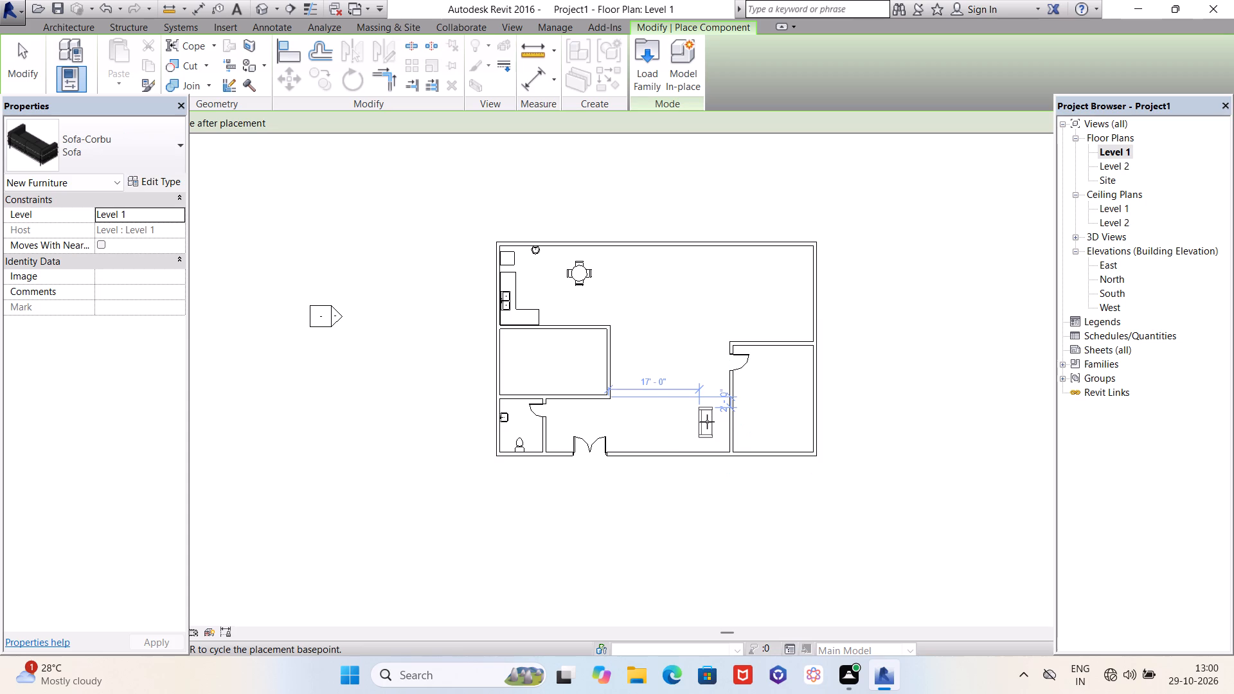
key("space")
key("space")
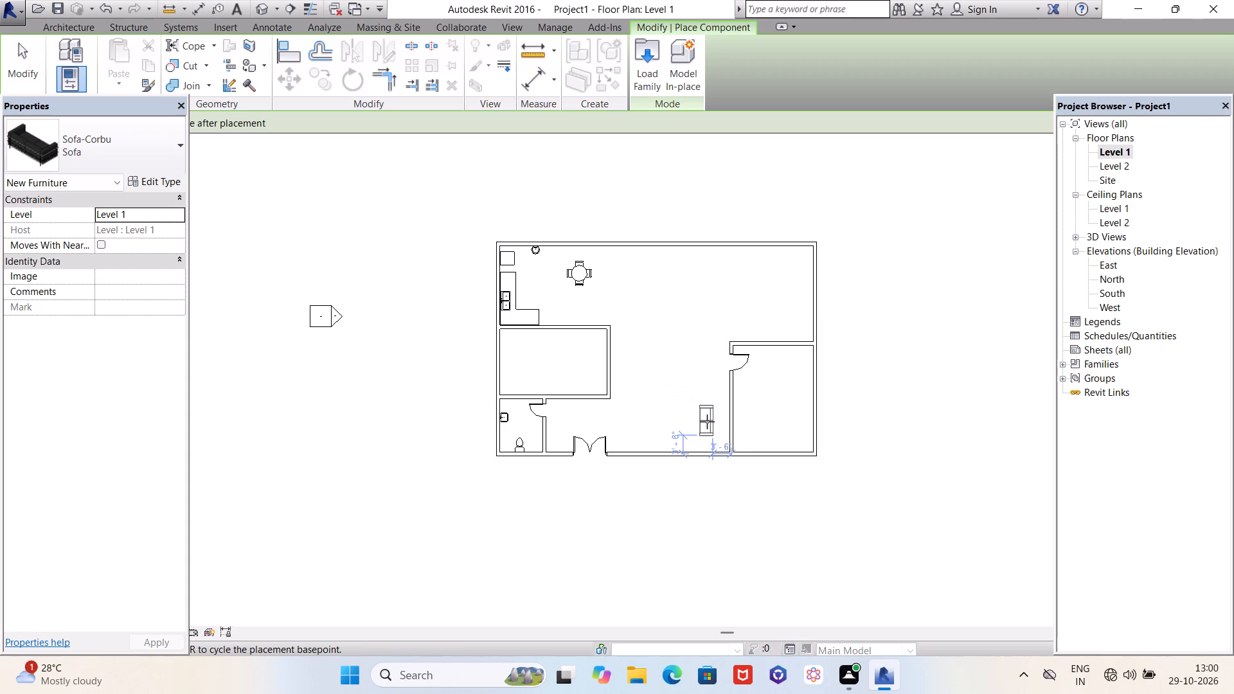
scroll(708, 422, "up", 4)
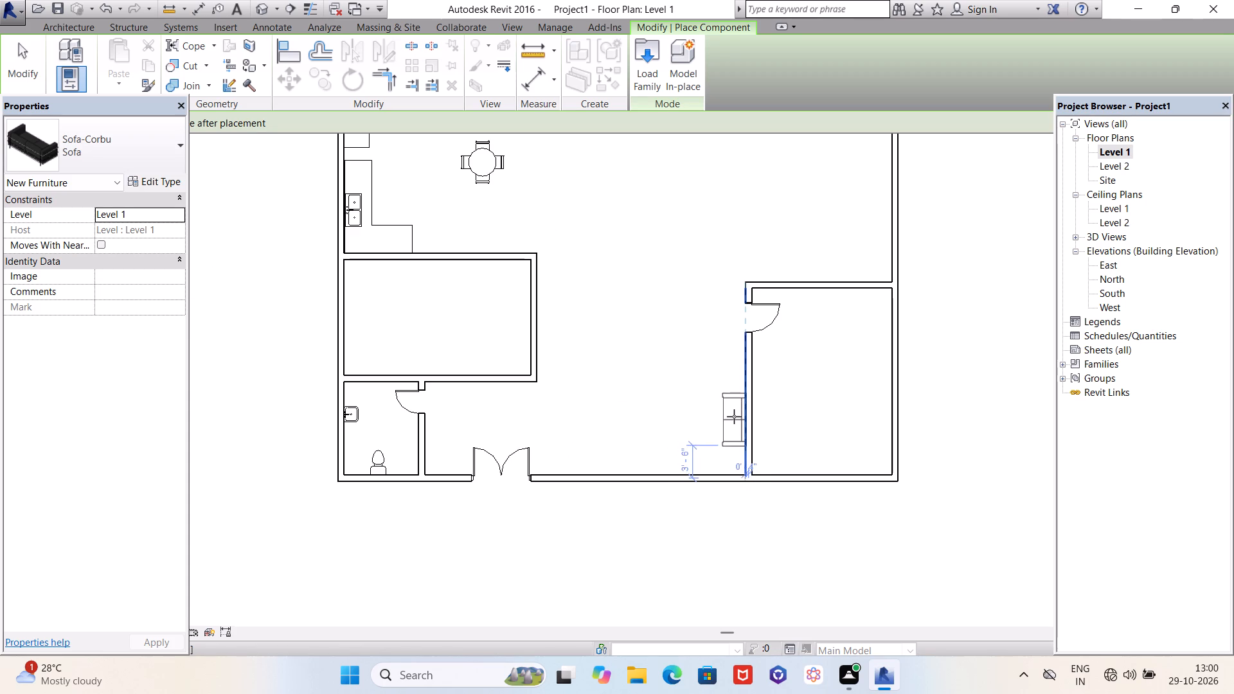
scroll(734, 416, "up", 2)
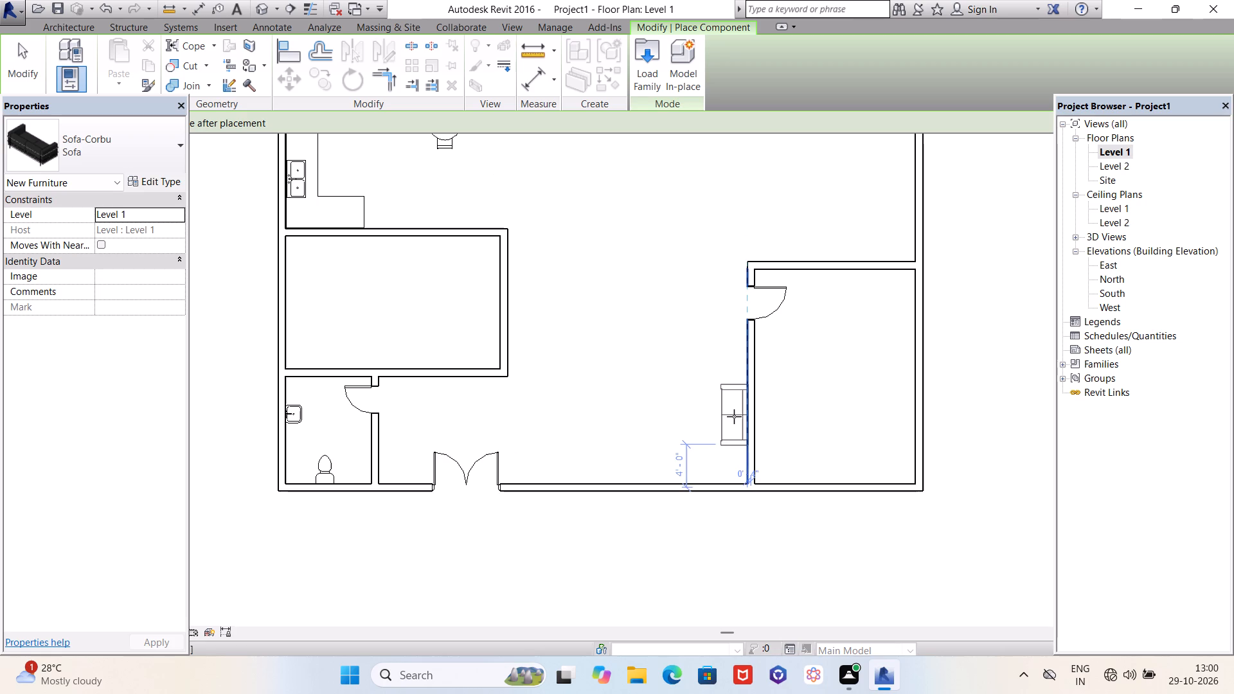
scroll(723, 411, "up", 3)
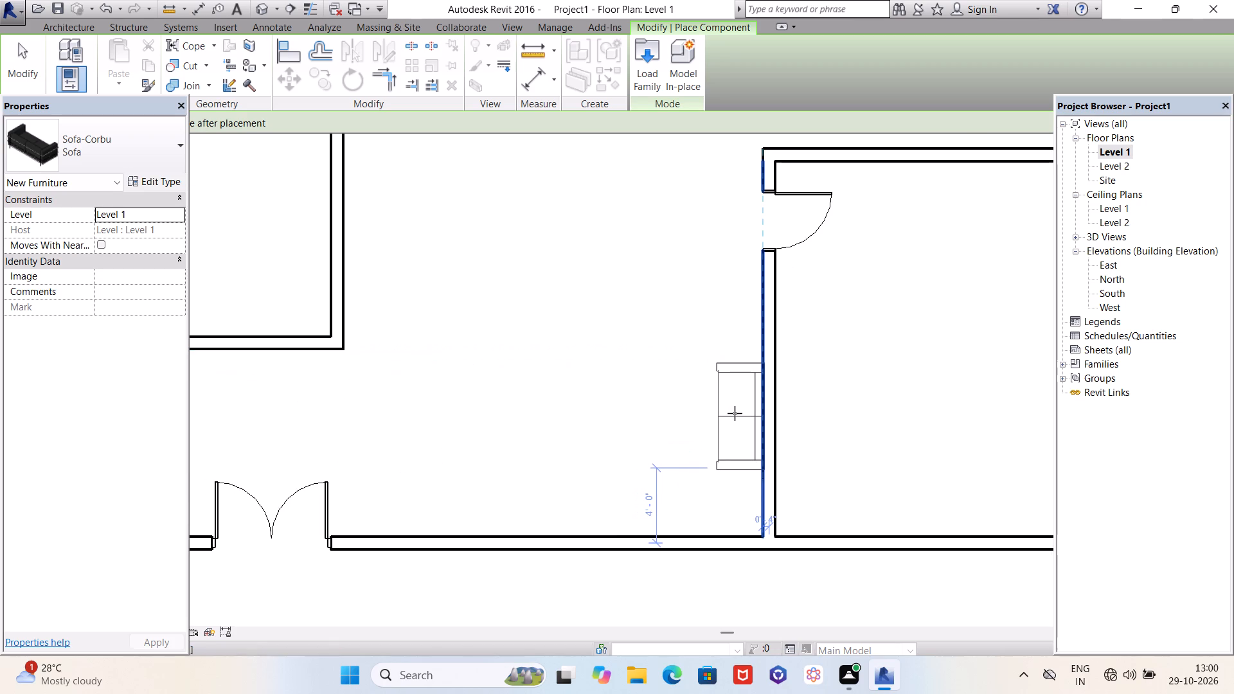
left_click(735, 413)
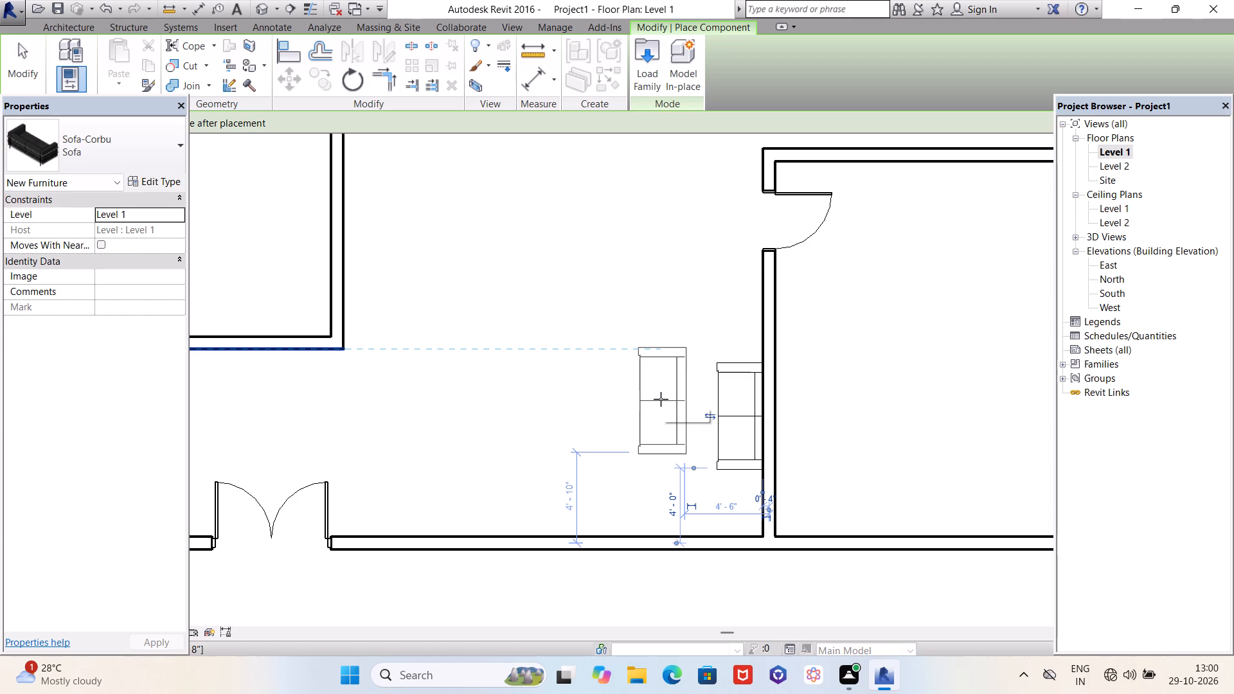
Place a second Sofa-Corbu facing north along the south wall, about 14' 0" east of the middle room's east wall.
key("space")
key("space")
key("space")
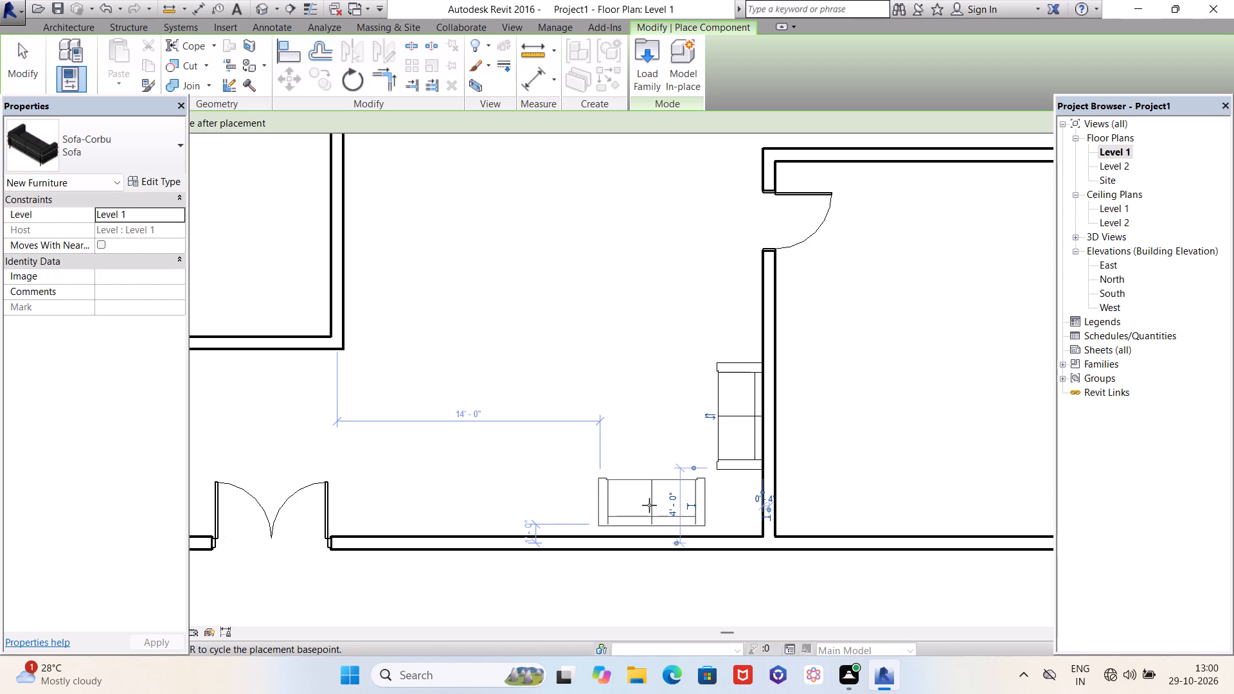
left_click(649, 505)
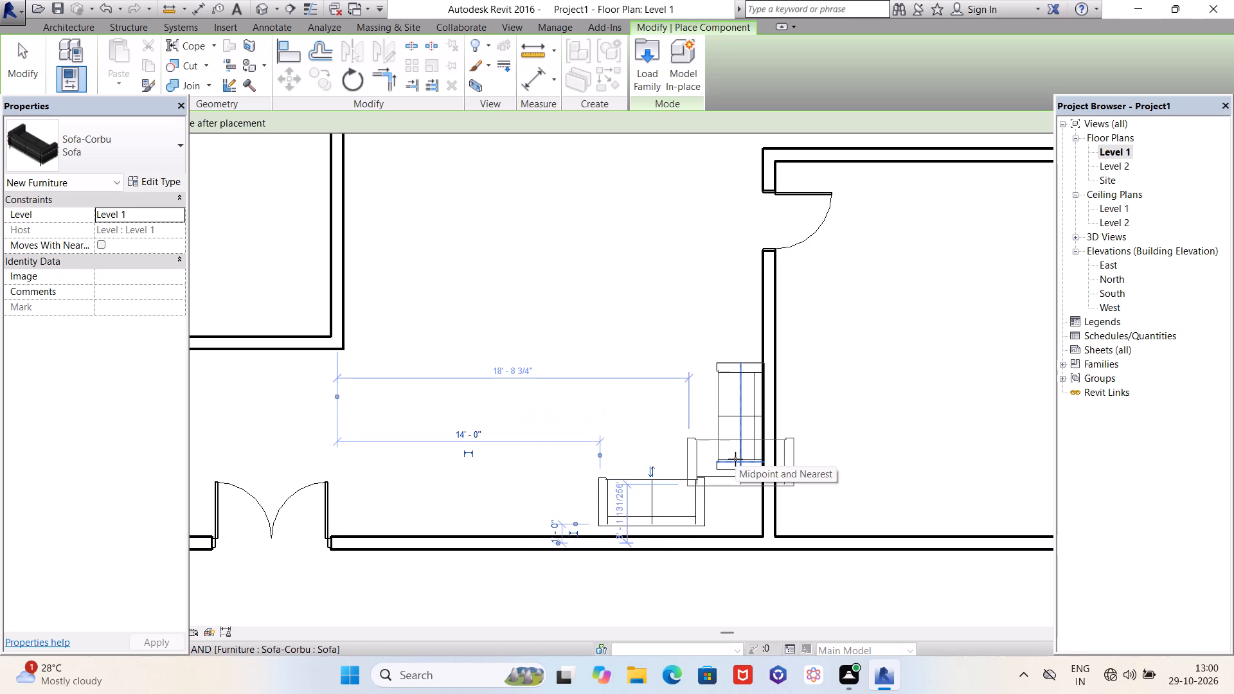
key("Escape")
key("Escape")
Nudge the west-facing sofa slightly west, away from the southeast room's wall.
left_click(741, 418)
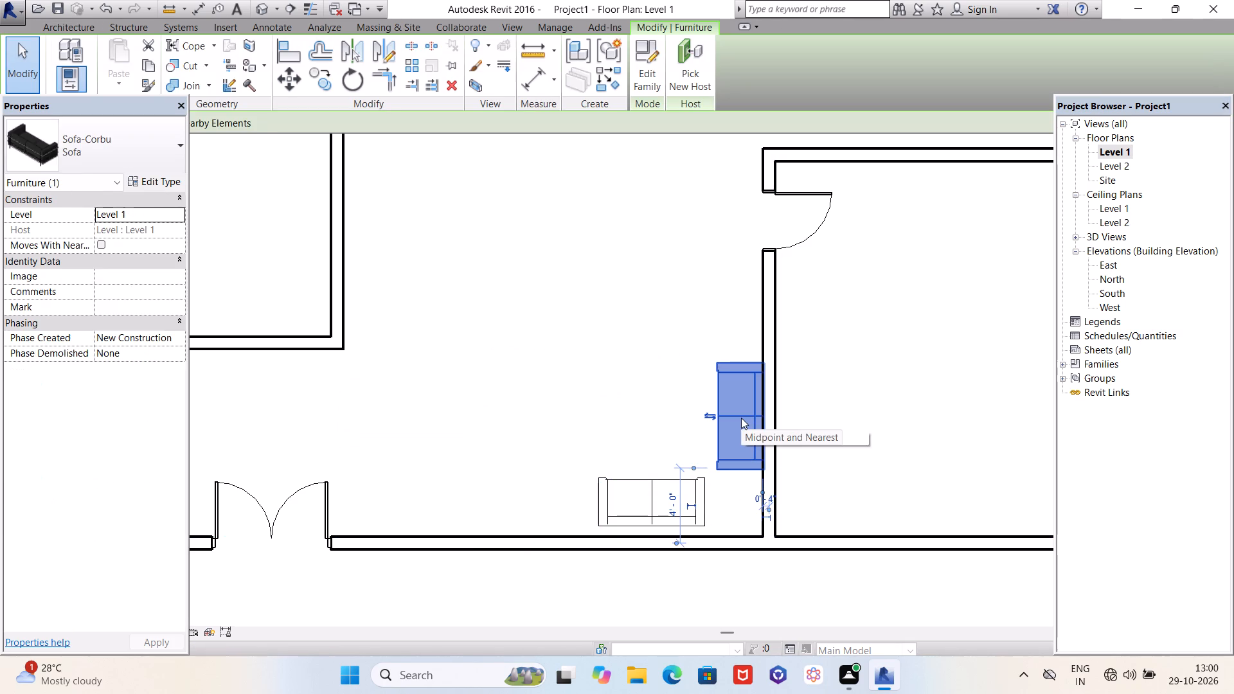
key("Left")
key("Left")
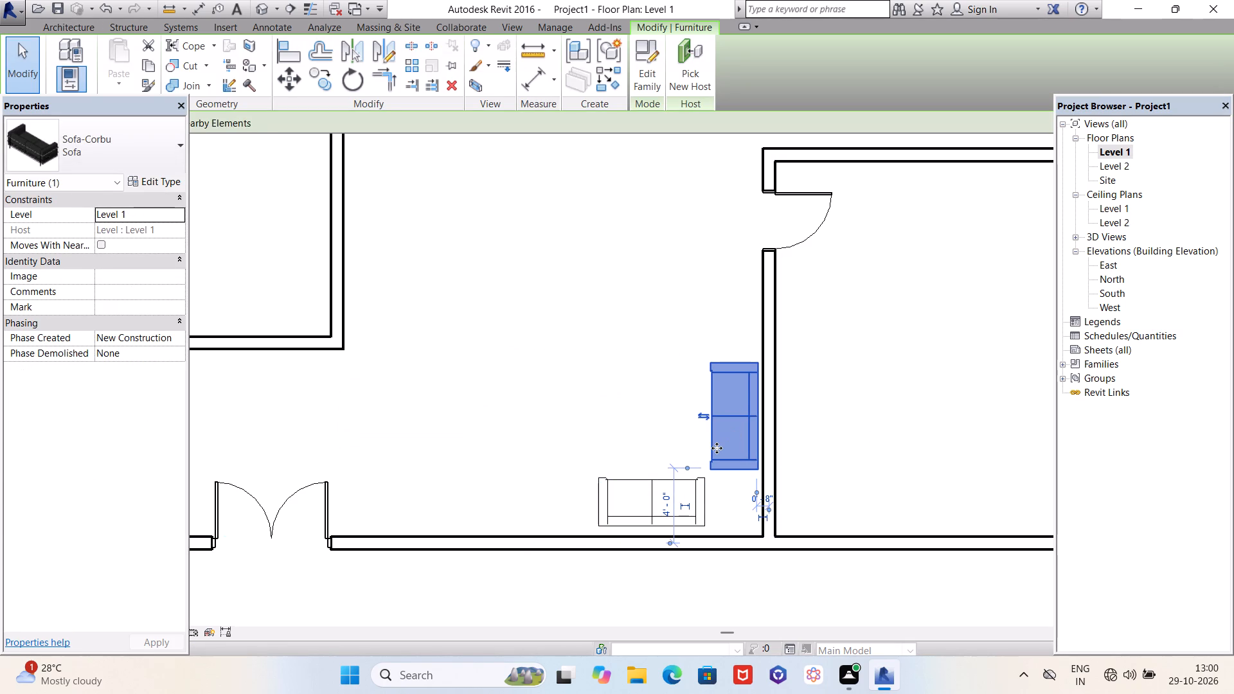
key("Escape")
Load the Chair-Corbu family as a component from the US Imperial Furniture library's Seating folder.
scroll(708, 468, "down", 2)
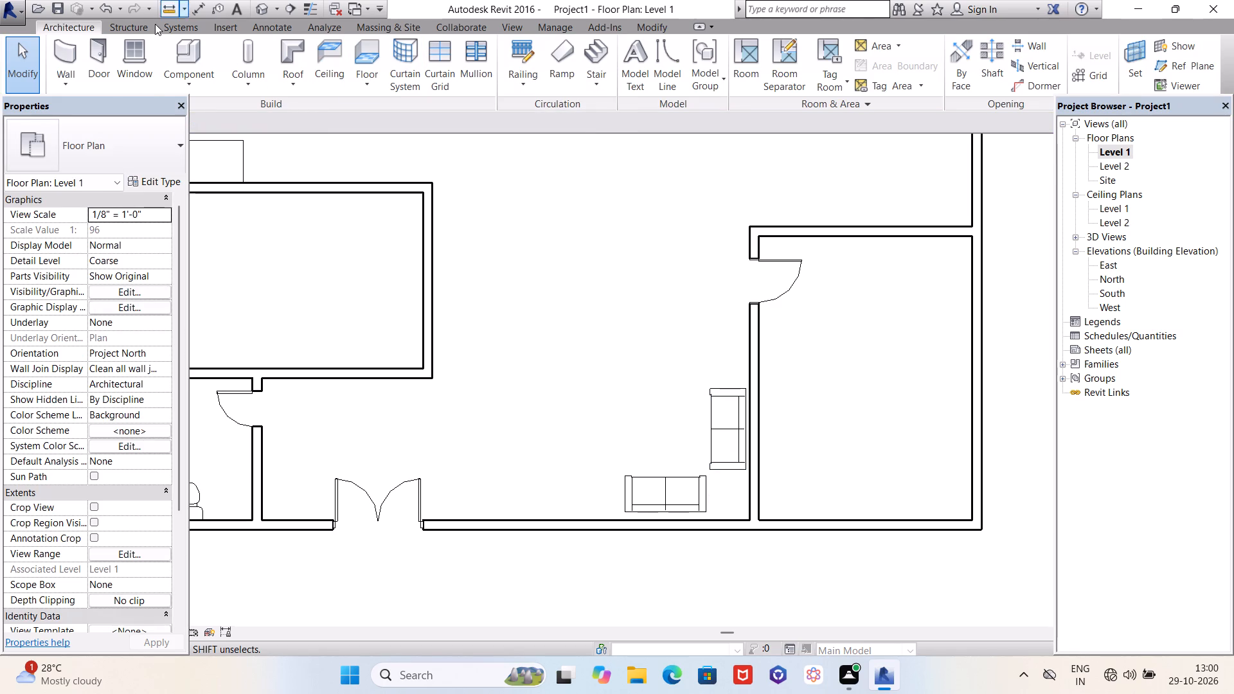
left_click(185, 42)
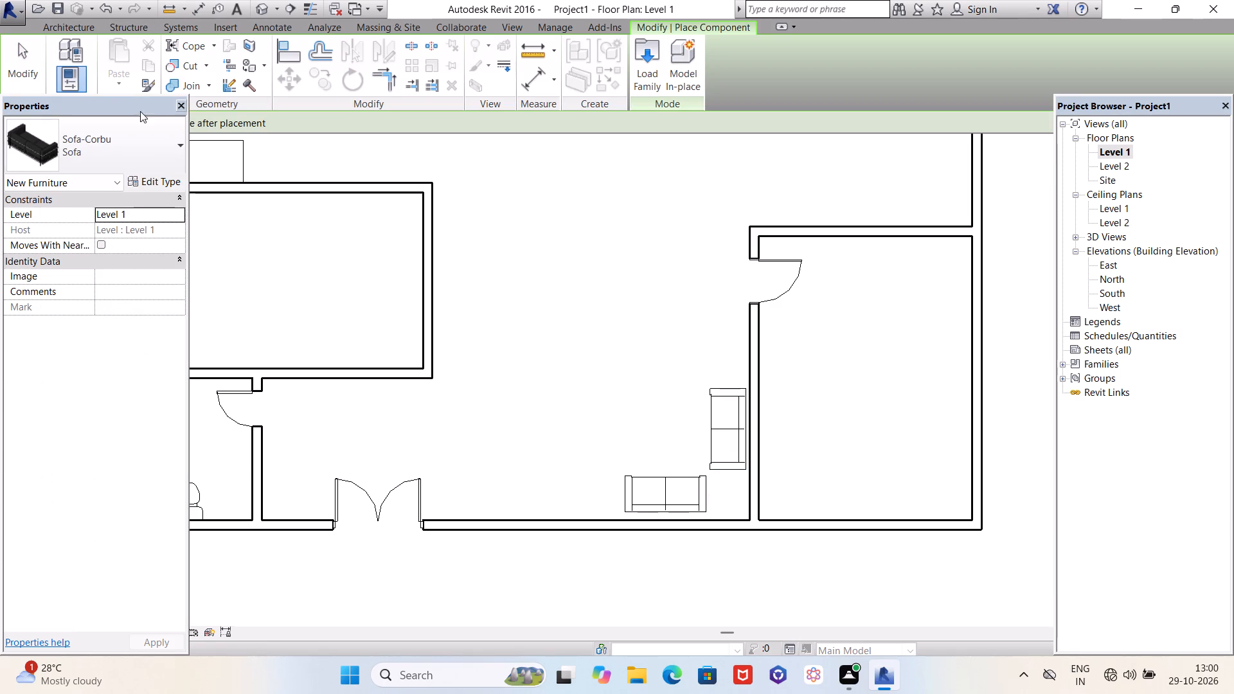
left_click(647, 65)
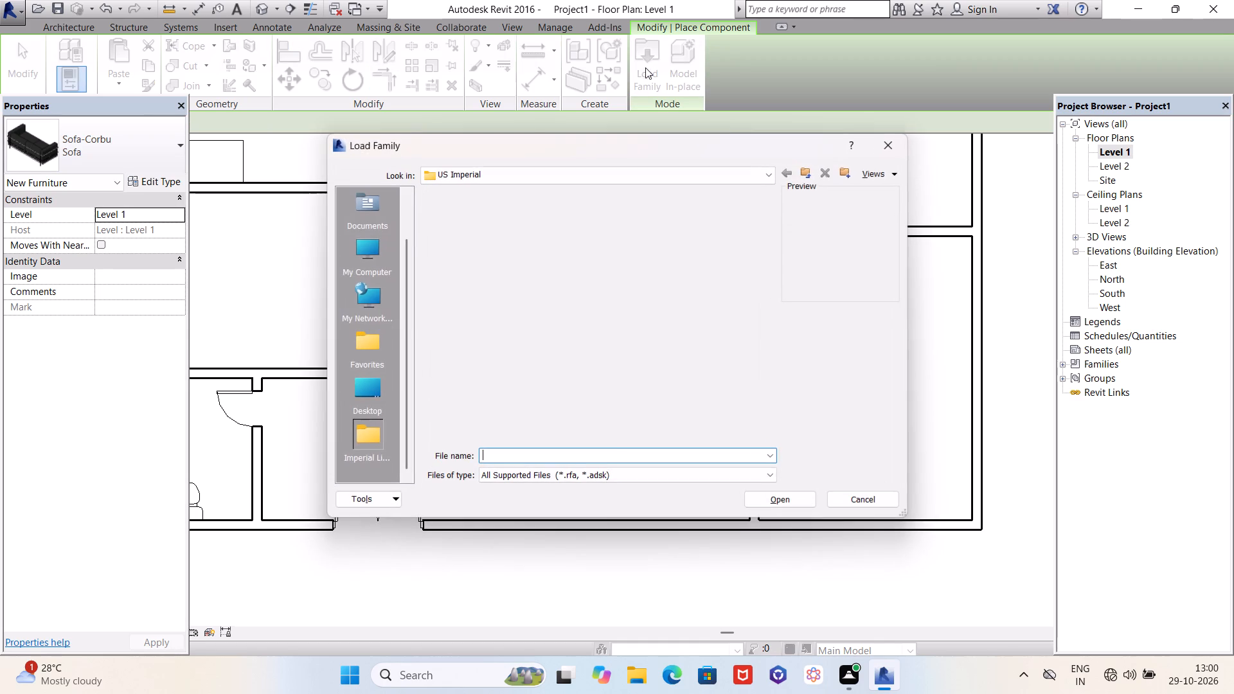
double_click(695, 413)
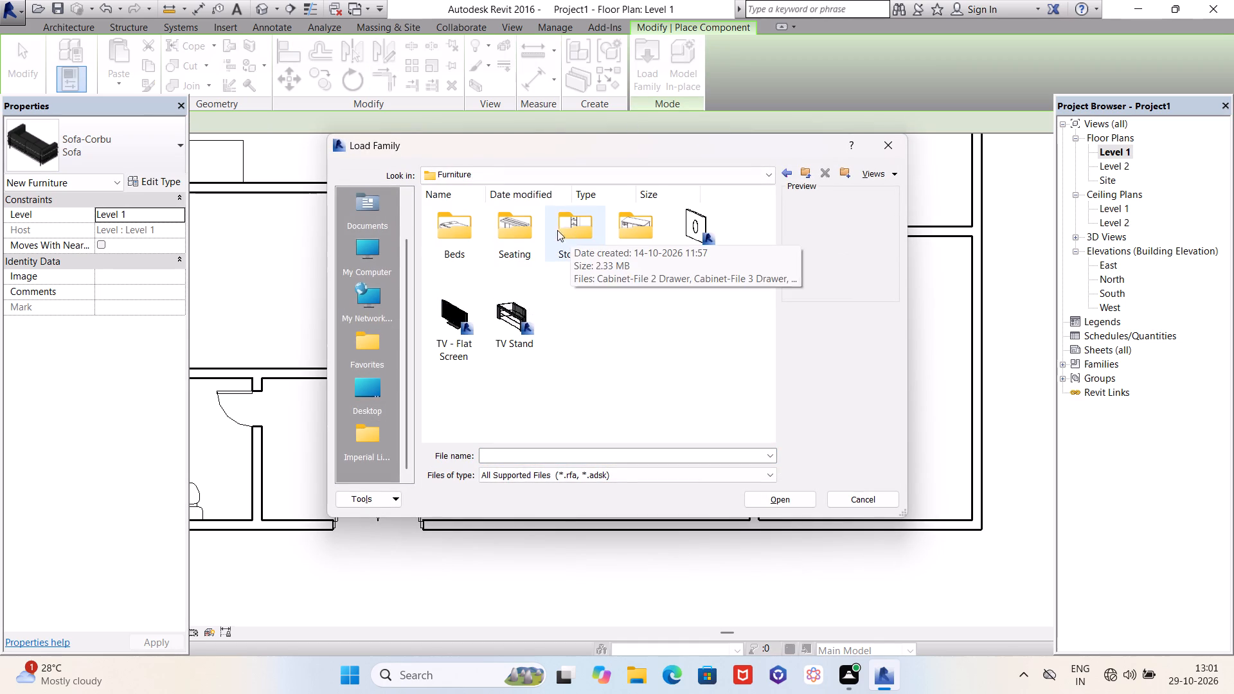
double_click(509, 226)
left_click(582, 227)
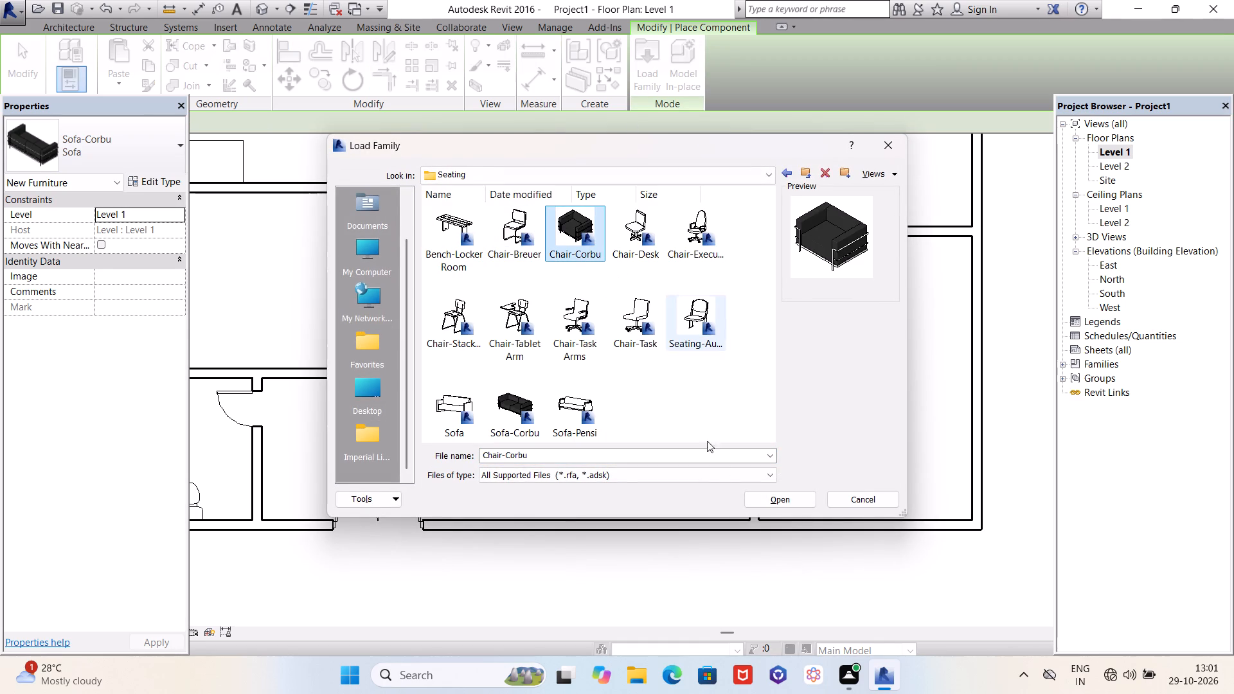
left_click(762, 499)
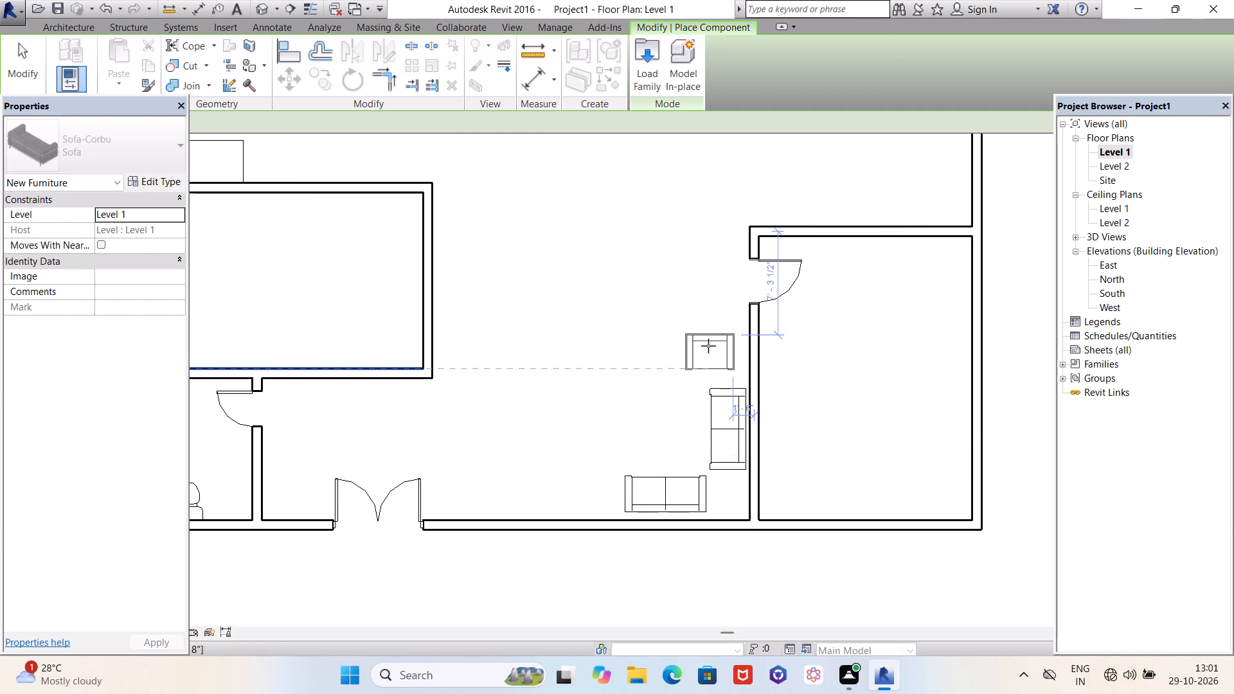
Place one south-facing Chair-Corbu opposite the south-wall sofa, about 4' 7 1/2" west of the southeast room and 7' 11 1/2" south of its north wall line.
key("space")
key("space")
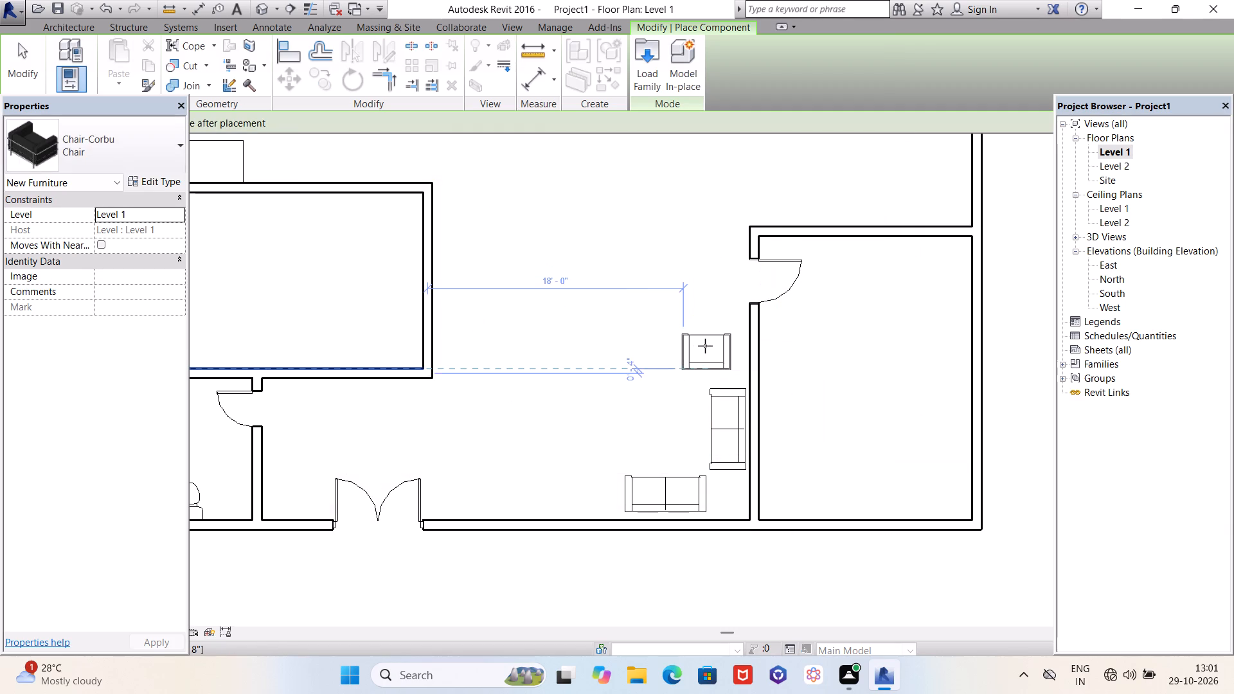
key("space")
key("space")
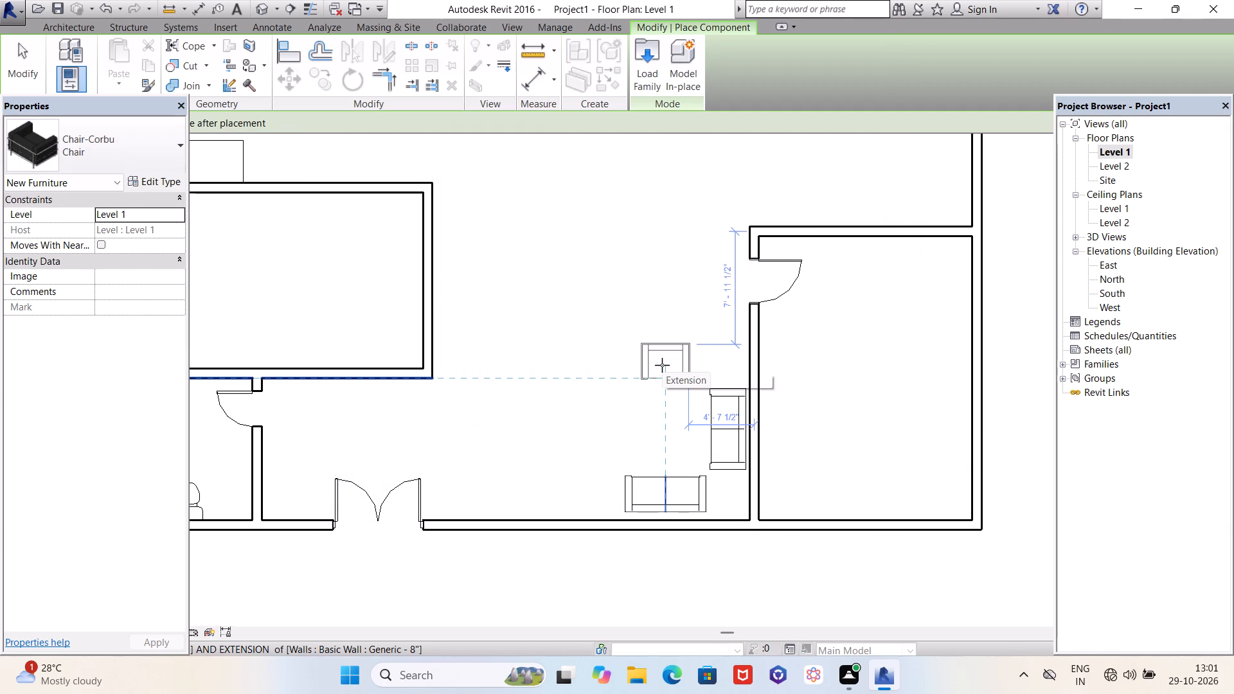
left_click(662, 365)
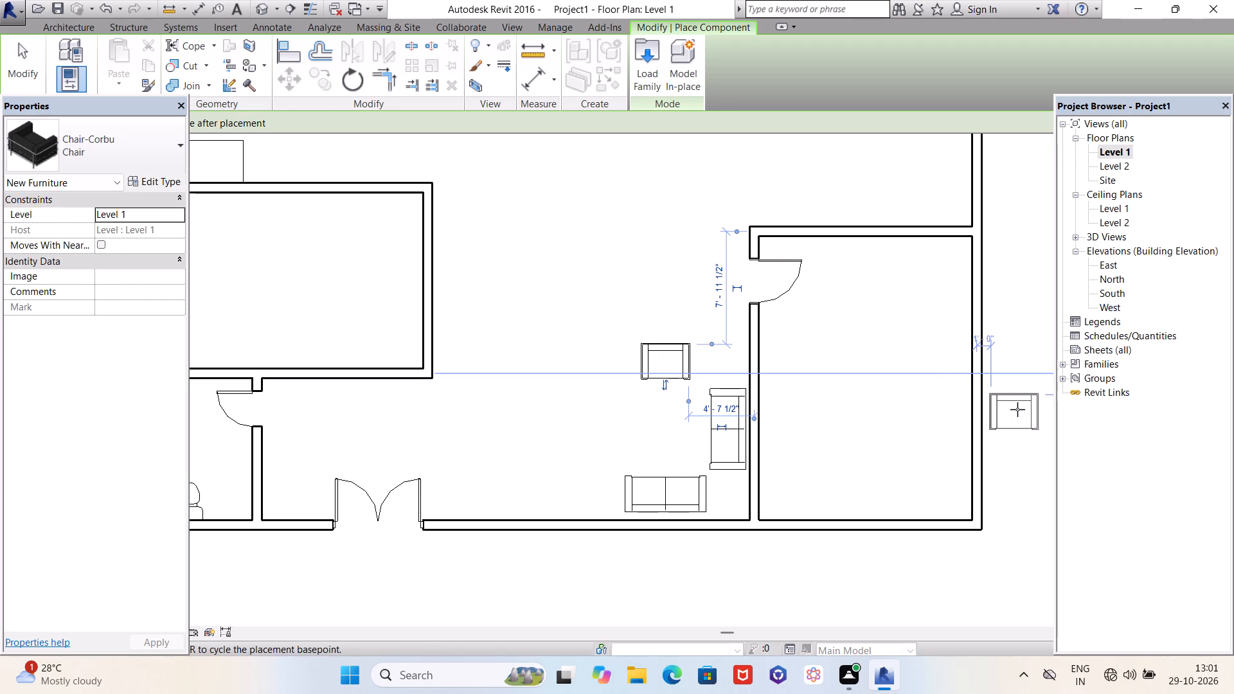
key("Escape")
key("Escape")
Nudge the Chair-Corbu slightly south, closer to the two sofas.
left_click(683, 369)
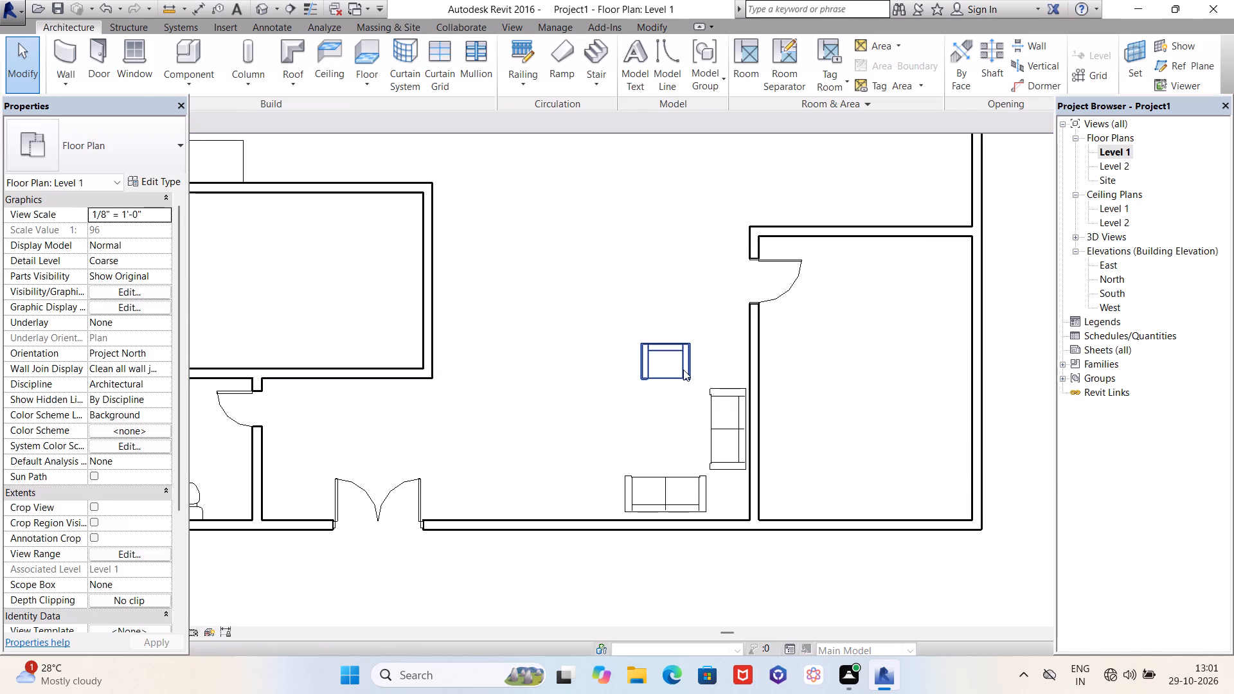
key("Down")
key("Down")
key("Down")
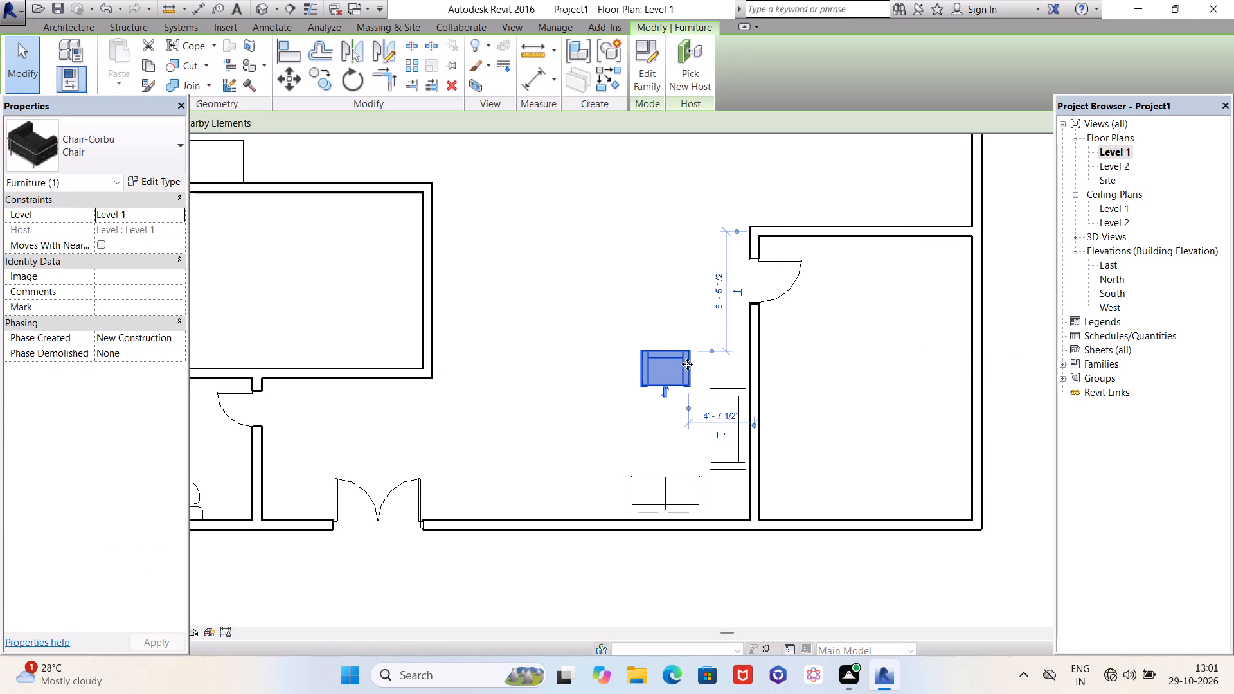
key("Escape")
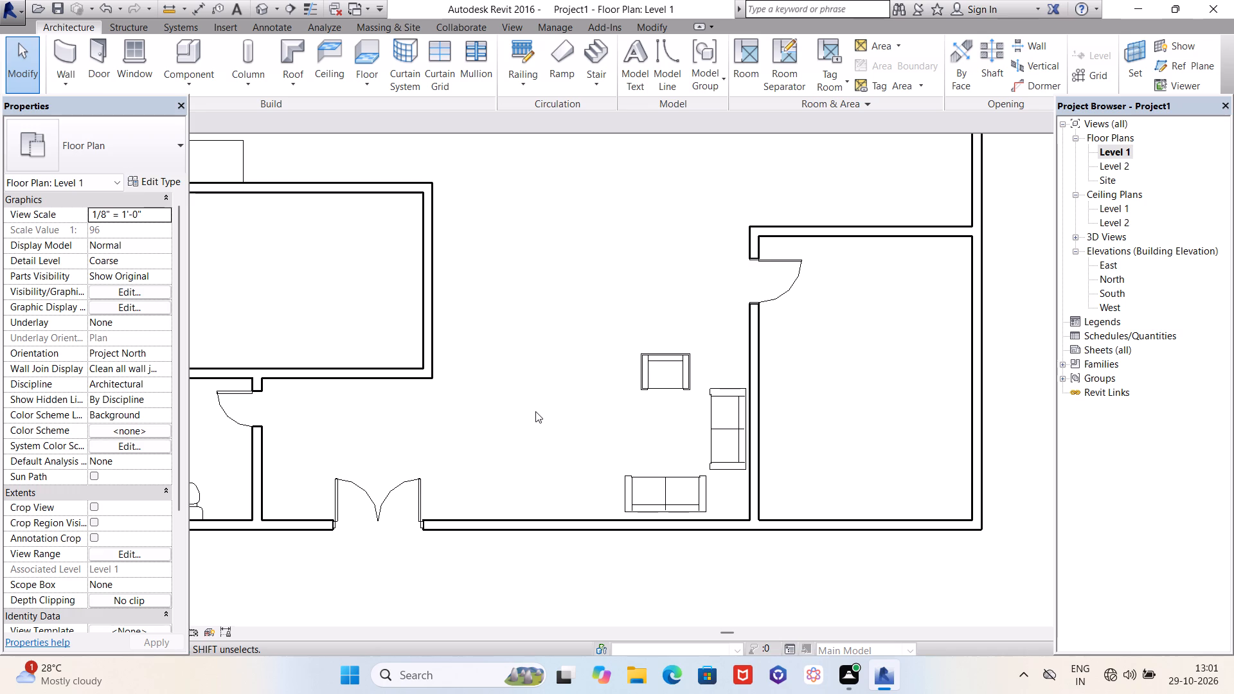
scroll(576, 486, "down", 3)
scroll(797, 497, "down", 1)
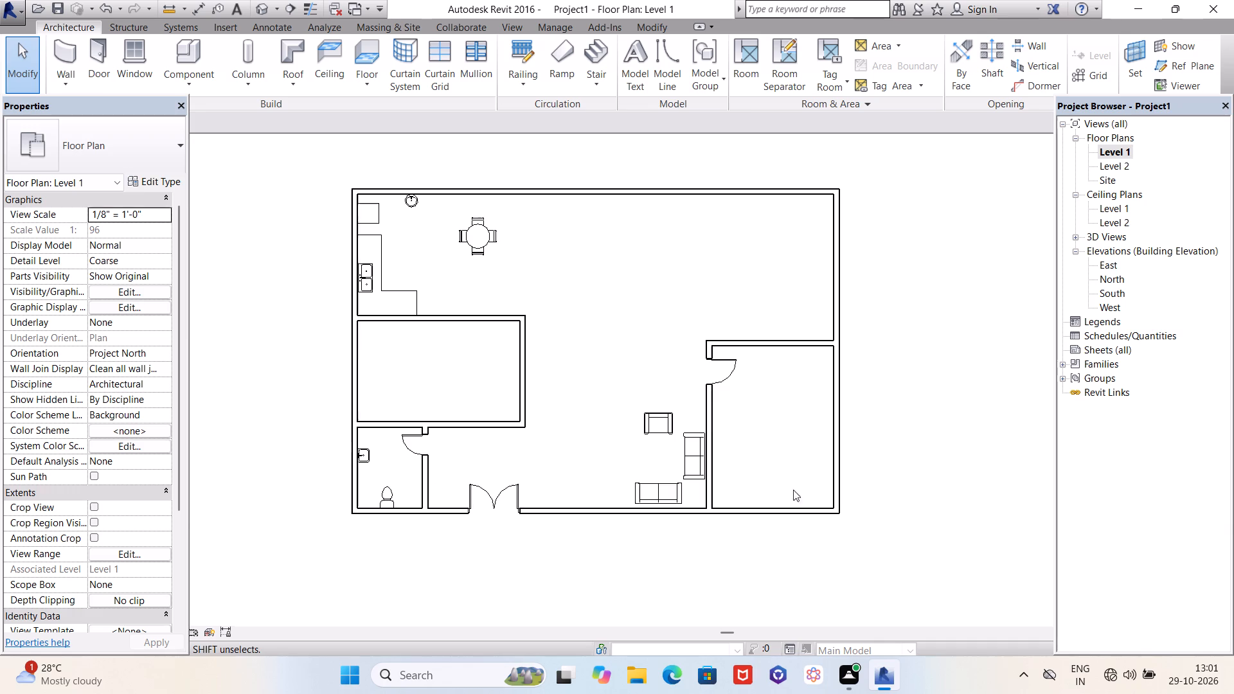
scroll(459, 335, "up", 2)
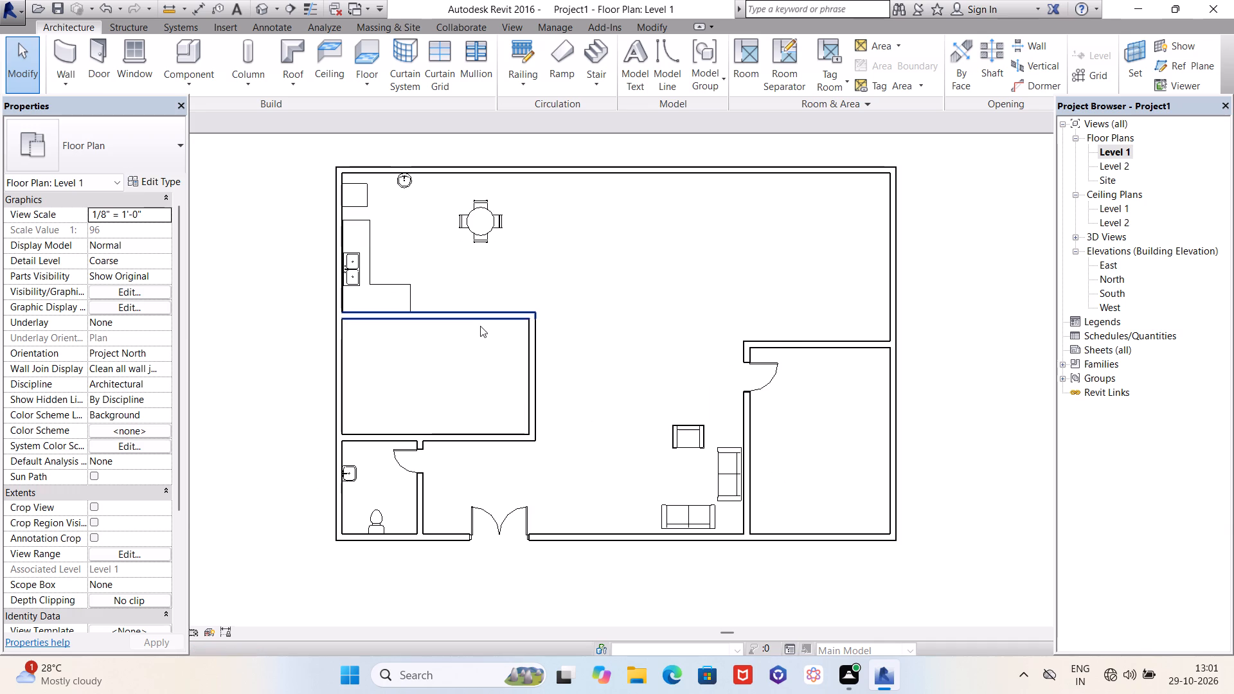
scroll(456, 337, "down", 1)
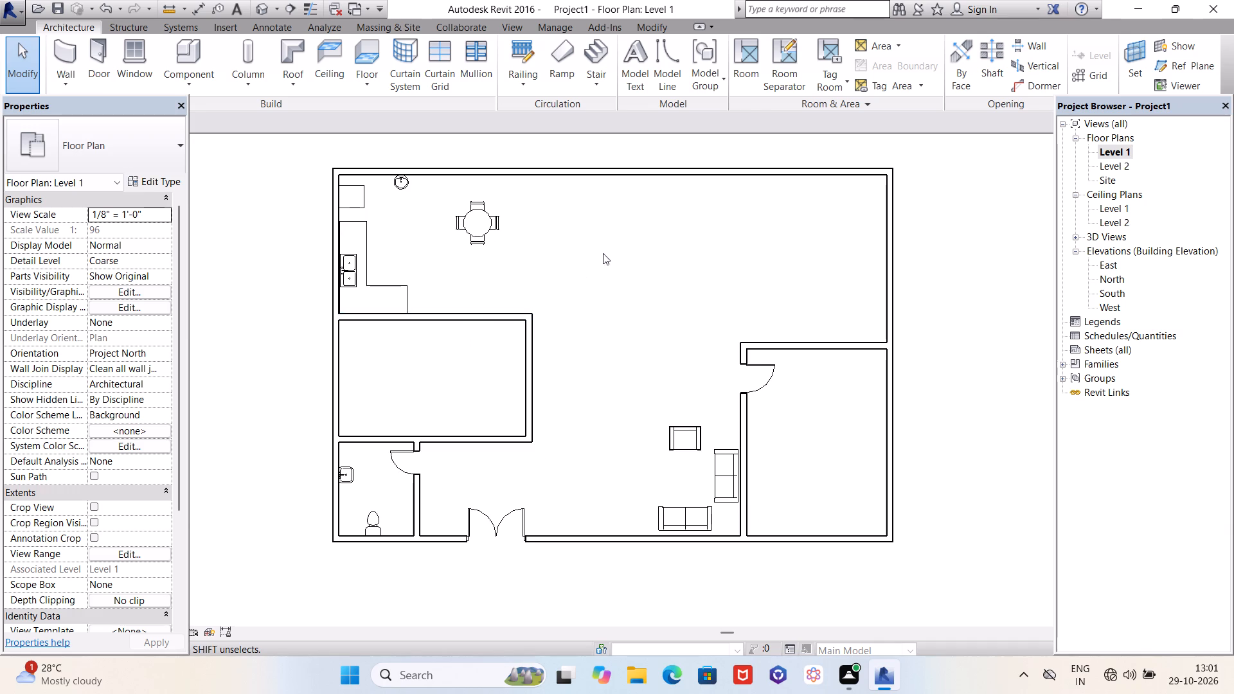
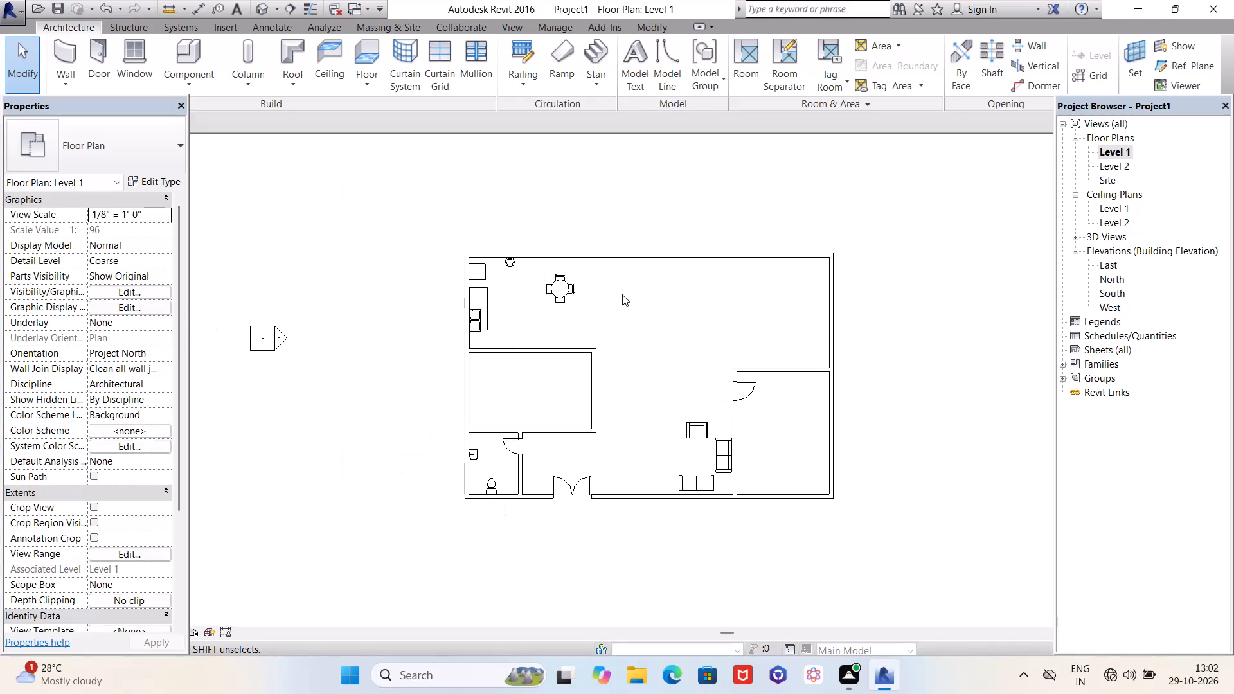
Examine the furnished Level 1 plan, from the kitchen and dining table to the sofas, chair and entrance doors.
scroll(584, 283, "up", 3)
scroll(466, 235, "up", 3)
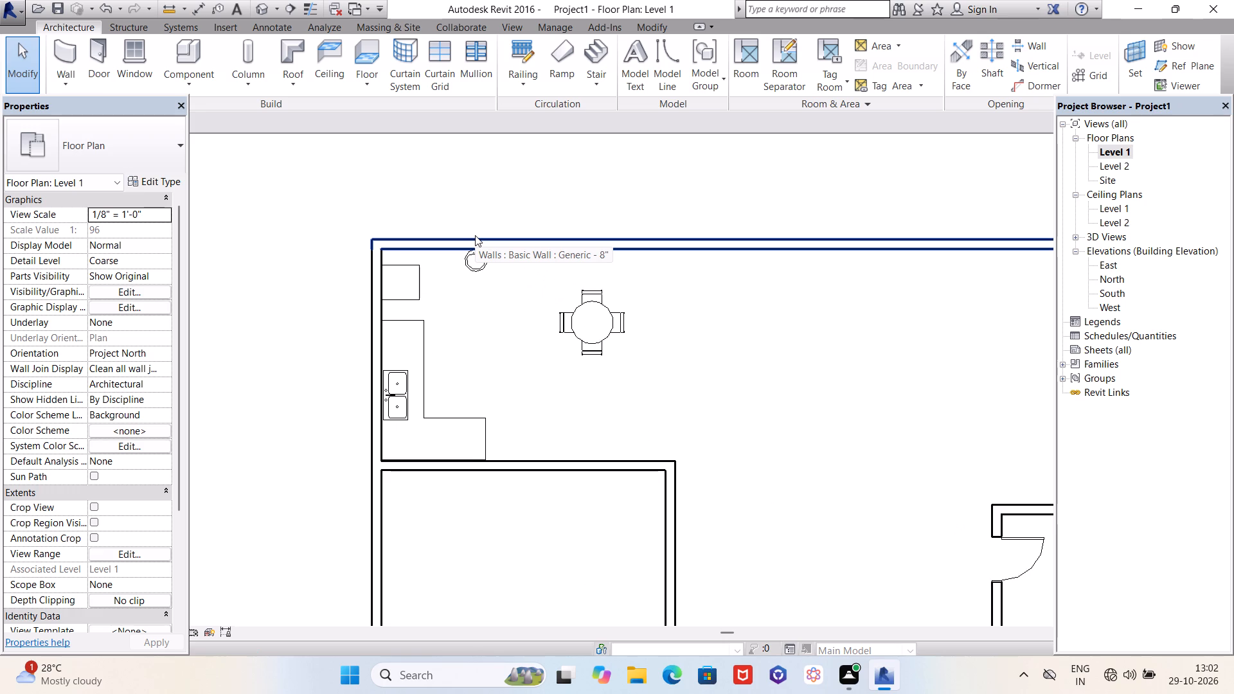
scroll(453, 241, "down", 3)
scroll(325, 254, "down", 3)
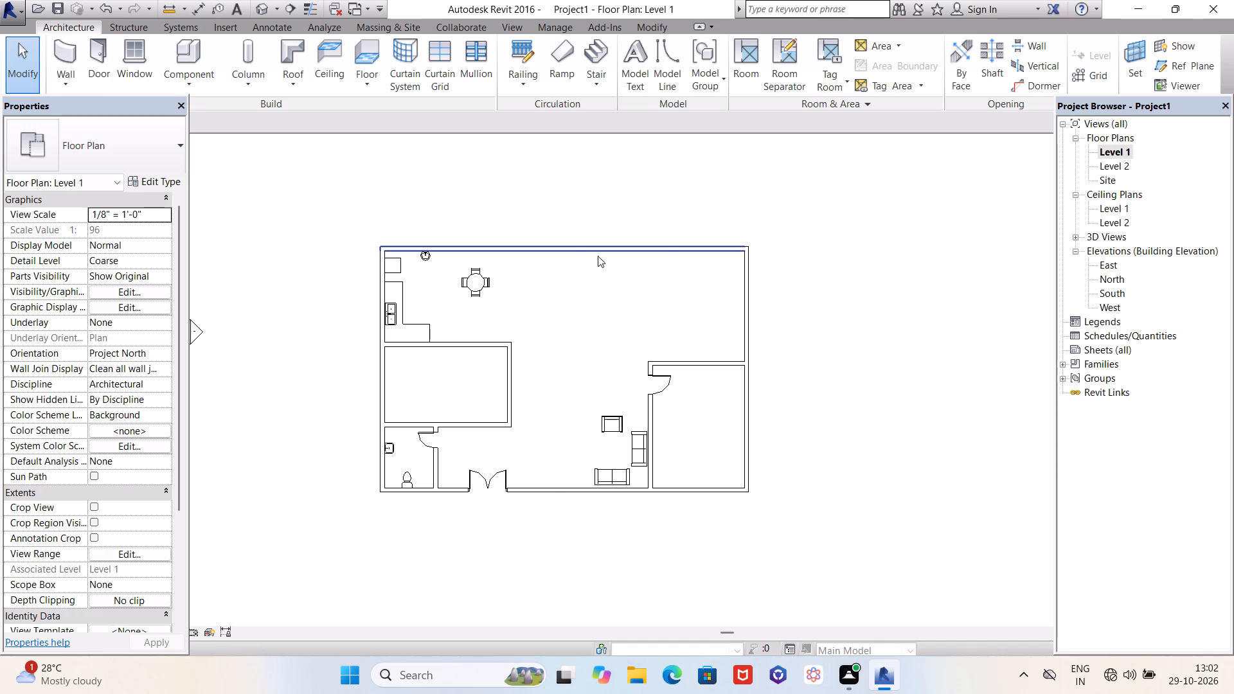
scroll(805, 263, "down", 3)
scroll(591, 289, "up", 5)
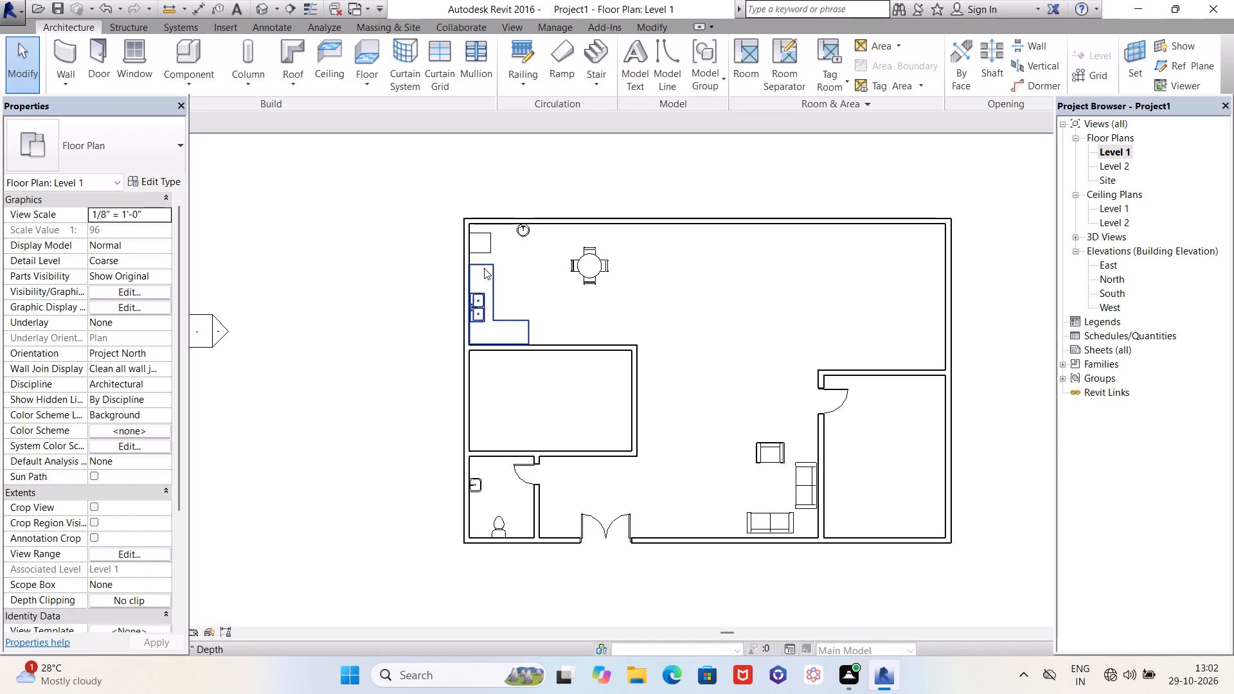
scroll(456, 268, "down", 4)
scroll(503, 247, "up", 5)
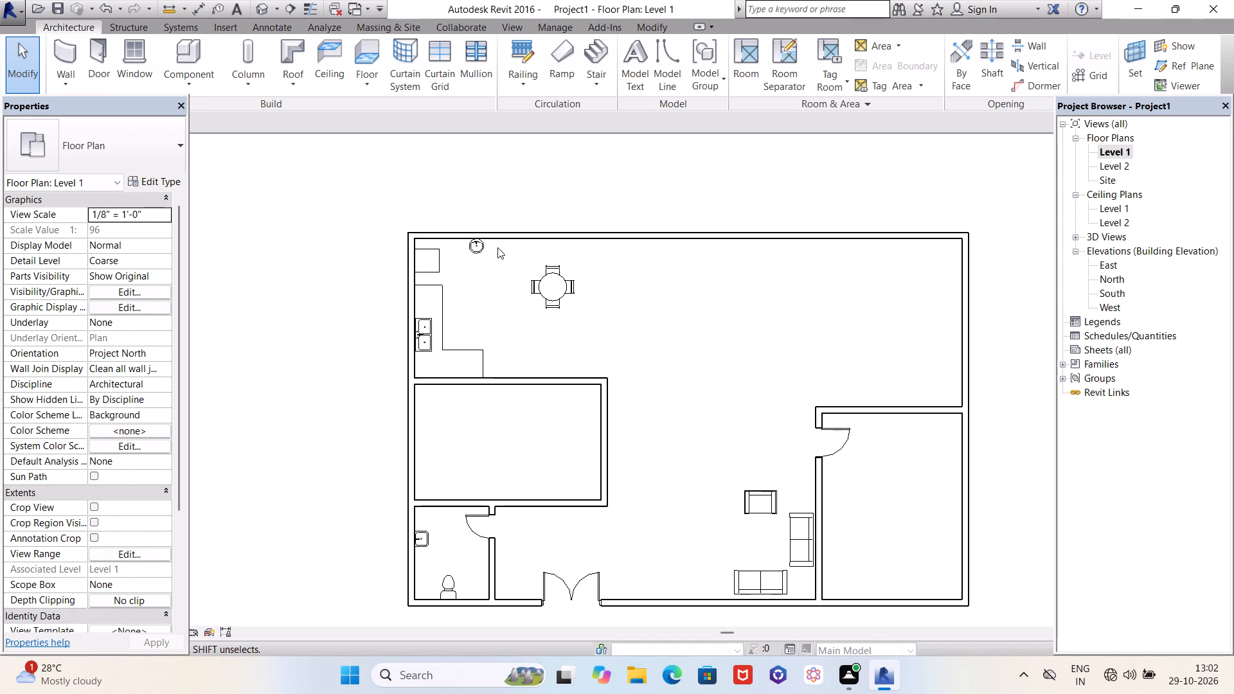
scroll(482, 251, "up", 5)
scroll(477, 253, "down", 5)
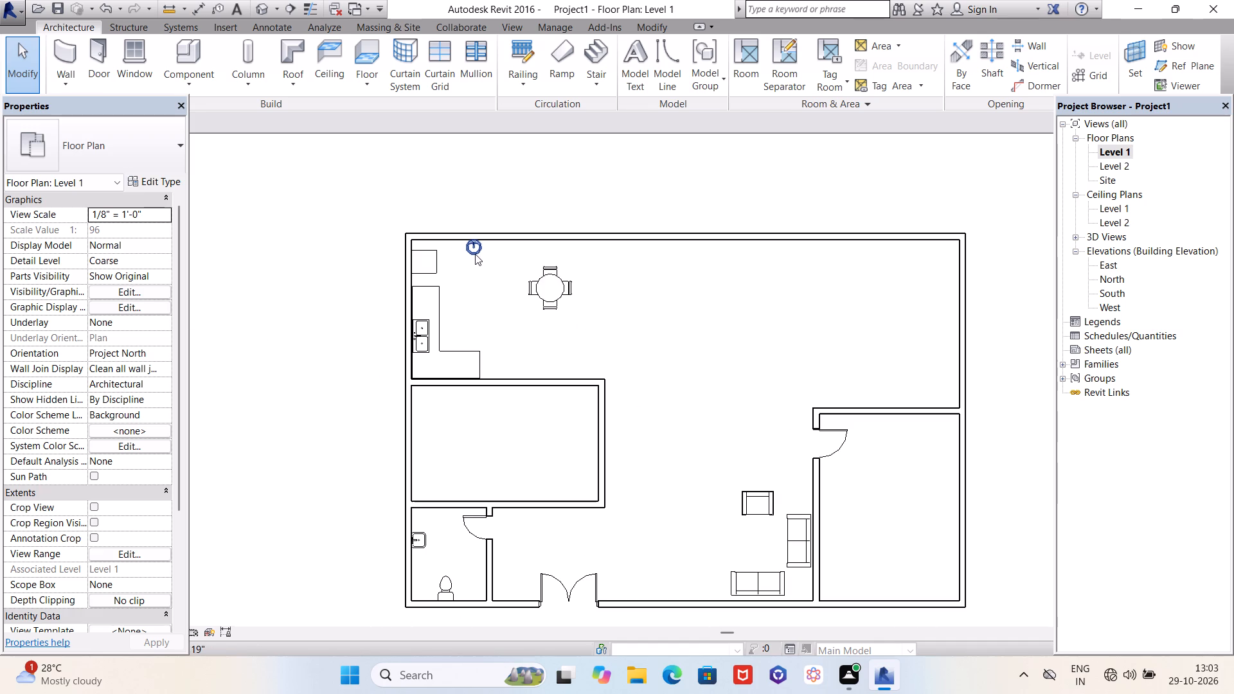
scroll(475, 254, "down", 2)
scroll(531, 279, "up", 5)
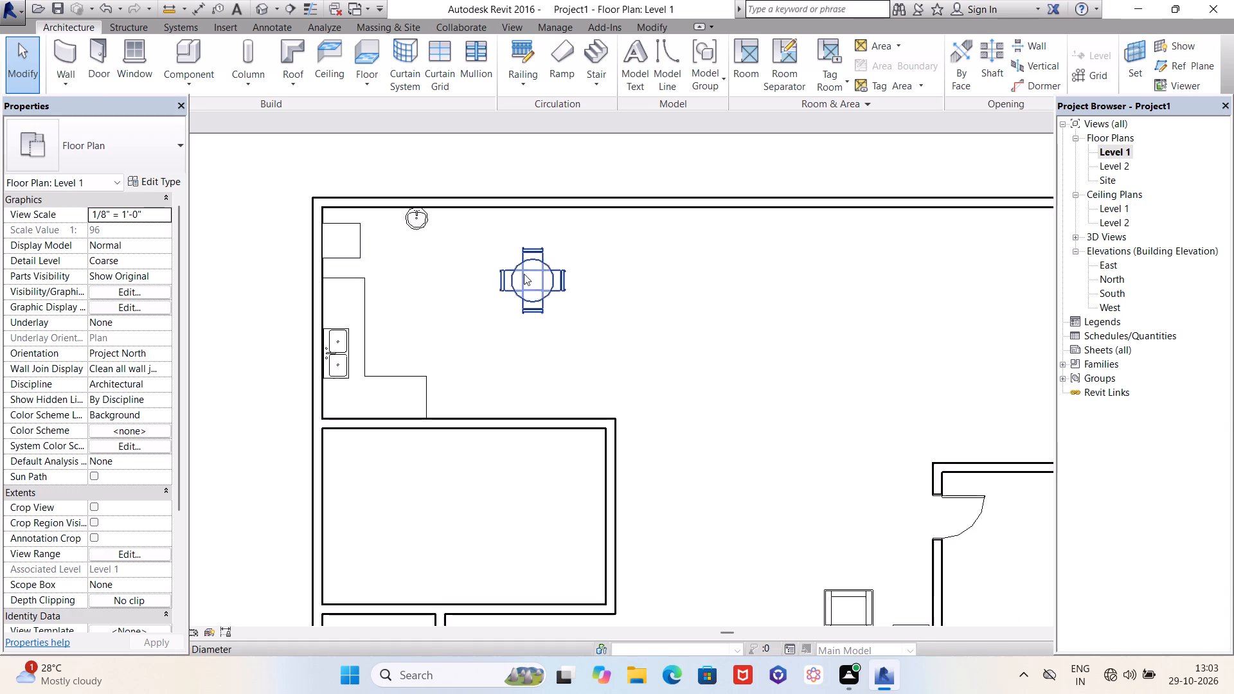
scroll(496, 227, "down", 5)
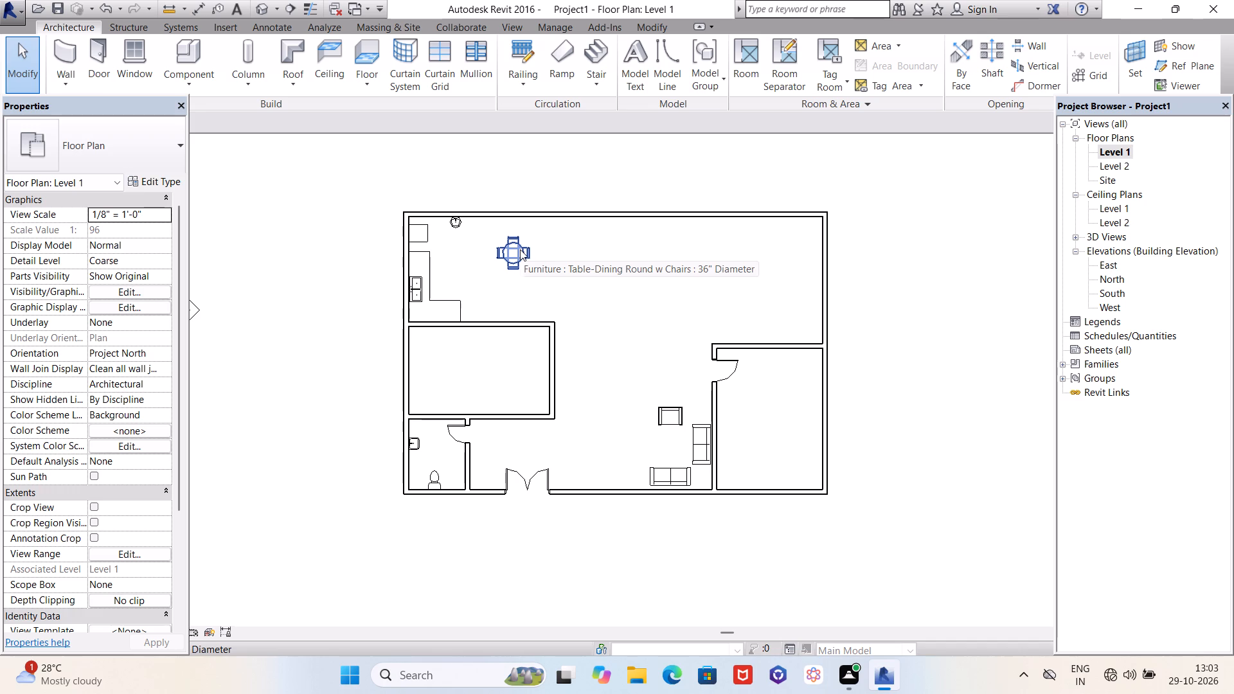
scroll(520, 249, "up", 3)
scroll(519, 245, "down", 3)
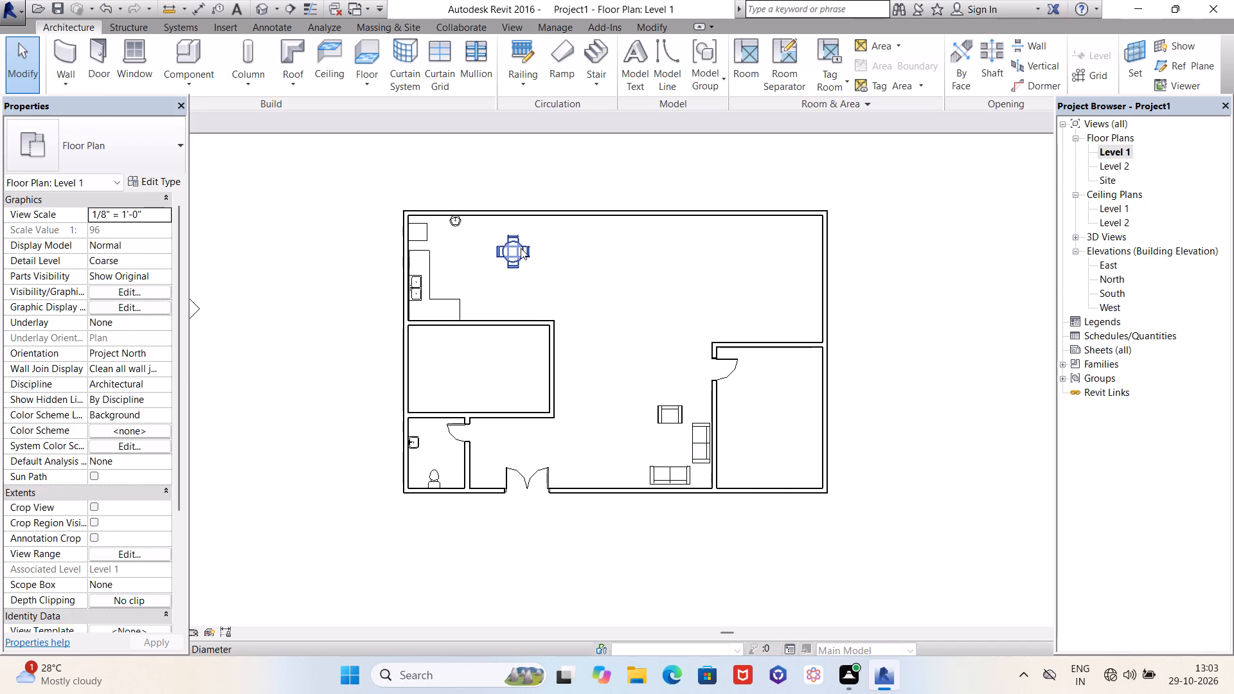
scroll(521, 248, "up", 4)
scroll(511, 241, "down", 3)
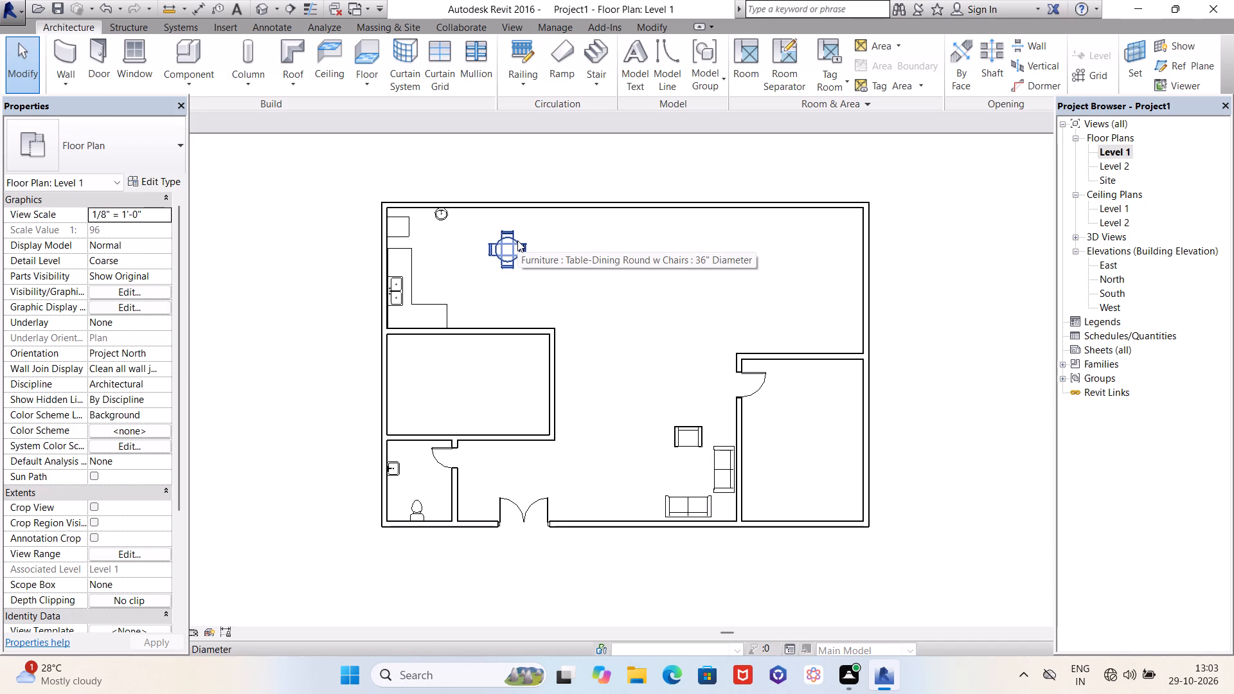
scroll(517, 240, "up", 3)
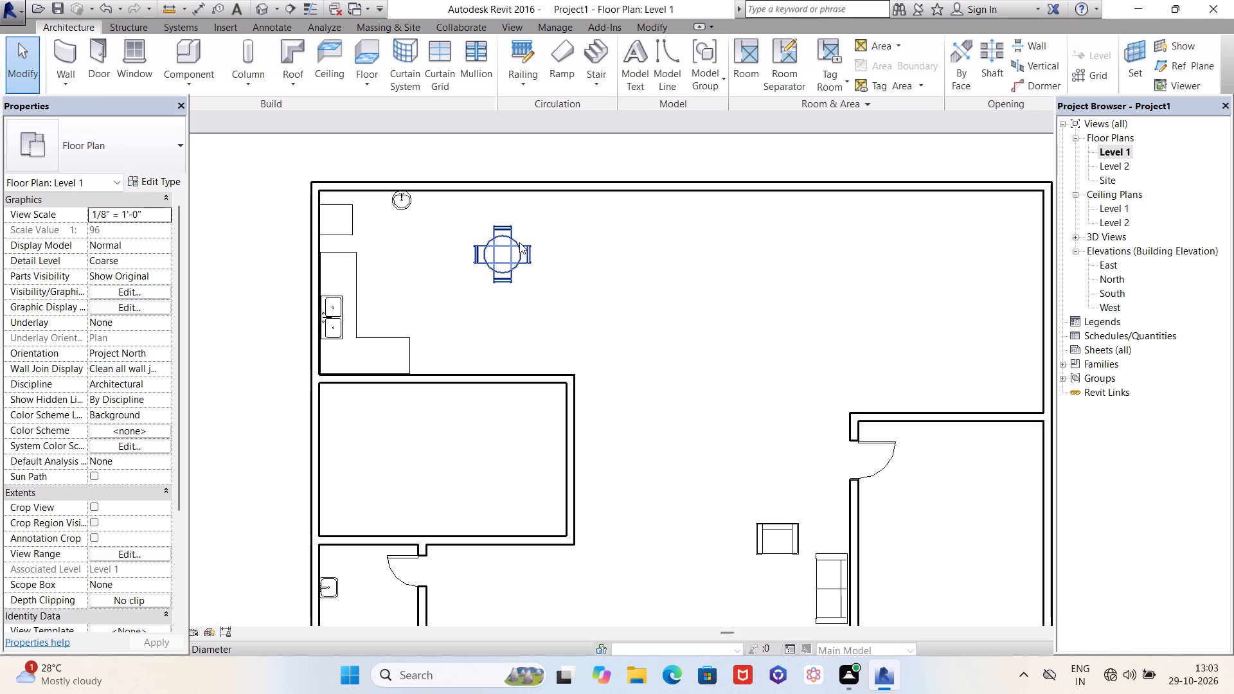
scroll(647, 390, "down", 4)
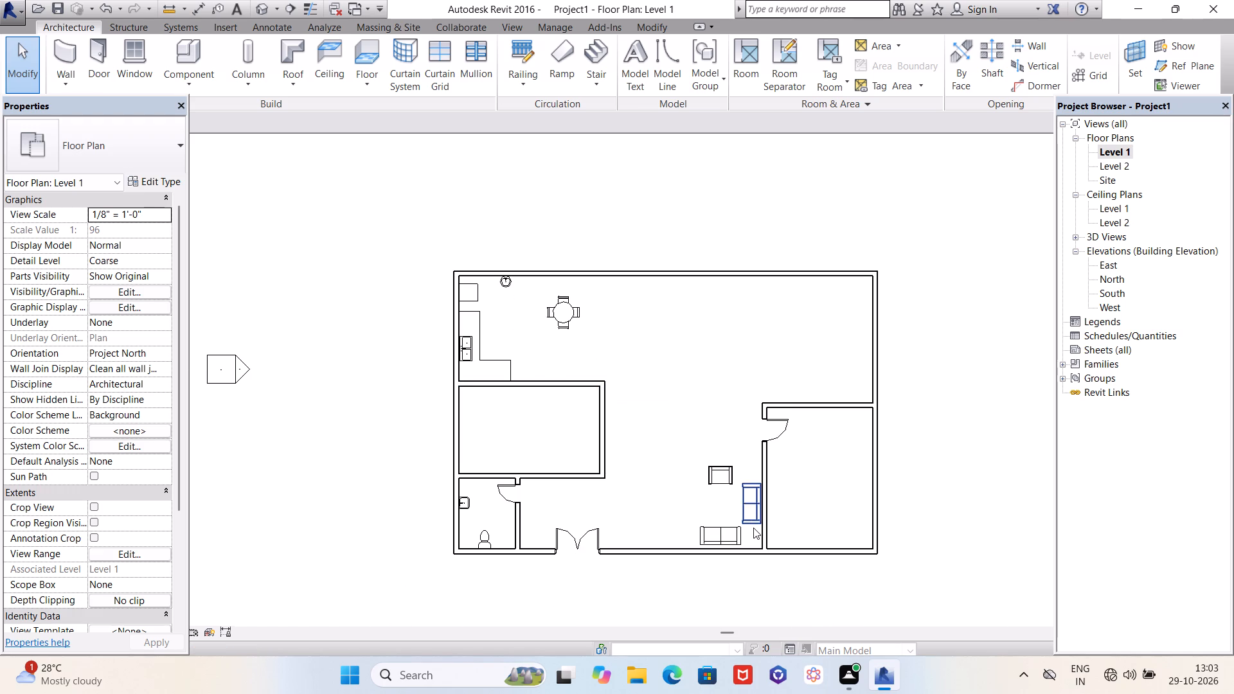
scroll(753, 528, "up", 3)
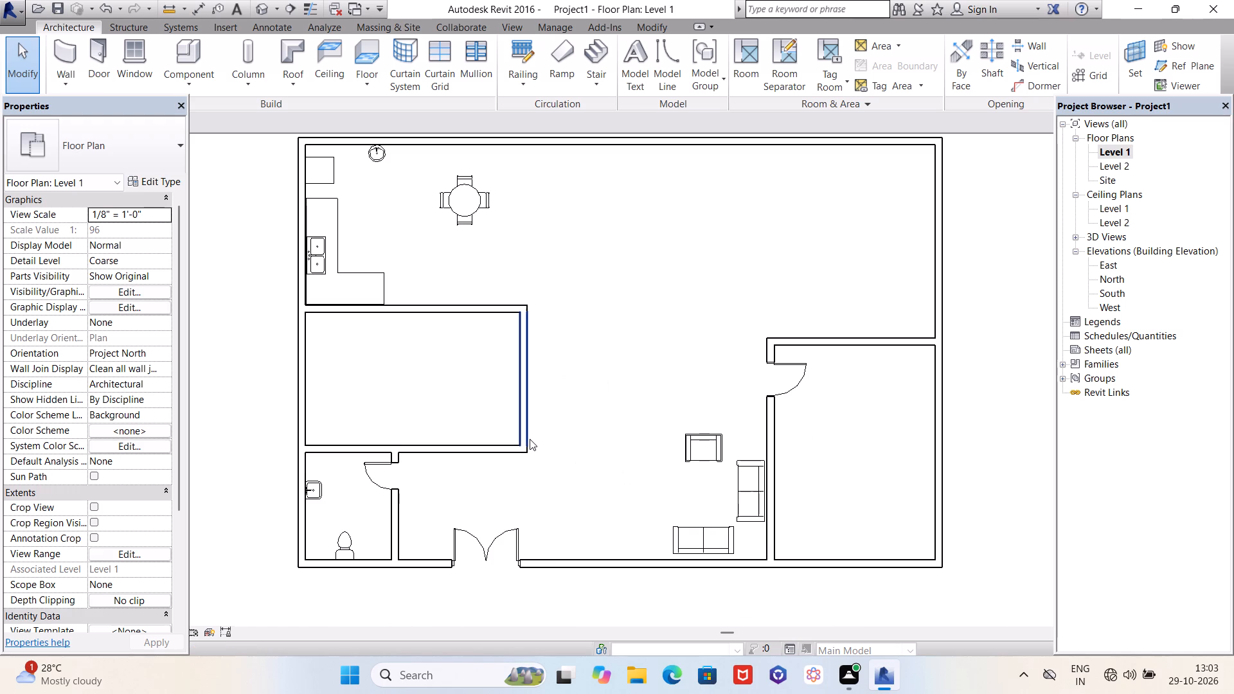
scroll(529, 438, "down", 1)
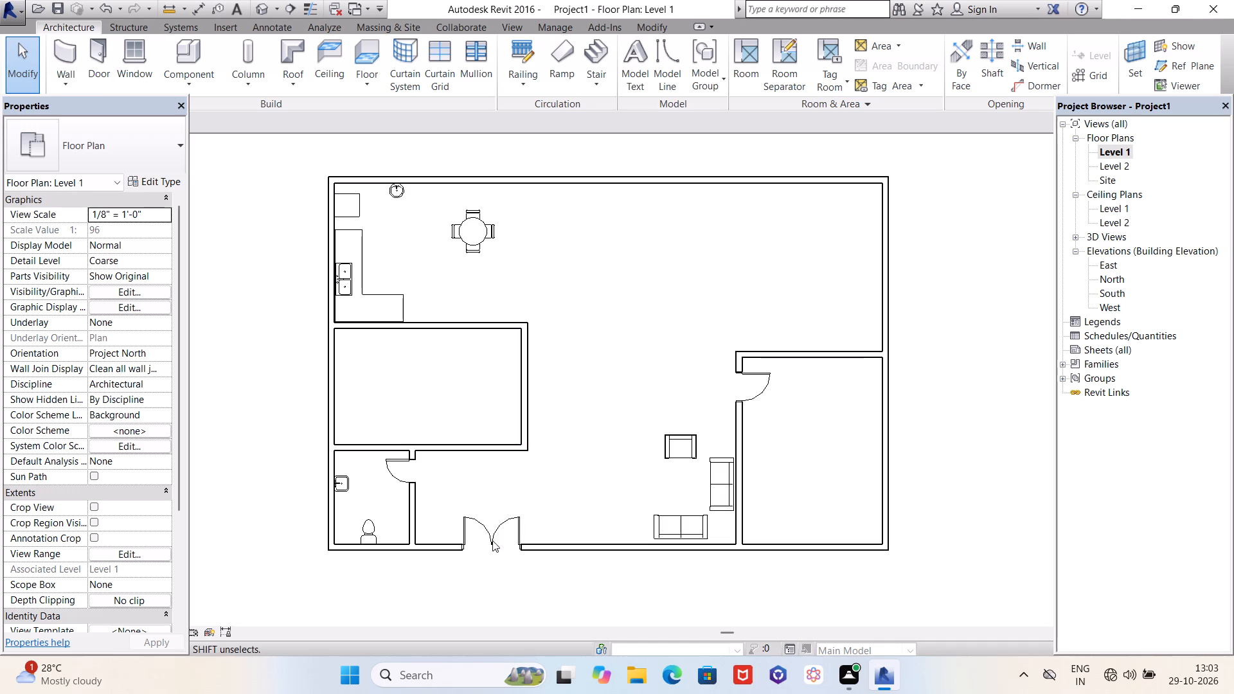
Browse the US Imperial library's Casework families for a component to load, checking the Tall Cabinets and Counter Tops folders.
left_click(195, 53)
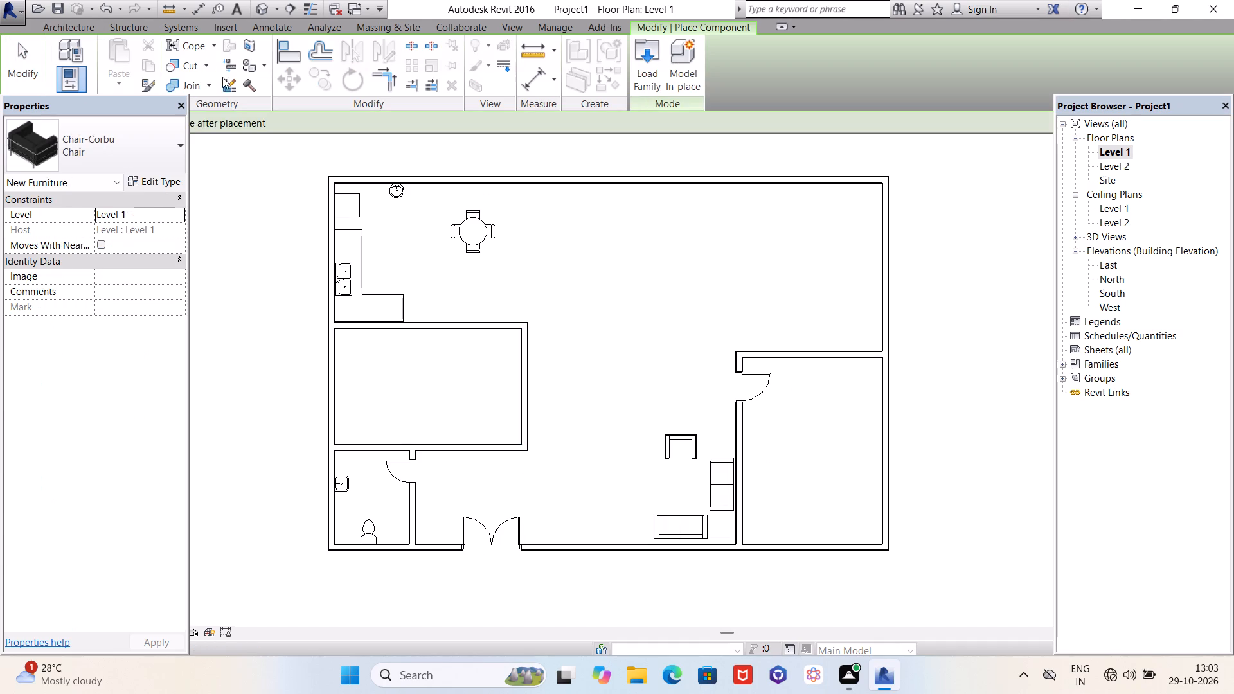
left_click(643, 56)
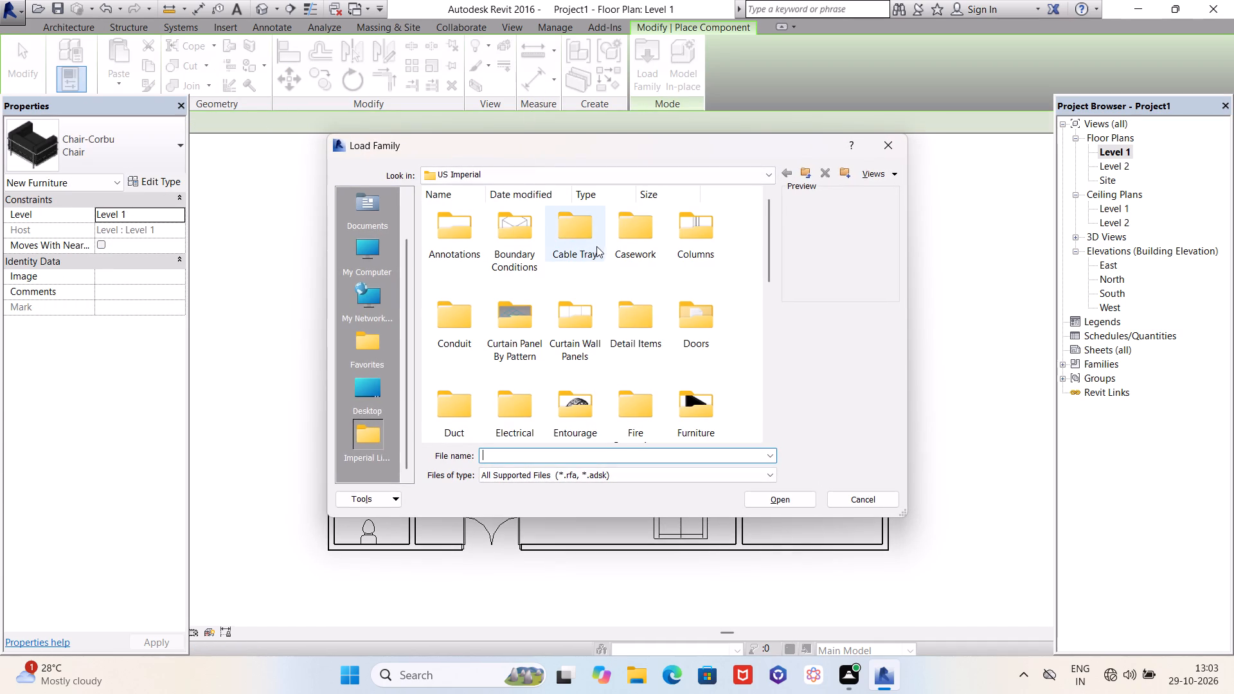
double_click(626, 238)
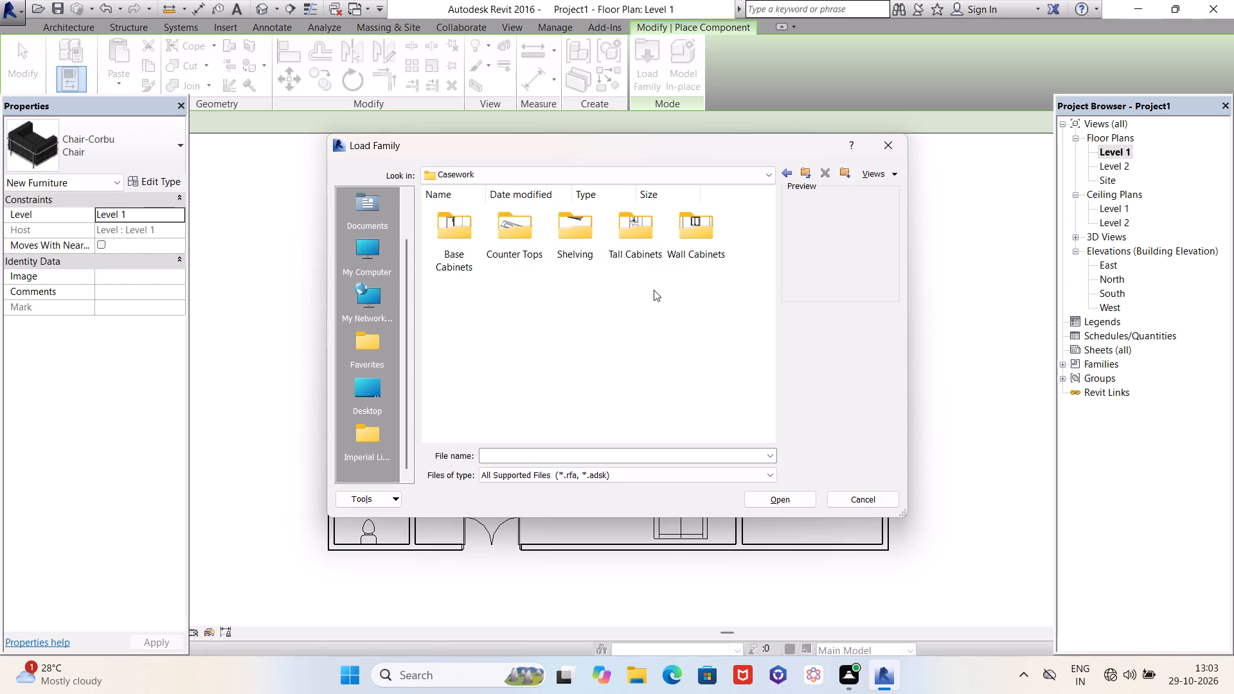
double_click(642, 231)
scroll(481, 224, "up", 2)
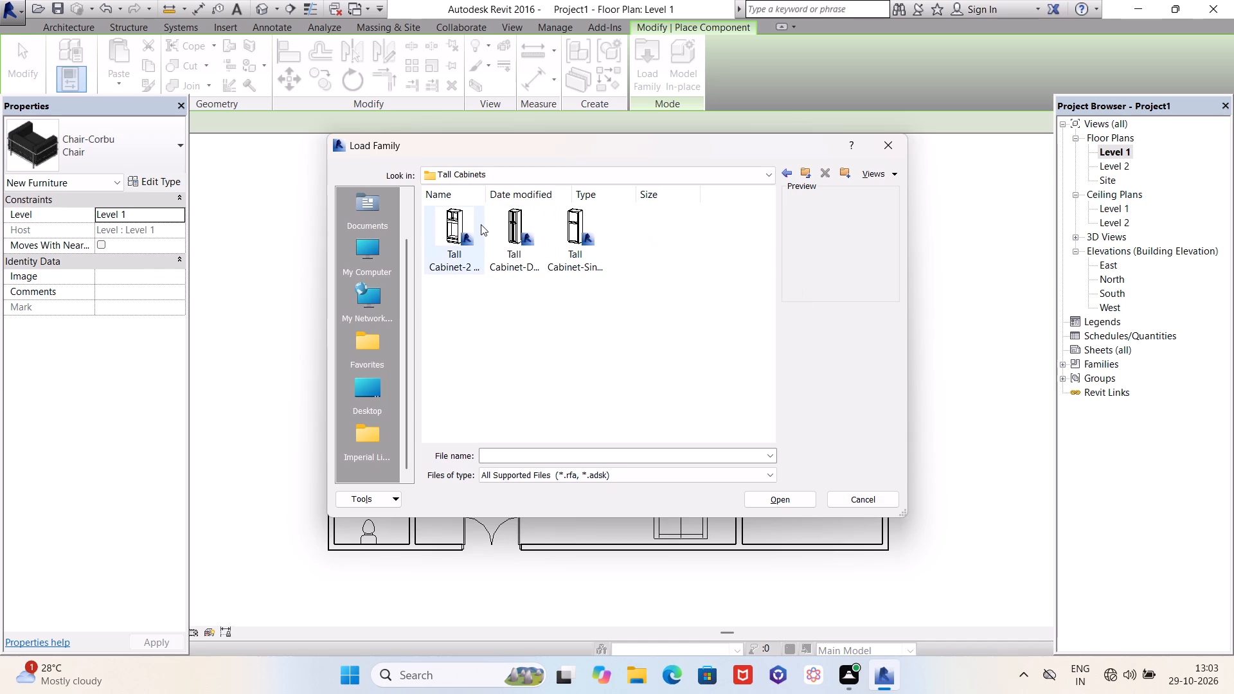
scroll(481, 224, "up", 2)
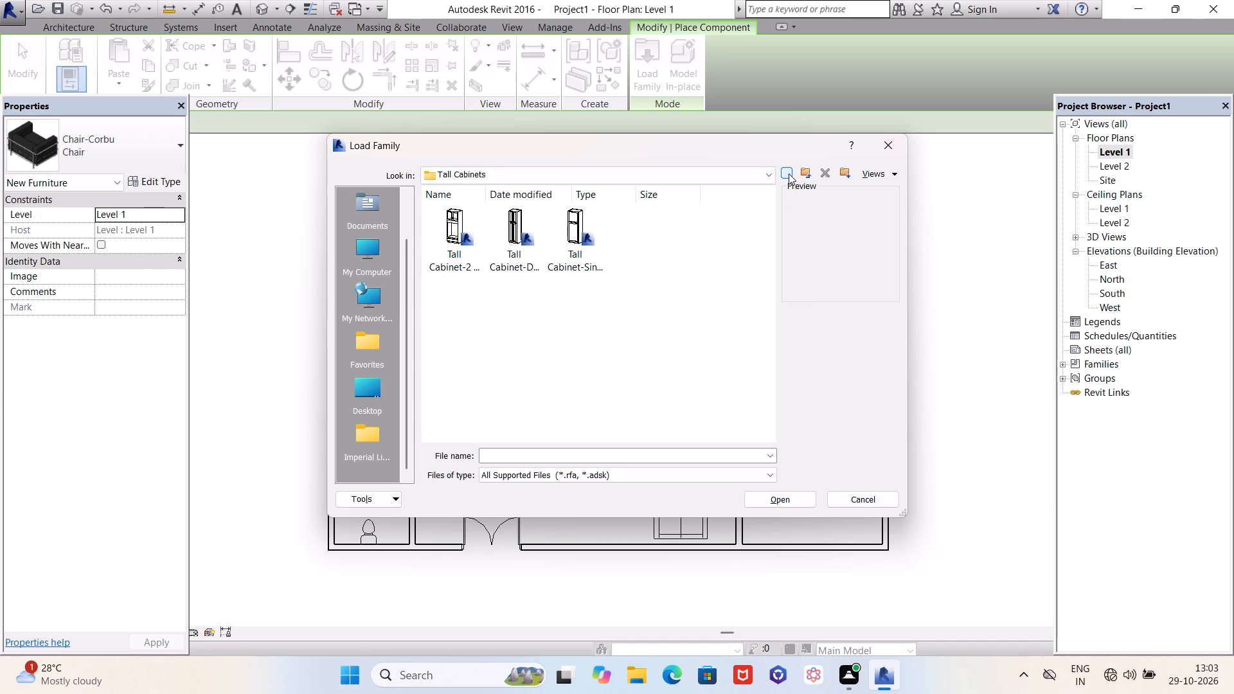
left_click(789, 173)
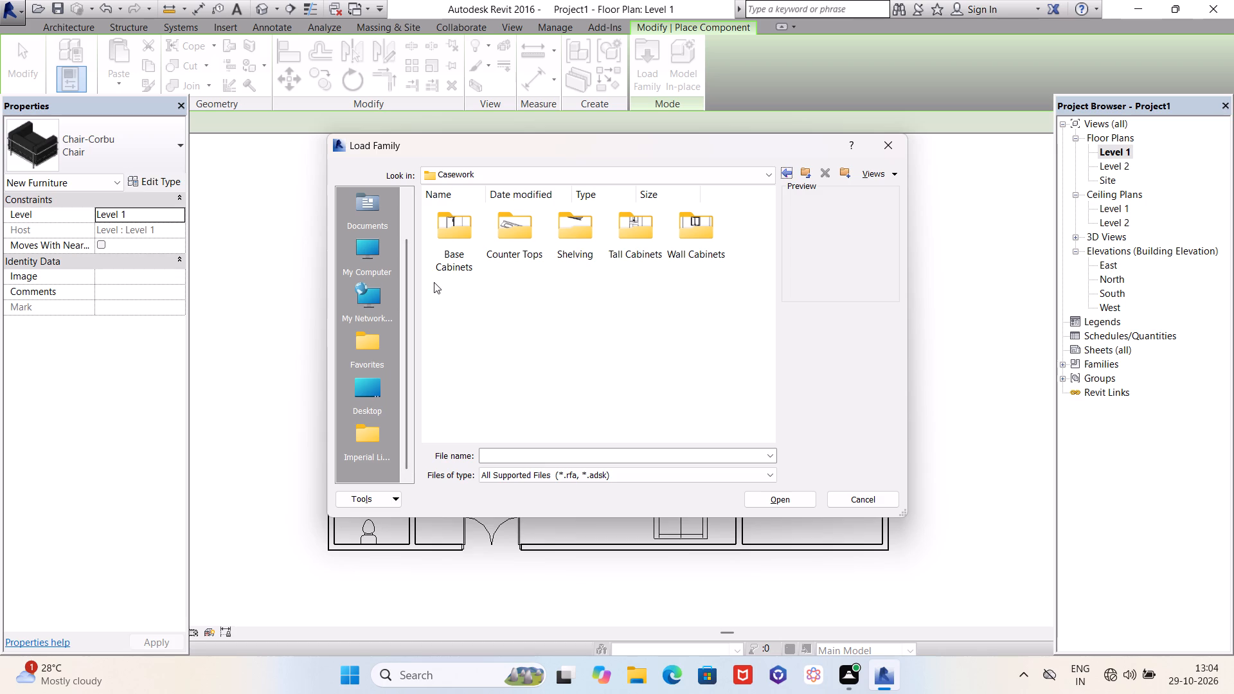
scroll(498, 332, "down", 2)
double_click(518, 236)
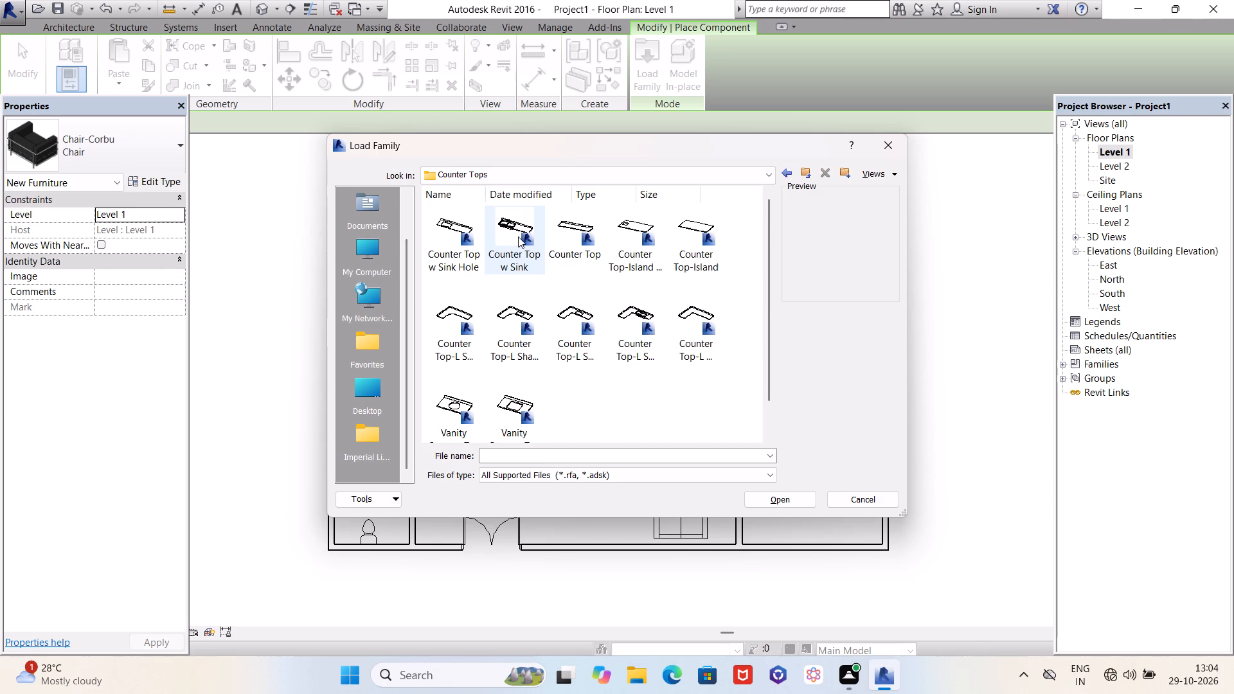
scroll(564, 310, "down", 1)
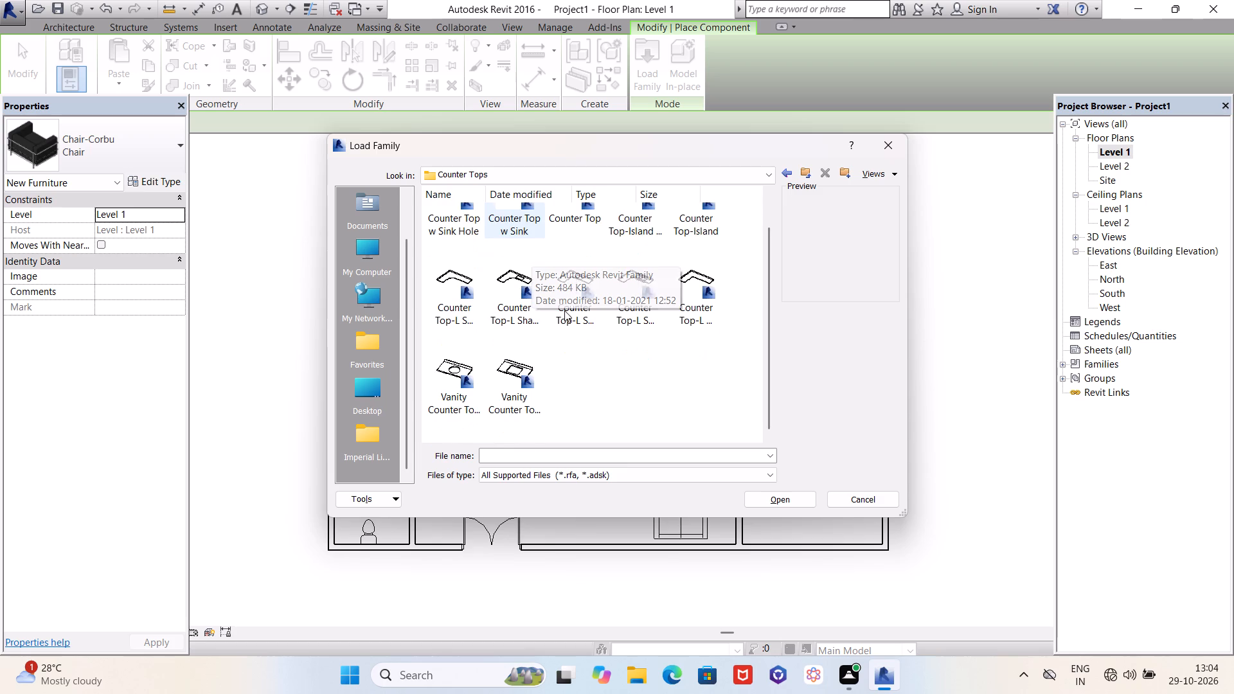
scroll(564, 310, "down", 1)
scroll(564, 310, "up", 3)
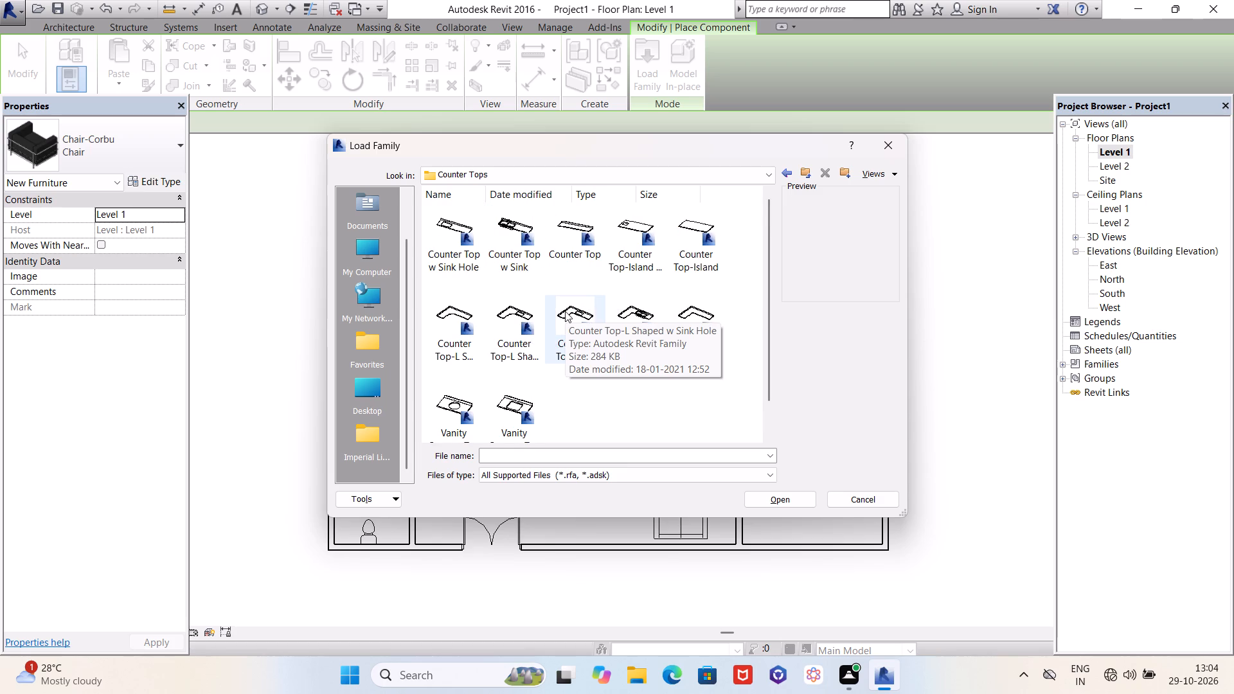
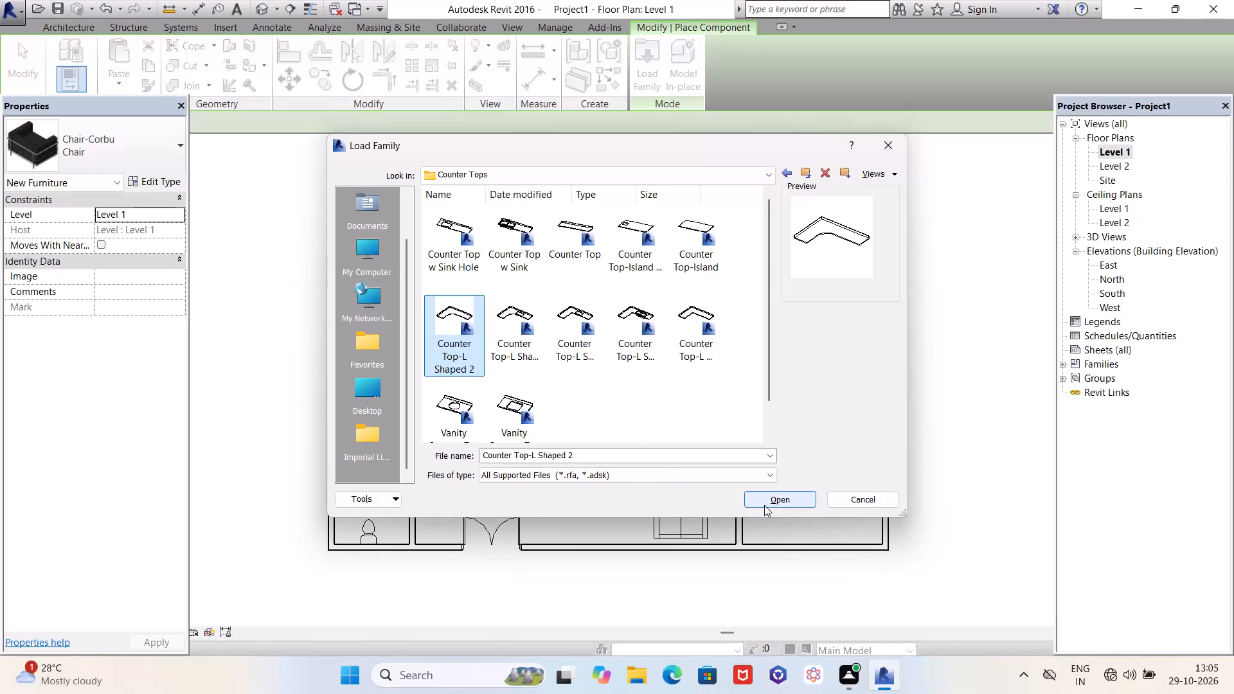
Load the Counter Top-L Shaped 2 family and place its 24" Depth type in the upper-left corner of the room between kitchen and bathroom.
left_click(767, 501)
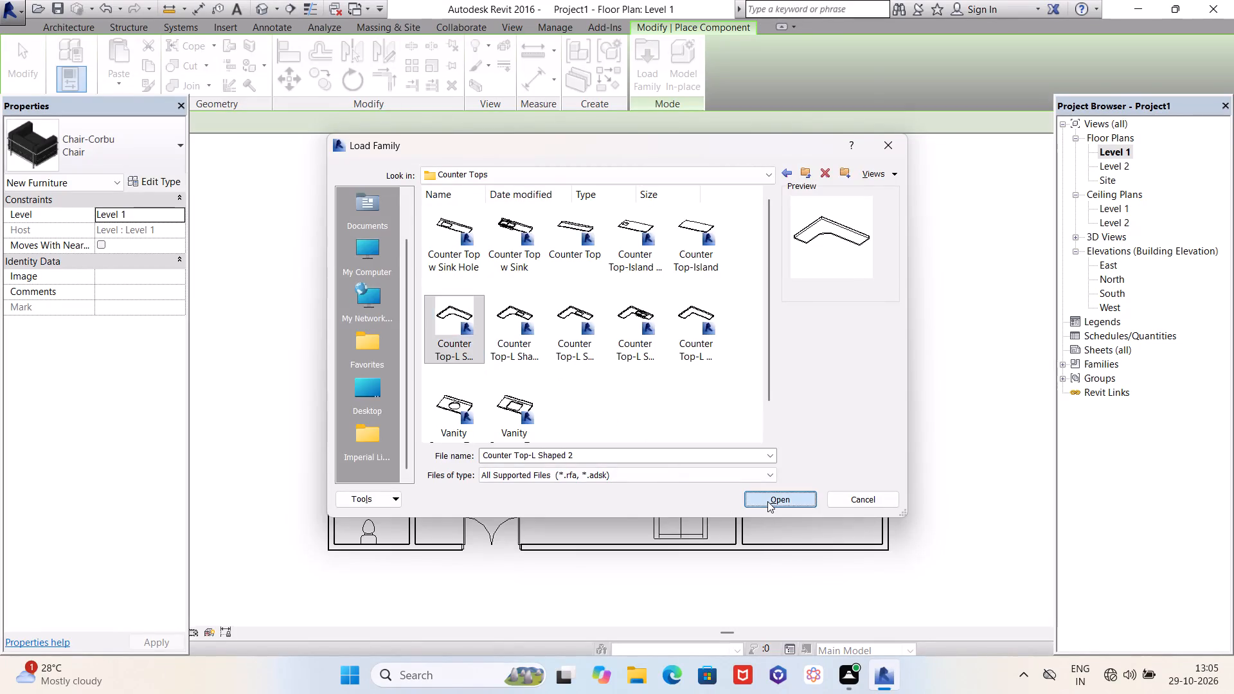
scroll(357, 364, "up", 4)
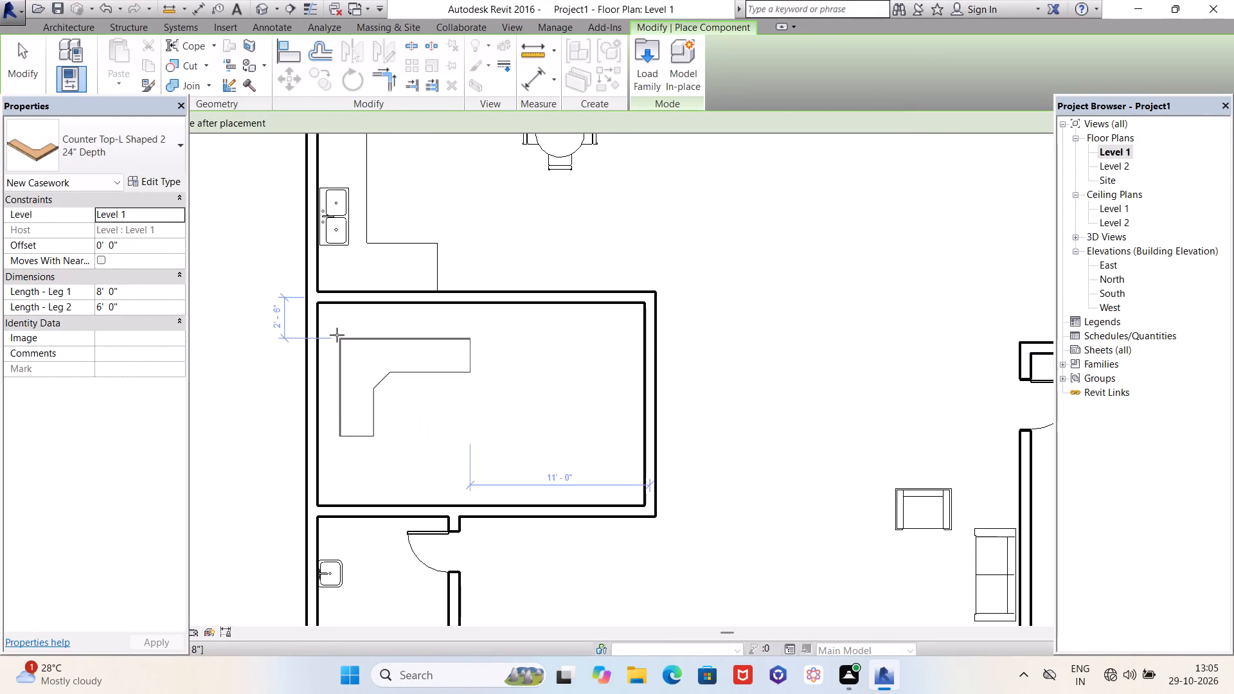
scroll(337, 335, "up", 2)
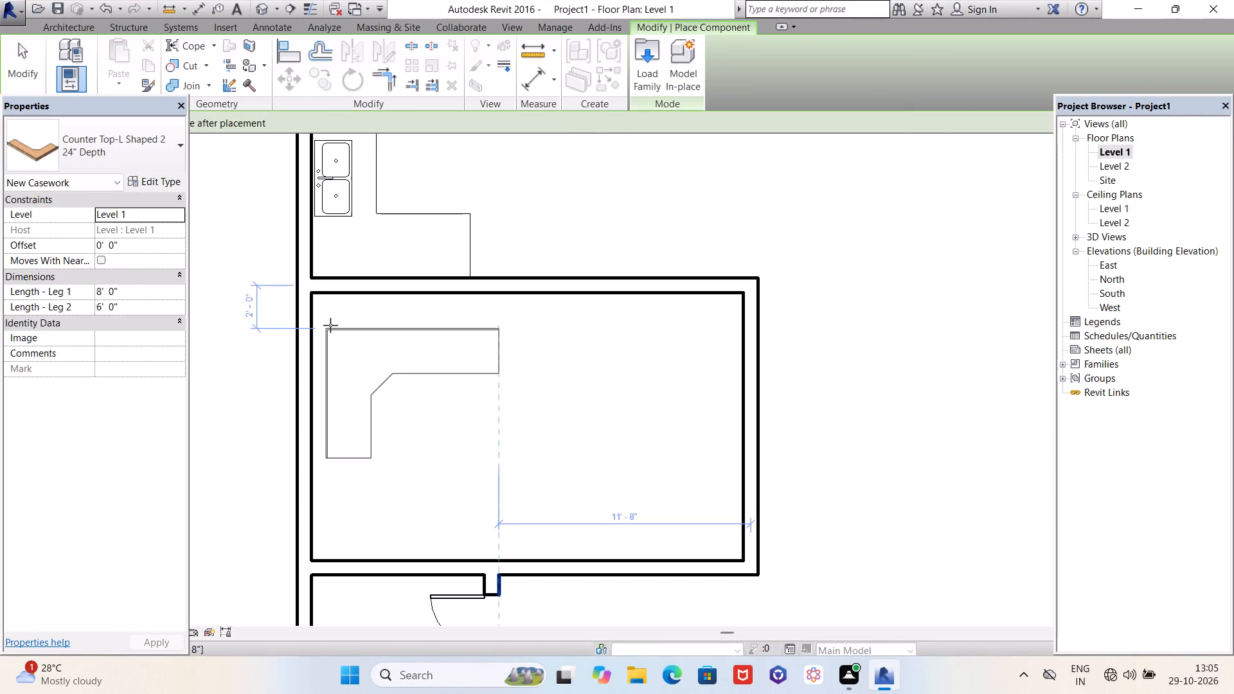
left_click(311, 297)
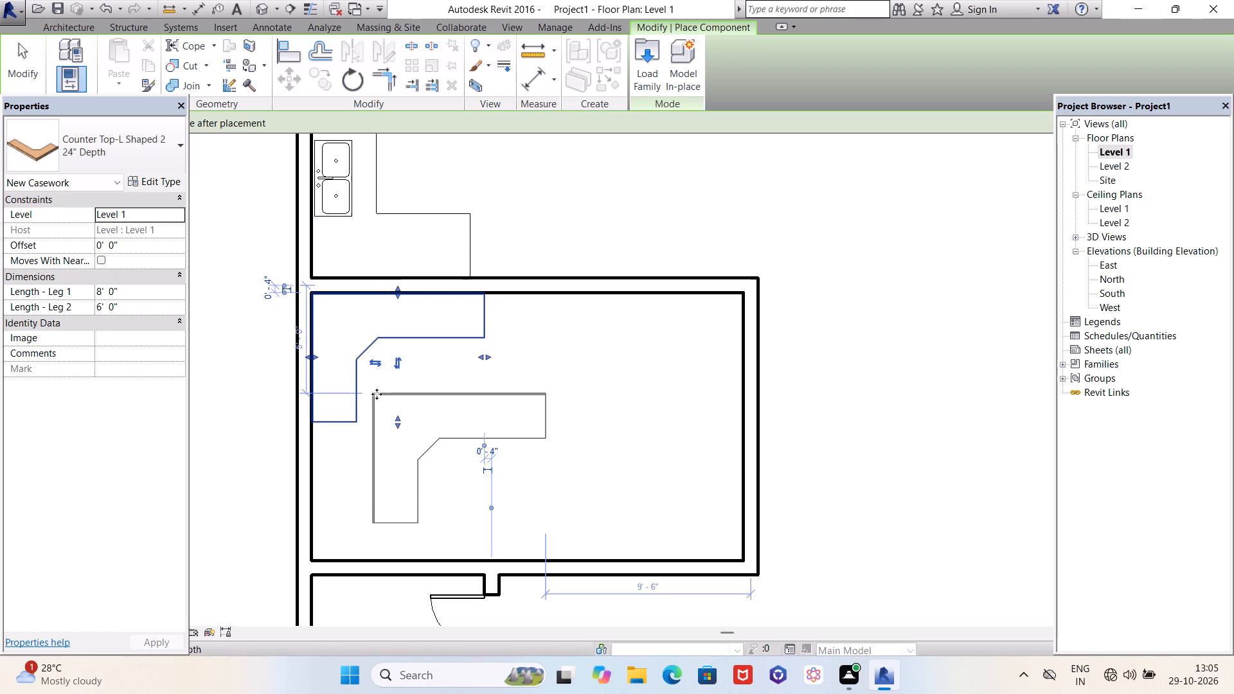
key("Escape")
key("Escape")
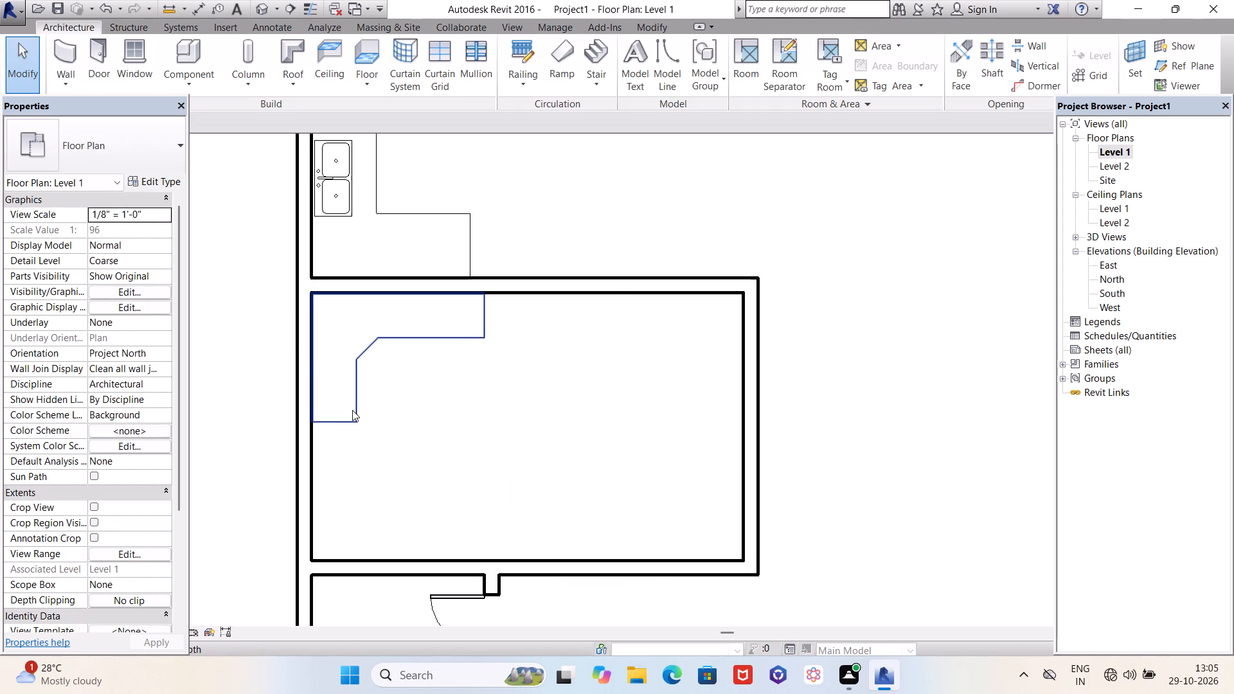
Stretch the new L-shaped counter top's leg along the exterior wall to about 7' 8".
left_click(352, 410)
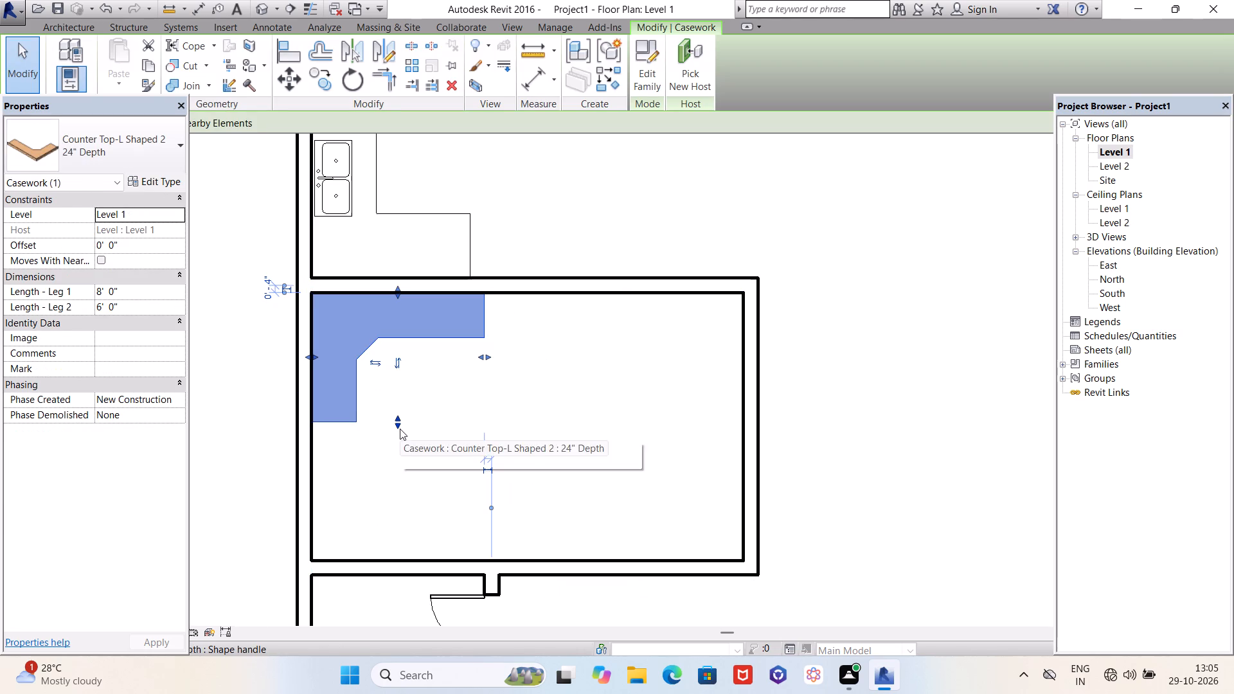
left_click_drag(398, 429, 400, 459)
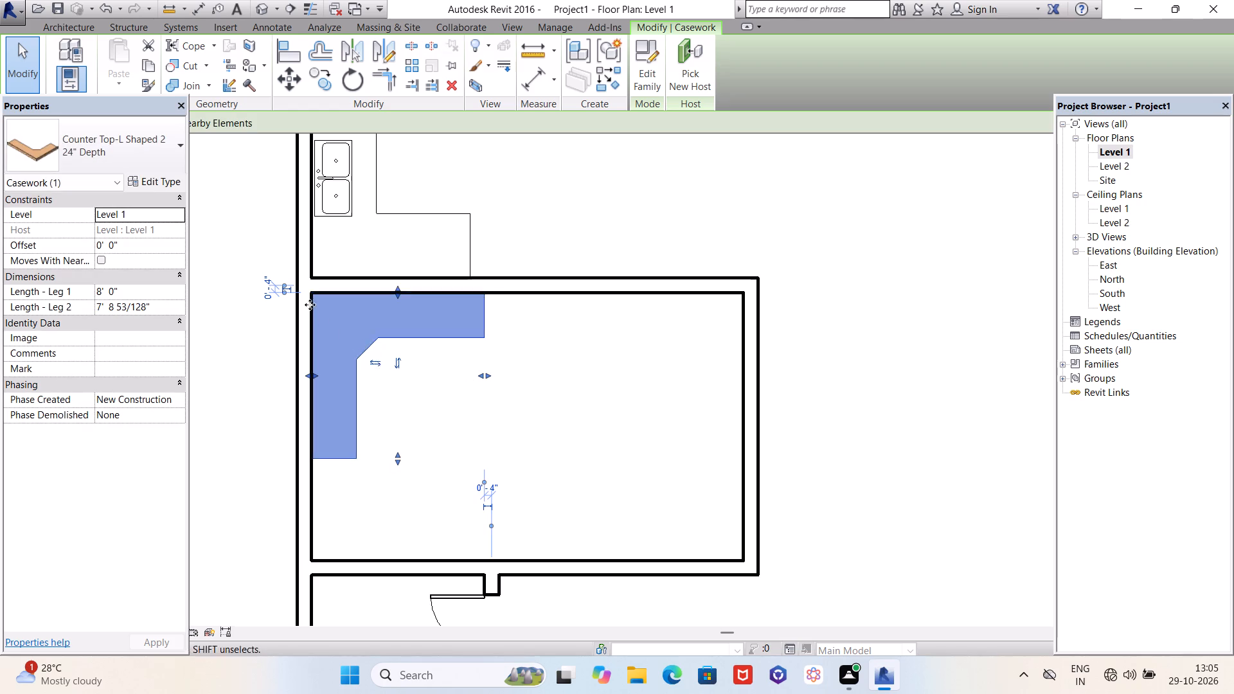
Set the Depth type parameter of the L-shaped counter top in the middle room to 3'.
left_click(164, 179)
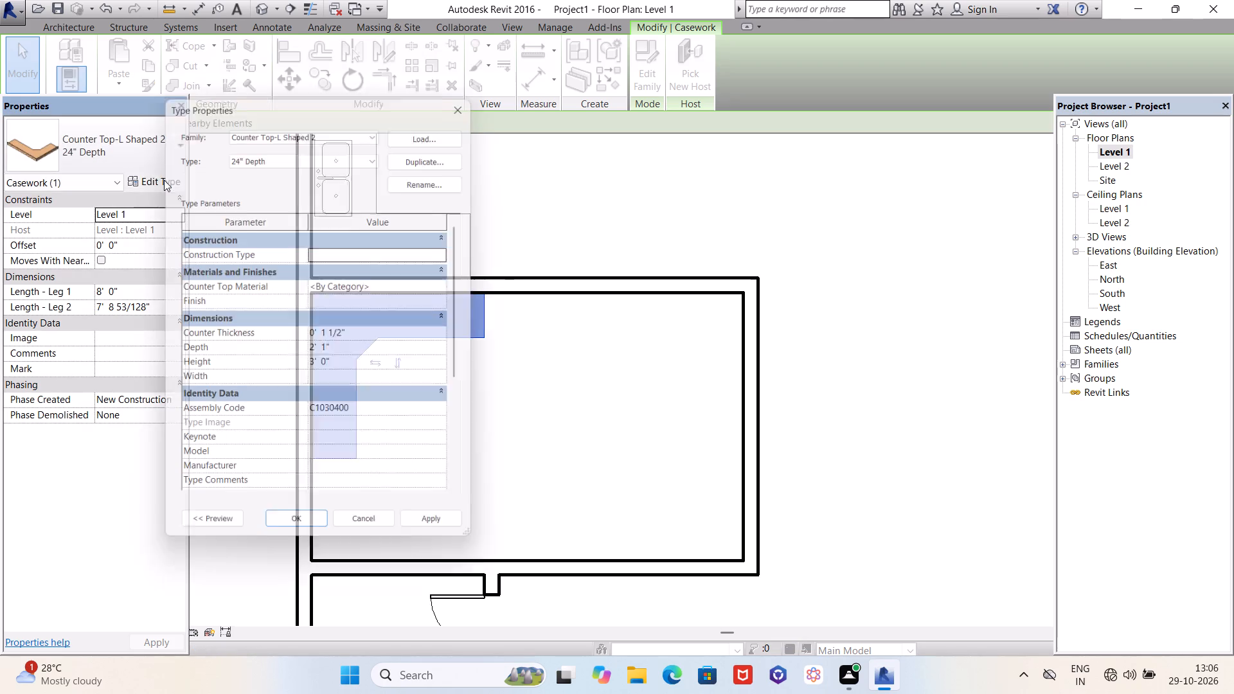
left_click_drag(360, 353, 310, 343)
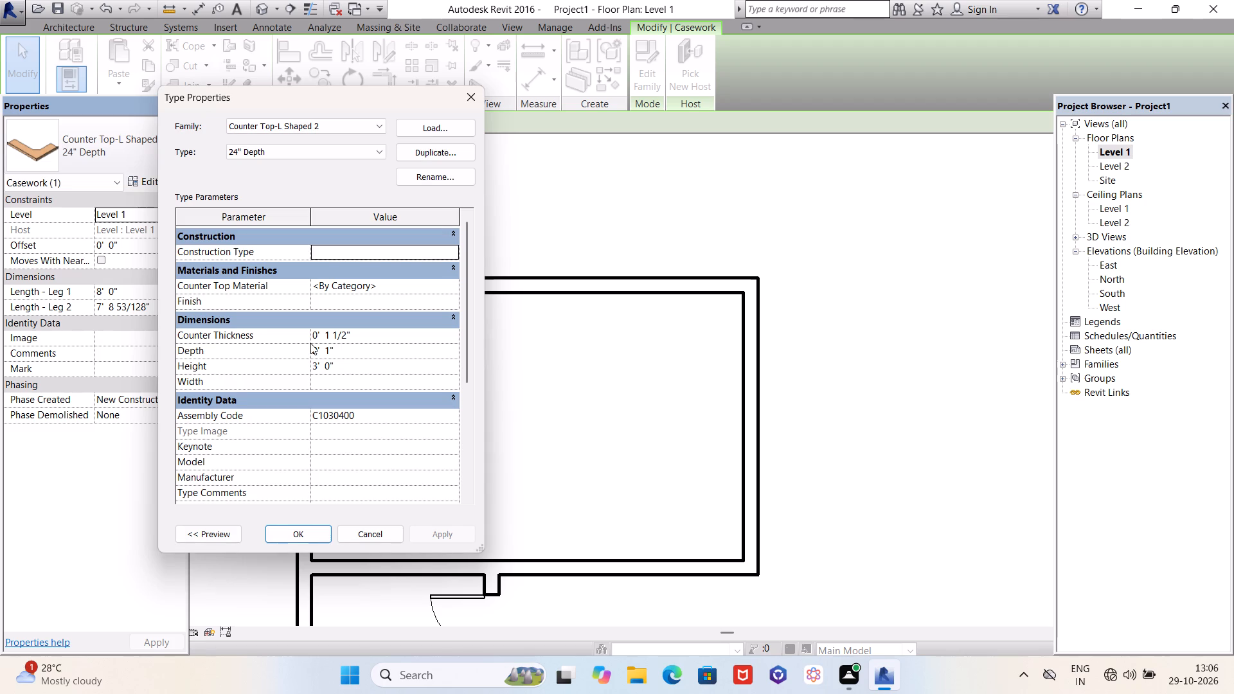
left_click_drag(310, 343, 315, 343)
type("3'")
key("Return")
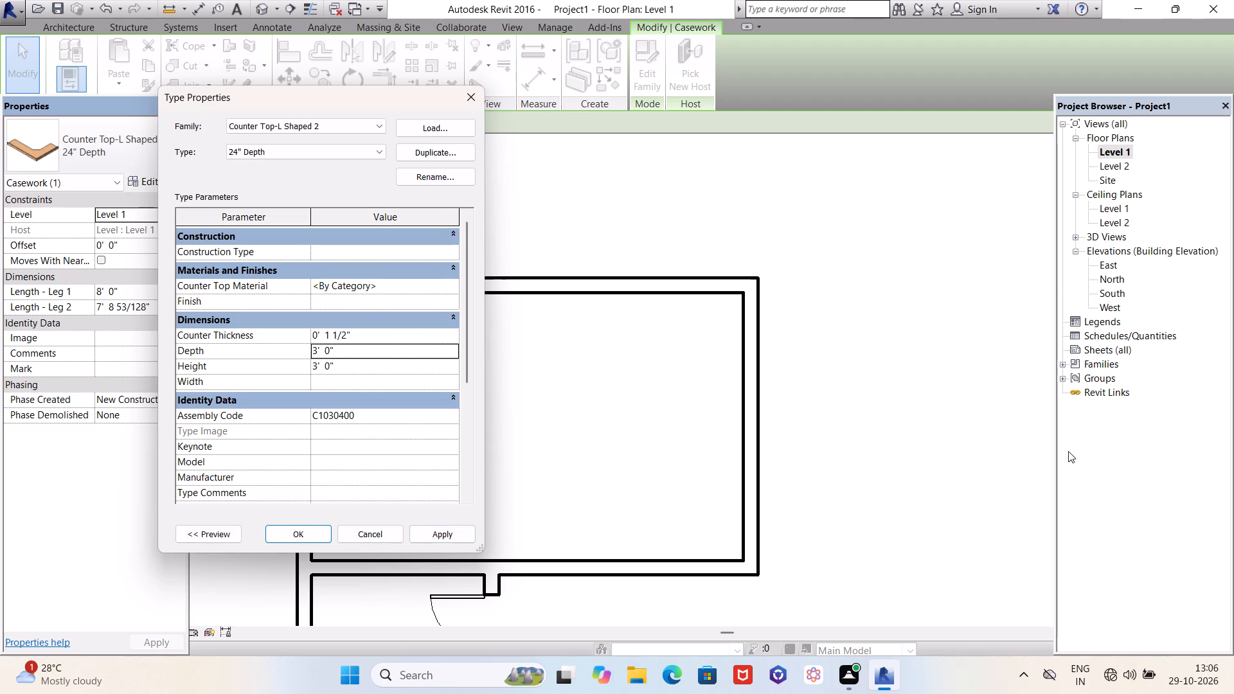
scroll(1063, 449, "down", 3)
scroll(868, 427, "down", 2)
left_click(438, 536)
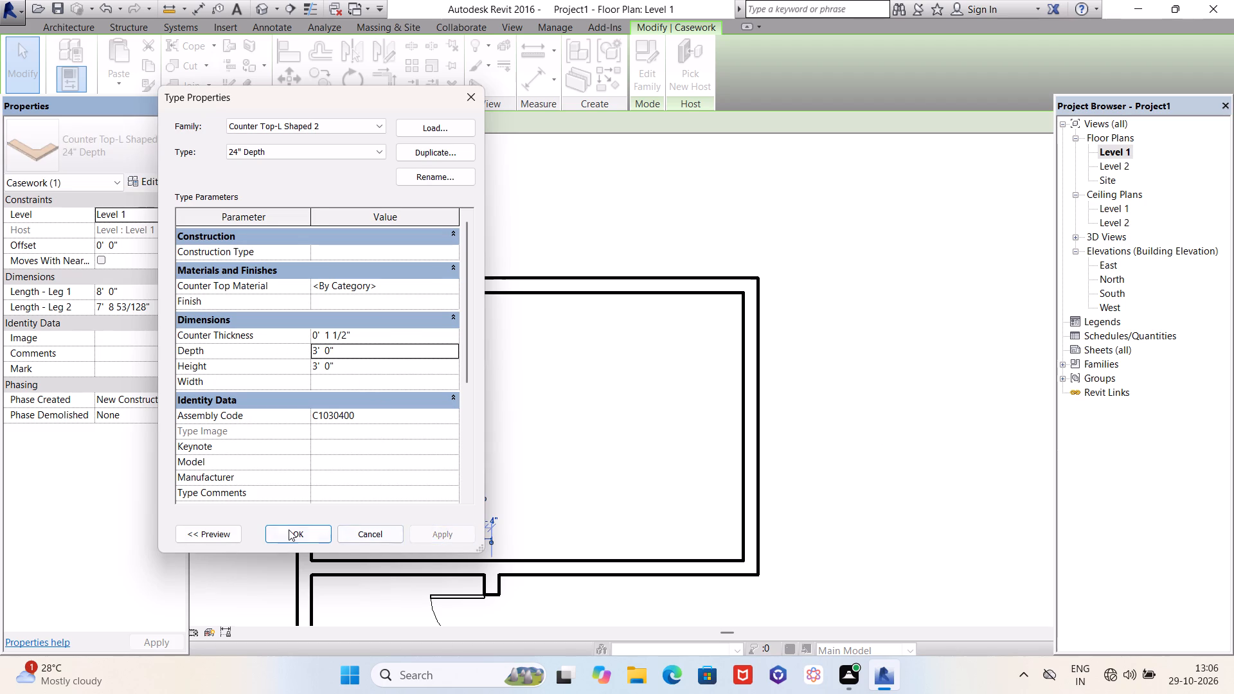
left_click(288, 529)
key("Escape")
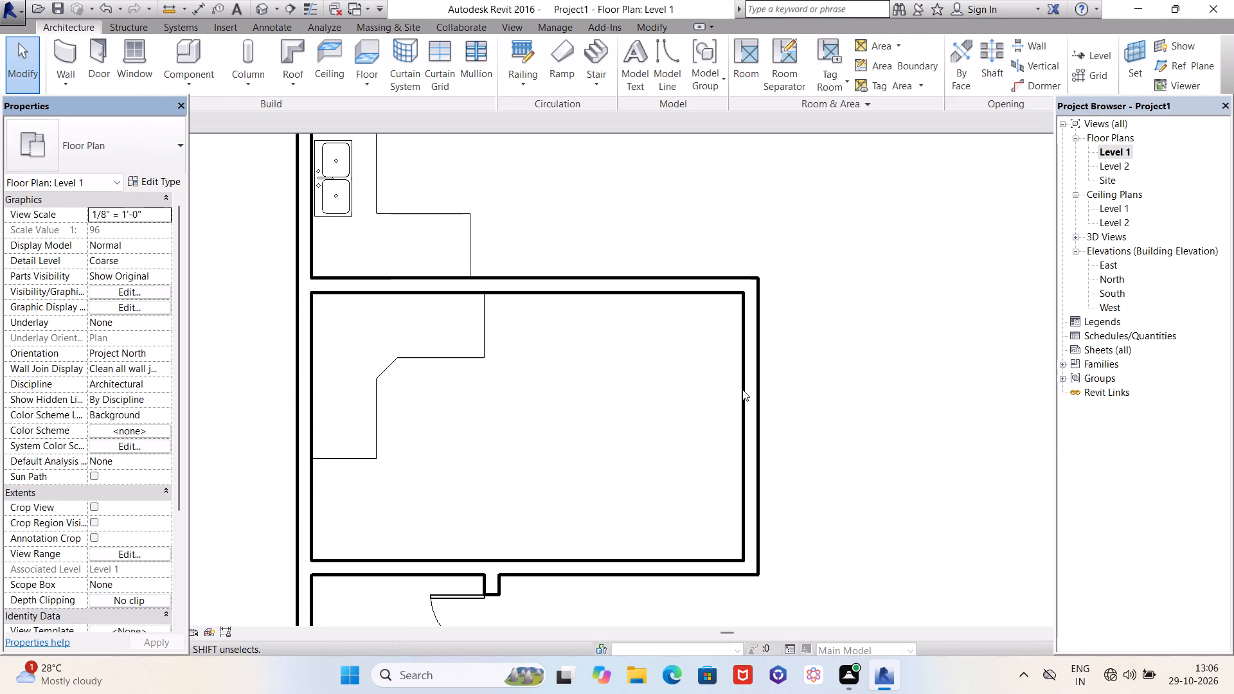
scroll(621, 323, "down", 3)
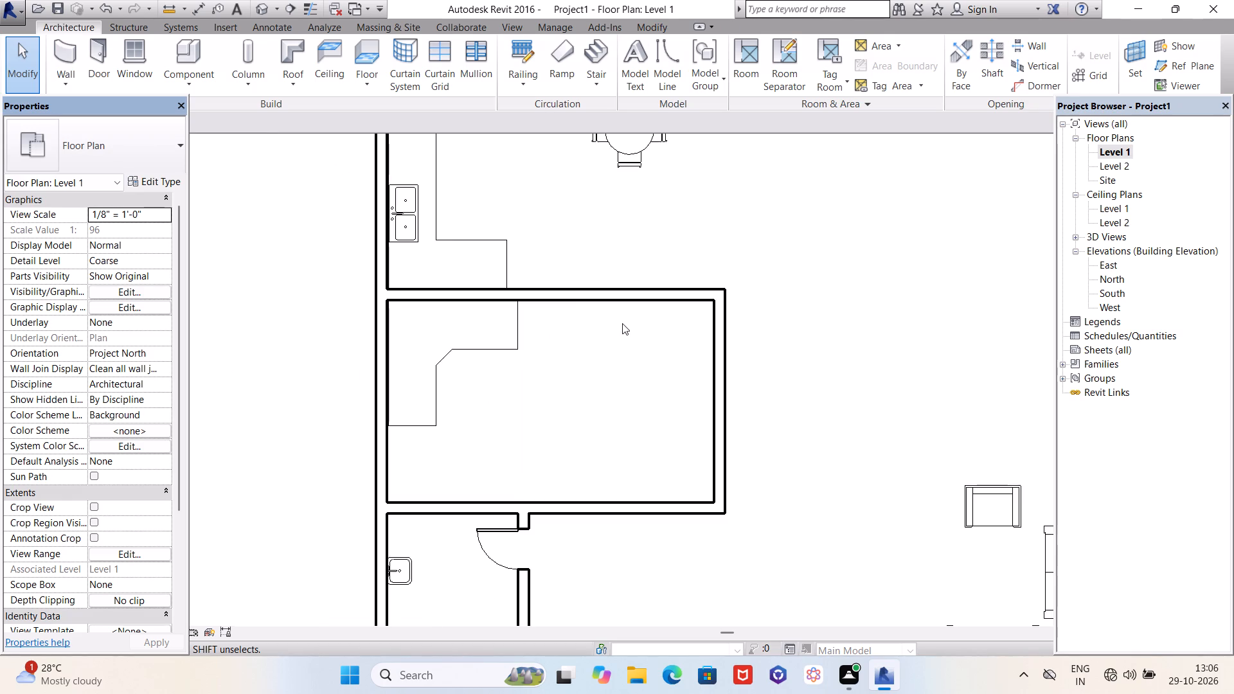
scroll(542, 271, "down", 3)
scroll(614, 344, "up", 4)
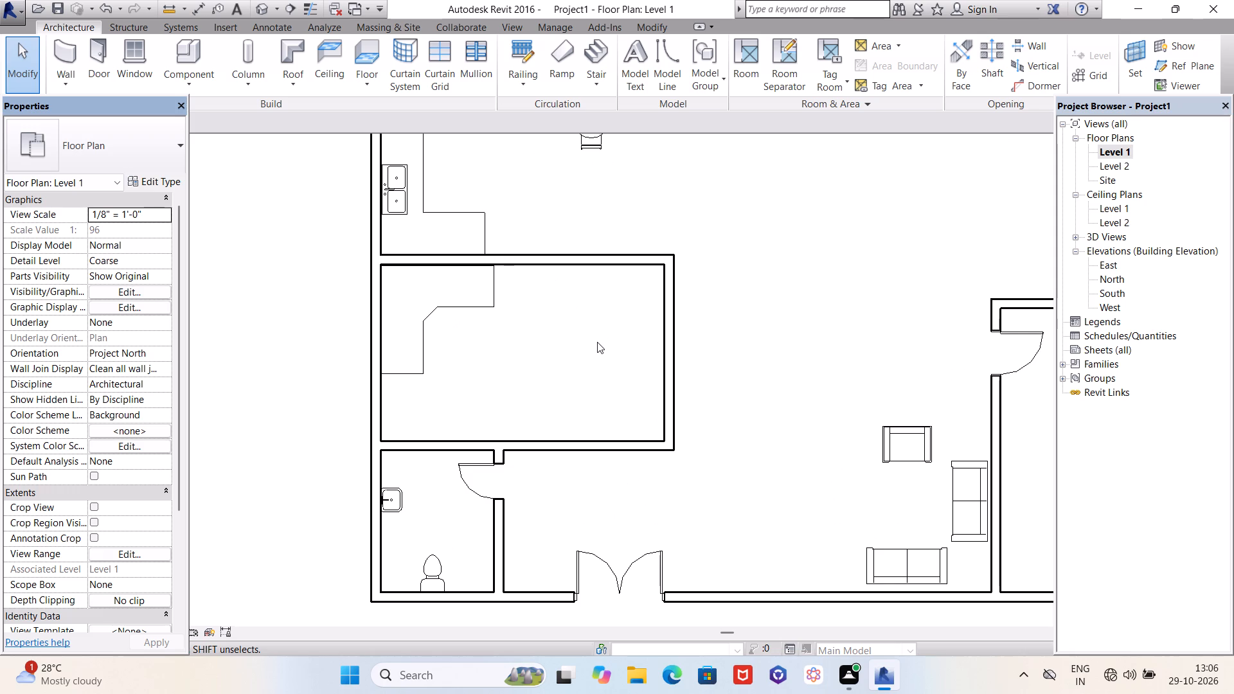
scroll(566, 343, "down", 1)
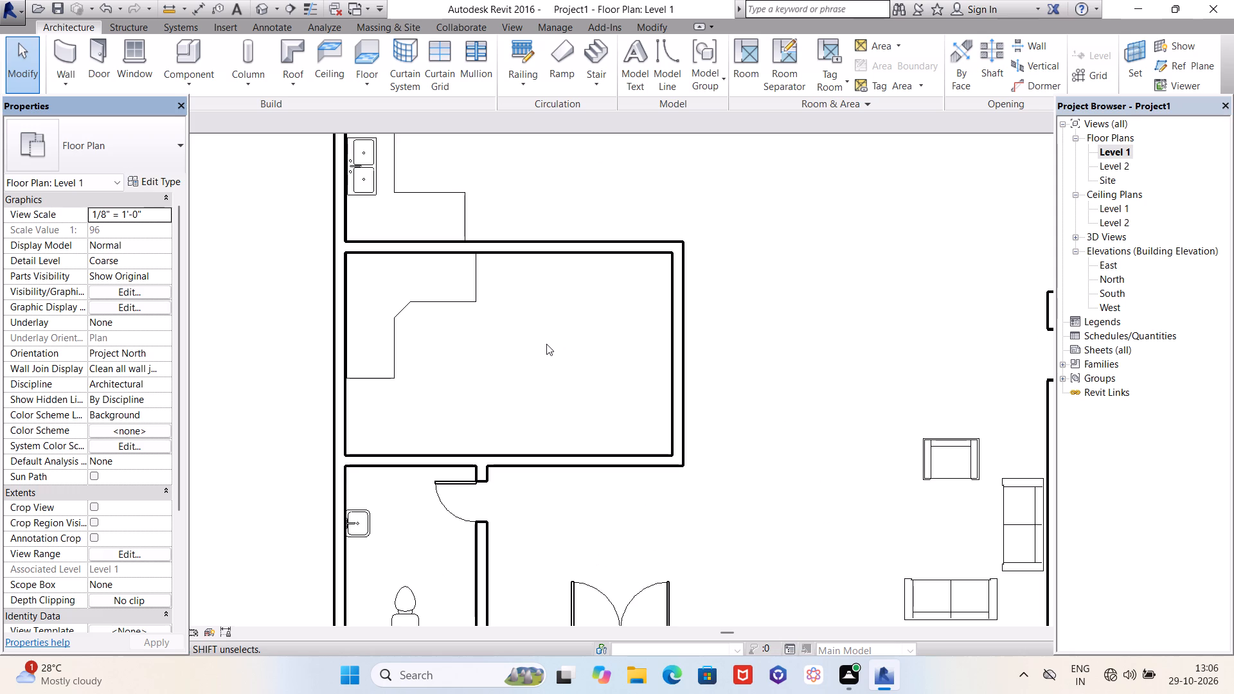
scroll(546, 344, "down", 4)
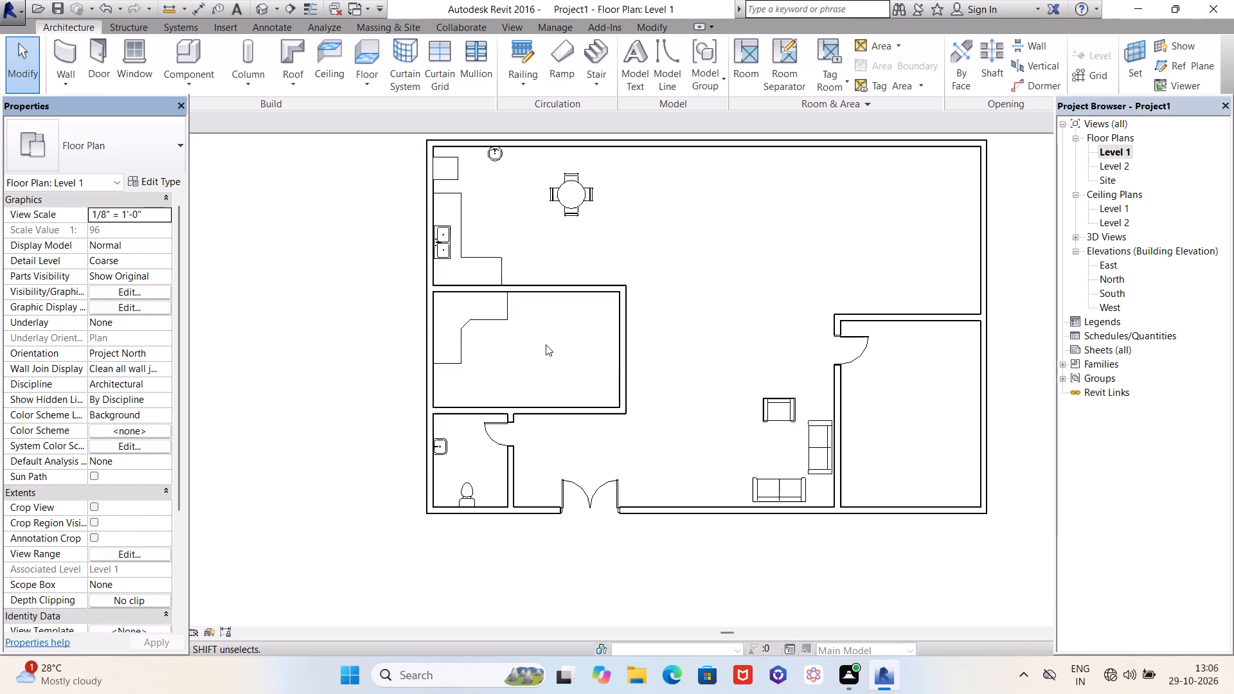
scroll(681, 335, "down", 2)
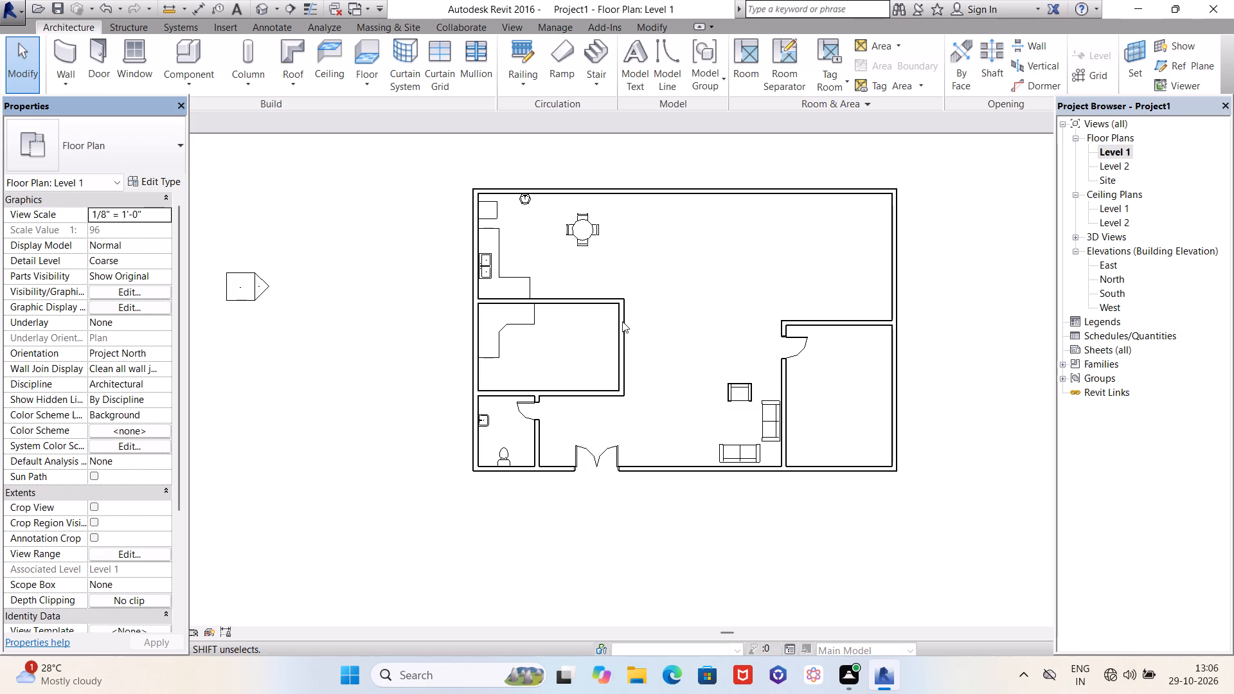
Browse the US Imperial library's Furniture families for another component to load, checking the Tables and Beds folders.
left_click(193, 54)
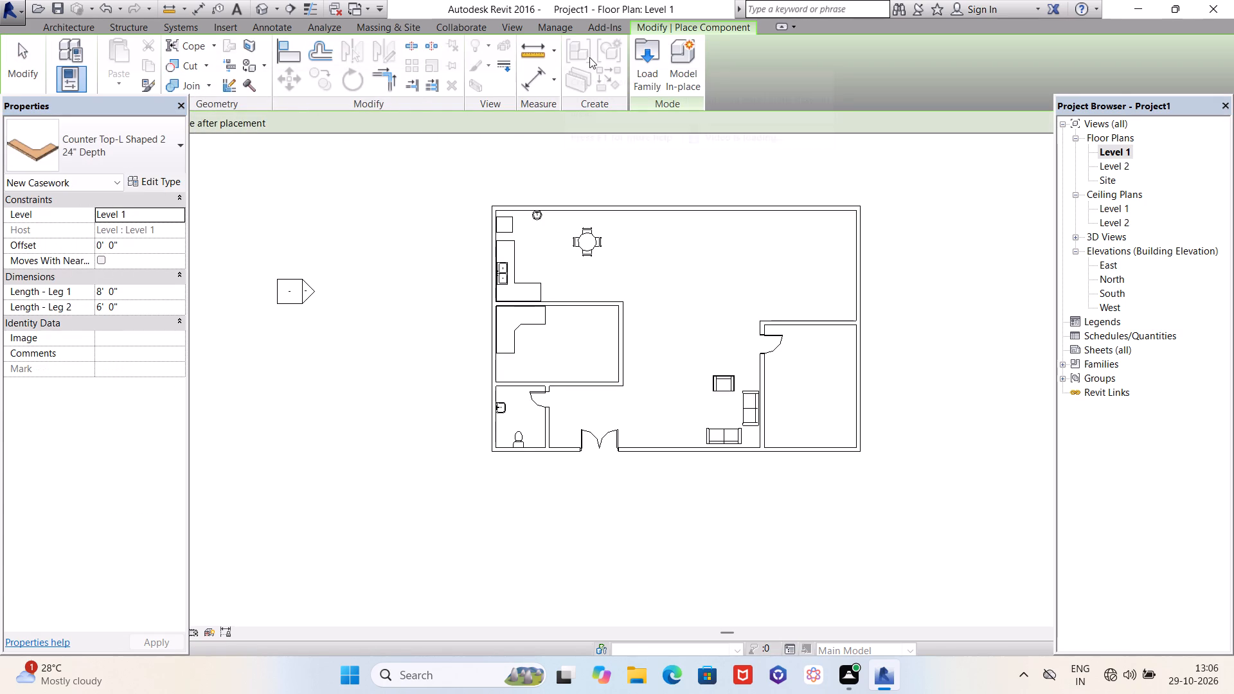
left_click(640, 55)
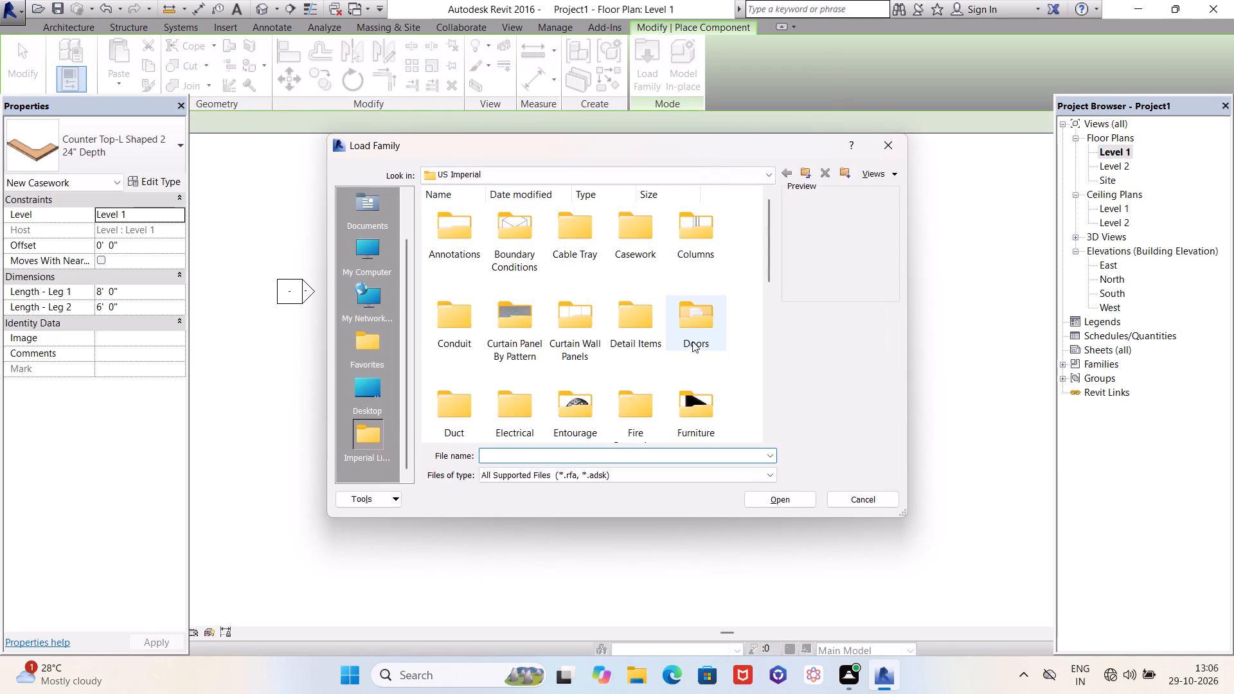
double_click(687, 391)
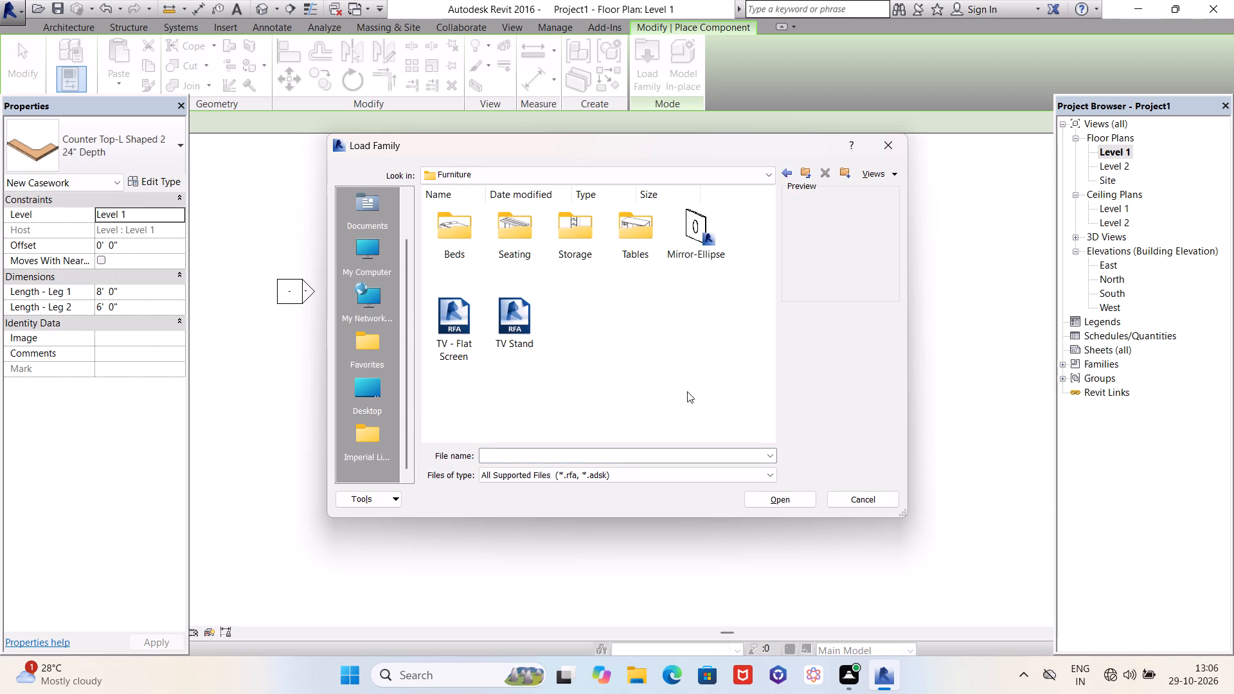
double_click(633, 240)
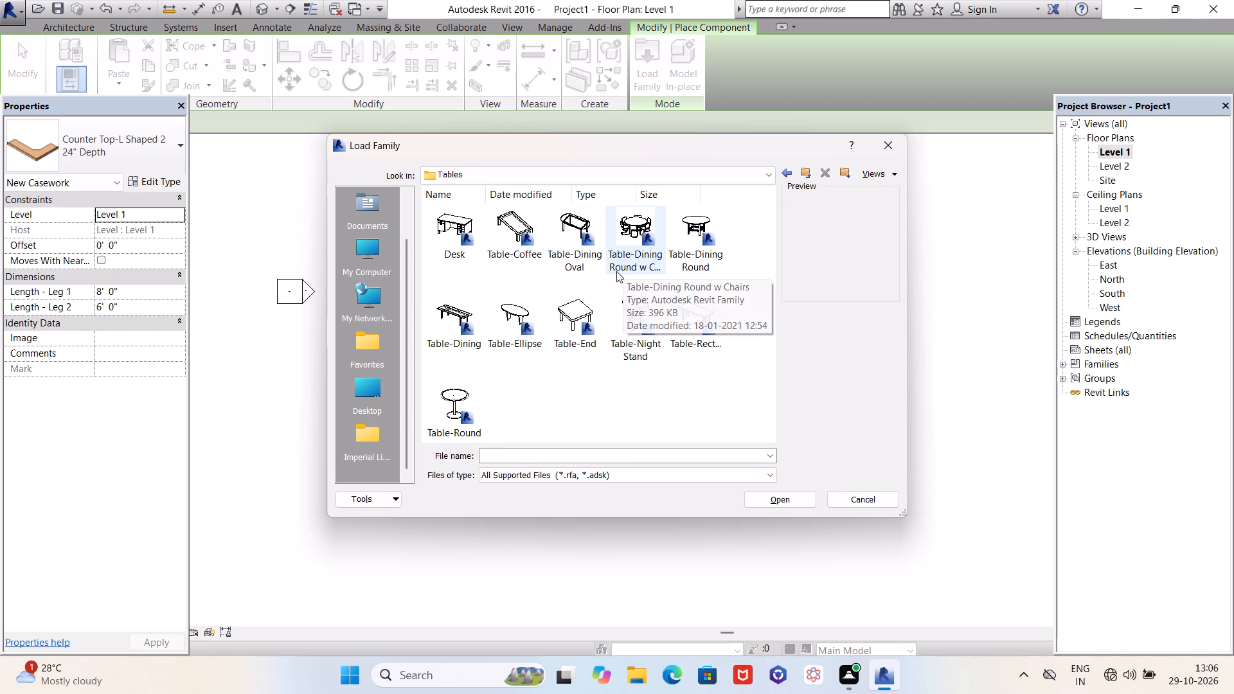
scroll(547, 278, "down", 3)
scroll(547, 278, "up", 3)
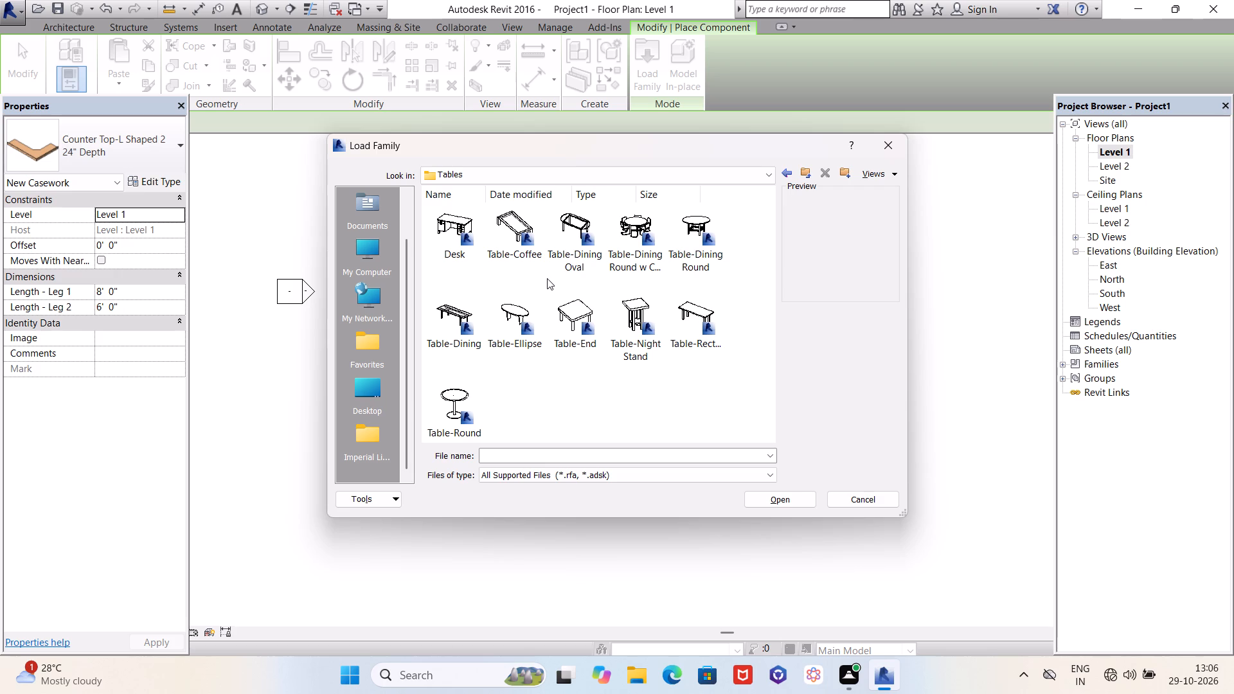
left_click(782, 175)
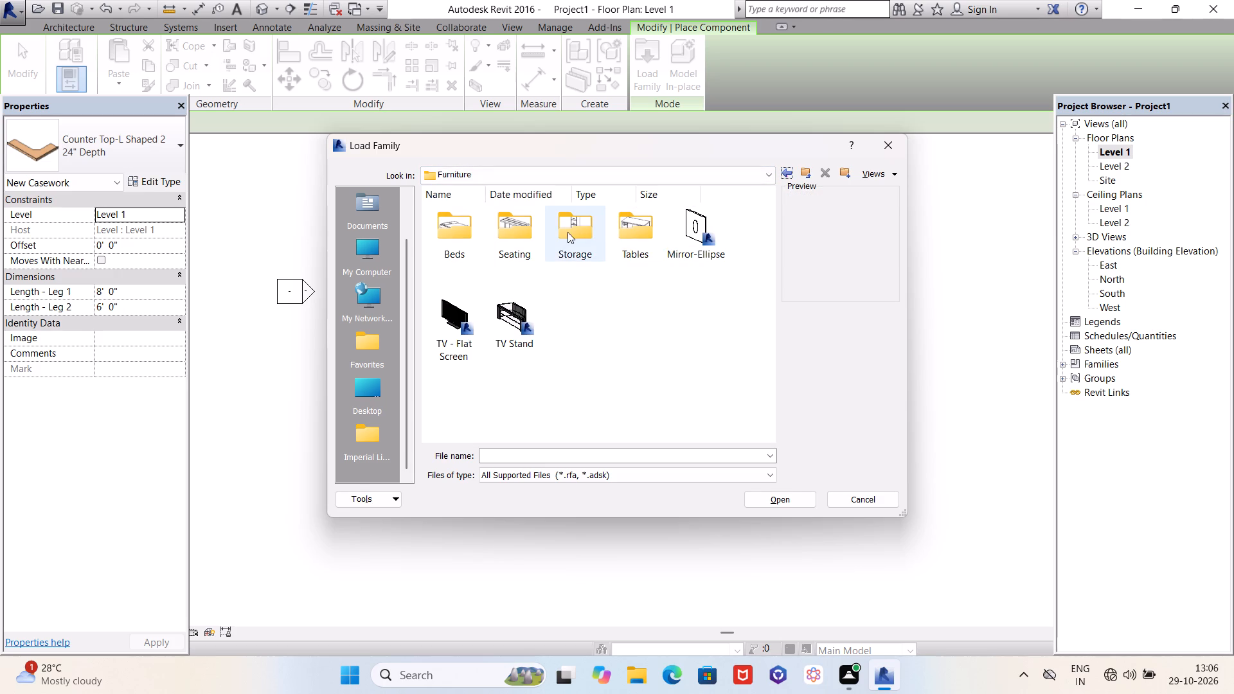
double_click(471, 236)
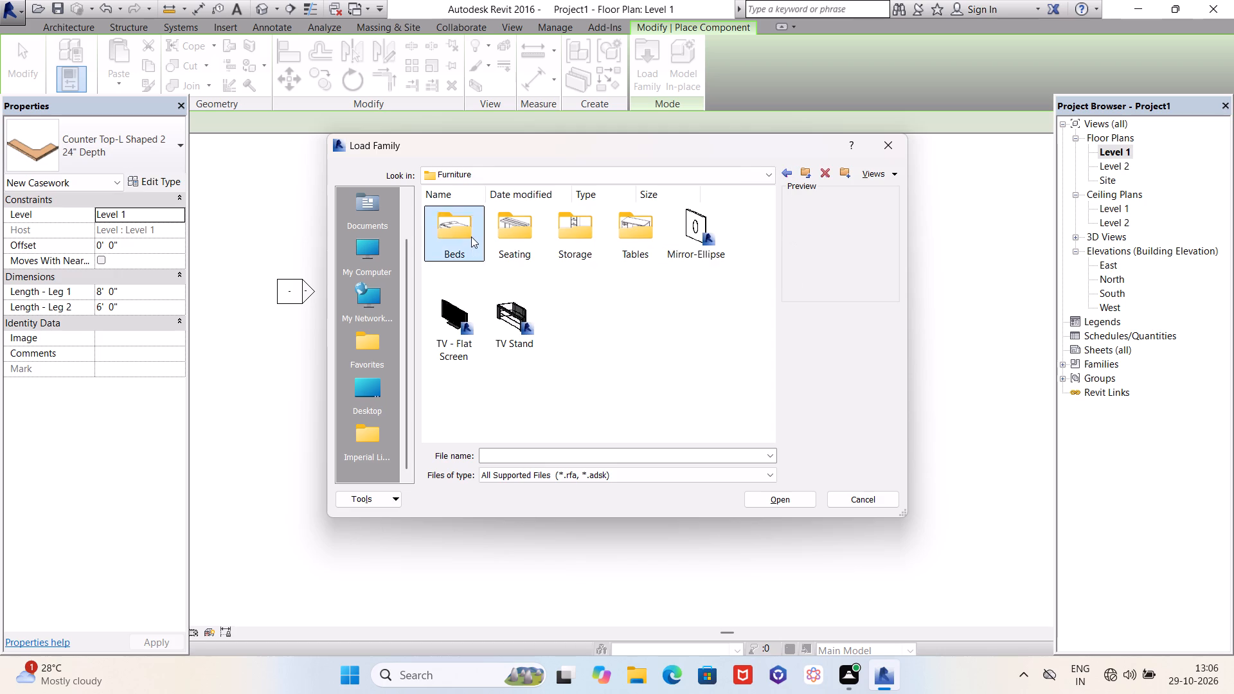
left_click(783, 175)
left_click(783, 175)
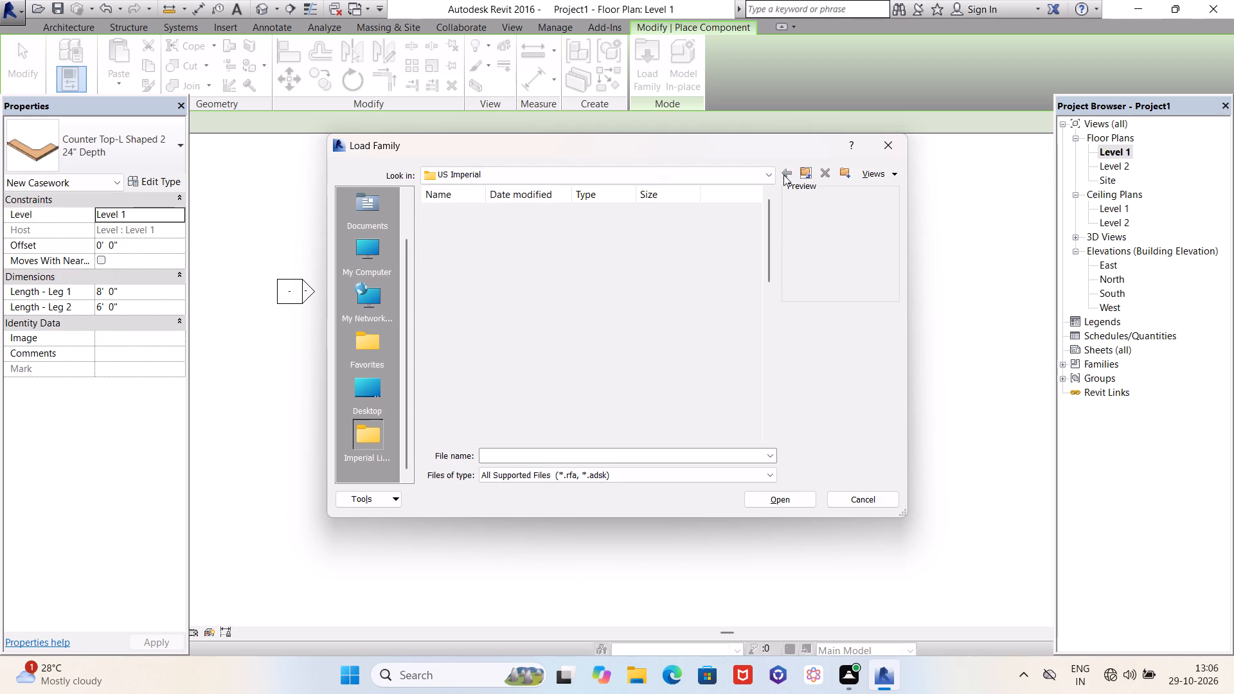
Browse the US Imperial library for another component, checking the Furniture System families, the top-level folders and the Cable Tray fittings.
scroll(705, 314, "down", 1)
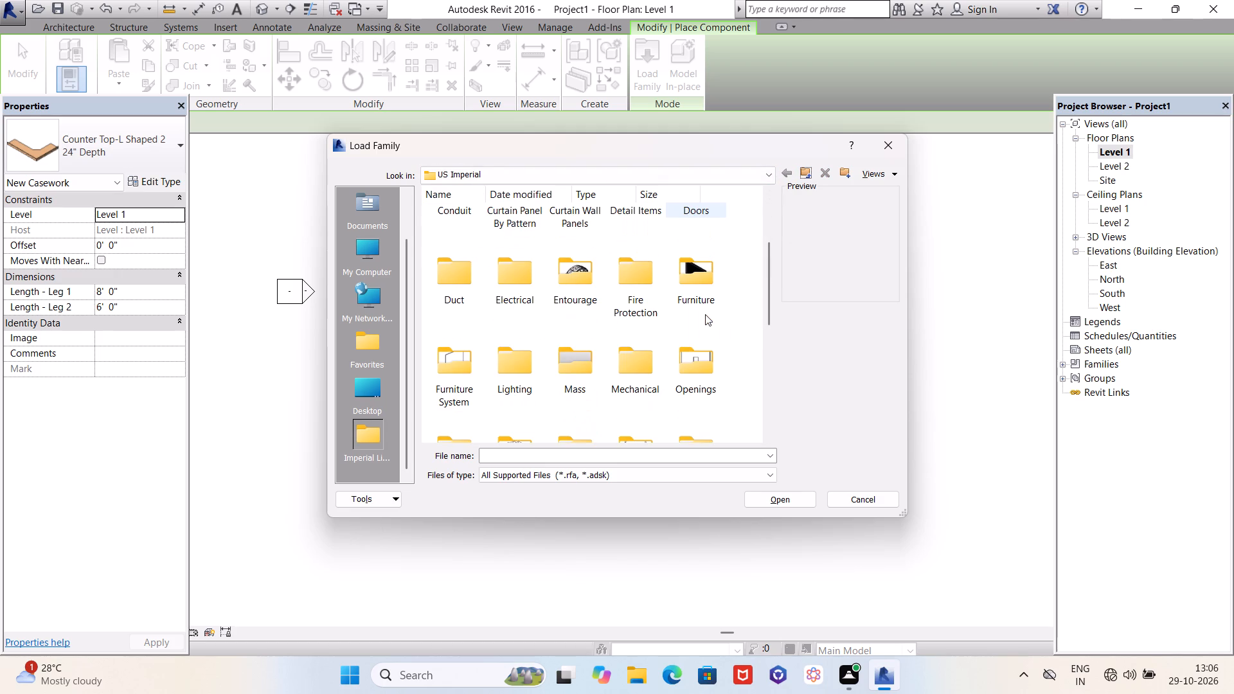
double_click(446, 372)
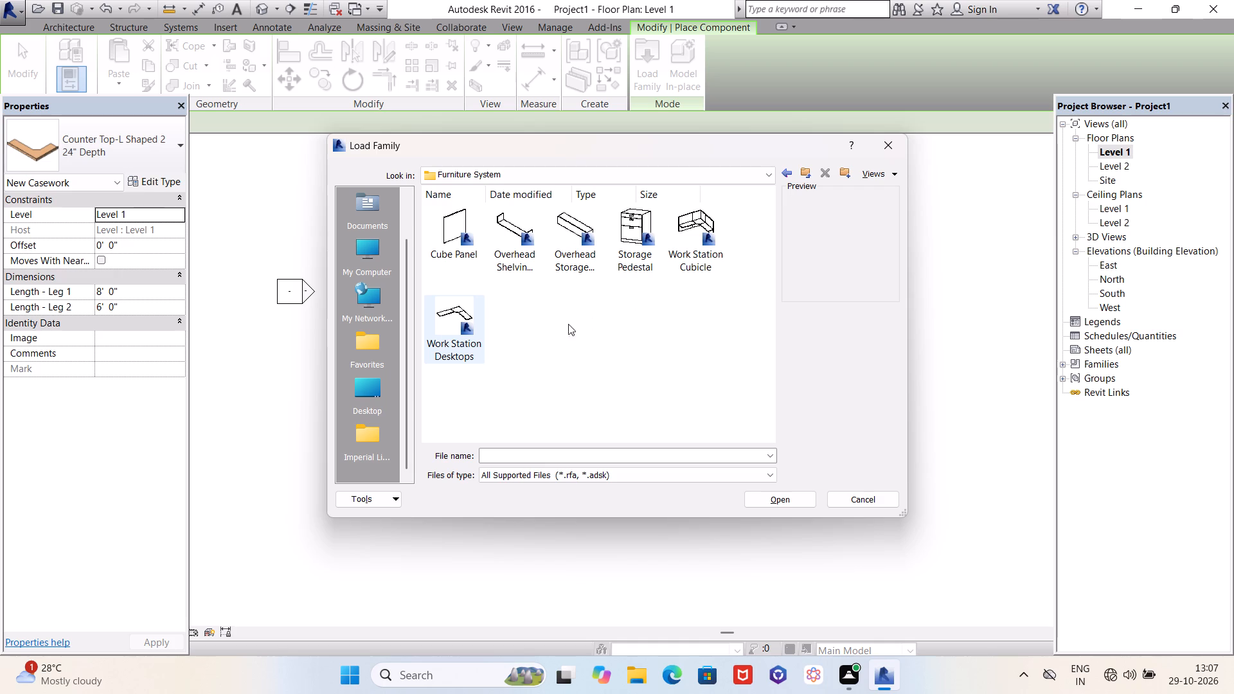
left_click(449, 326)
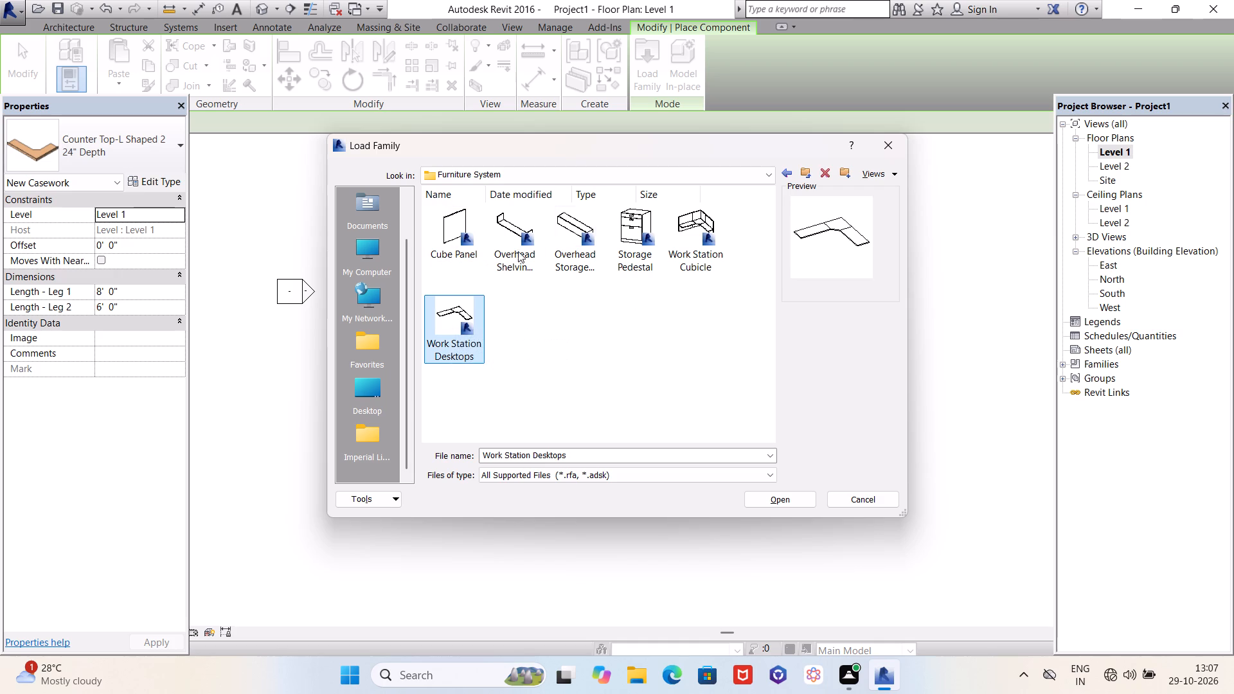
left_click(580, 236)
left_click(788, 173)
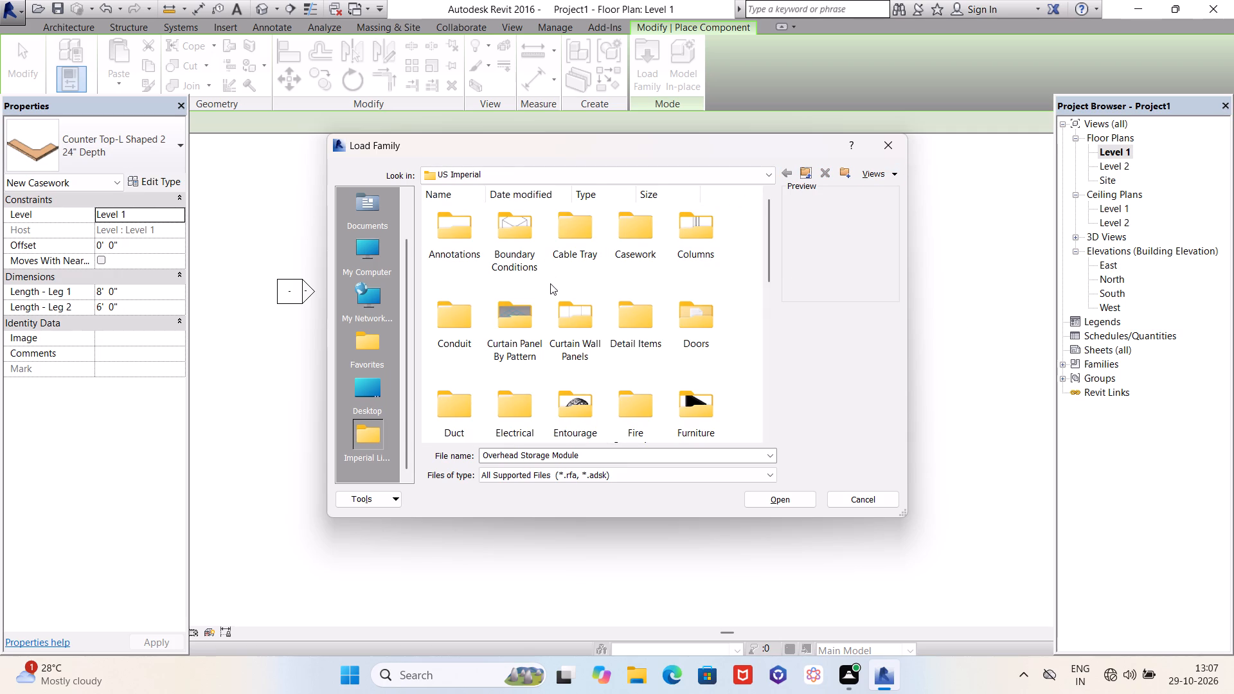
scroll(550, 283, "down", 1)
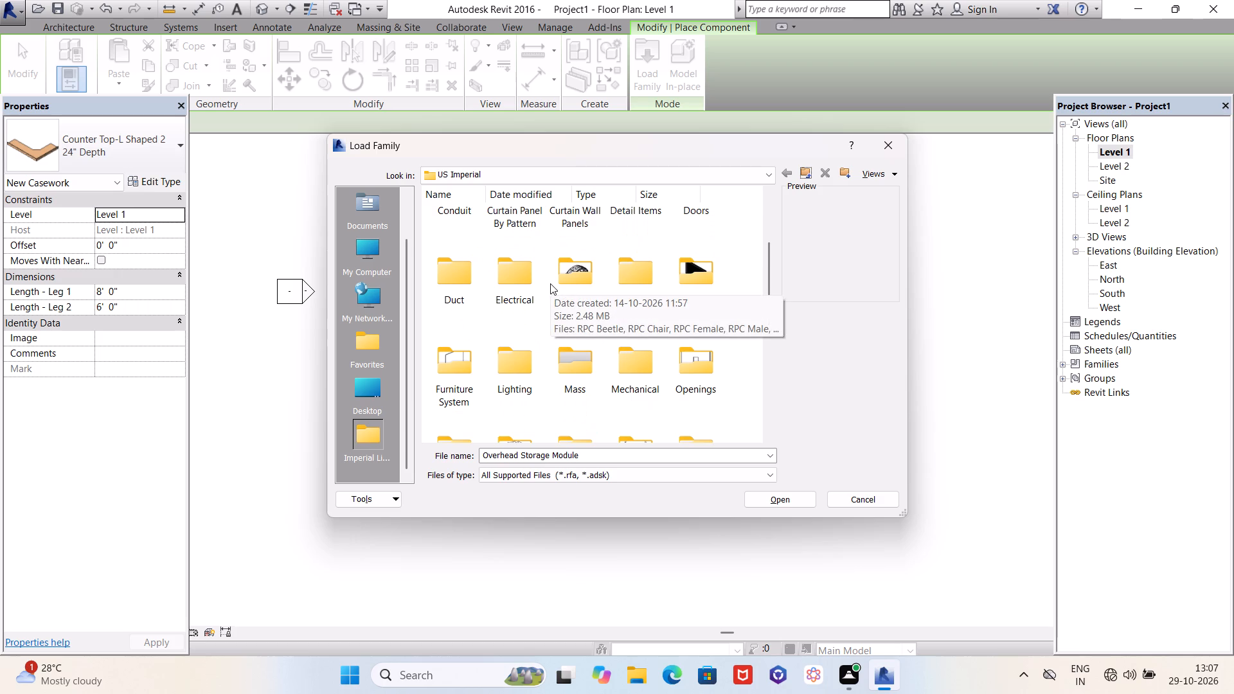
scroll(550, 283, "down", 1)
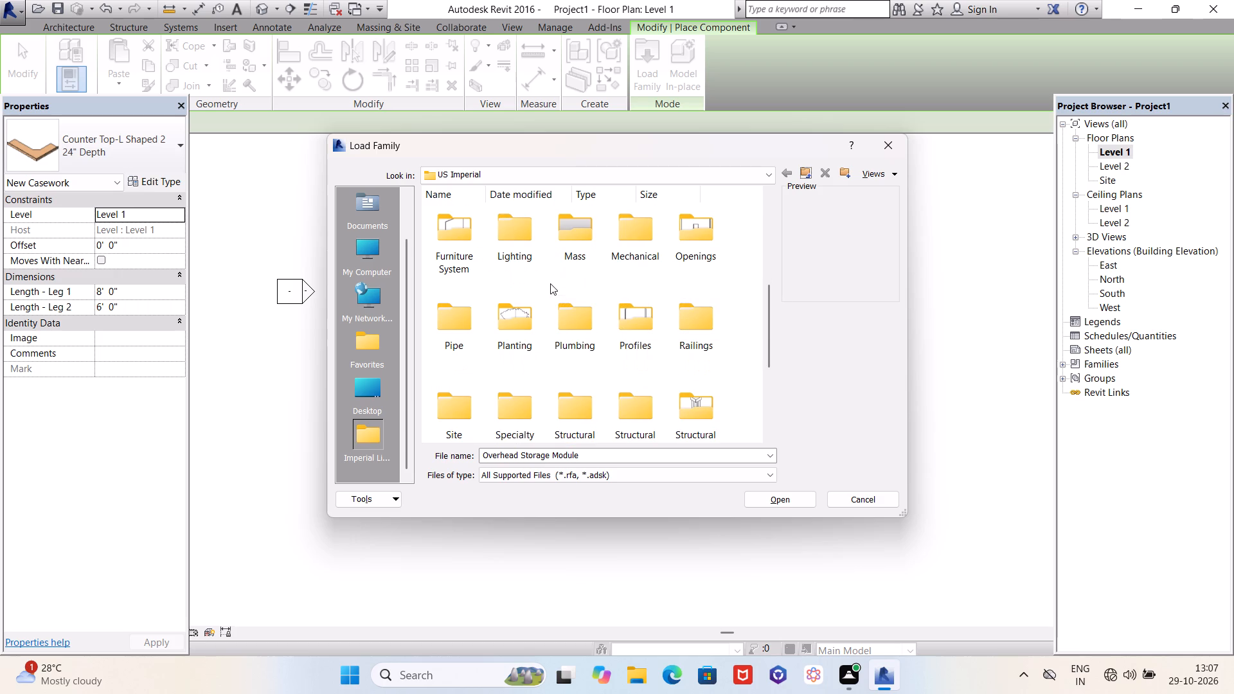
scroll(550, 283, "down", 1)
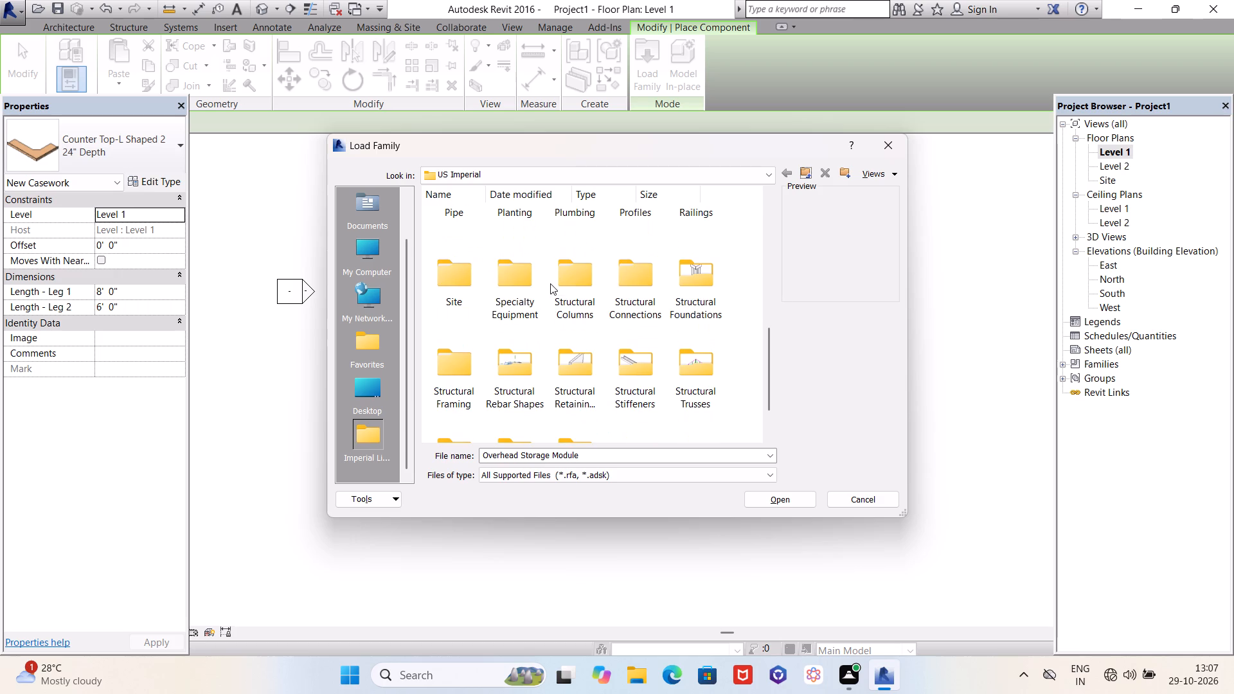
scroll(550, 283, "down", 2)
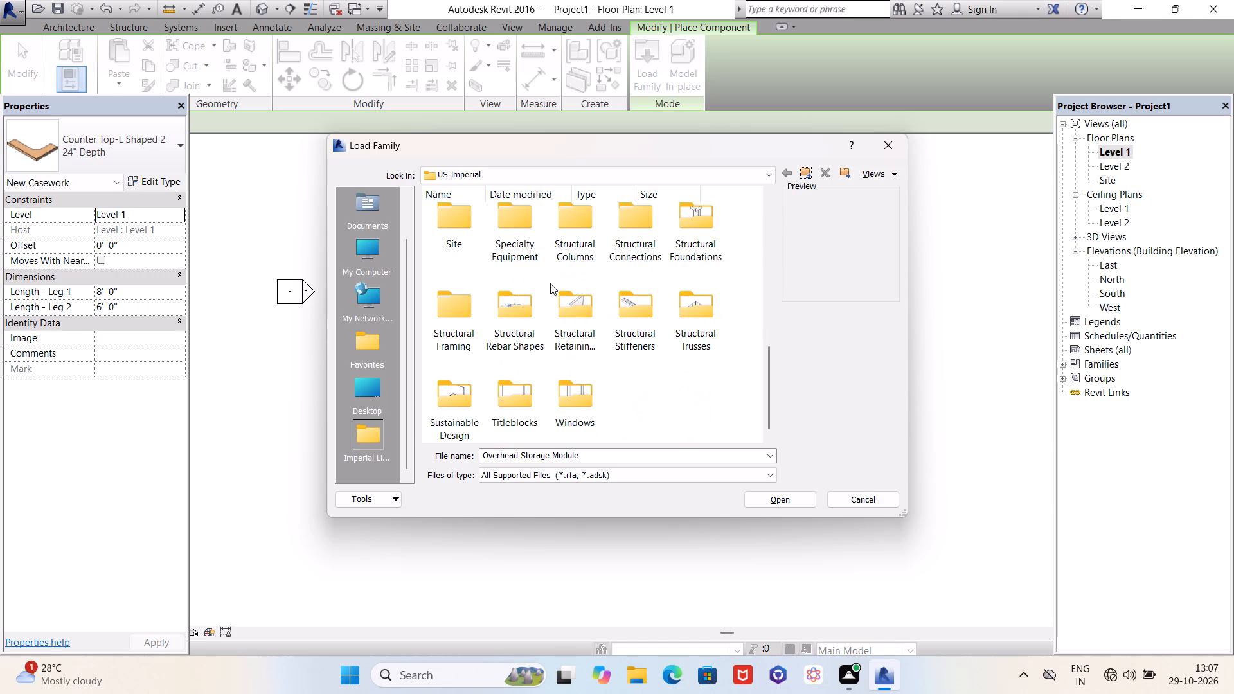
scroll(550, 283, "up", 9)
scroll(679, 303, "down", 2)
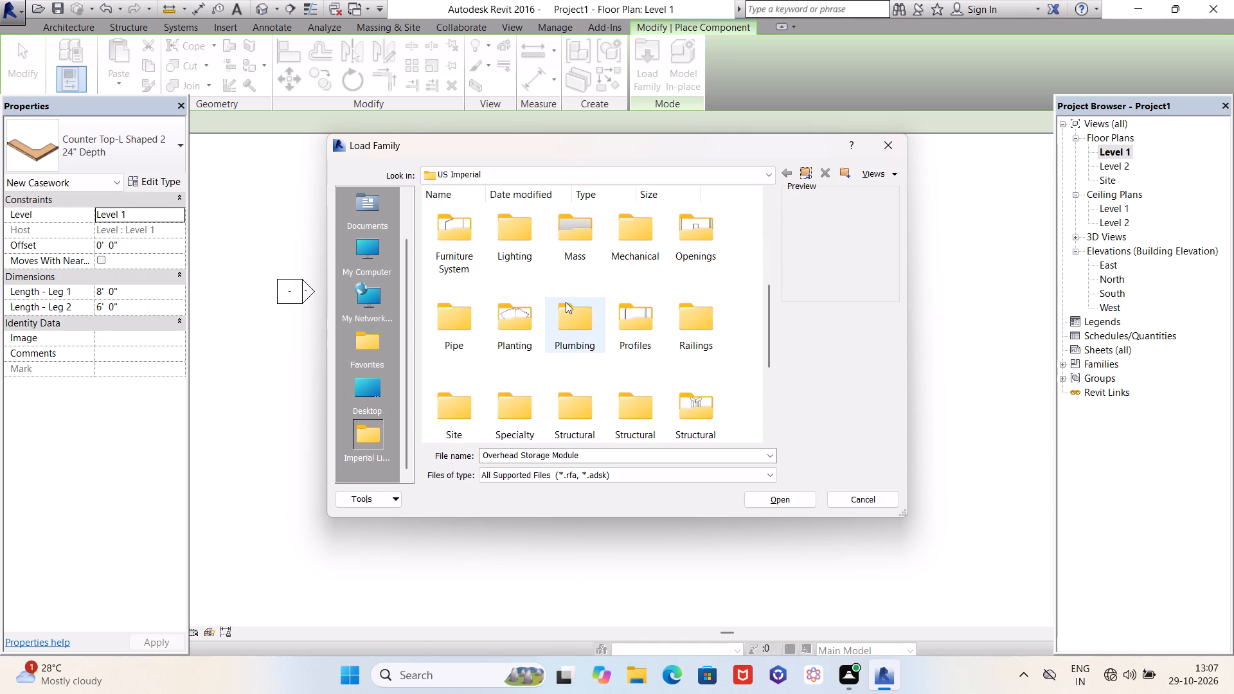
scroll(566, 302, "up", 4)
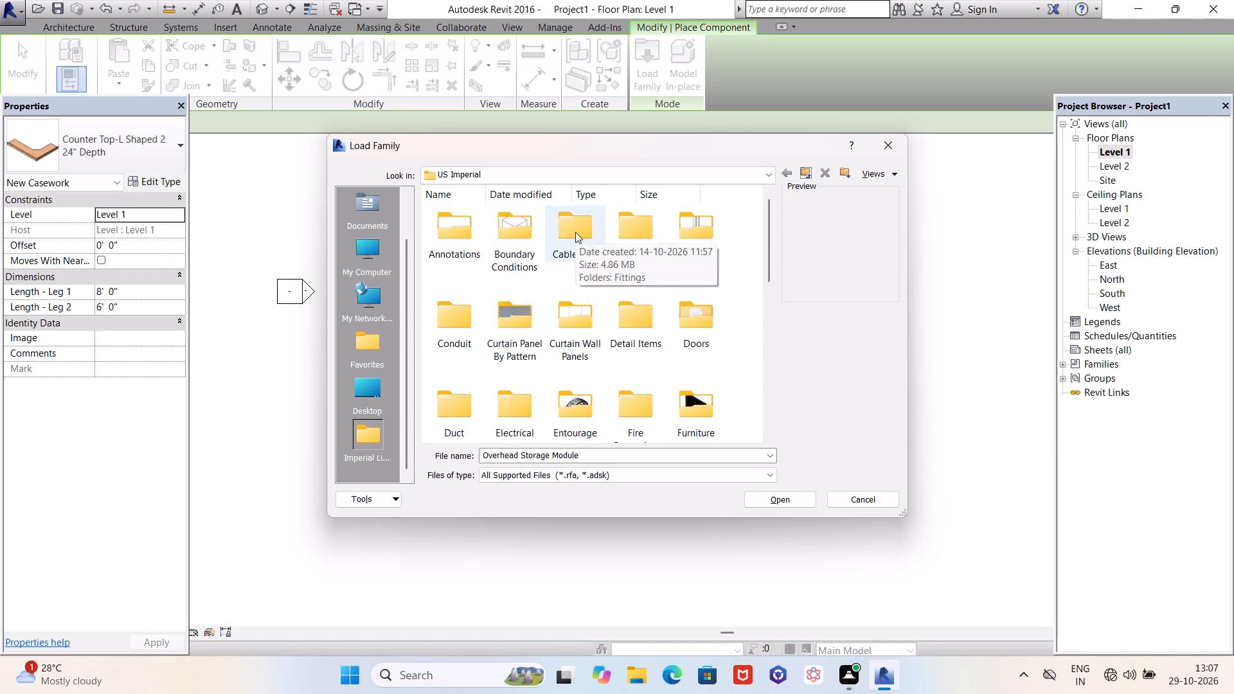
double_click(575, 232)
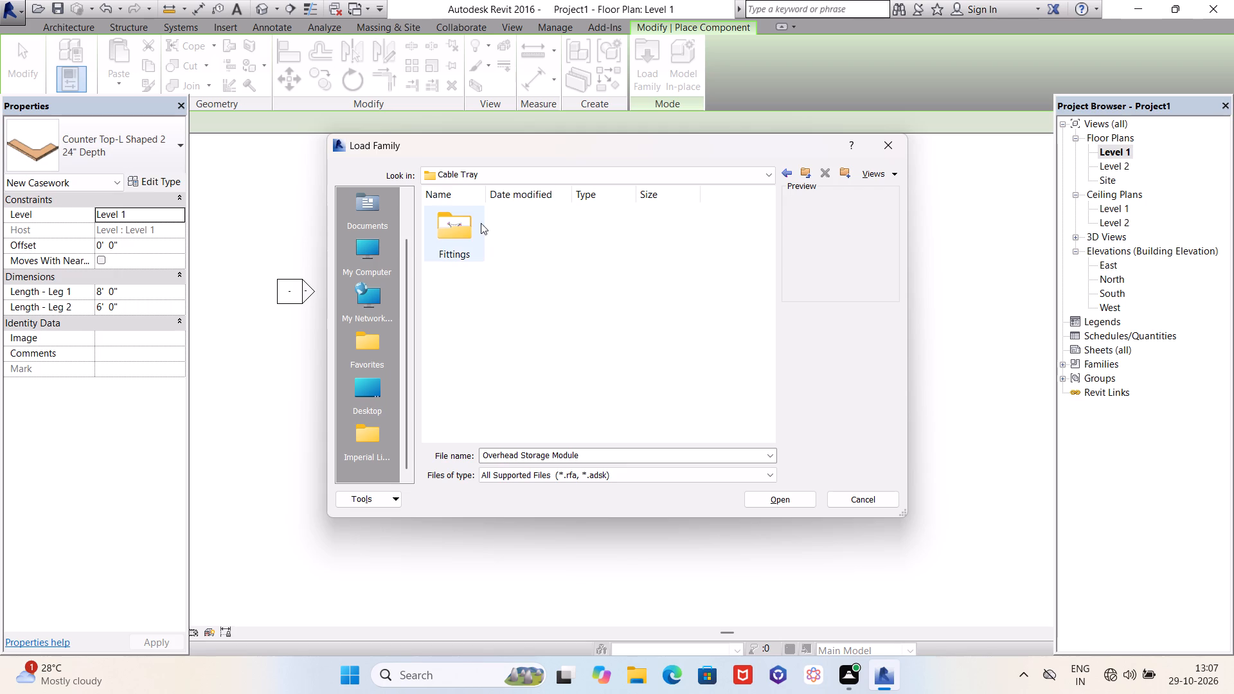
double_click(476, 223)
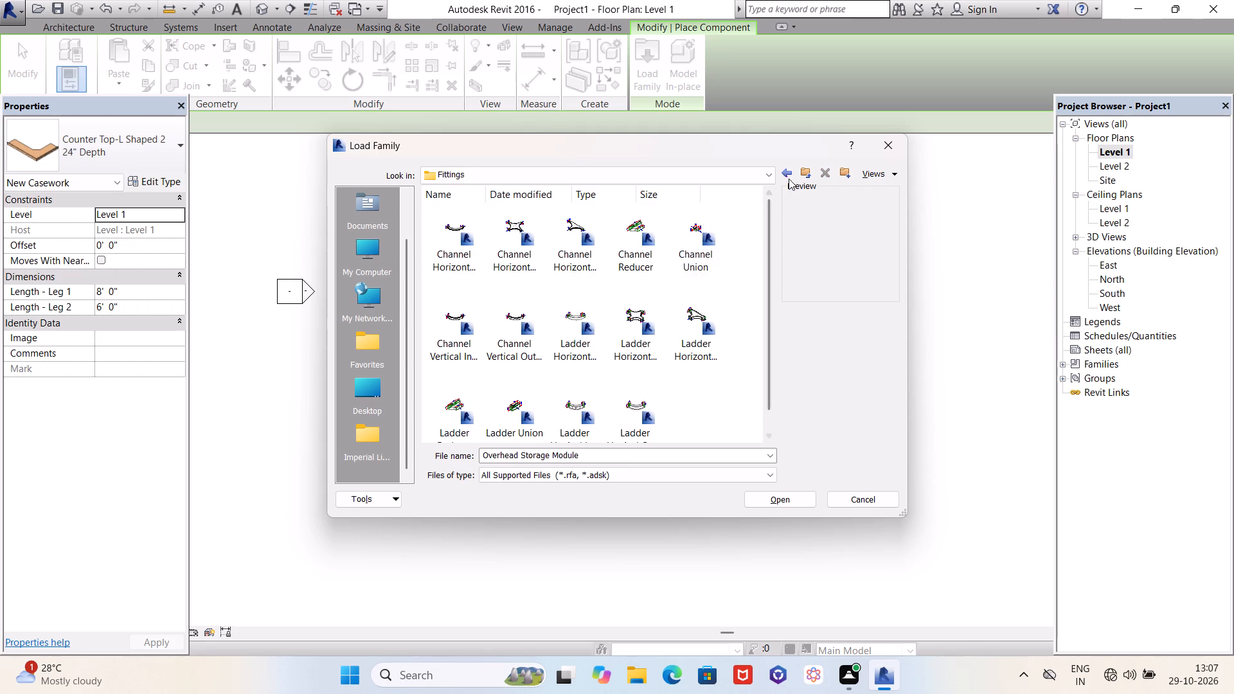
left_click(782, 178)
left_click(782, 178)
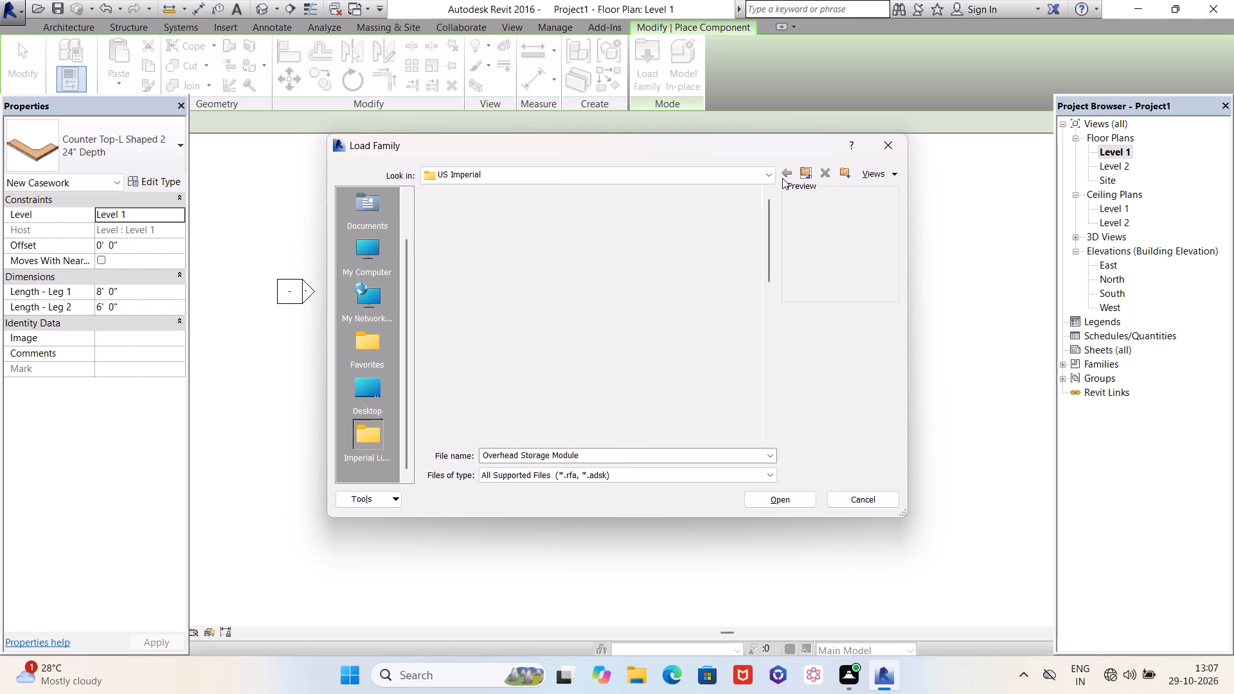
double_click(572, 228)
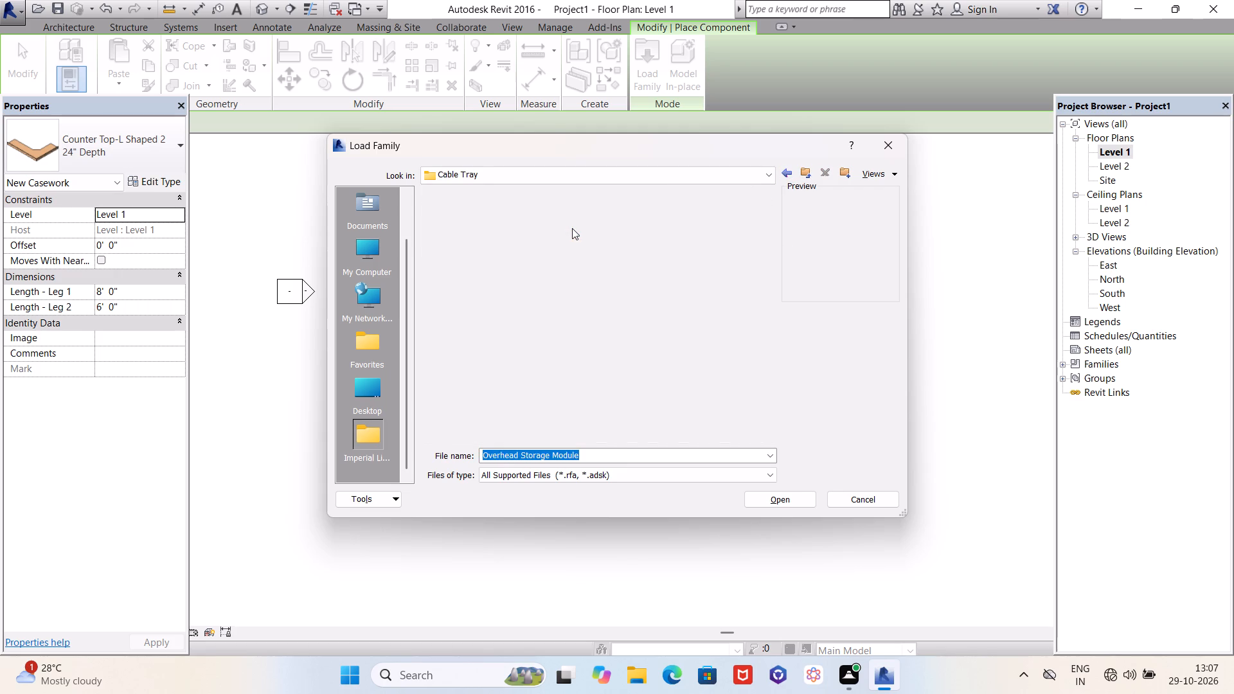
left_click(787, 176)
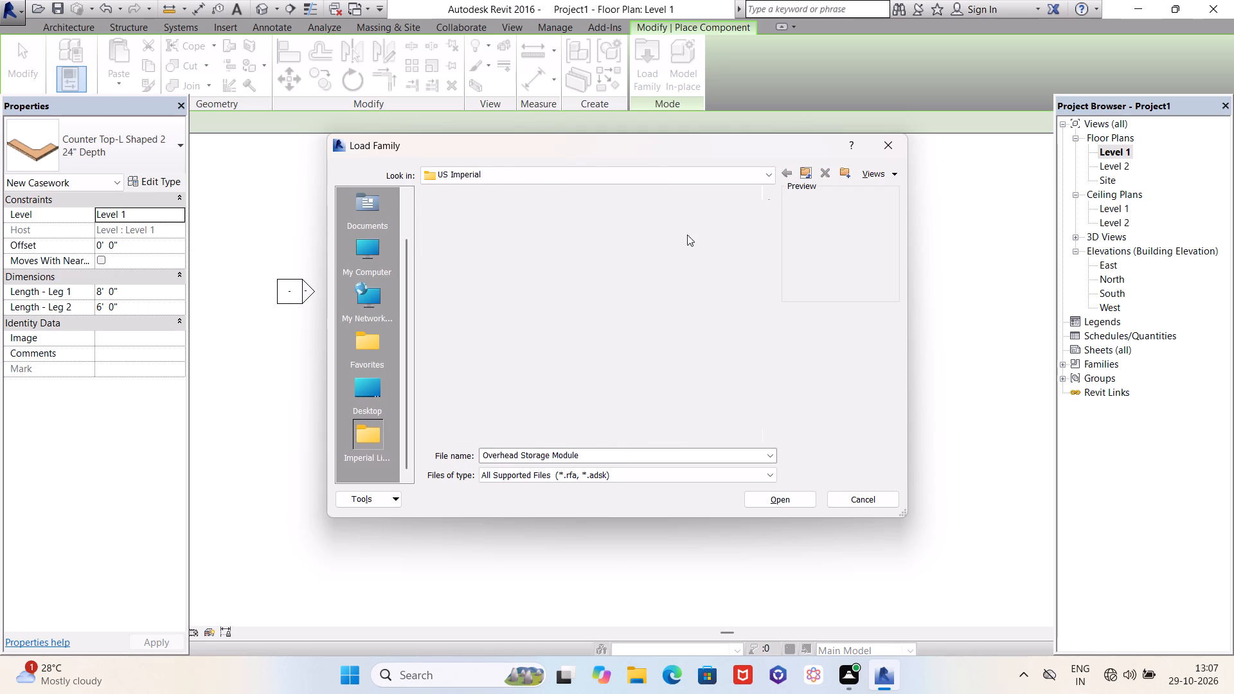
Examine the Casework library's Base Cabinets, Shelving, Tall Cabinets and Wall Cabinets folders for a suitable component.
double_click(648, 240)
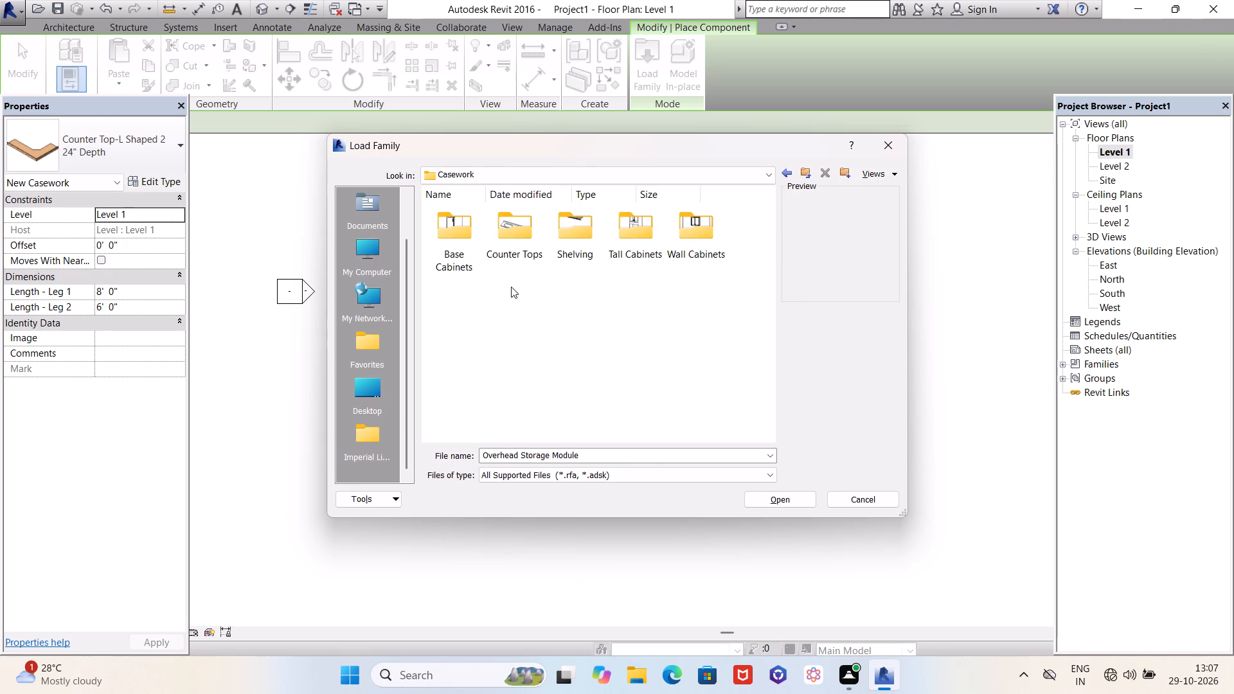
double_click(458, 235)
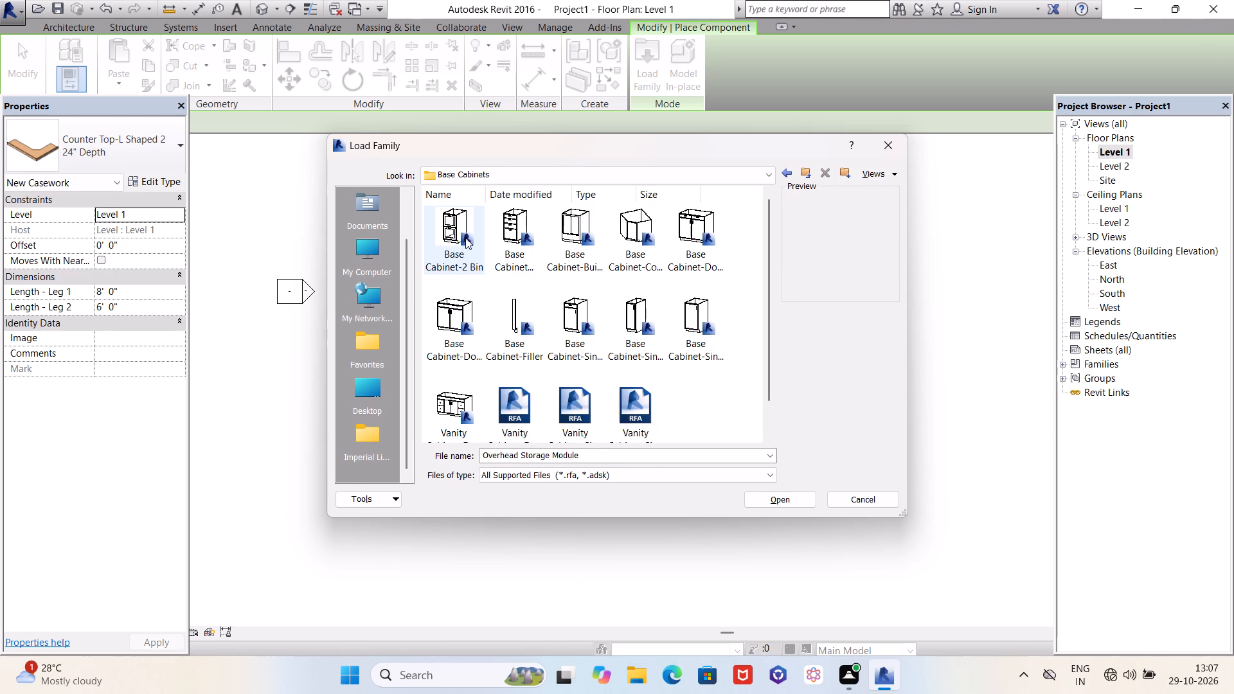
scroll(613, 274, "down", 2)
scroll(613, 273, "up", 3)
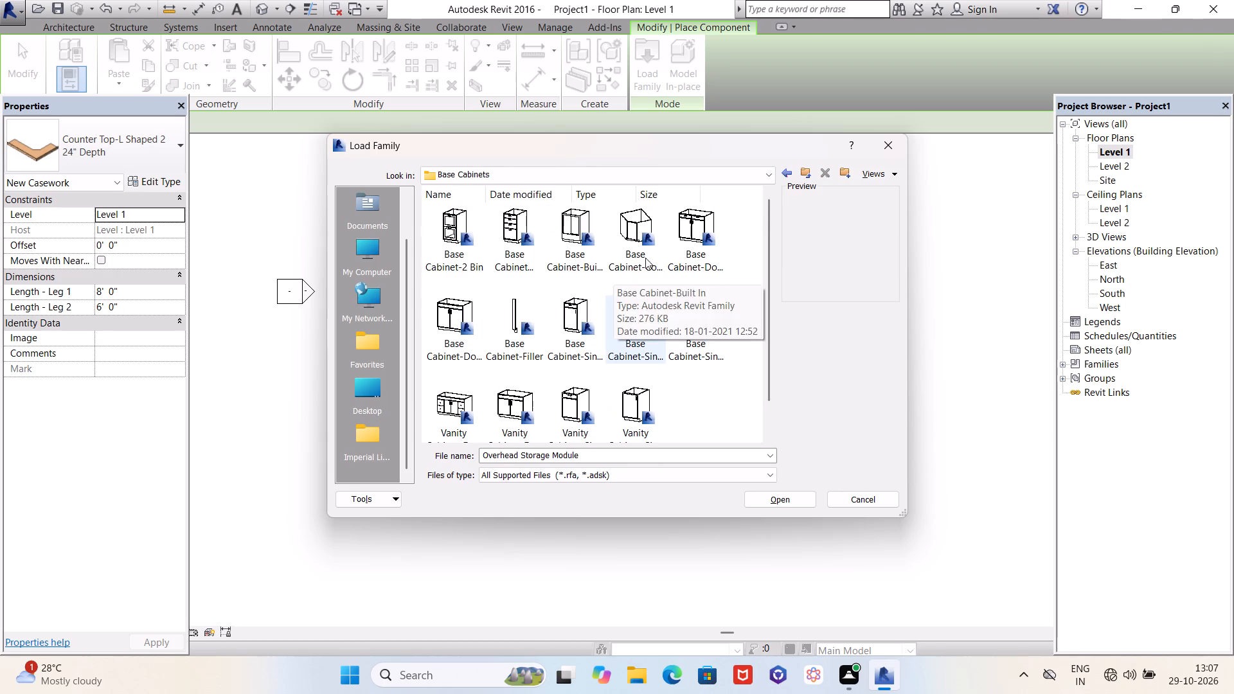
left_click(786, 173)
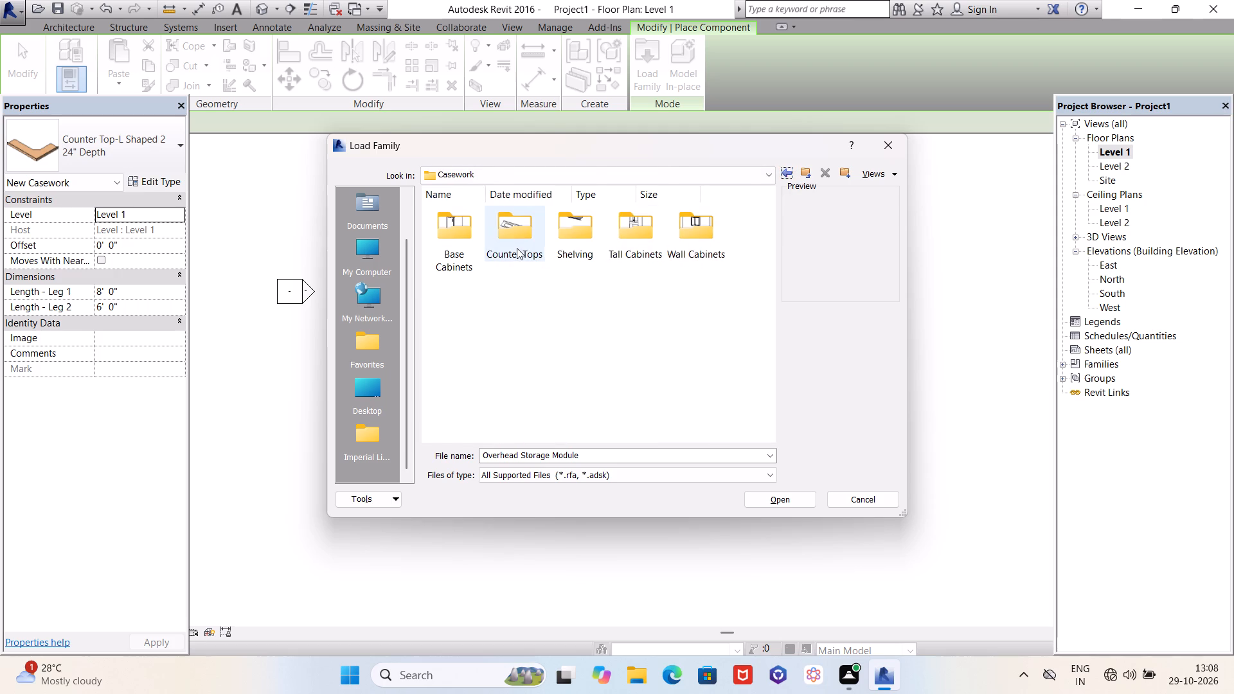
double_click(578, 240)
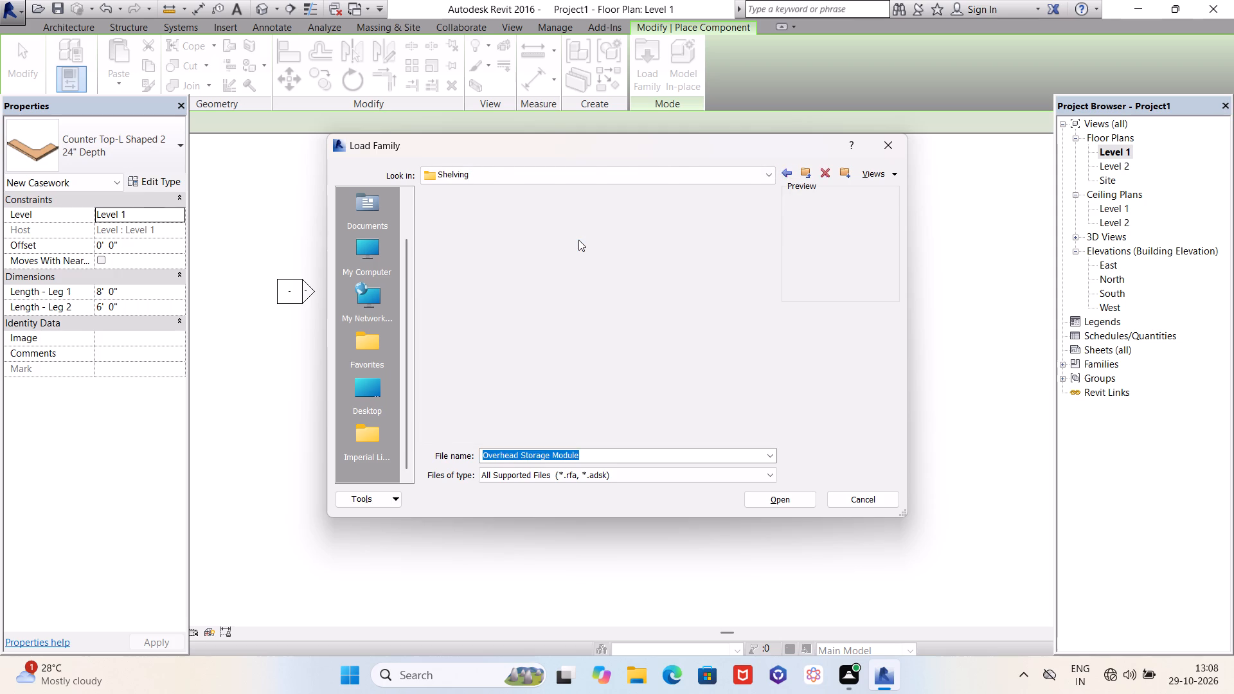
left_click(469, 218)
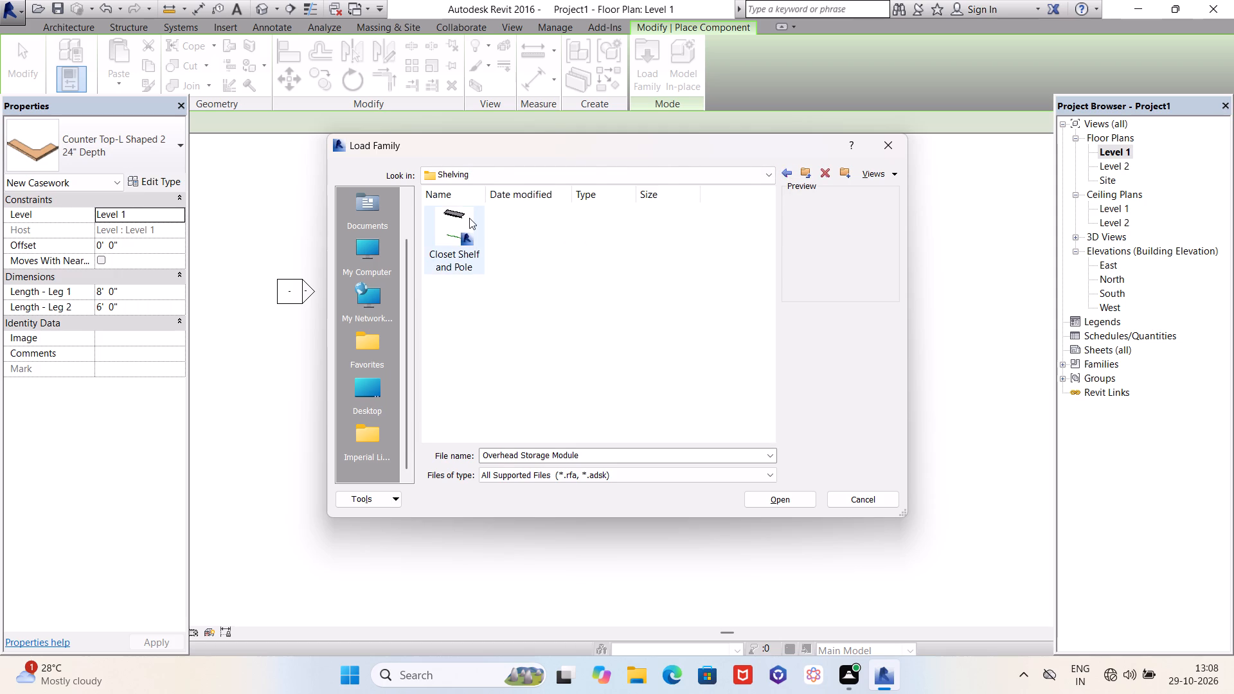
left_click(789, 175)
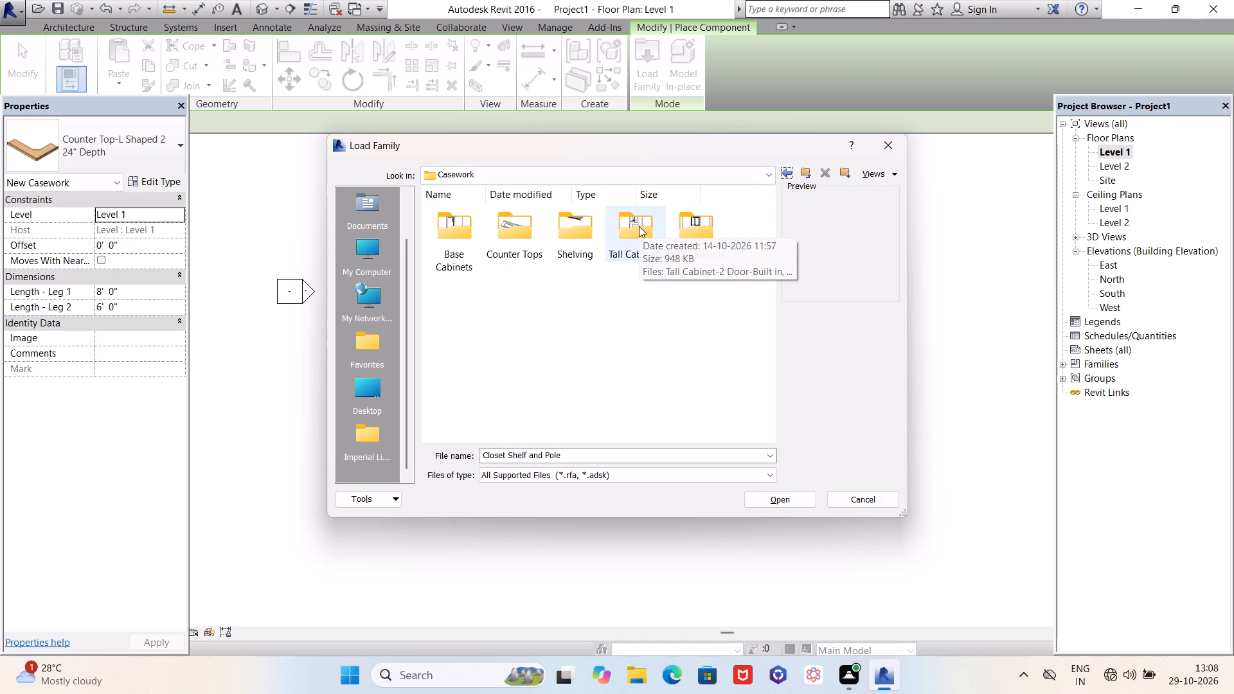
double_click(638, 229)
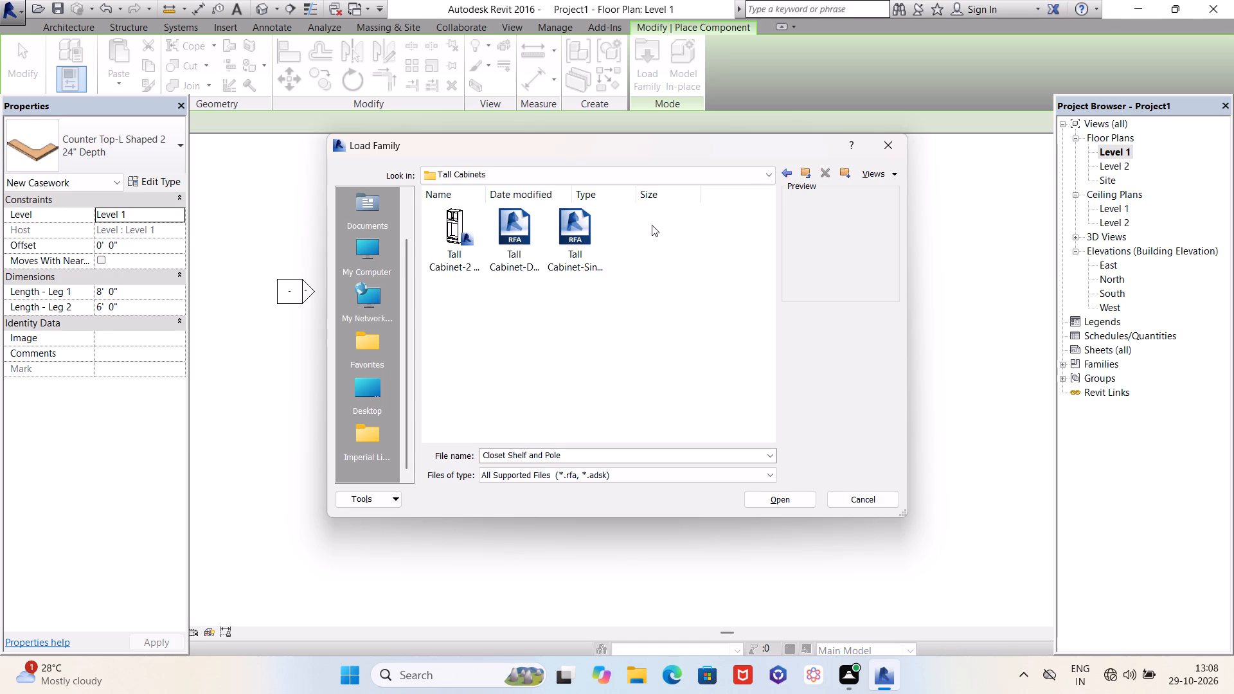
left_click(786, 173)
double_click(708, 233)
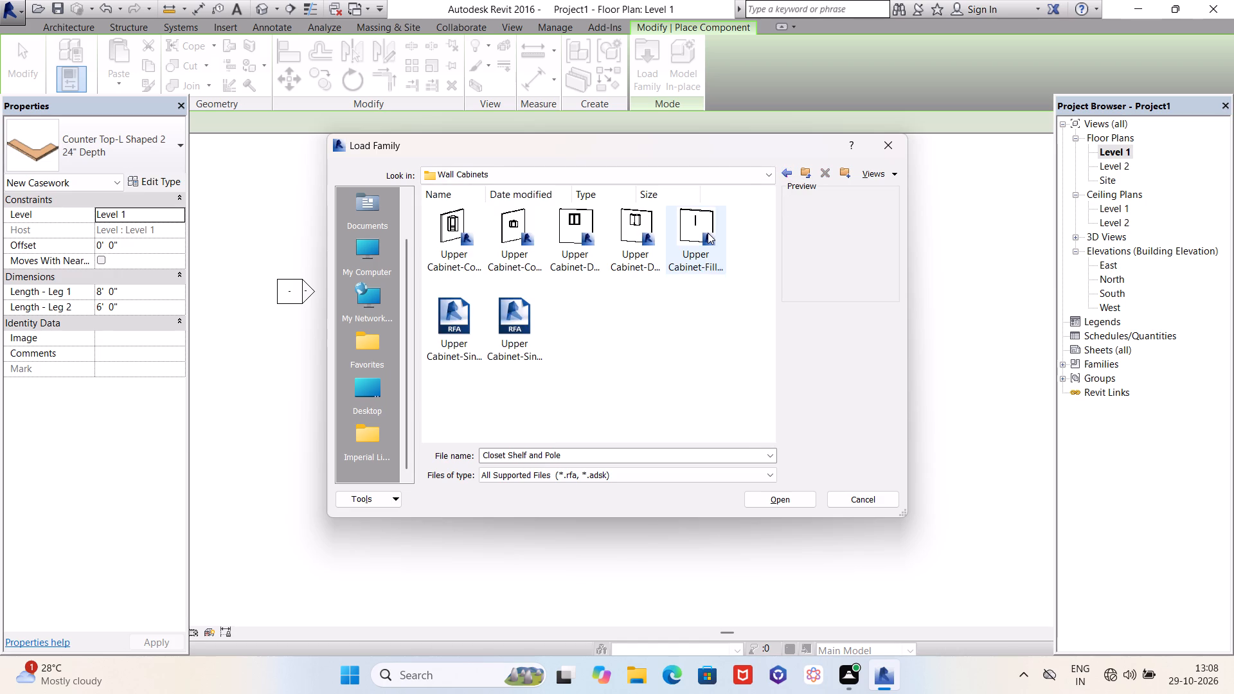
left_click(785, 177)
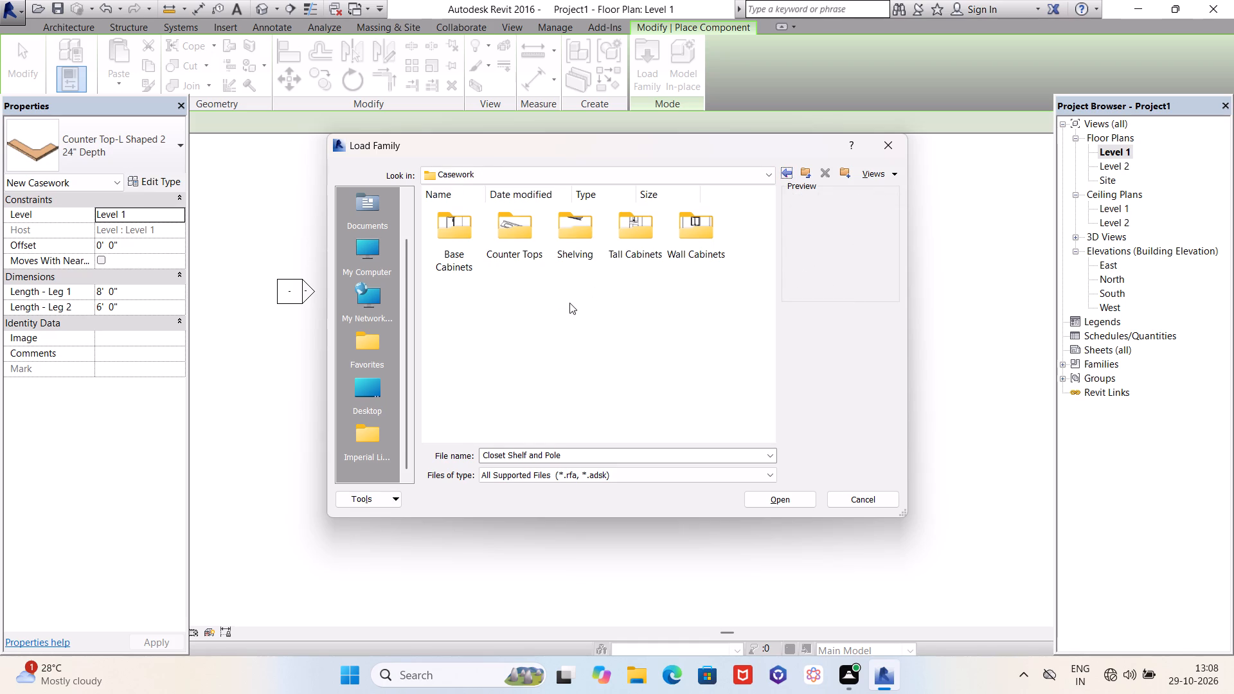
scroll(586, 314, "down", 3)
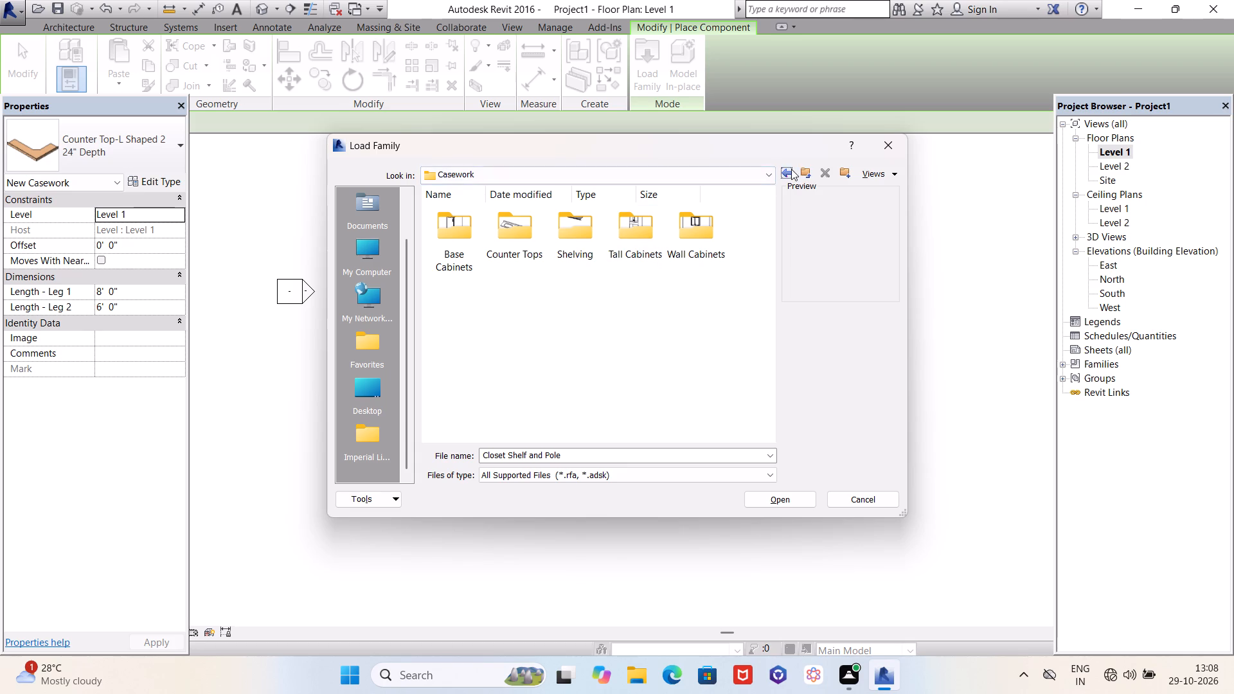
left_click(791, 169)
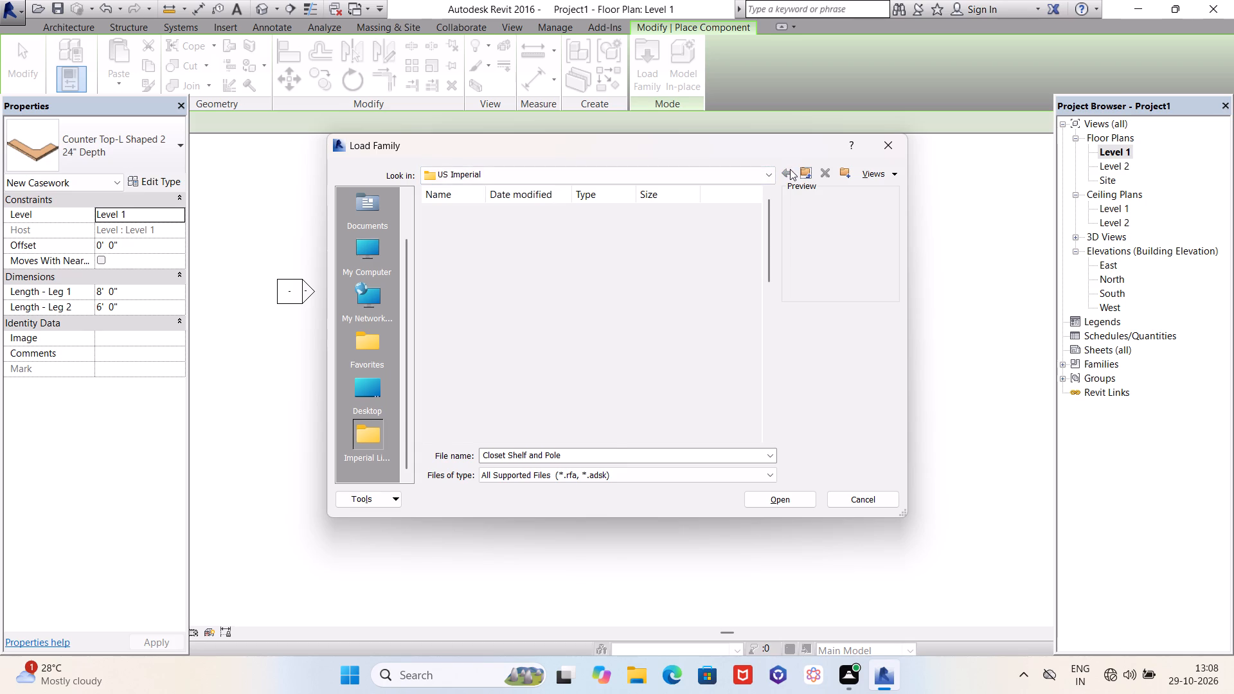
Load the Table-Ellipse family from Furniture Tables and place its 72" x 36" type, rotated lengthwise north-south, near the middle of the lower-right room.
scroll(619, 298, "down", 1)
double_click(698, 281)
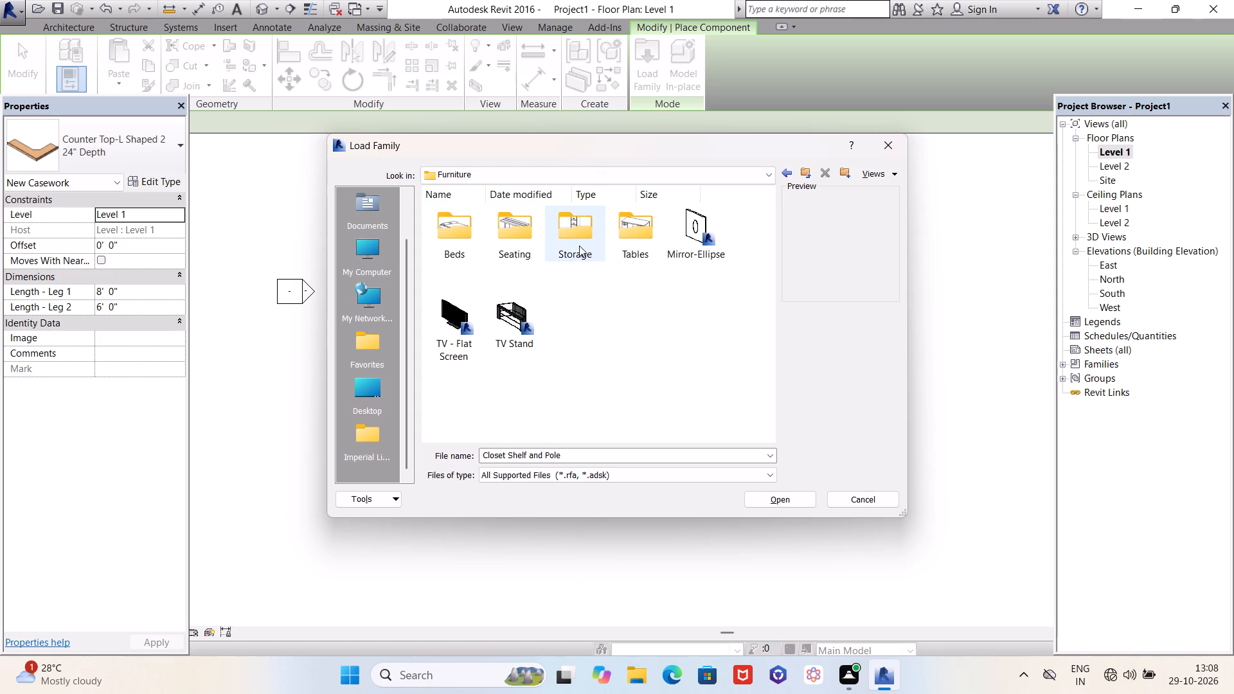
double_click(629, 233)
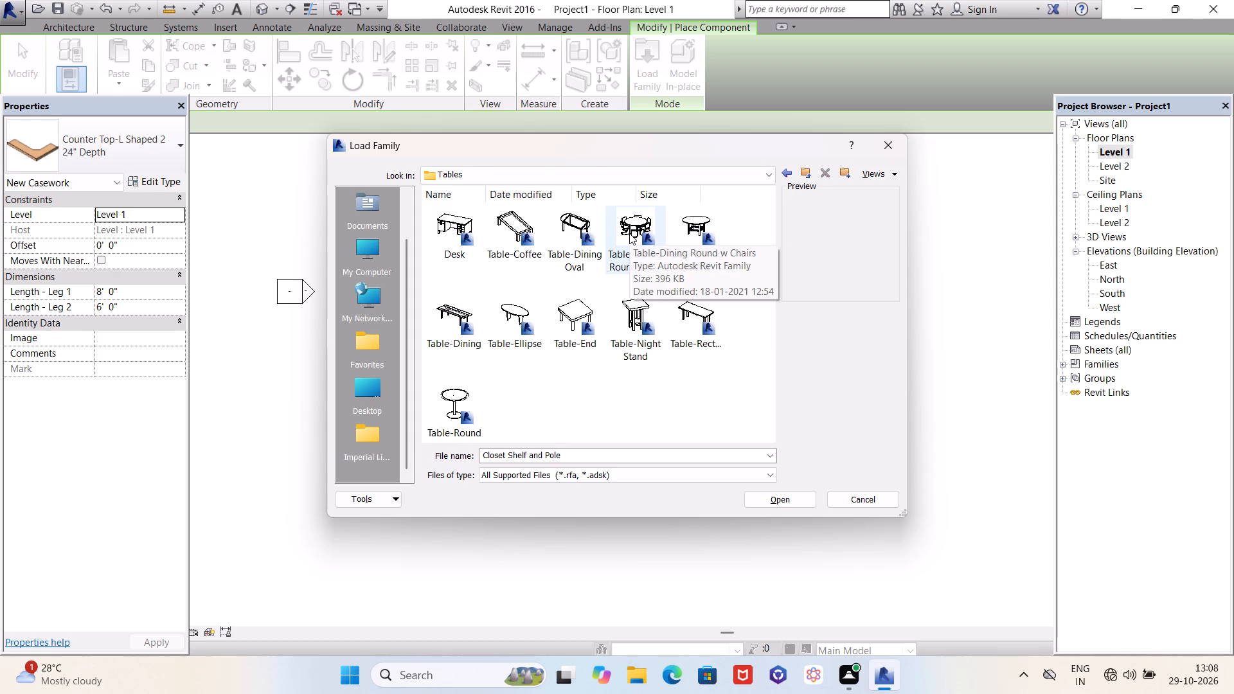
left_click(519, 308)
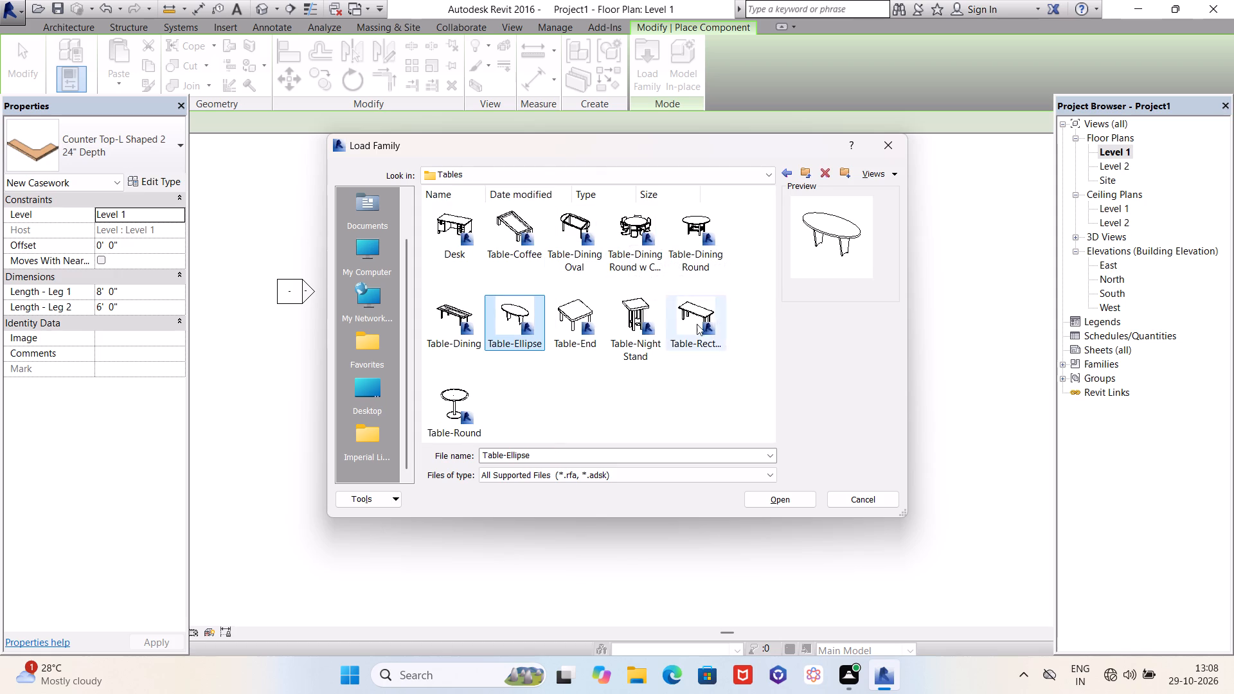
left_click(785, 497)
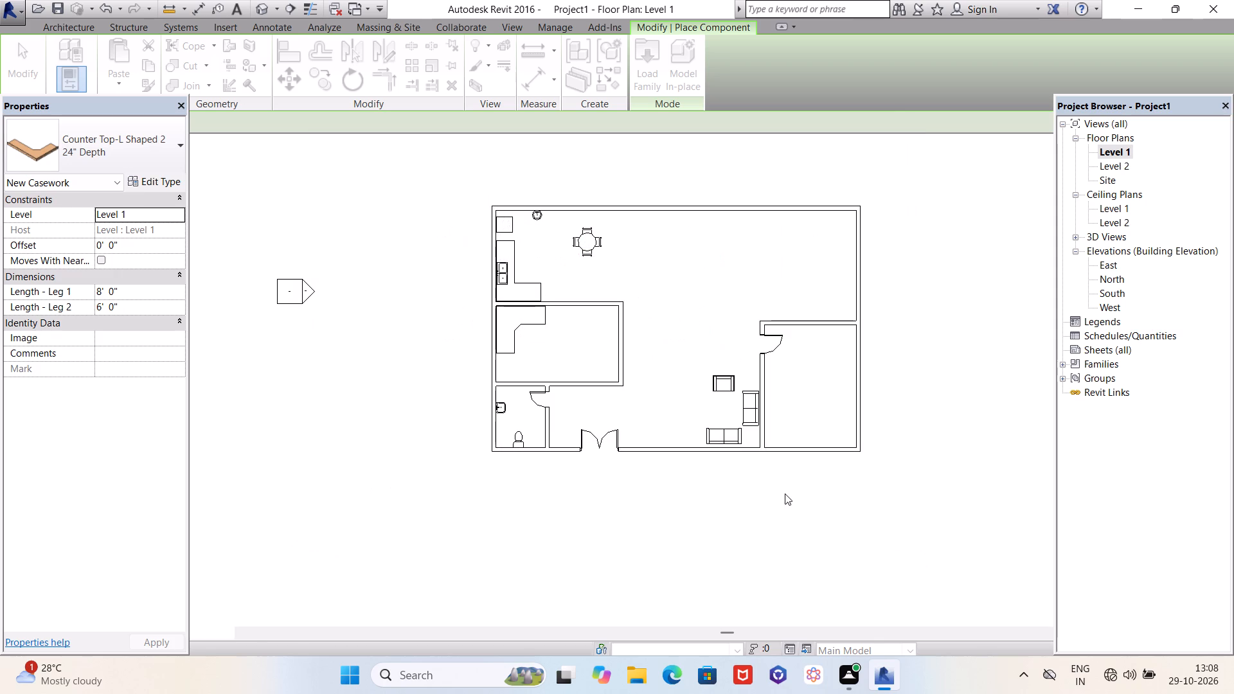
key("space")
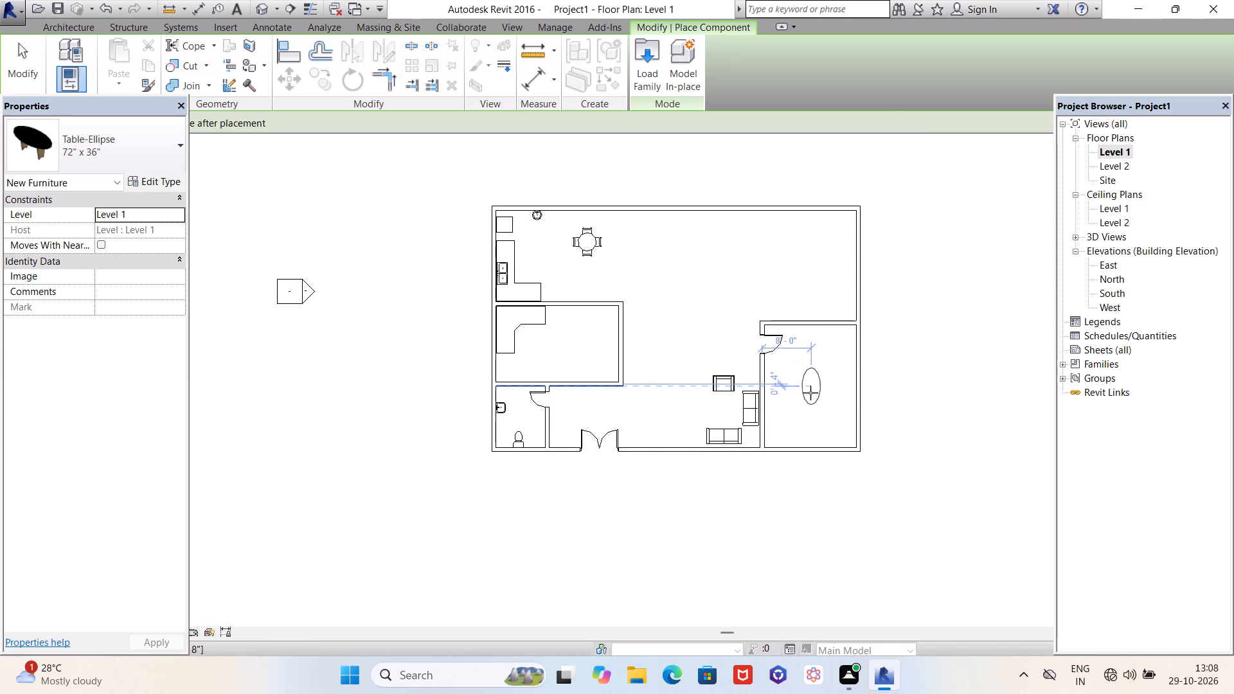
left_click(810, 393)
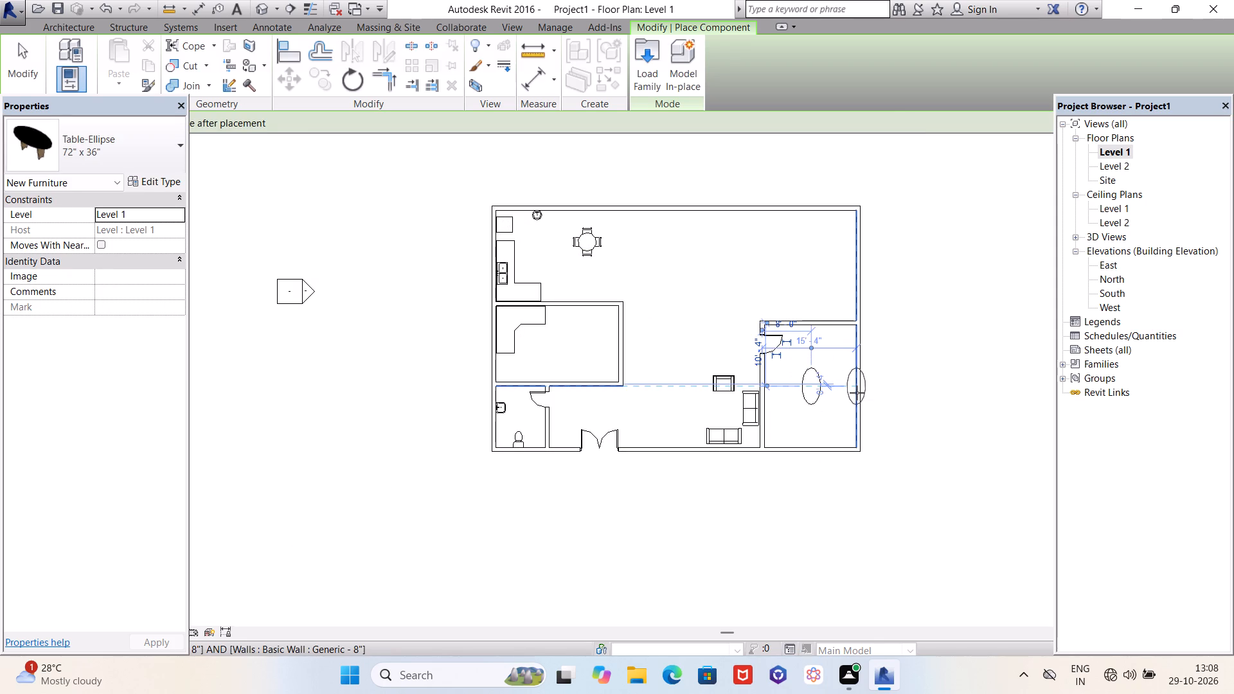
Set the length of the Table-Ellipse 72" x 36" type used in the lower-right room to 12'.
key("Escape")
key("Escape")
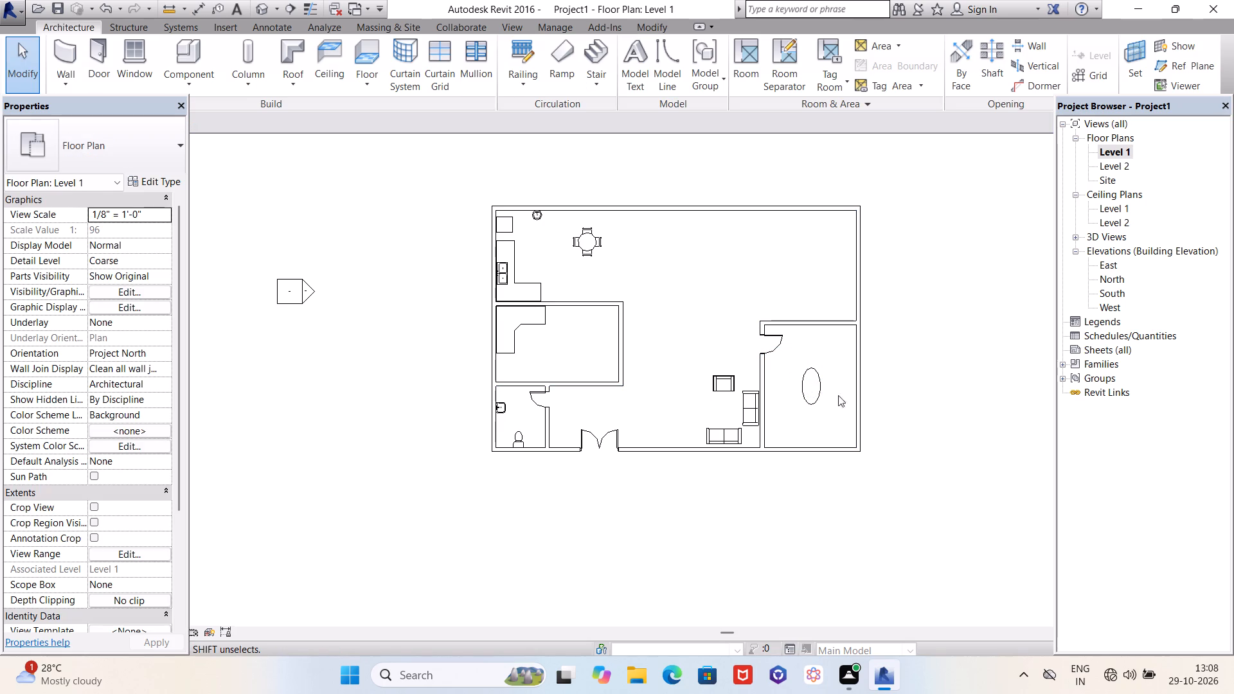
left_click(817, 395)
scroll(832, 362, "up", 3)
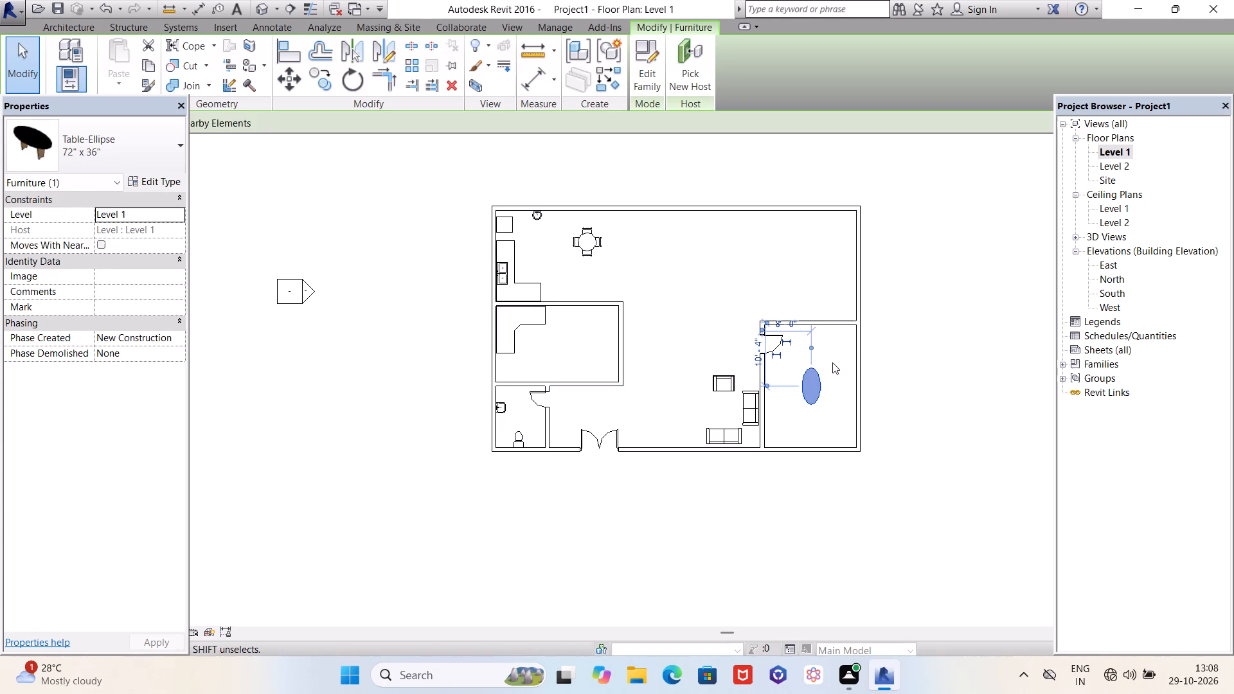
scroll(832, 362, "up", 5)
scroll(858, 375, "down", 3)
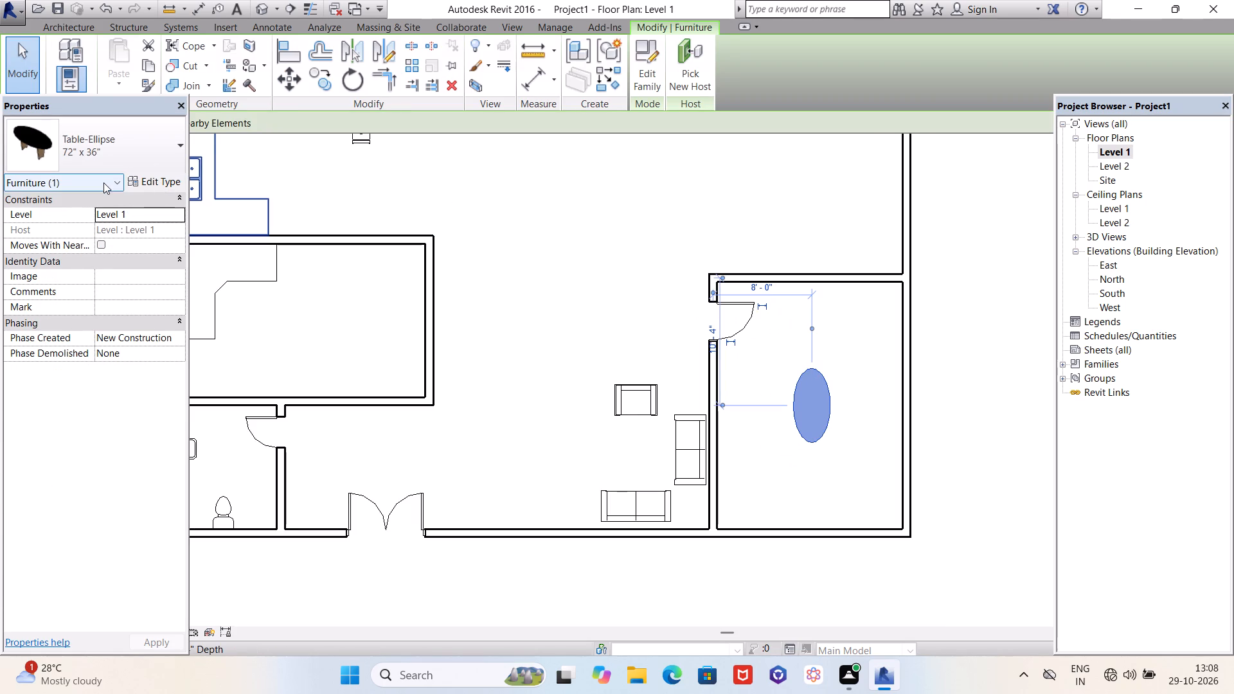
left_click(103, 182)
left_click(103, 182)
left_click(133, 161)
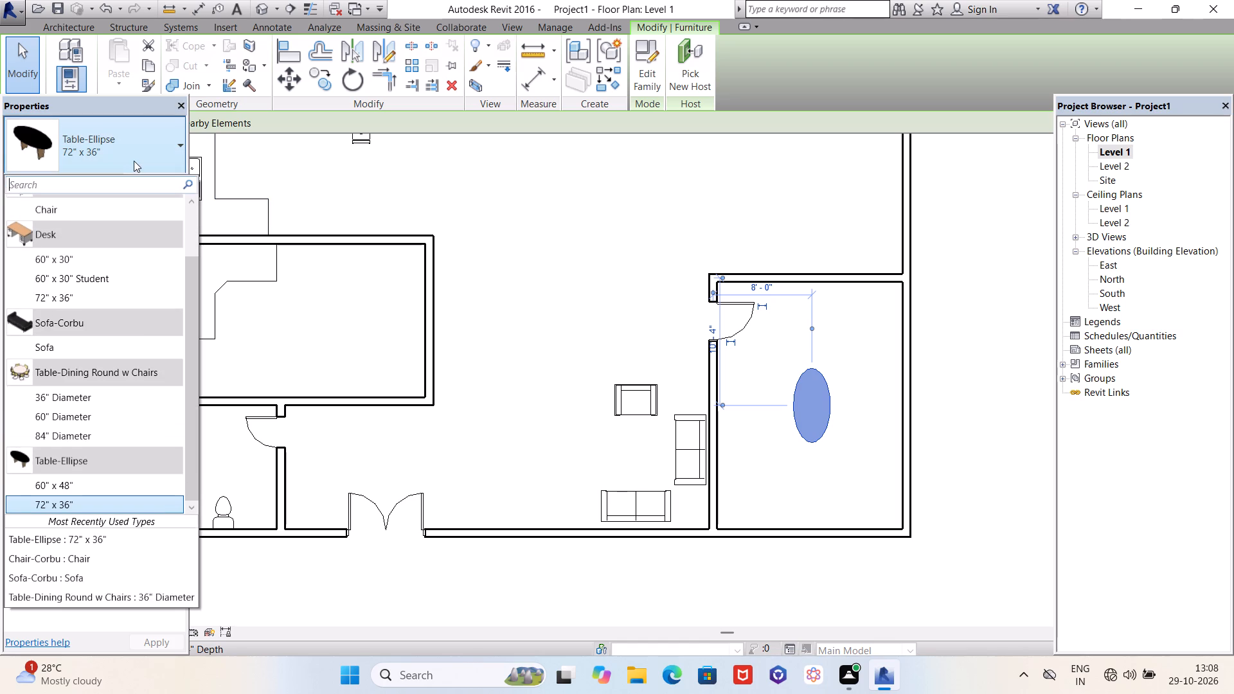
scroll(94, 490, "down", 4)
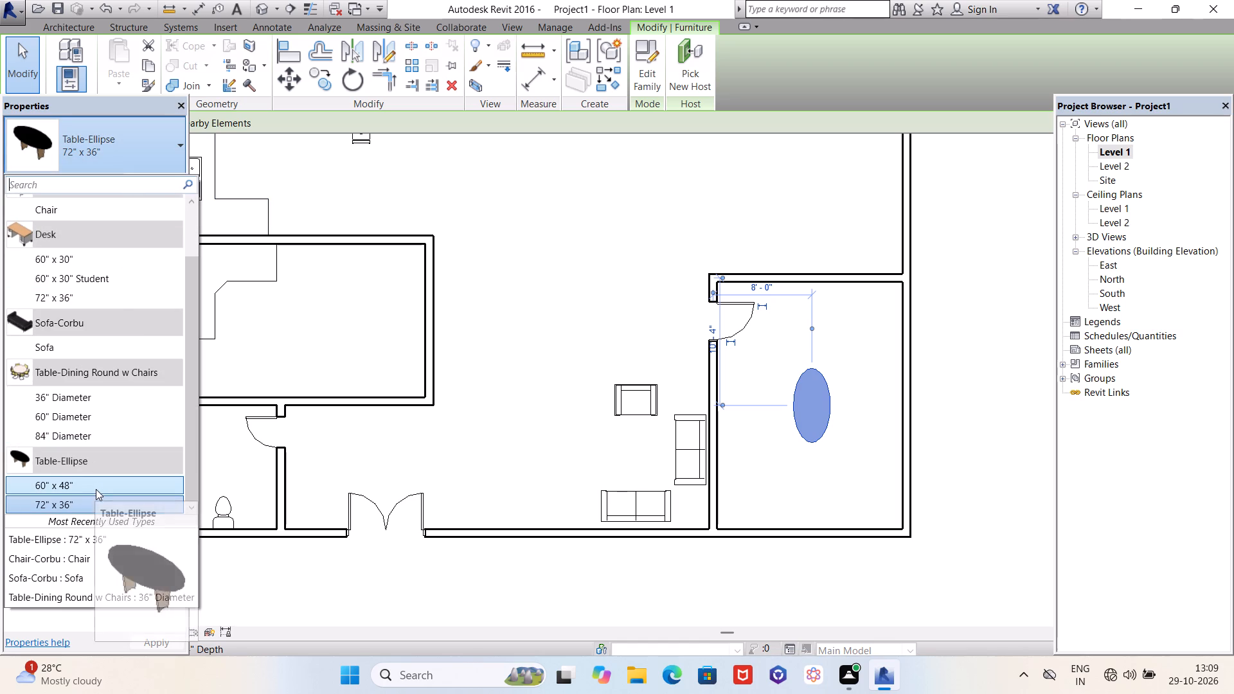
left_click(90, 504)
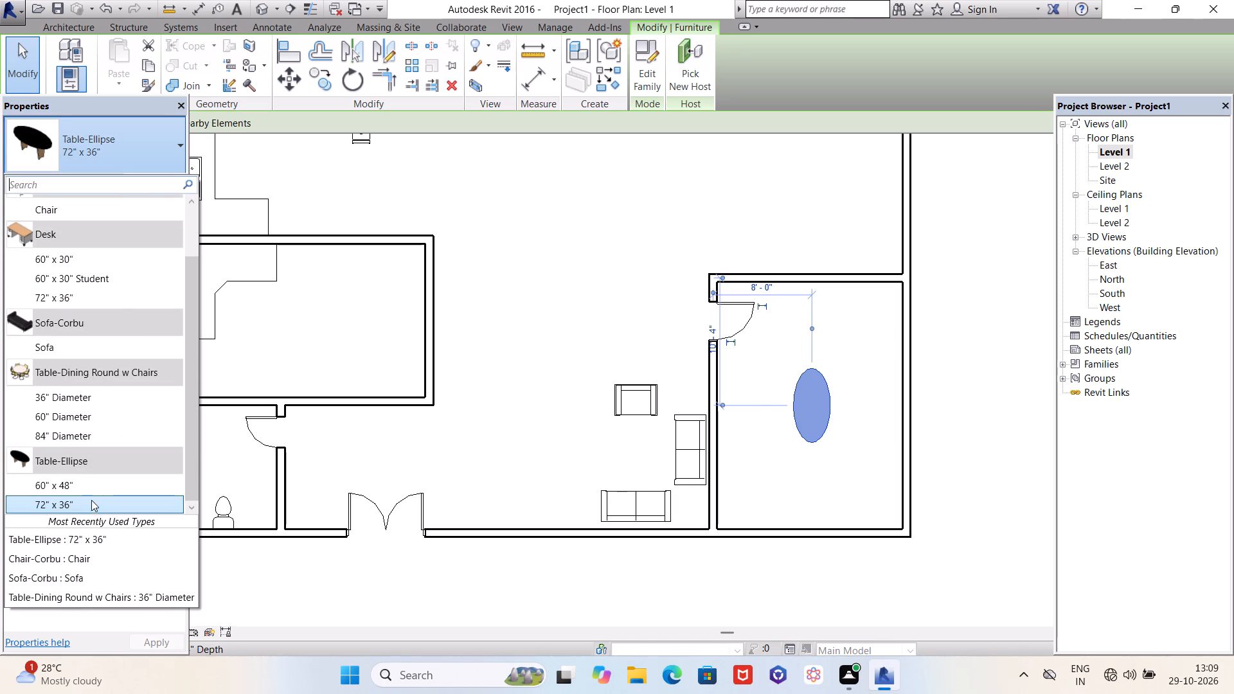
left_click(163, 179)
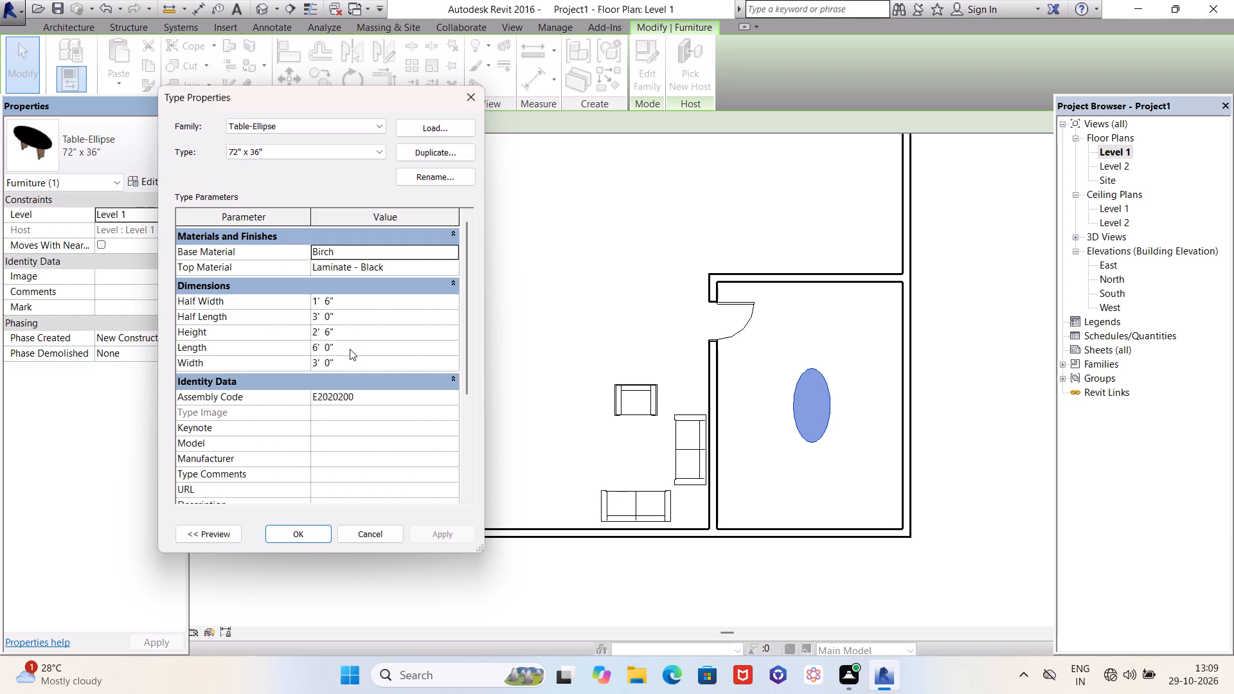
left_click_drag(350, 349, 329, 349)
left_click_drag(340, 348, 312, 344)
type("12")
key("apostrophe")
key("Return")
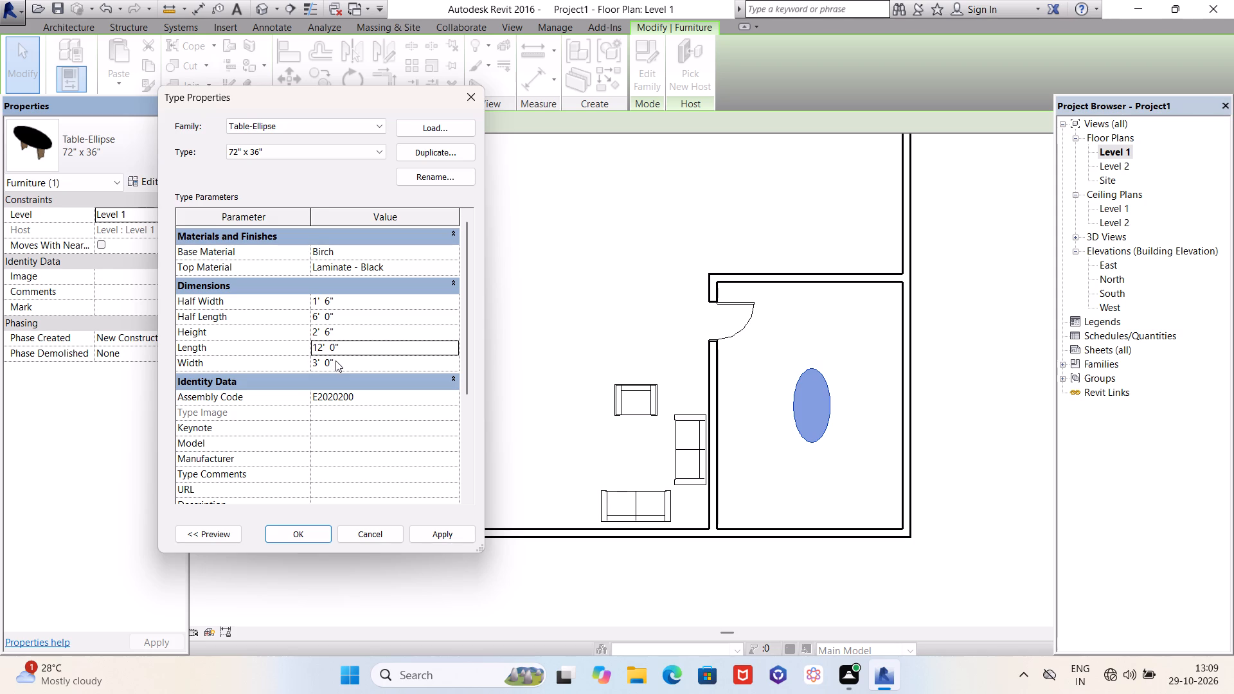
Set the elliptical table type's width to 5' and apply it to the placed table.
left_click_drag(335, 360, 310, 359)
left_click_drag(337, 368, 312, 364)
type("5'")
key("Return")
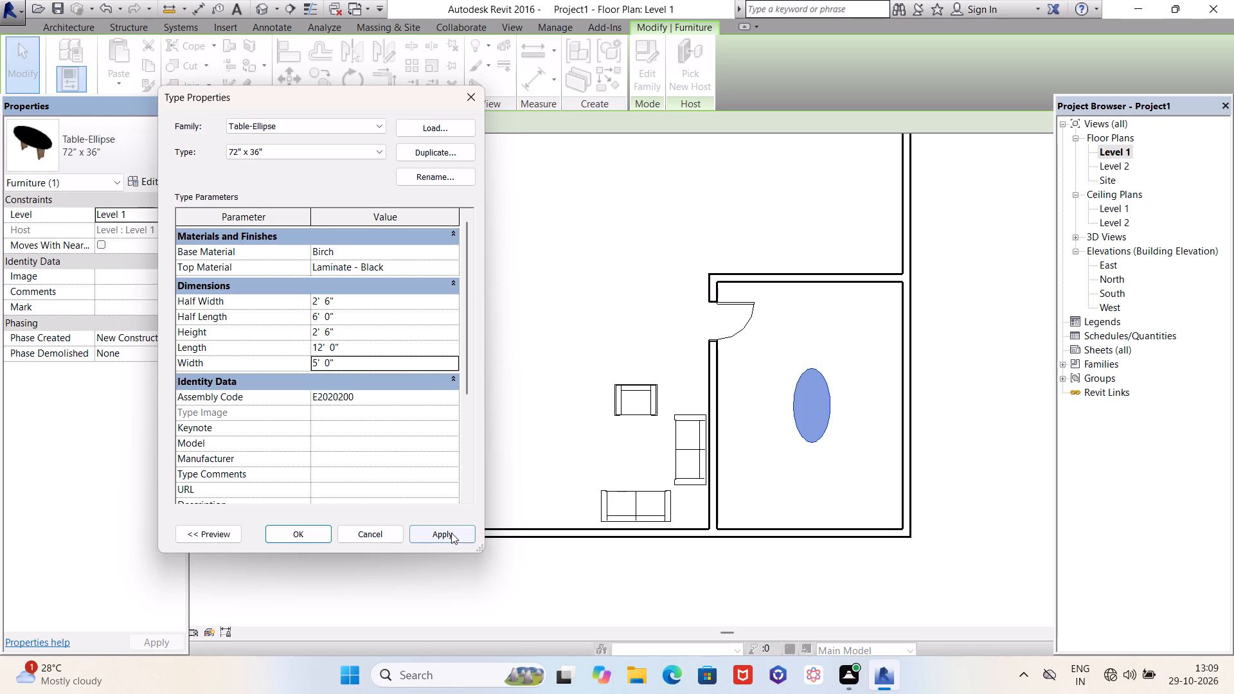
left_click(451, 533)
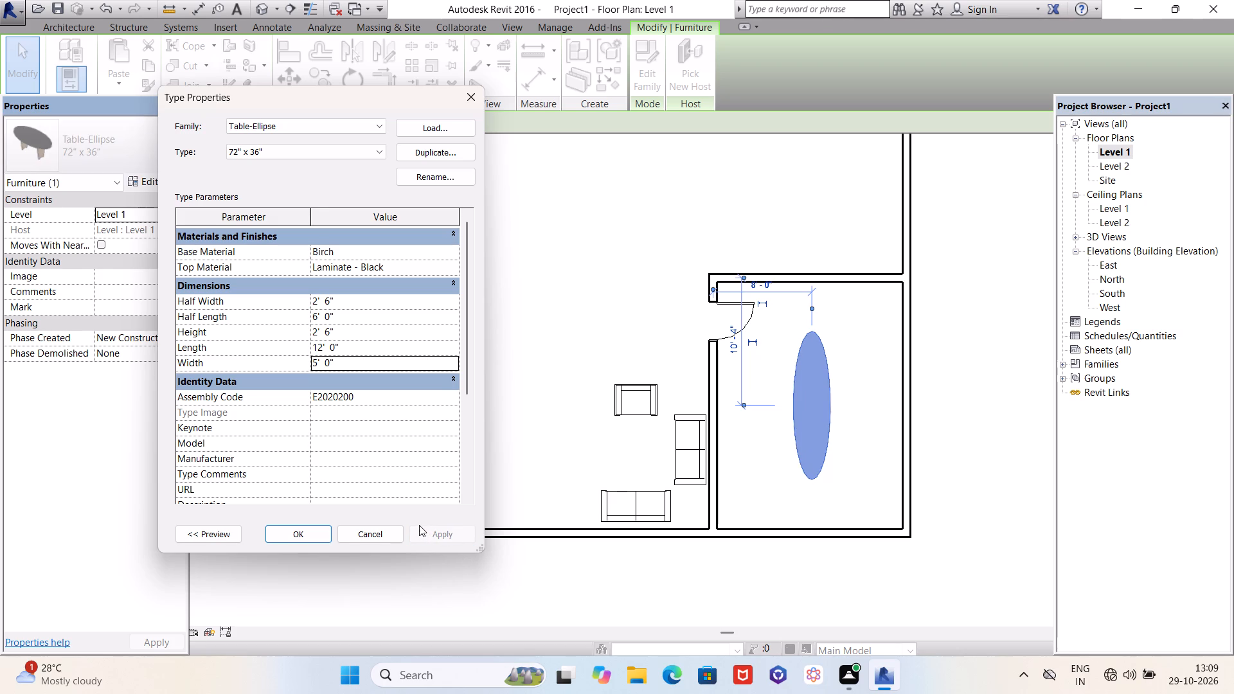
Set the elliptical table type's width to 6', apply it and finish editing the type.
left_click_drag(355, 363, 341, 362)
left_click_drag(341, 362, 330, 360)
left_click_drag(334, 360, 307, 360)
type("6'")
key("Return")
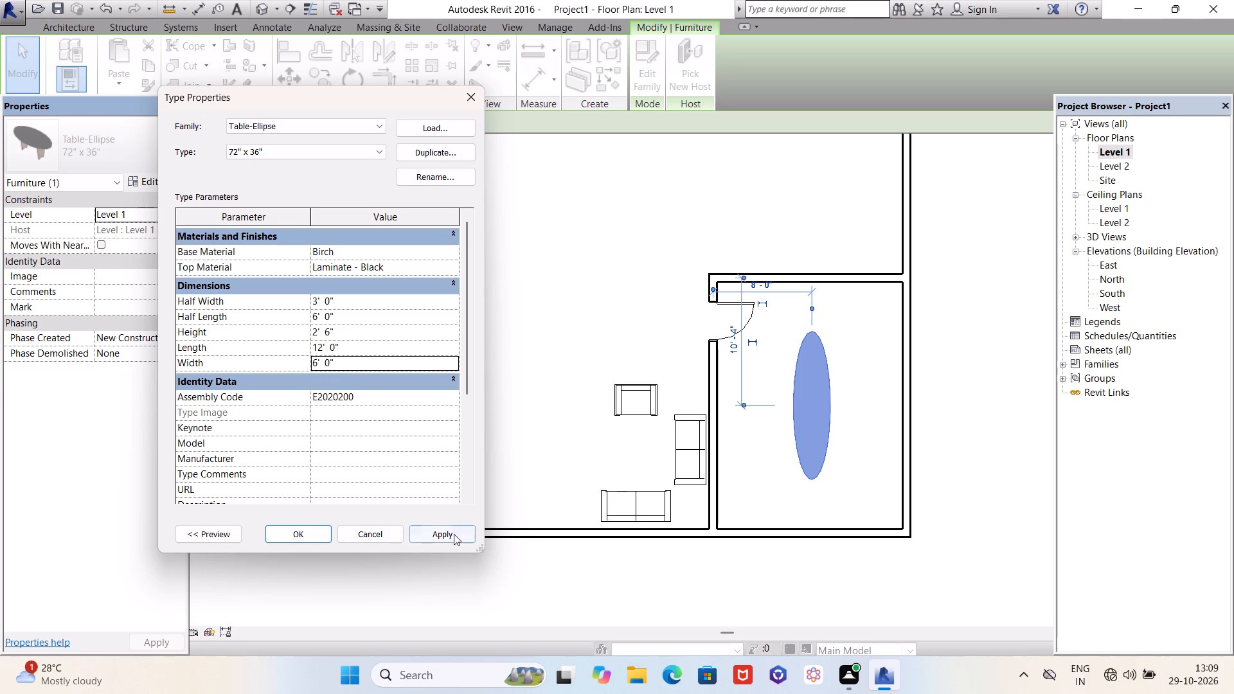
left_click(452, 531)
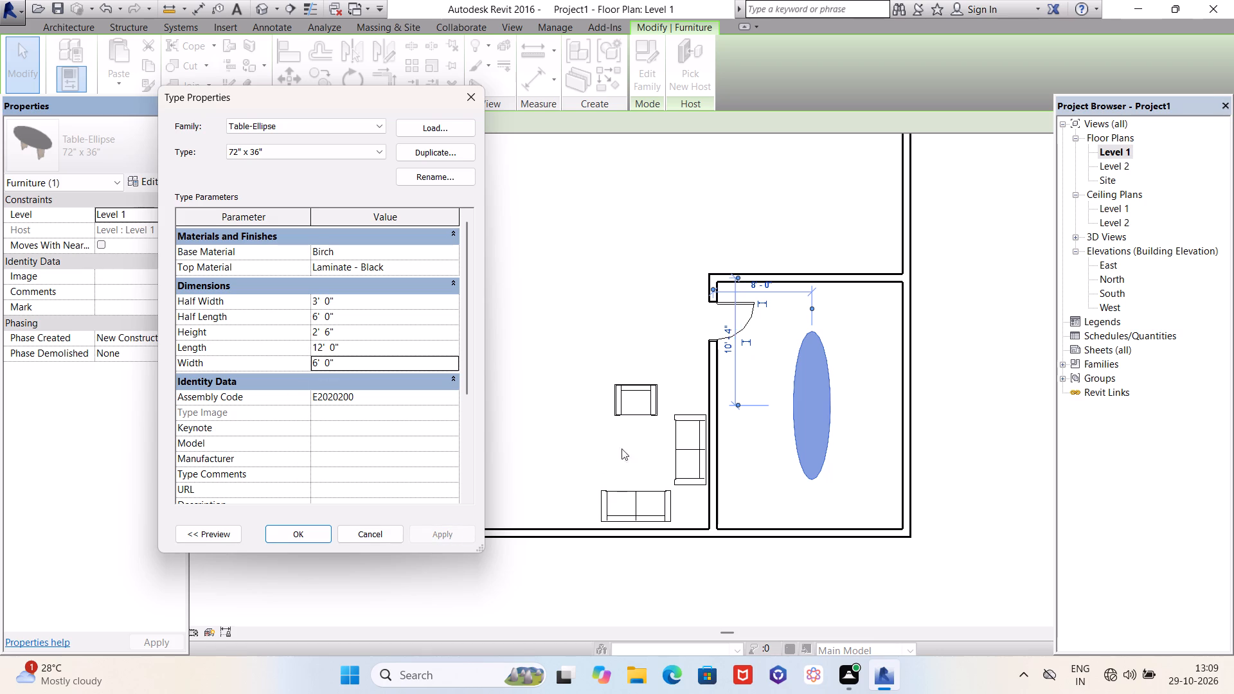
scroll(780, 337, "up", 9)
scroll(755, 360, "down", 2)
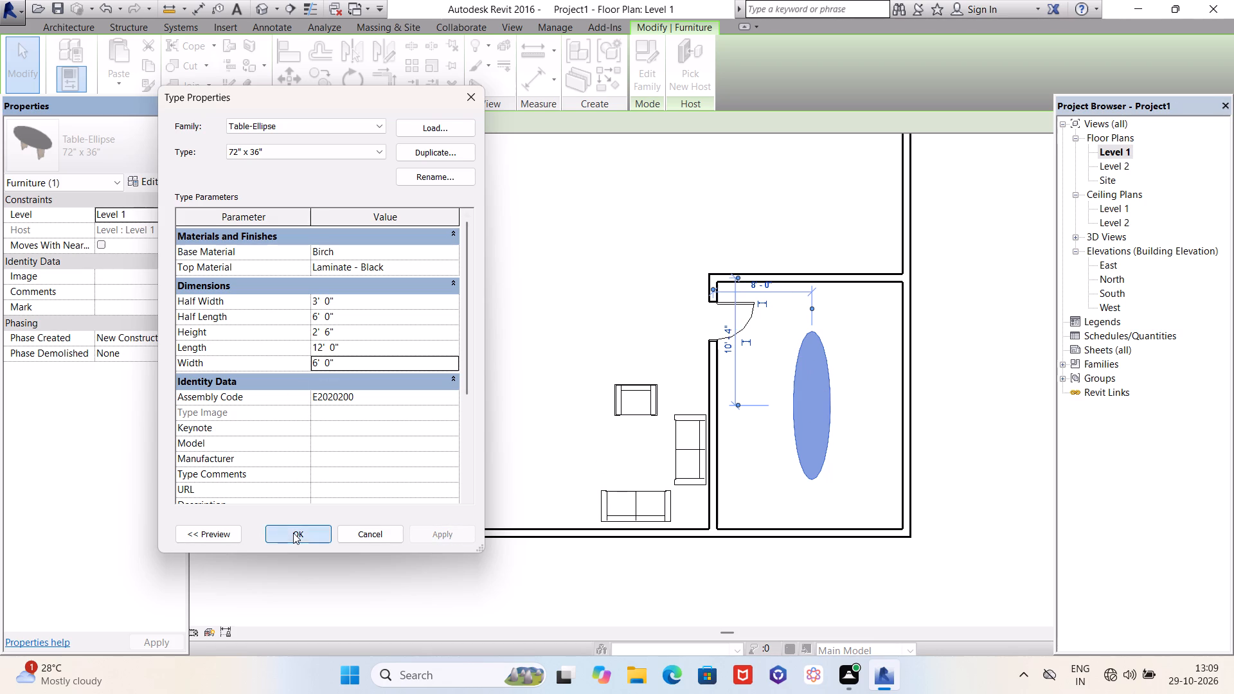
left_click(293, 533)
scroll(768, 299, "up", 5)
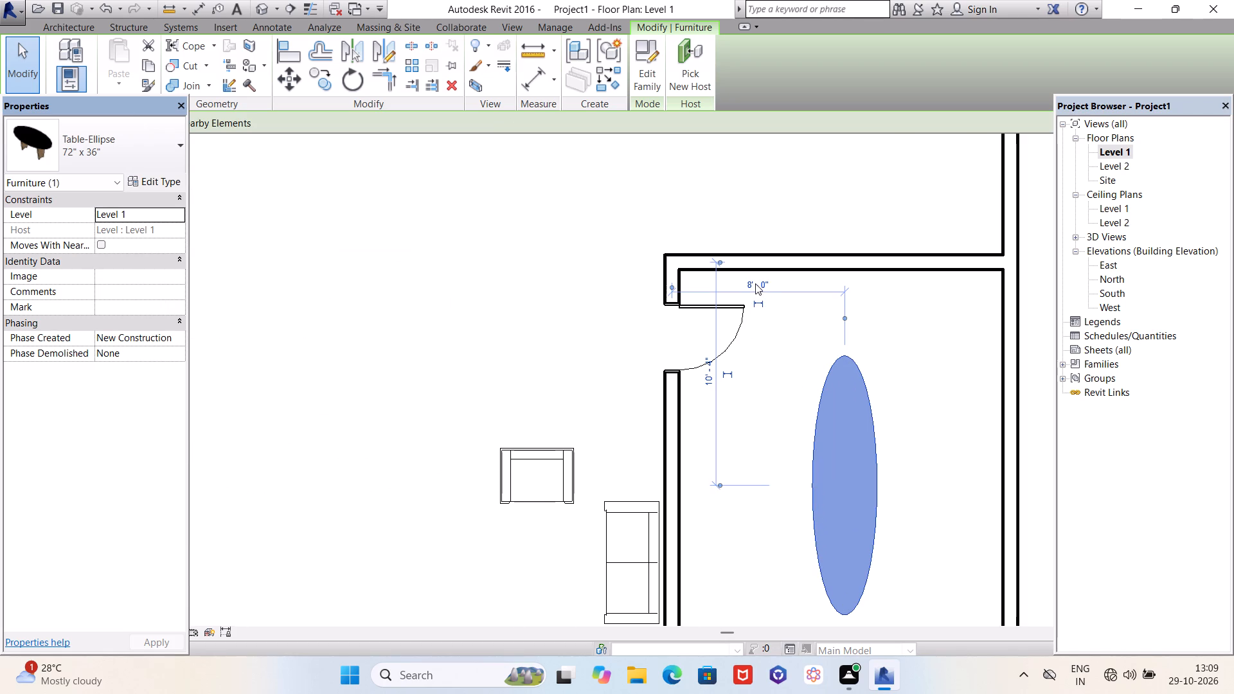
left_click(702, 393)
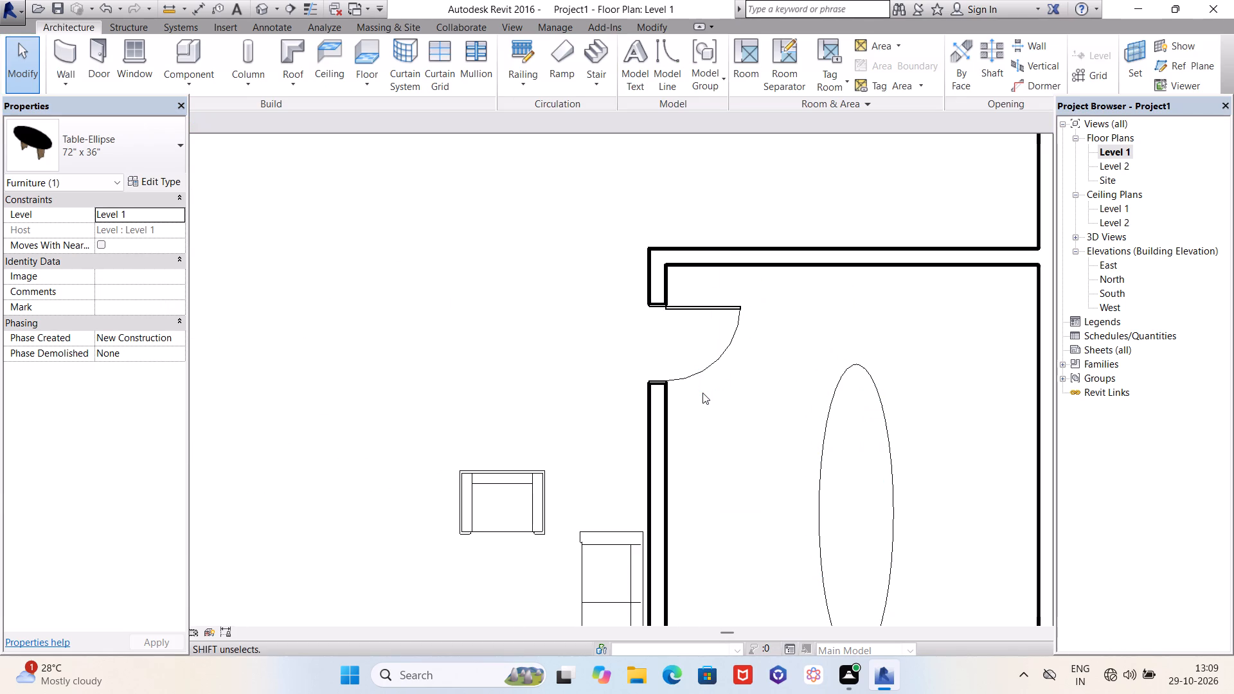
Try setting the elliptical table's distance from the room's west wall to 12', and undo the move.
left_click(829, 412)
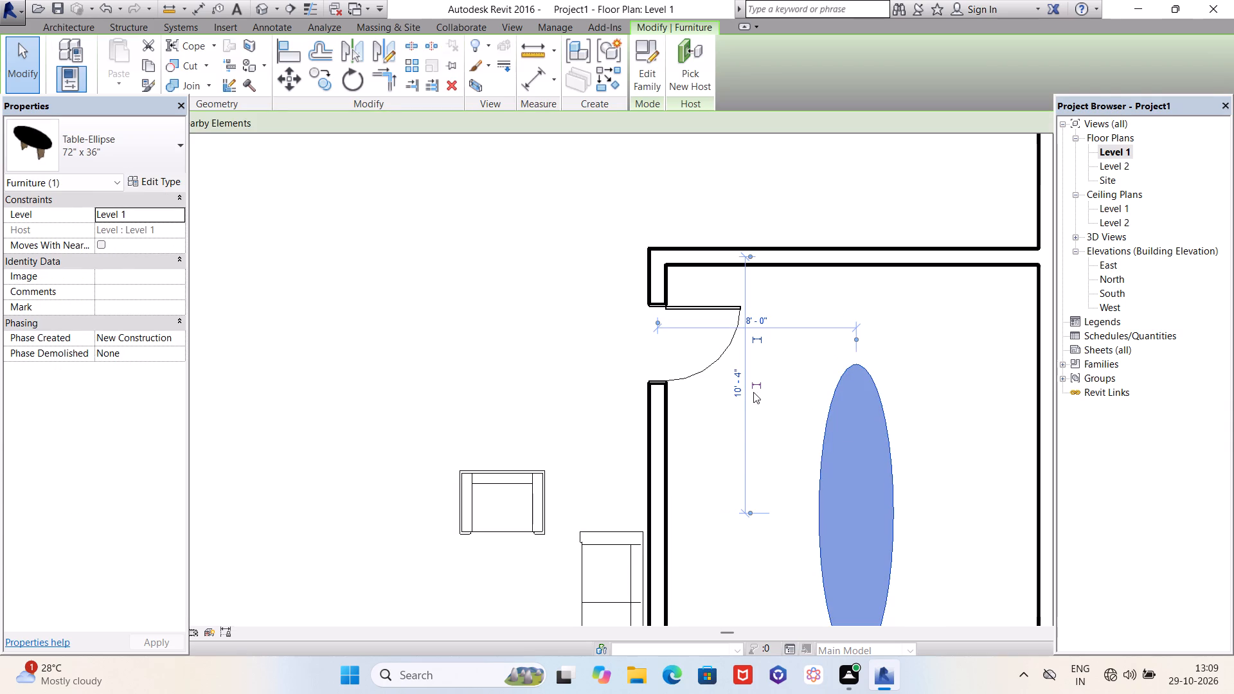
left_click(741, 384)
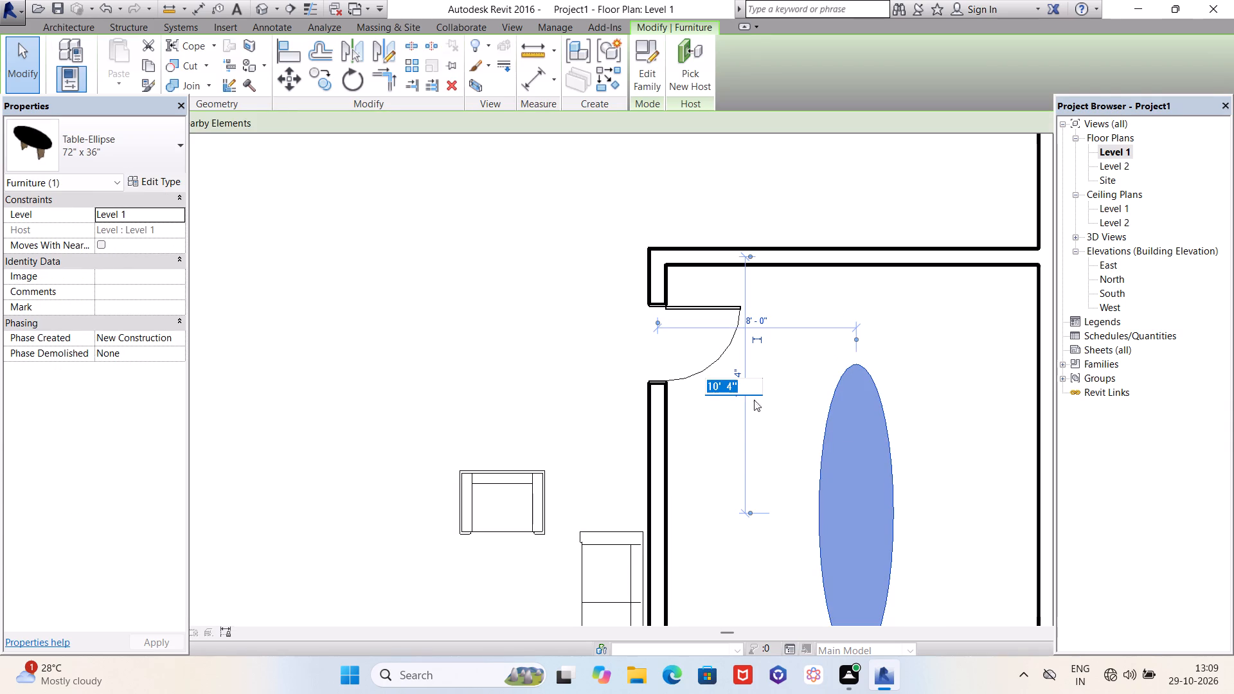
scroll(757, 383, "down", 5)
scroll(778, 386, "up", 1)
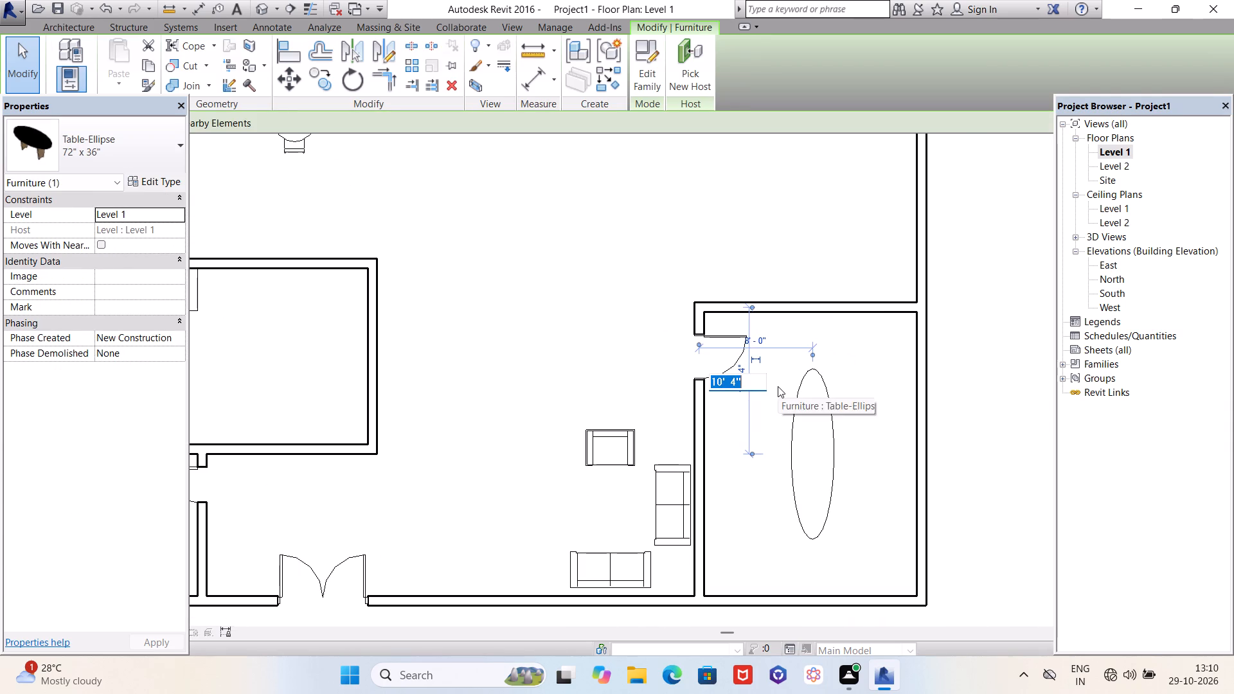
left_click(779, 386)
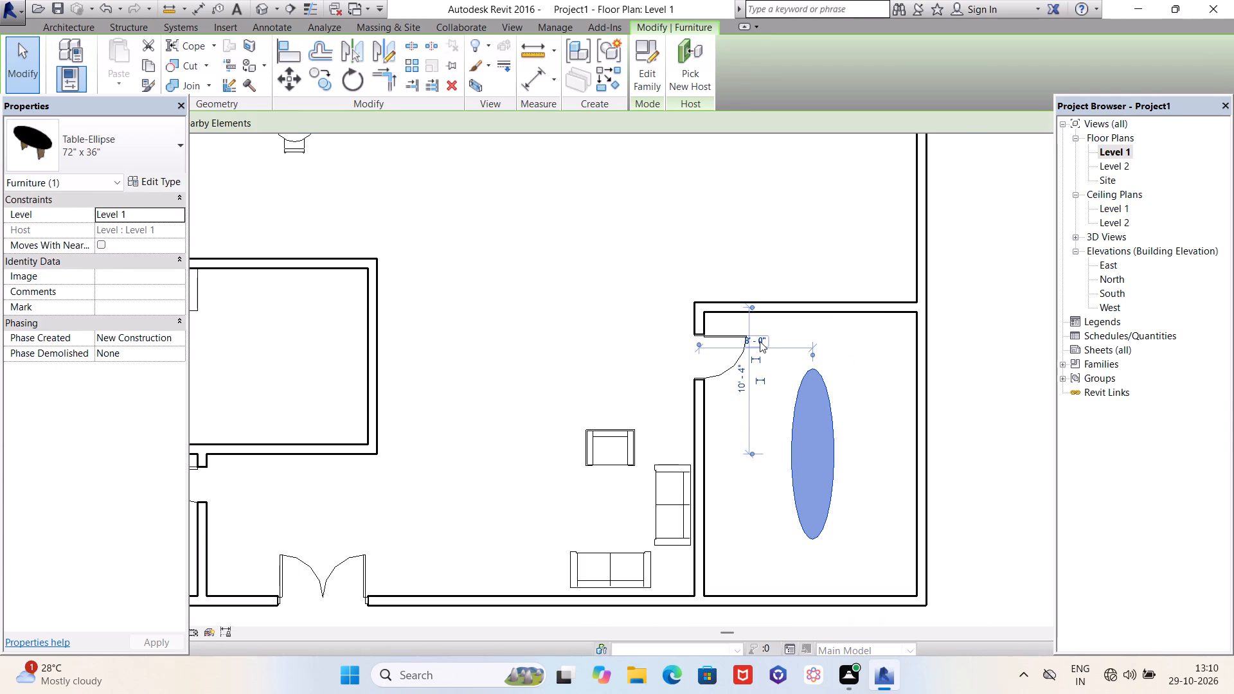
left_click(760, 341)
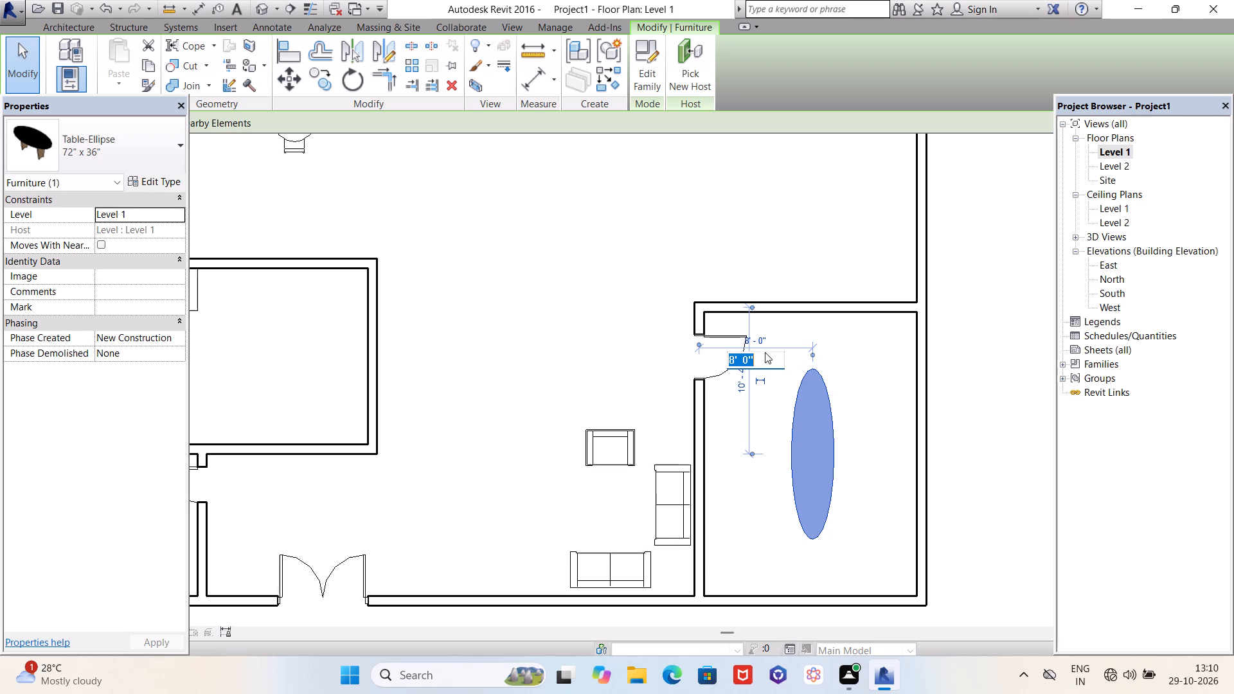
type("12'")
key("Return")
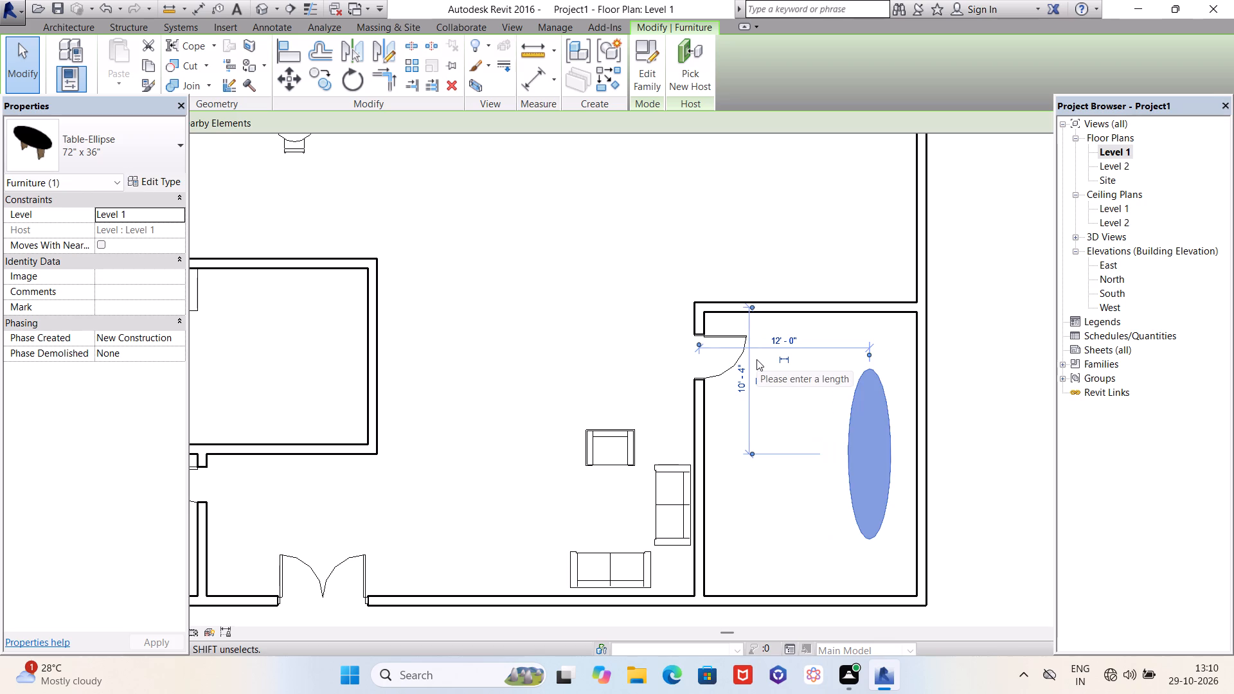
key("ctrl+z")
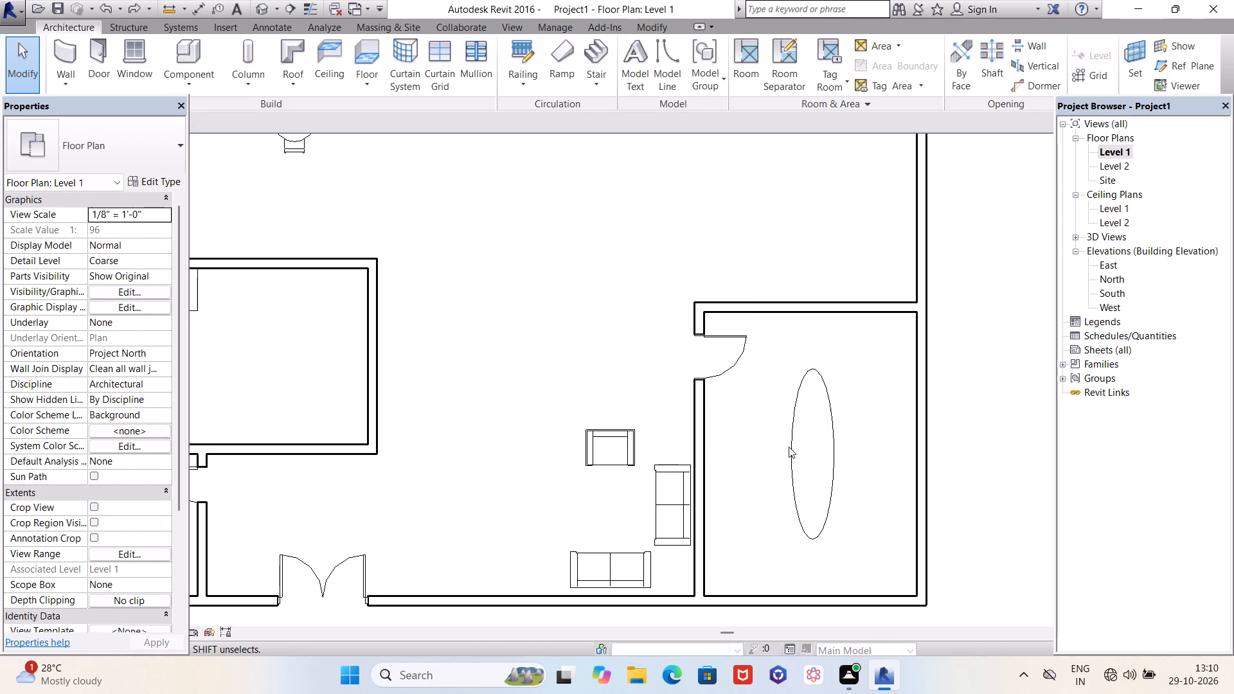
Set the width of the elliptical table's 72" x 36" type to 8', apply it and deselect the table.
left_click(795, 456)
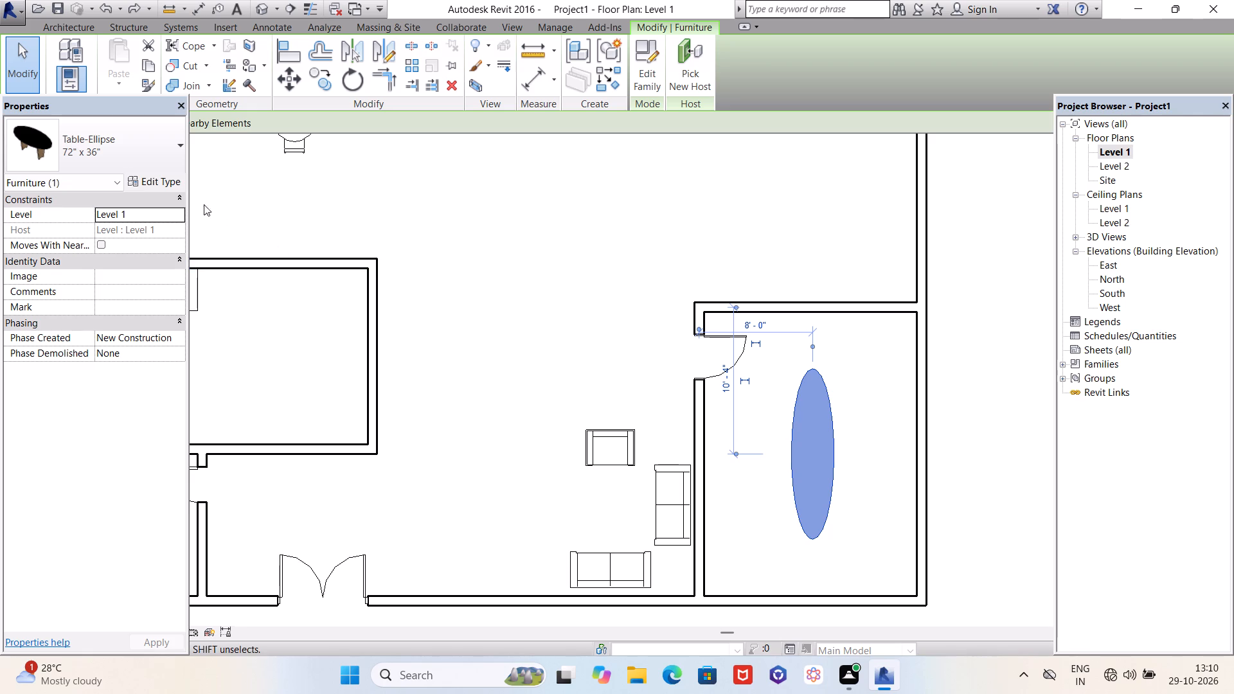
left_click(174, 182)
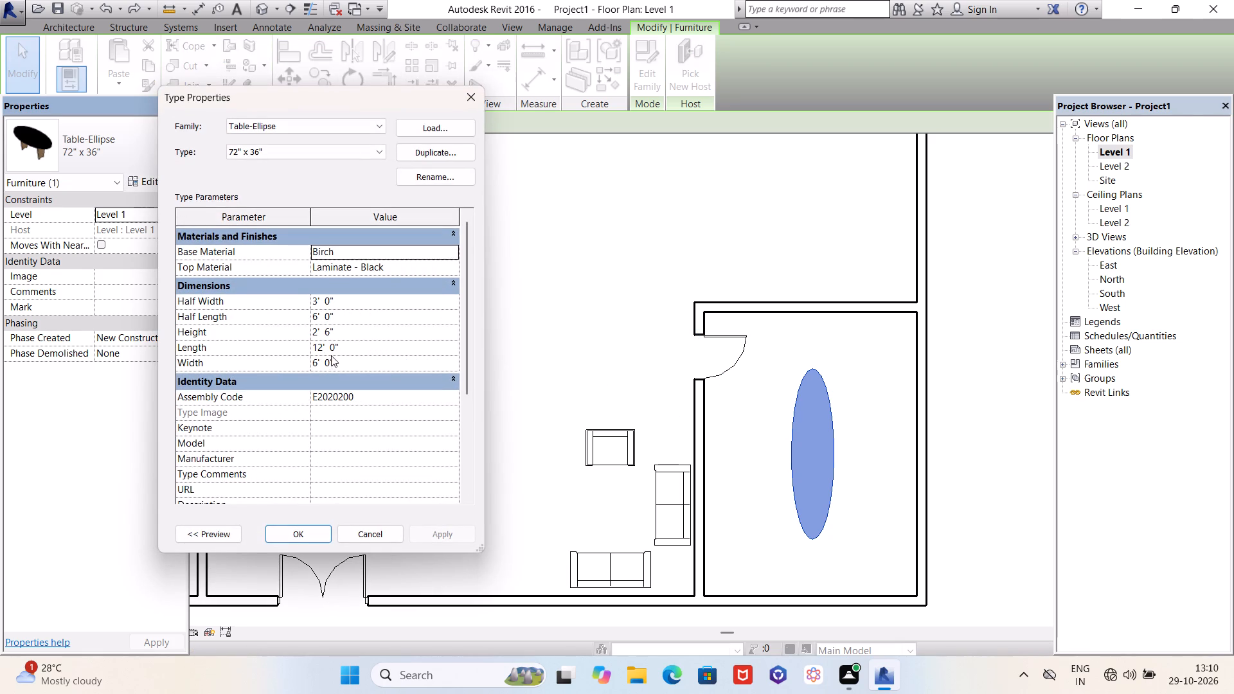
left_click_drag(335, 362, 321, 363)
left_click_drag(343, 364, 305, 365)
type("8'")
key("Return")
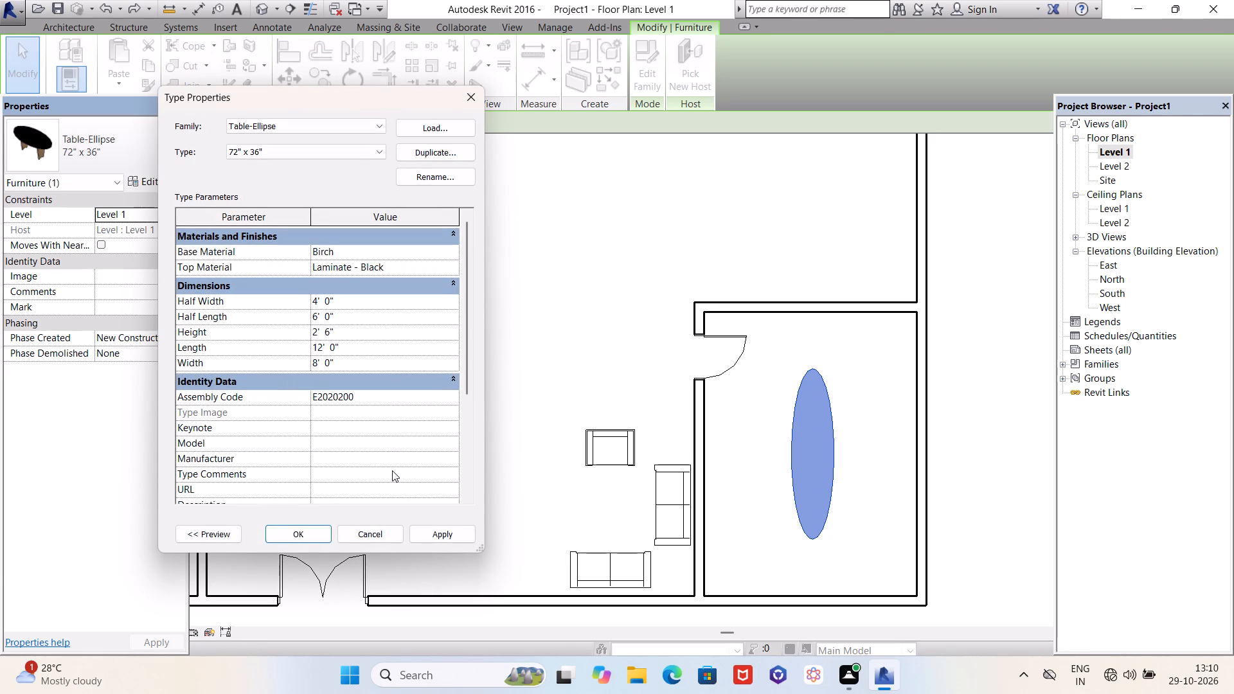
left_click(456, 531)
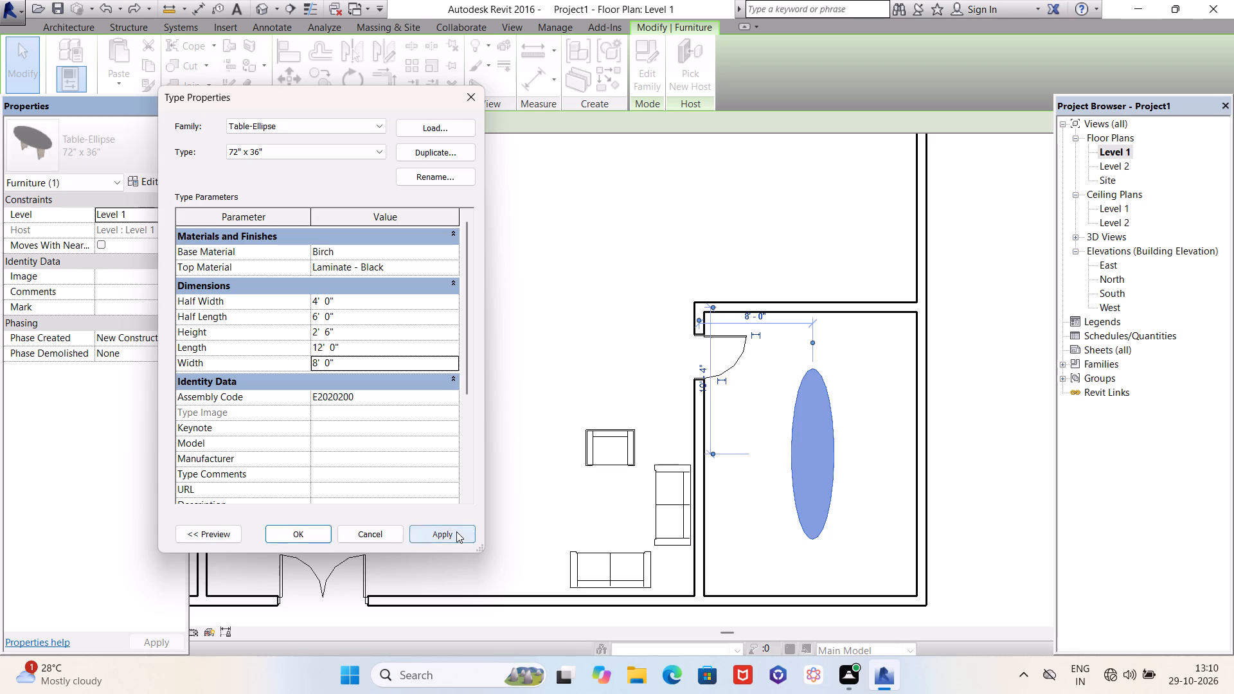
left_click(311, 530)
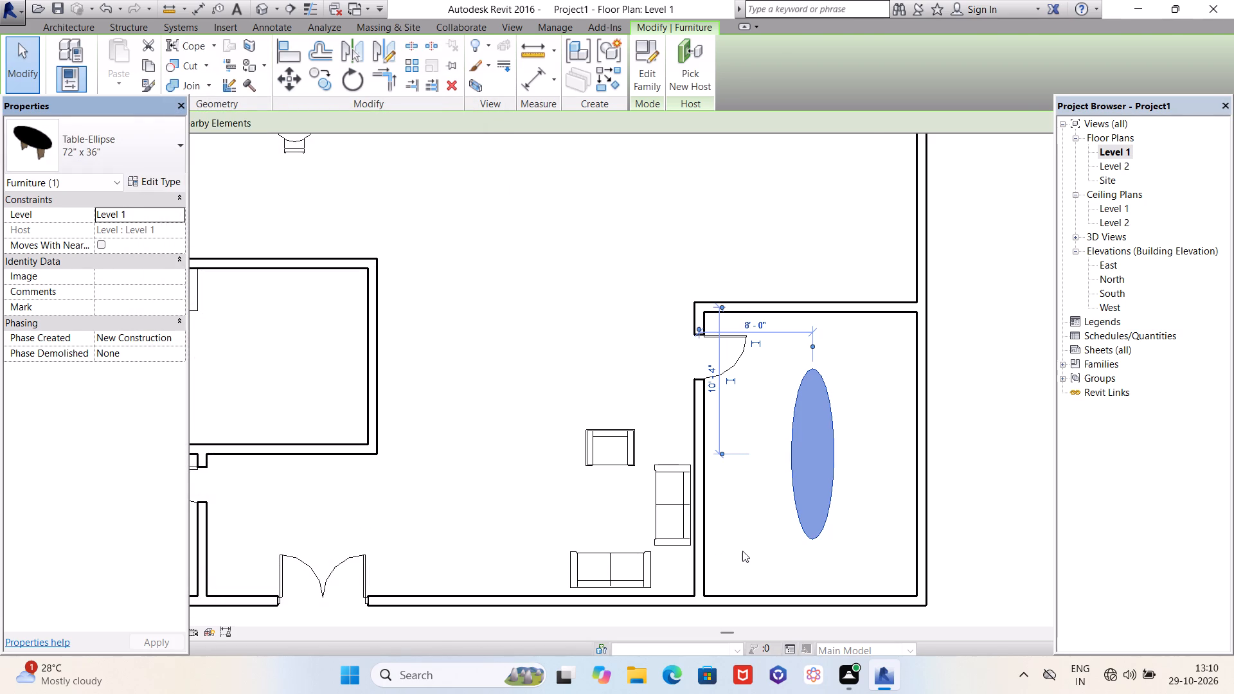
left_click(742, 551)
scroll(864, 490, "up", 4)
scroll(839, 406, "down", 4)
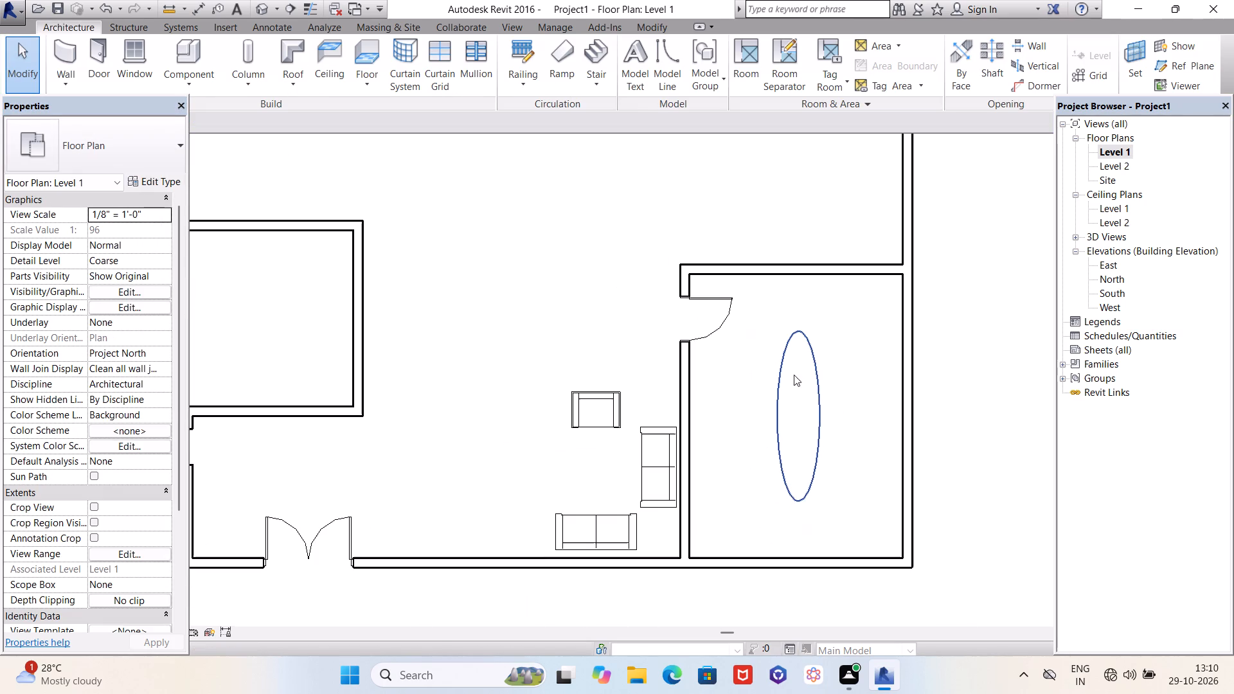
scroll(820, 369, "up", 2)
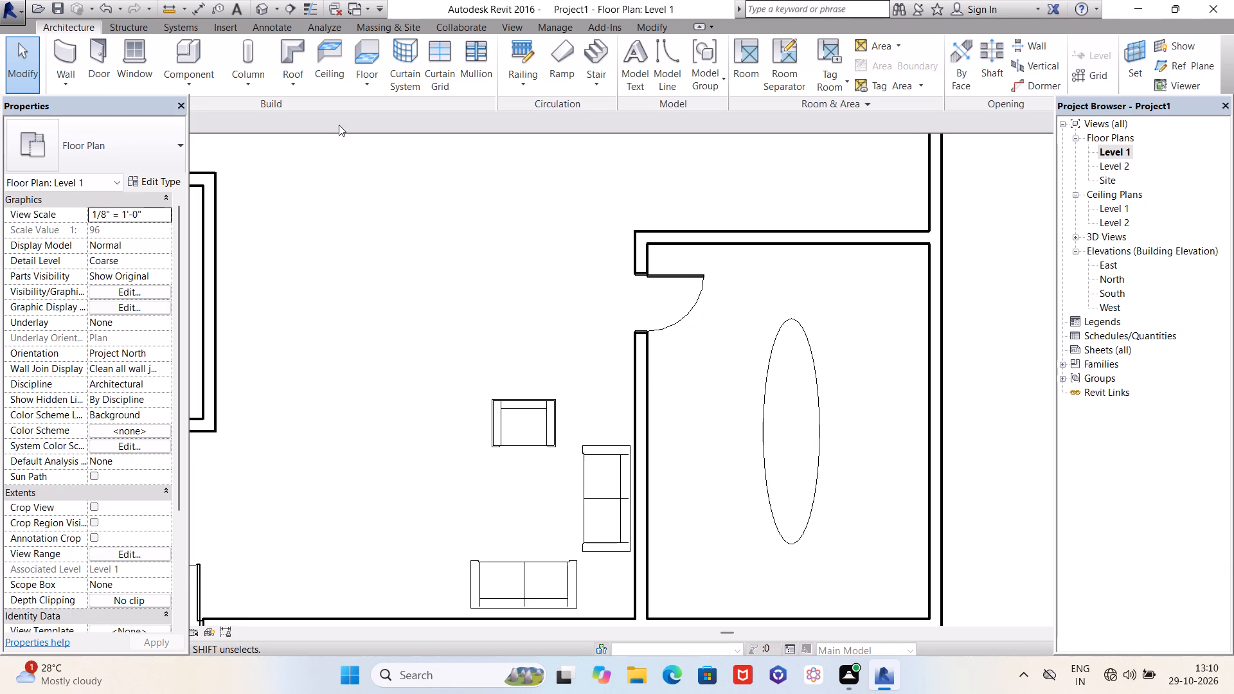
Examine the furnished layout from several angles in the 3D view, and return to the Level 1 floor plan.
left_click(264, 0)
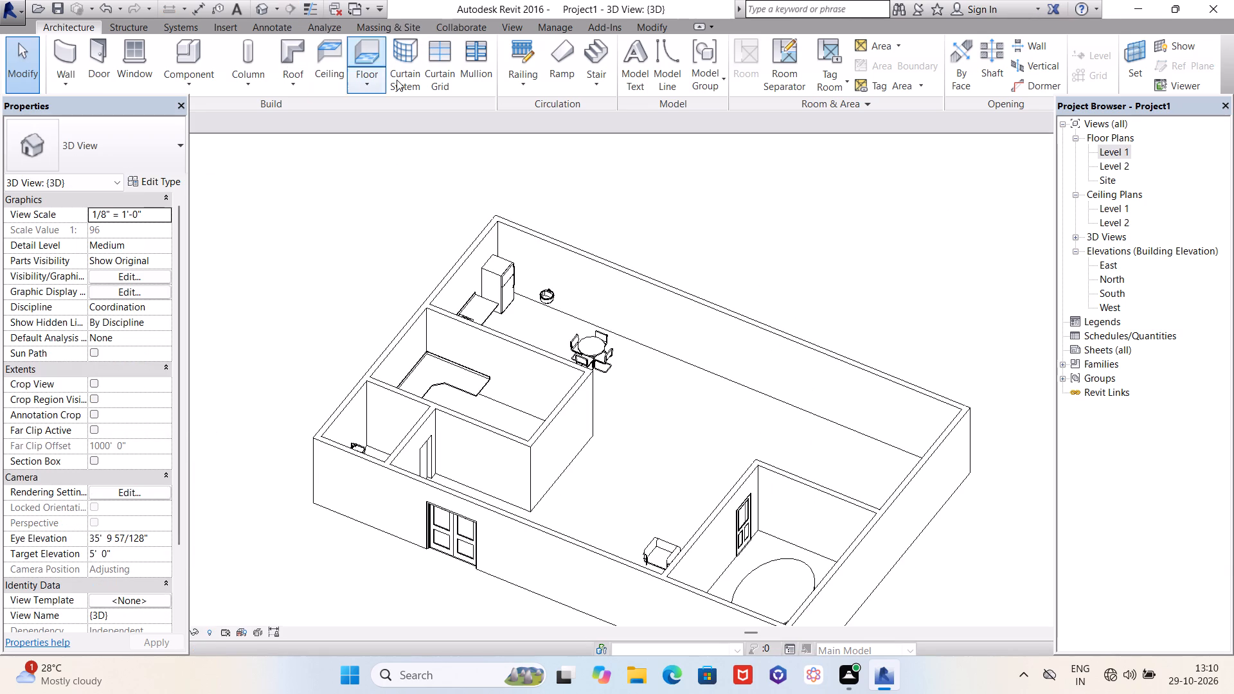
scroll(628, 221, "down", 1)
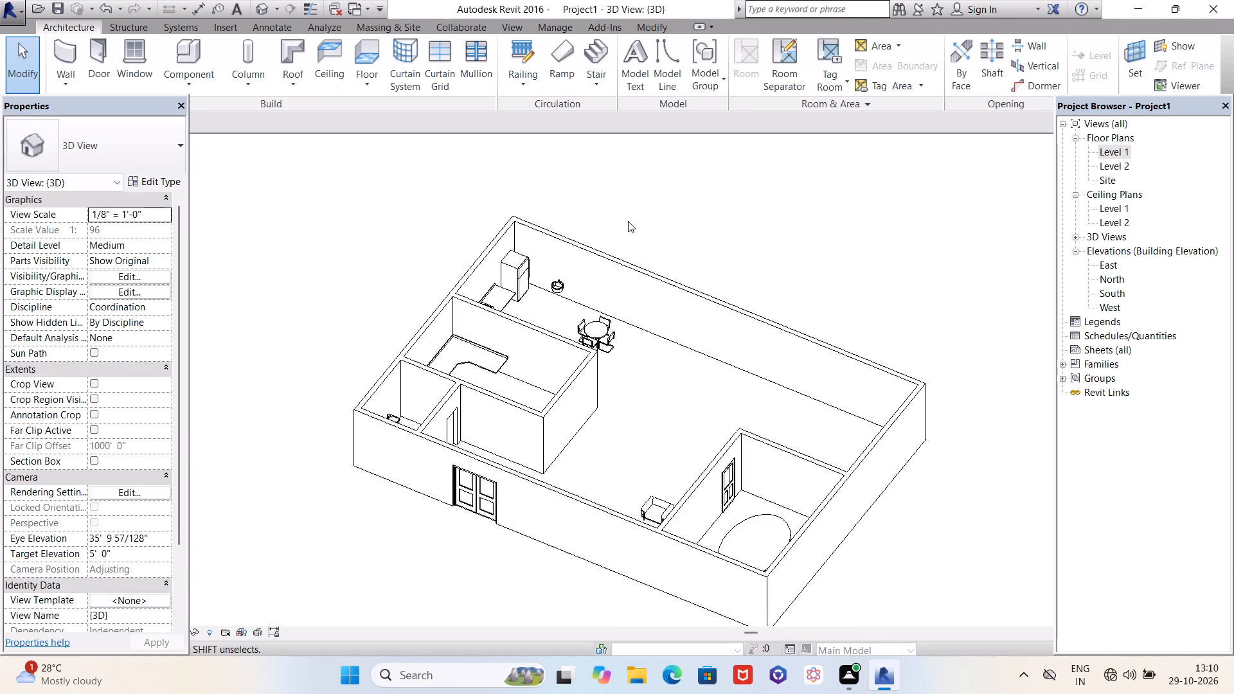
scroll(628, 221, "down", 2)
middle_click_drag(630, 430, 890, 582, "shift")
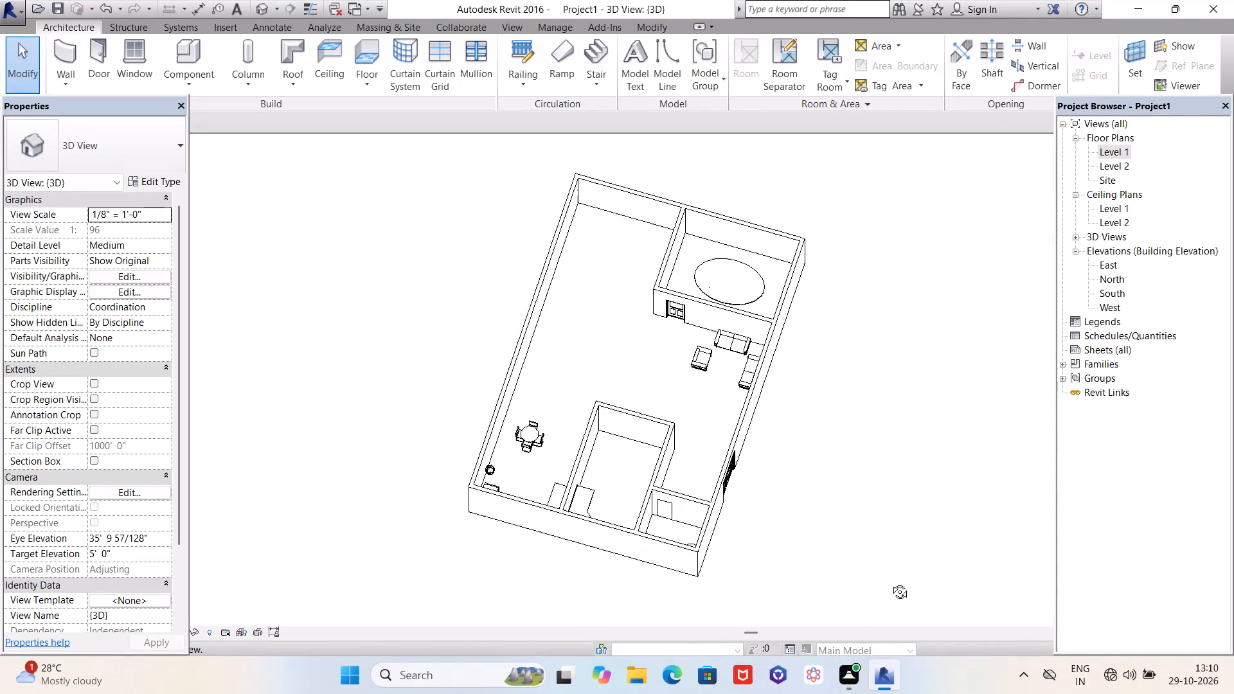
middle_click_drag(890, 582, 674, 537, "shift")
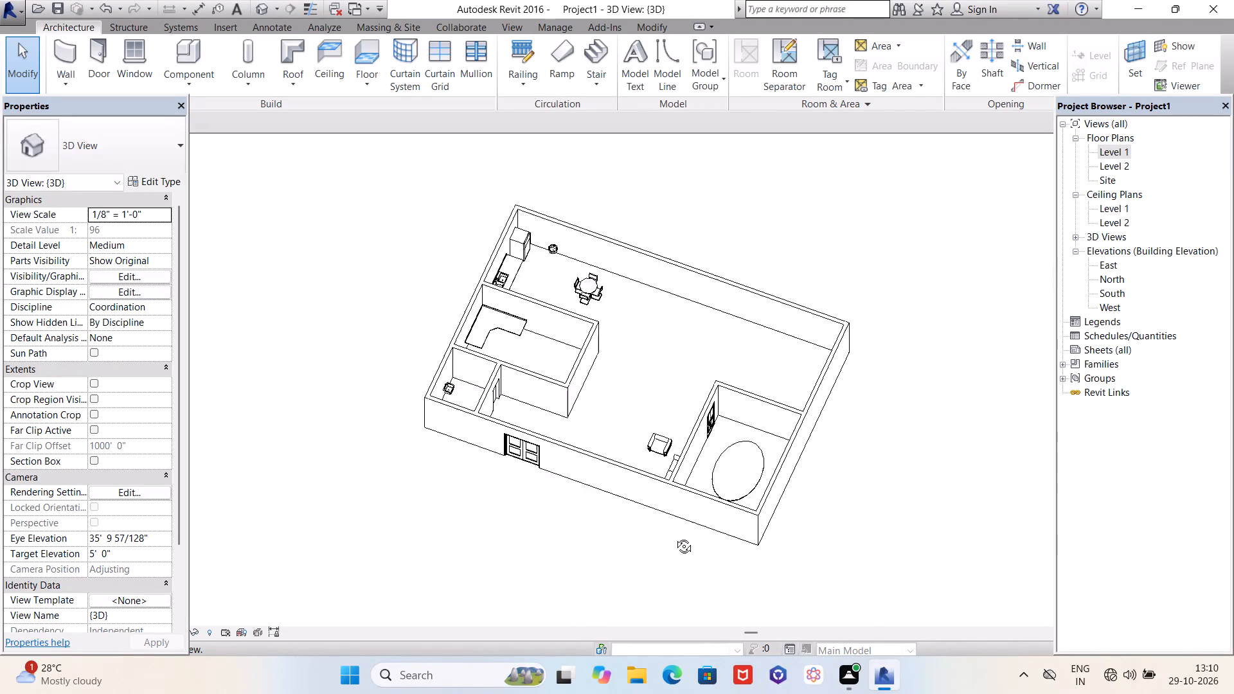
middle_click_drag(674, 537, 738, 471, "shift")
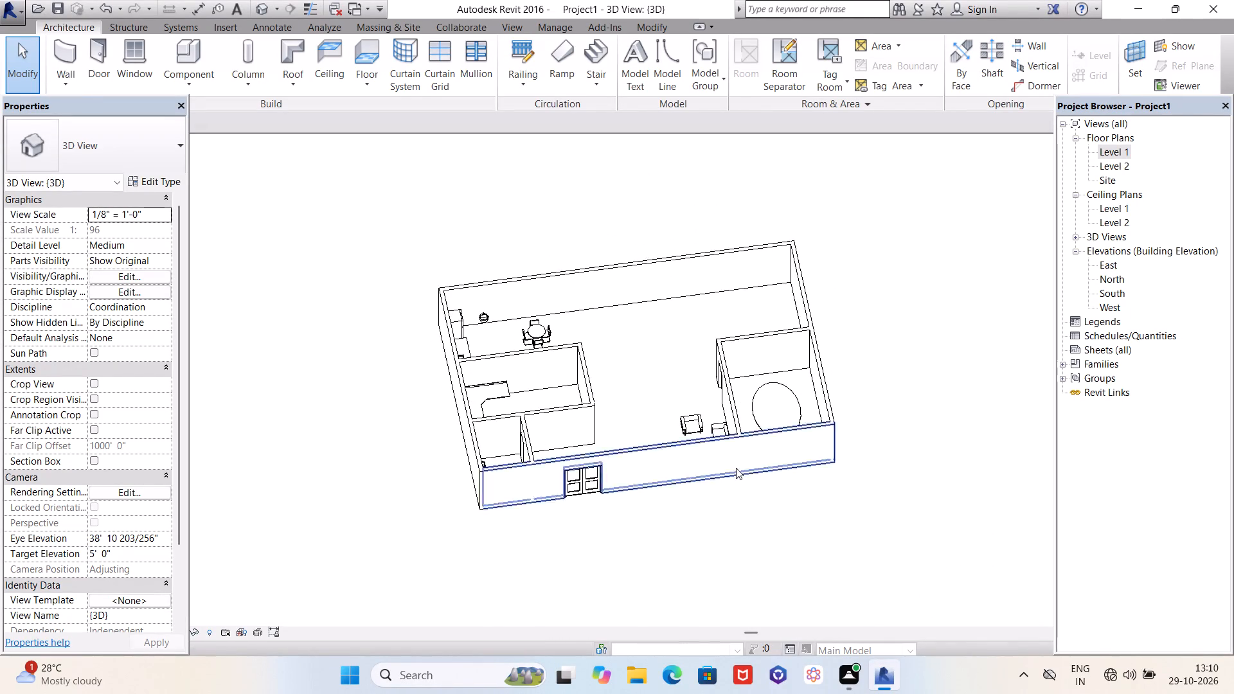
double_click(1119, 150)
Start placing a component and pick the Counter Top family from the Casework library's Counter Tops folder for loading.
scroll(593, 265, "down", 3)
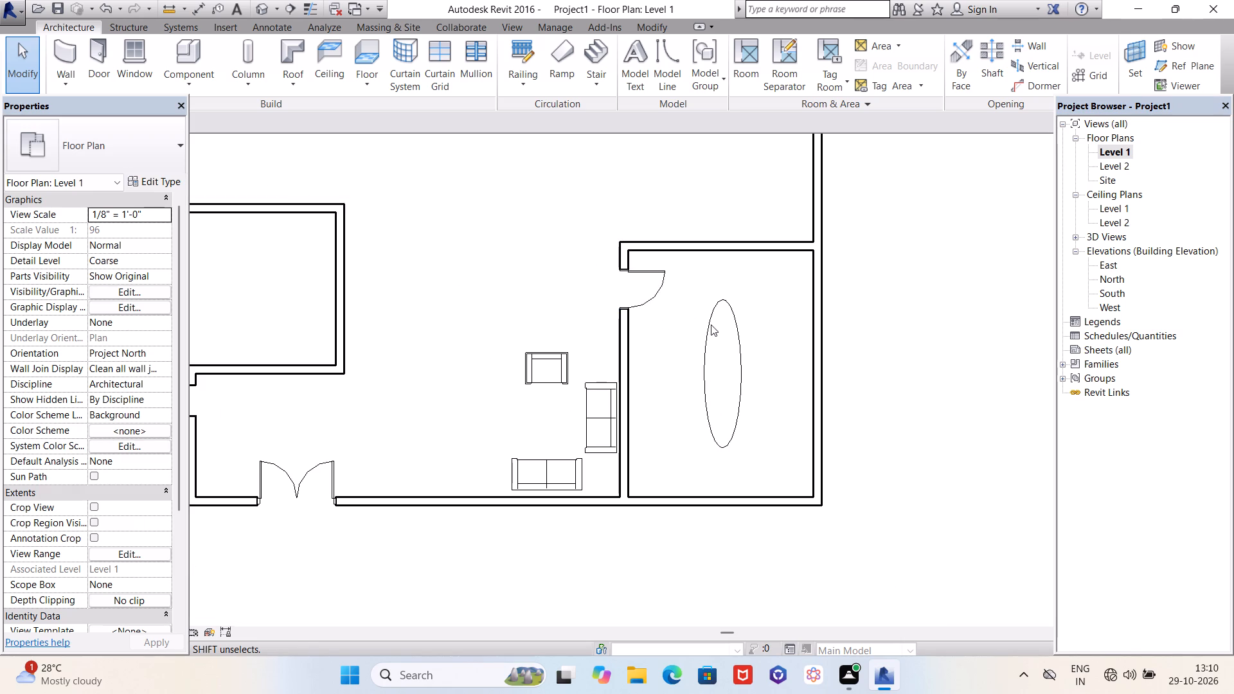
scroll(714, 326, "up", 3)
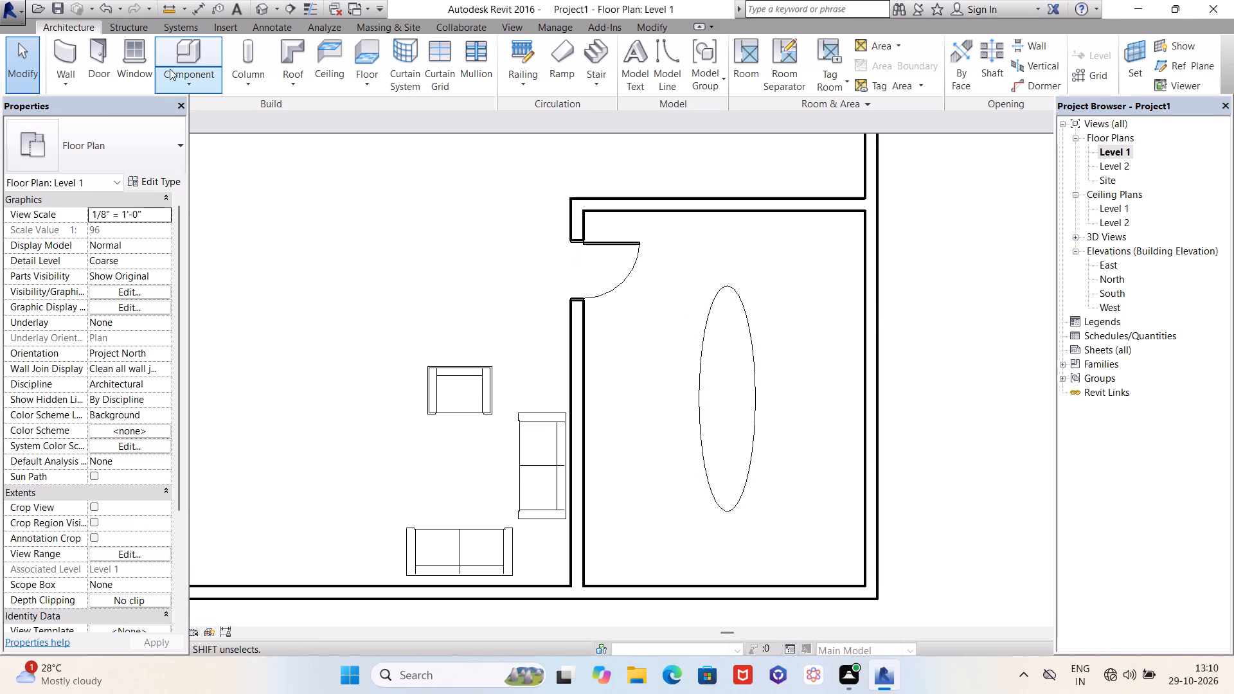
left_click(195, 53)
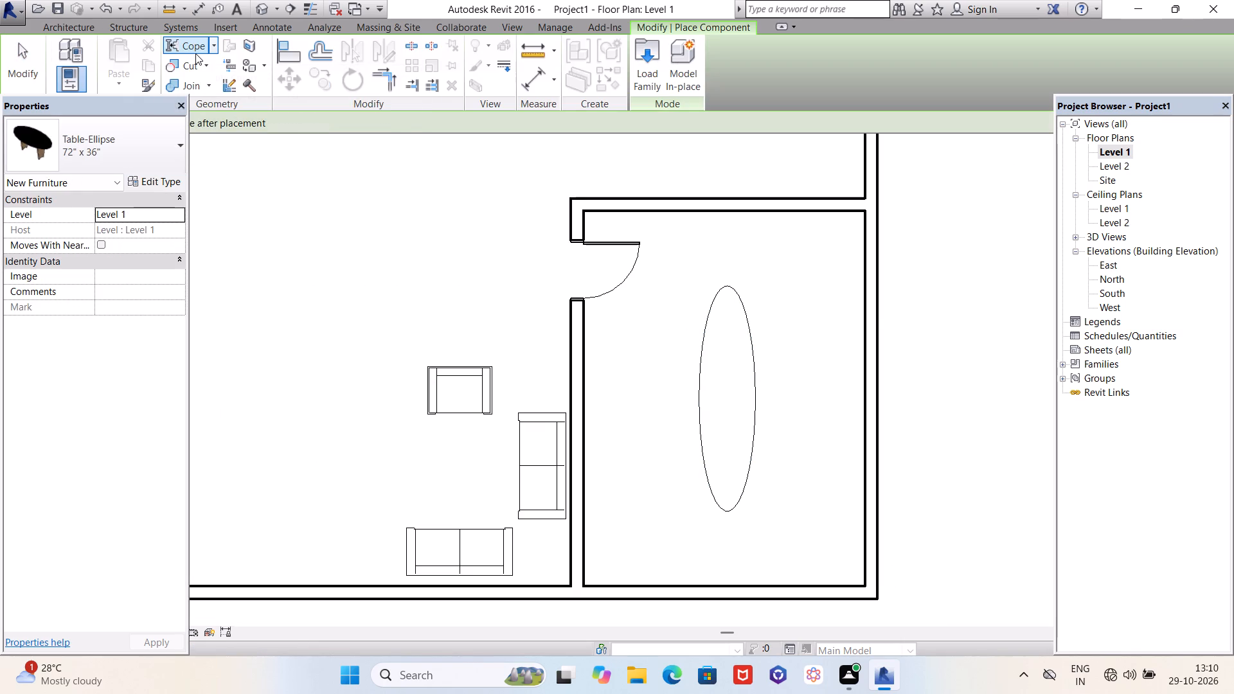
left_click(658, 48)
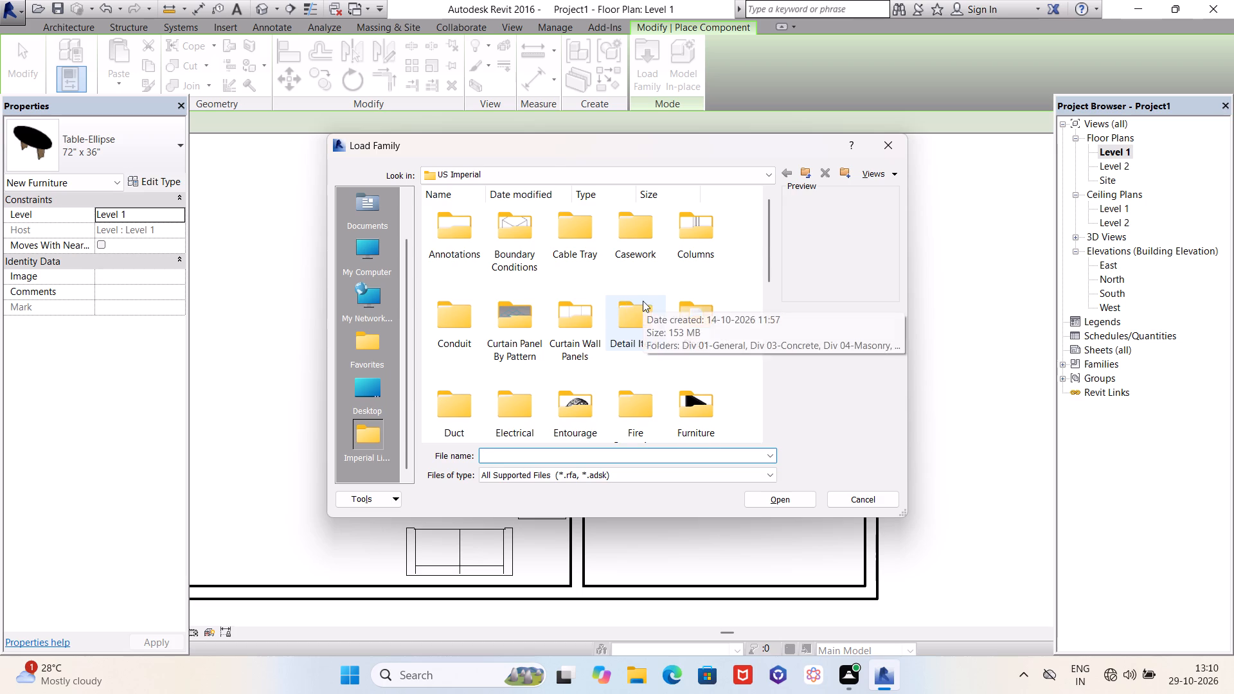
scroll(643, 301, "down", 1)
double_click(697, 281)
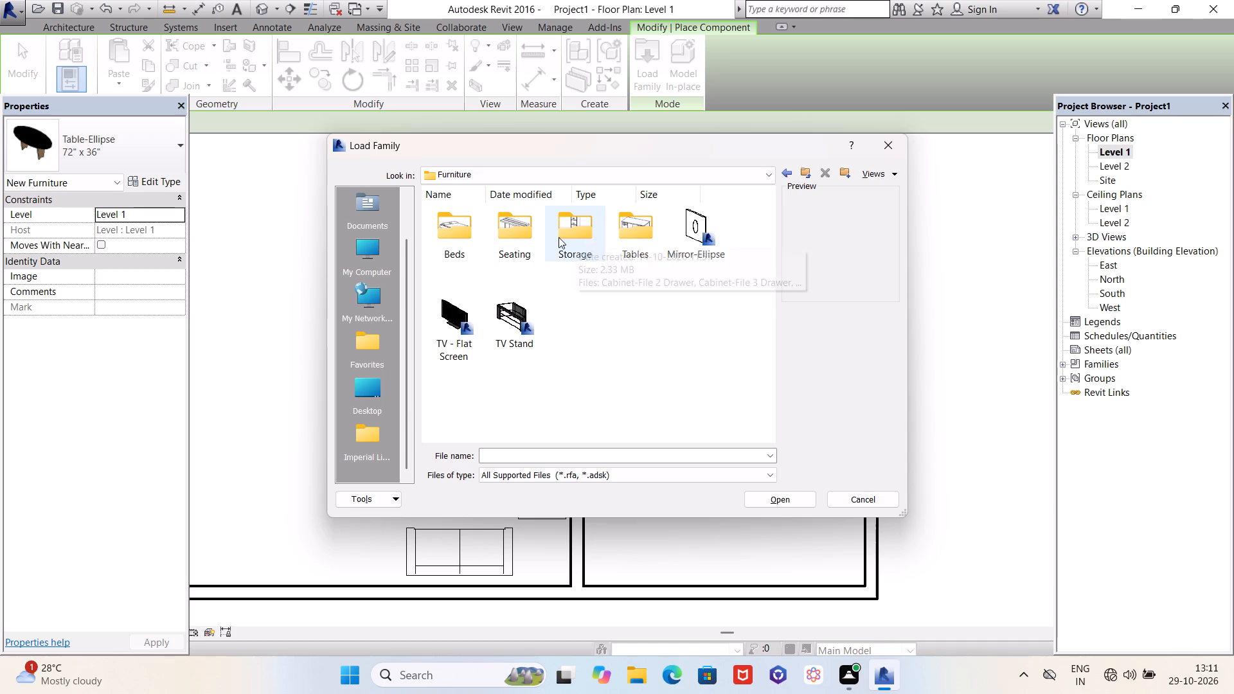
left_click(780, 174)
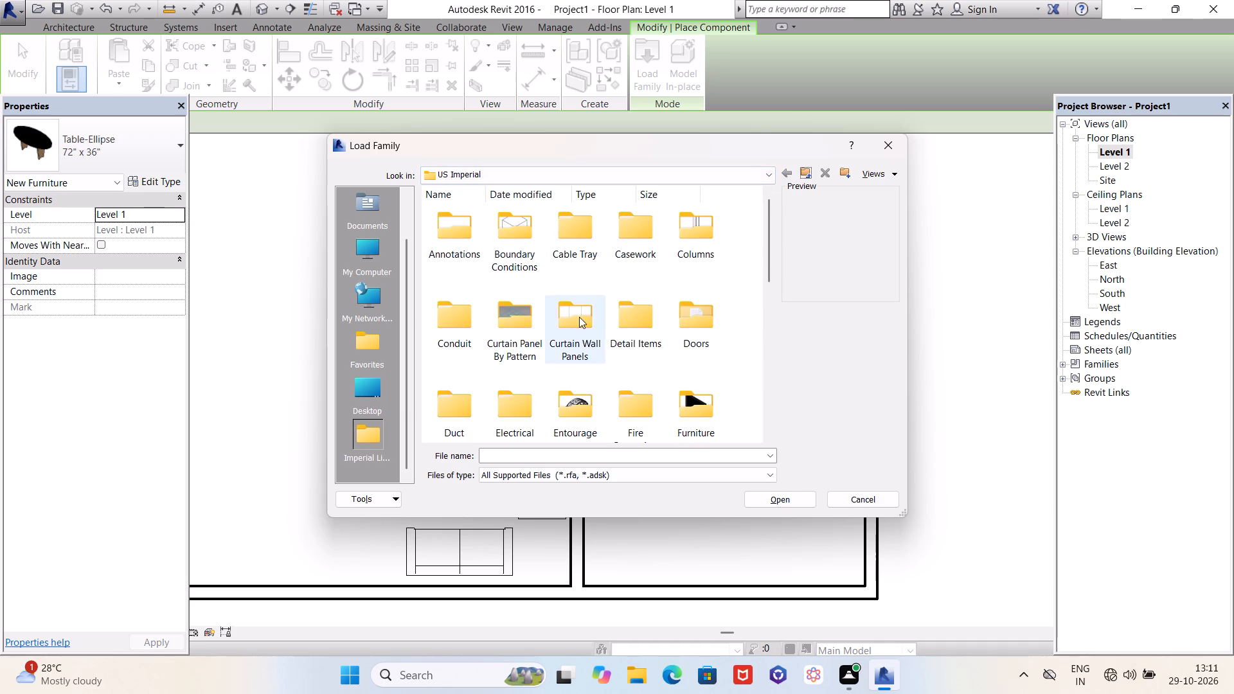
scroll(650, 329, "down", 1)
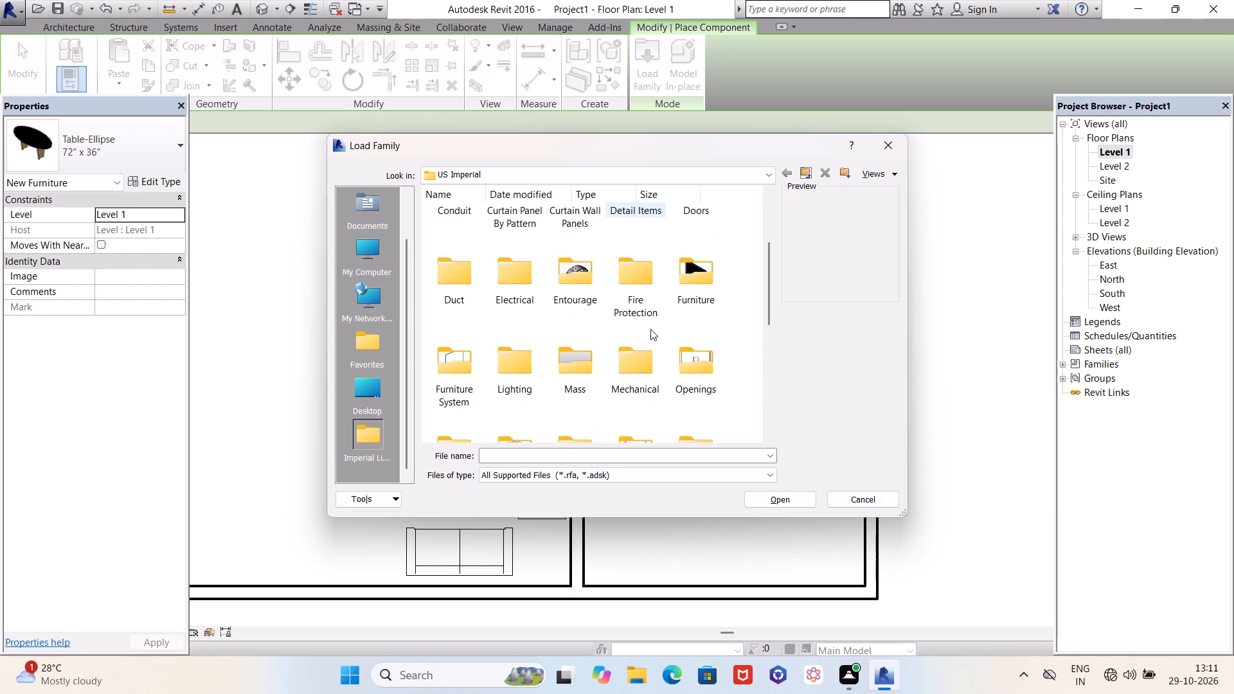
scroll(650, 329, "up", 3)
double_click(630, 233)
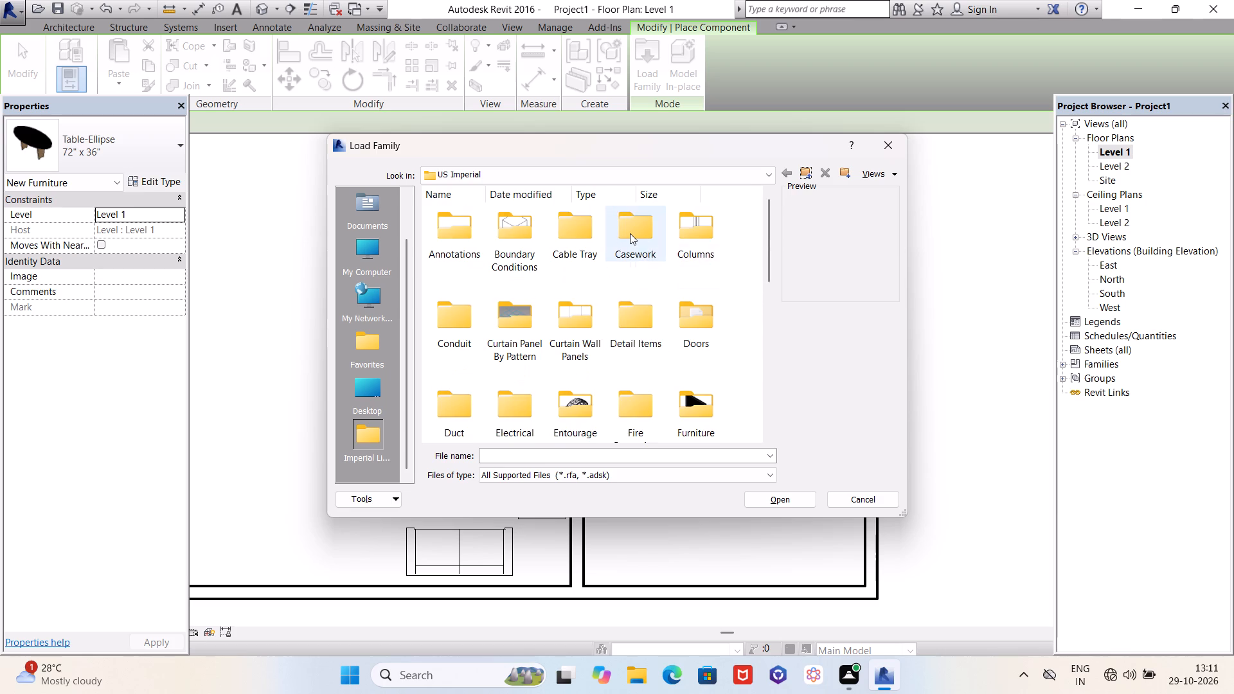
double_click(512, 234)
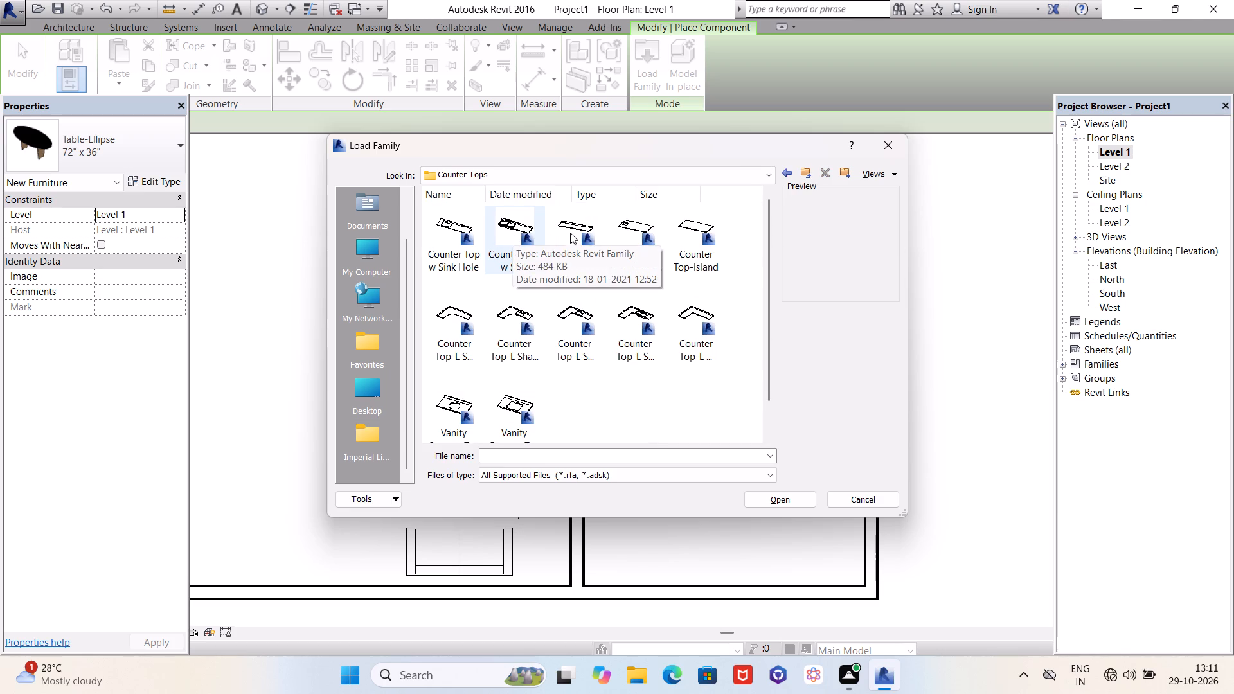
left_click(578, 231)
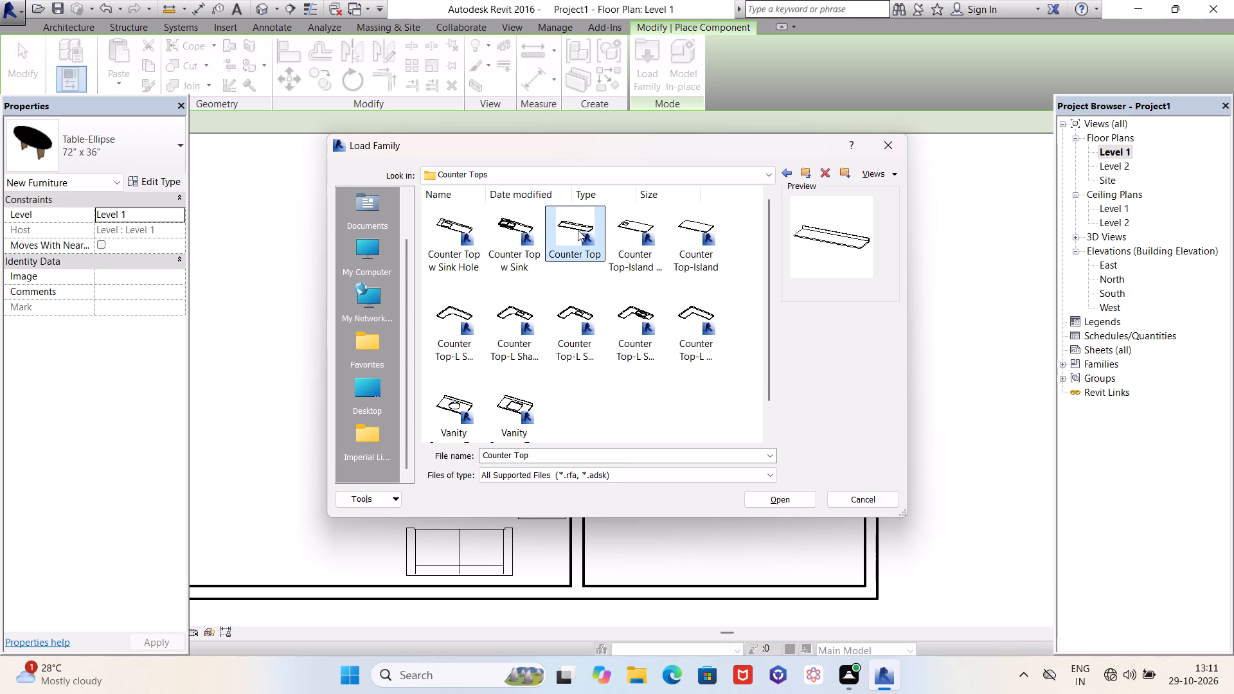
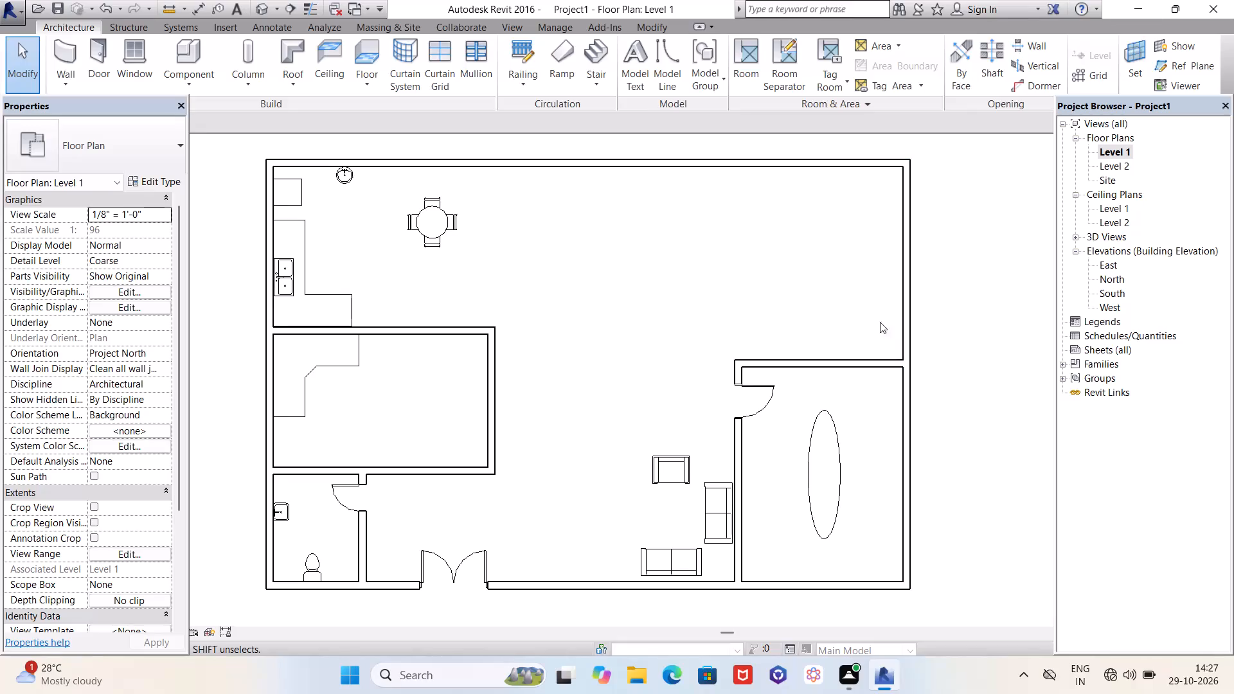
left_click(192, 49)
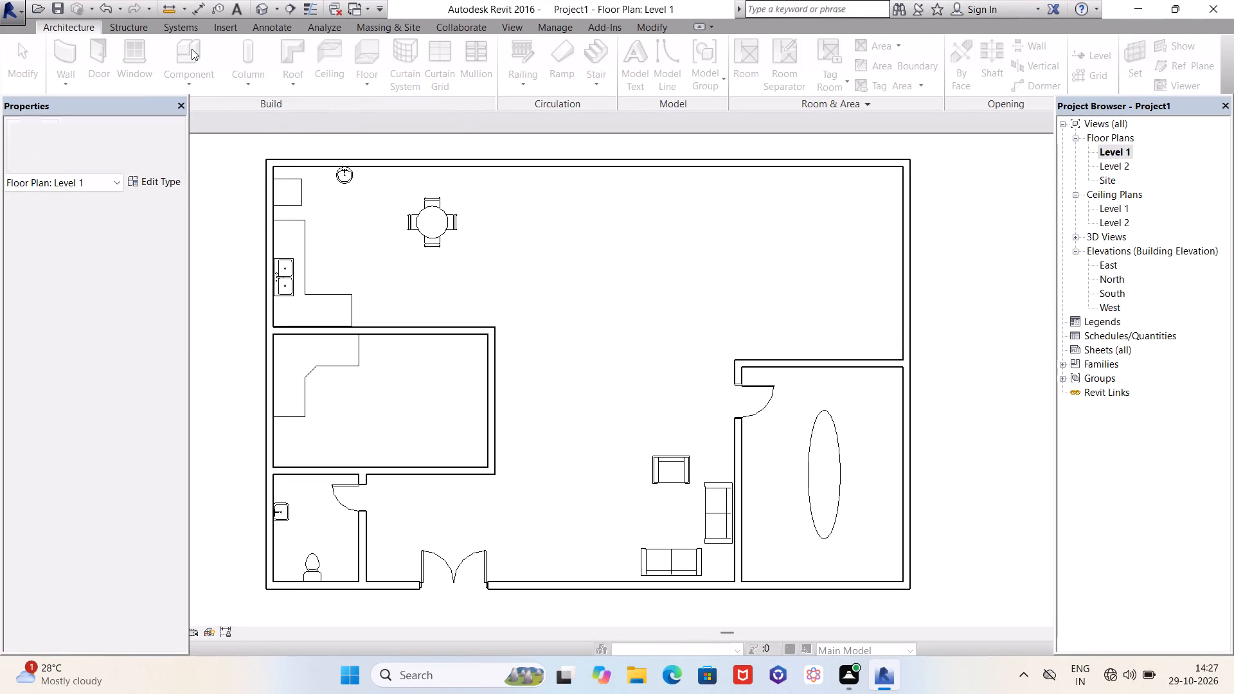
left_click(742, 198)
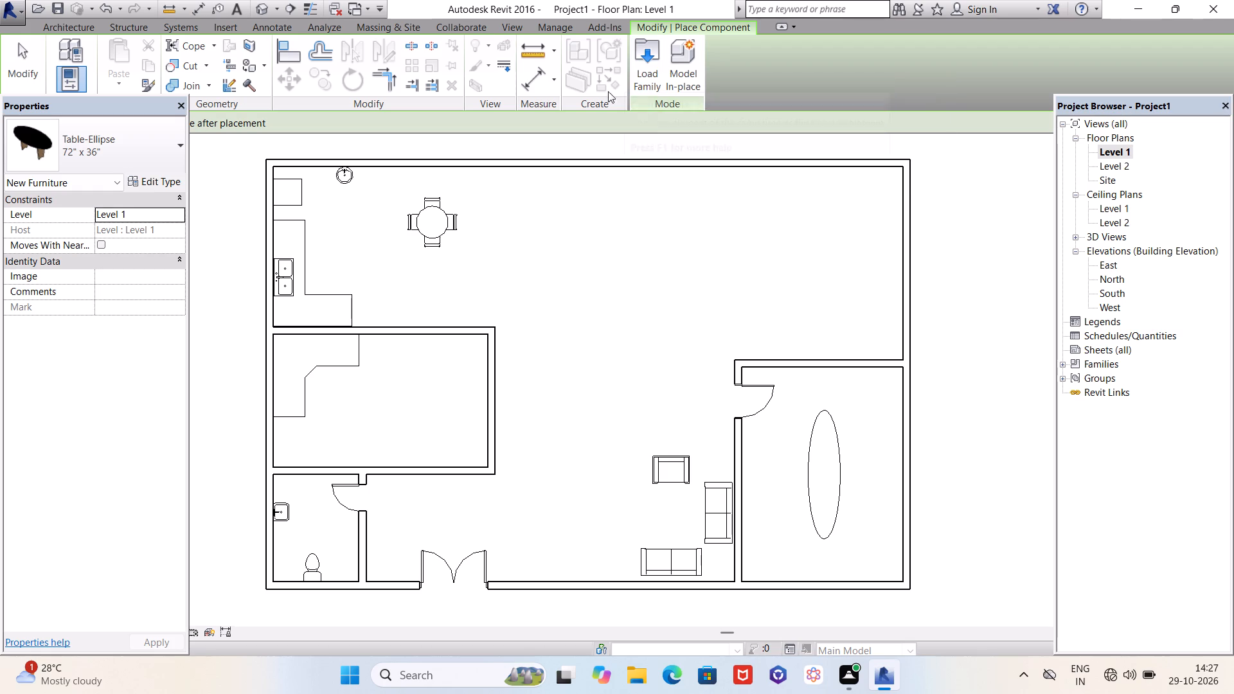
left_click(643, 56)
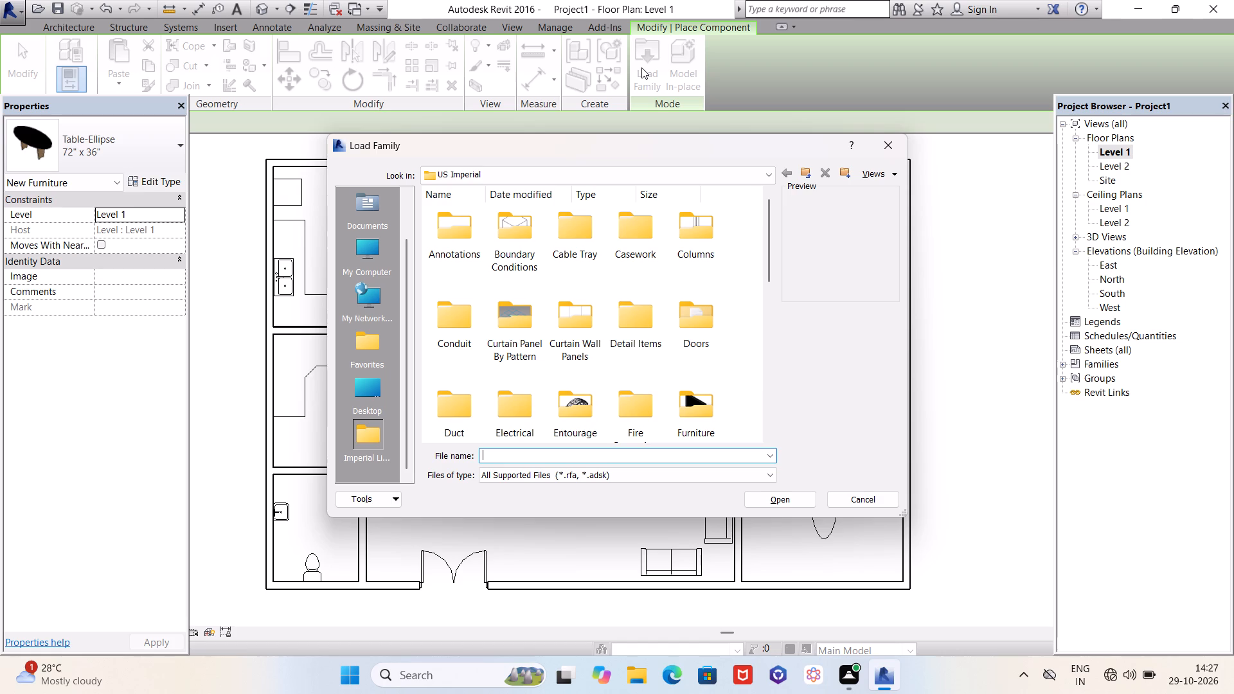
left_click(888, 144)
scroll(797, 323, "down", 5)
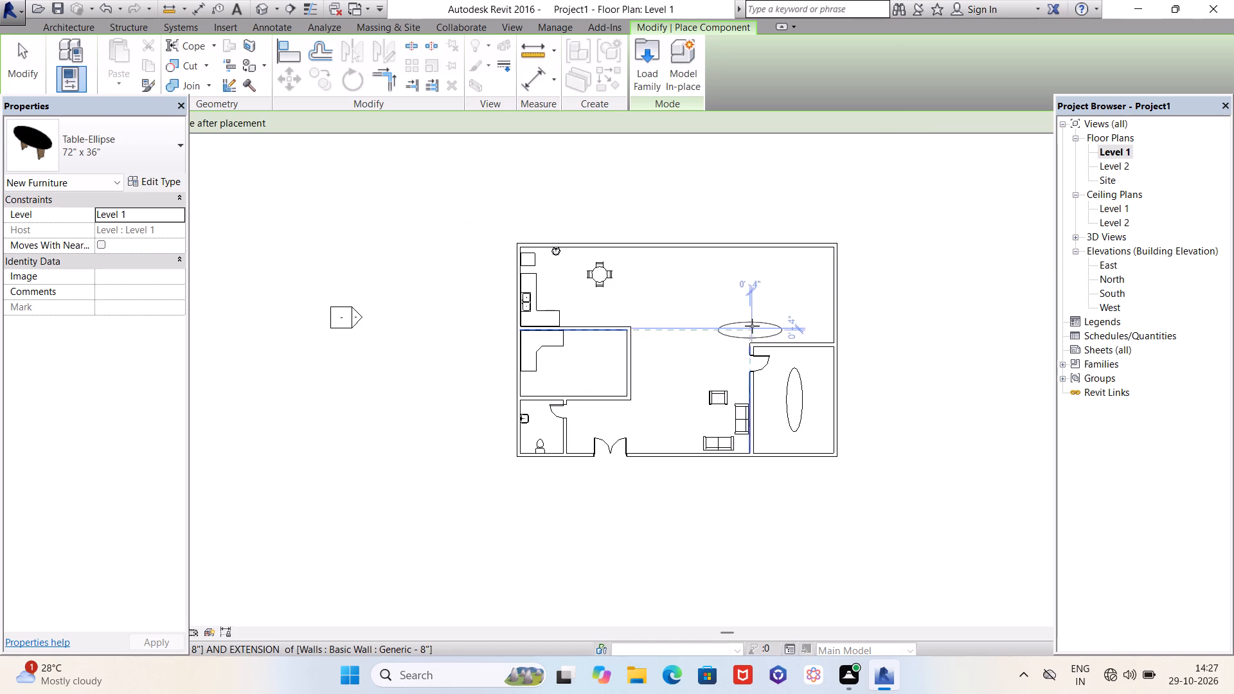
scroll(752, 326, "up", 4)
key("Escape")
Change the east wall of the room just north of the bathroom to the Storefront curtain wall type.
scroll(634, 296, "down", 1)
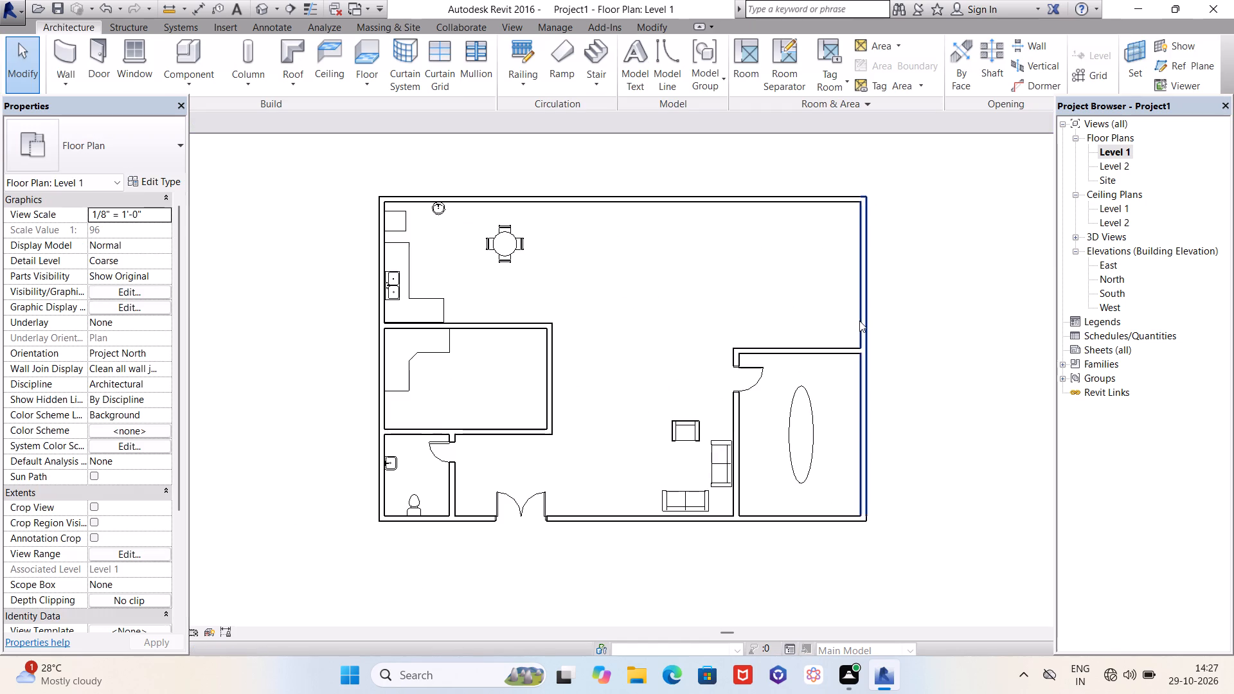
scroll(859, 321, "up", 2)
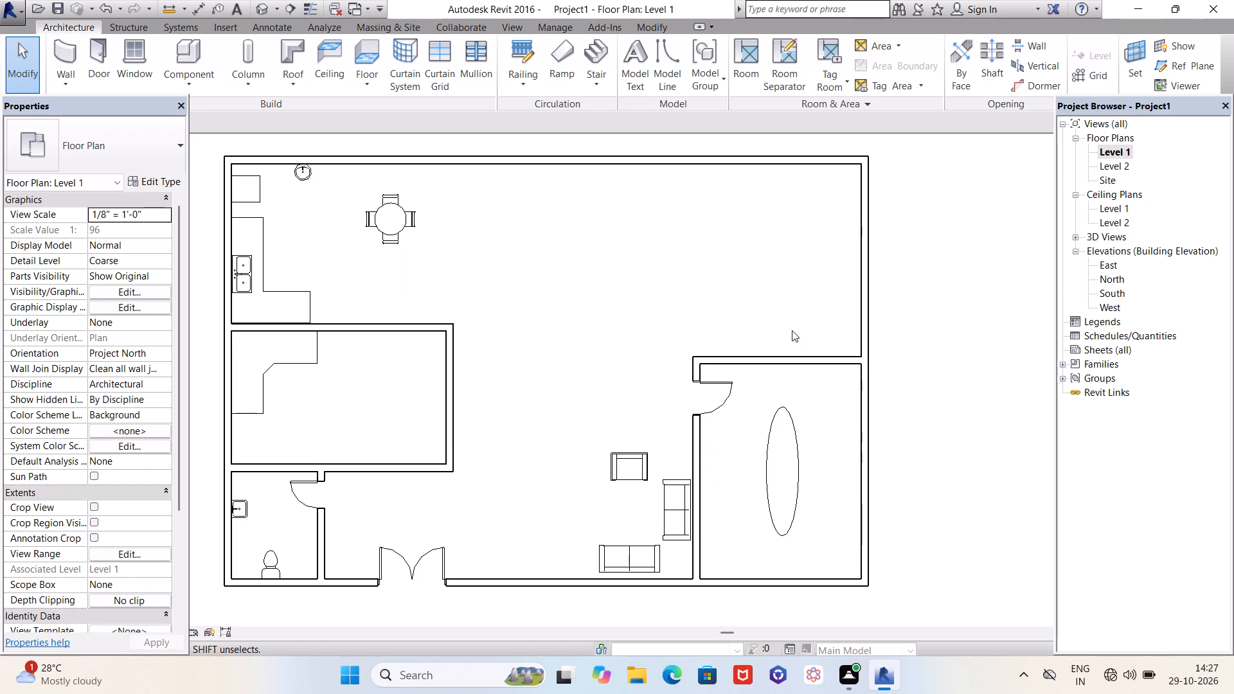
scroll(795, 322, "down", 2)
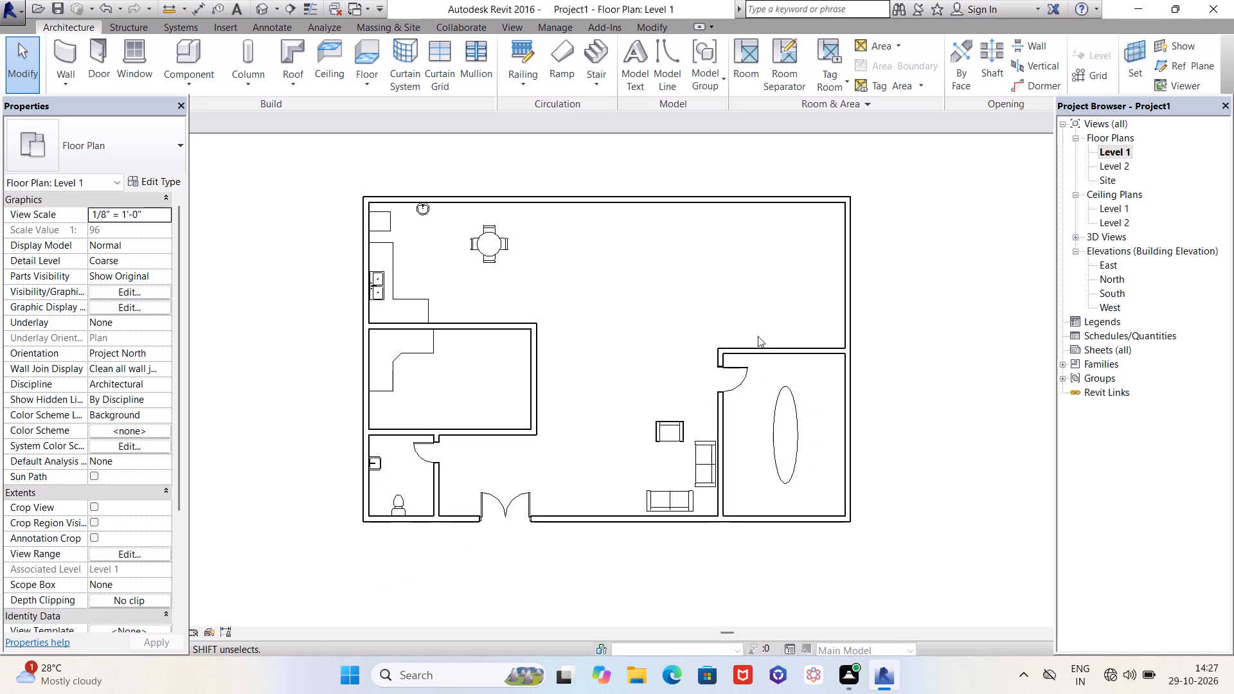
scroll(762, 350, "down", 1)
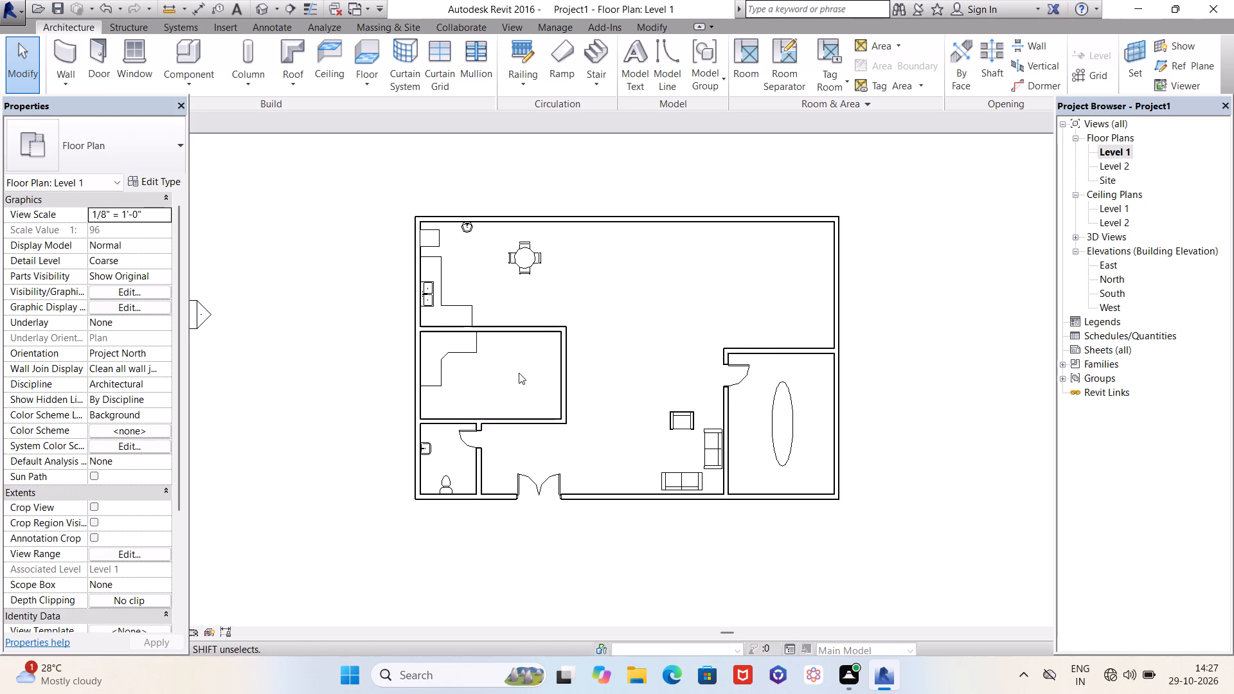
scroll(519, 373, "up", 3)
scroll(480, 400, "down", 1)
scroll(566, 373, "up", 2)
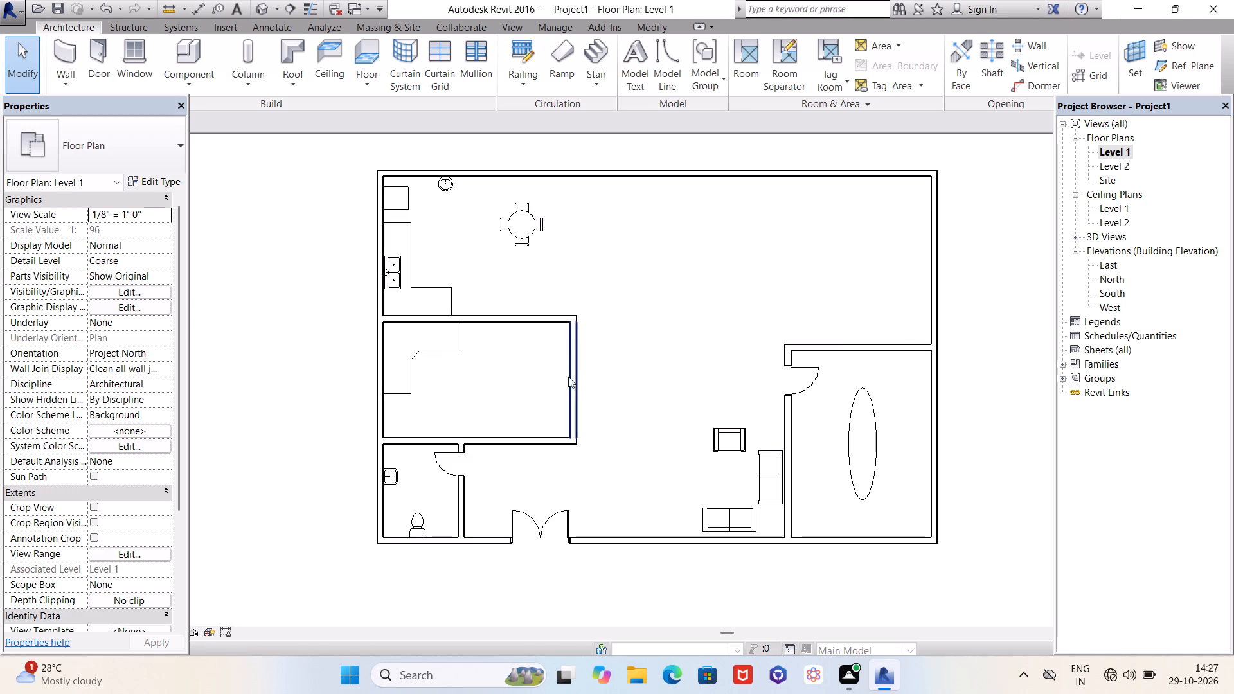
scroll(568, 377, "up", 1)
left_click(584, 396)
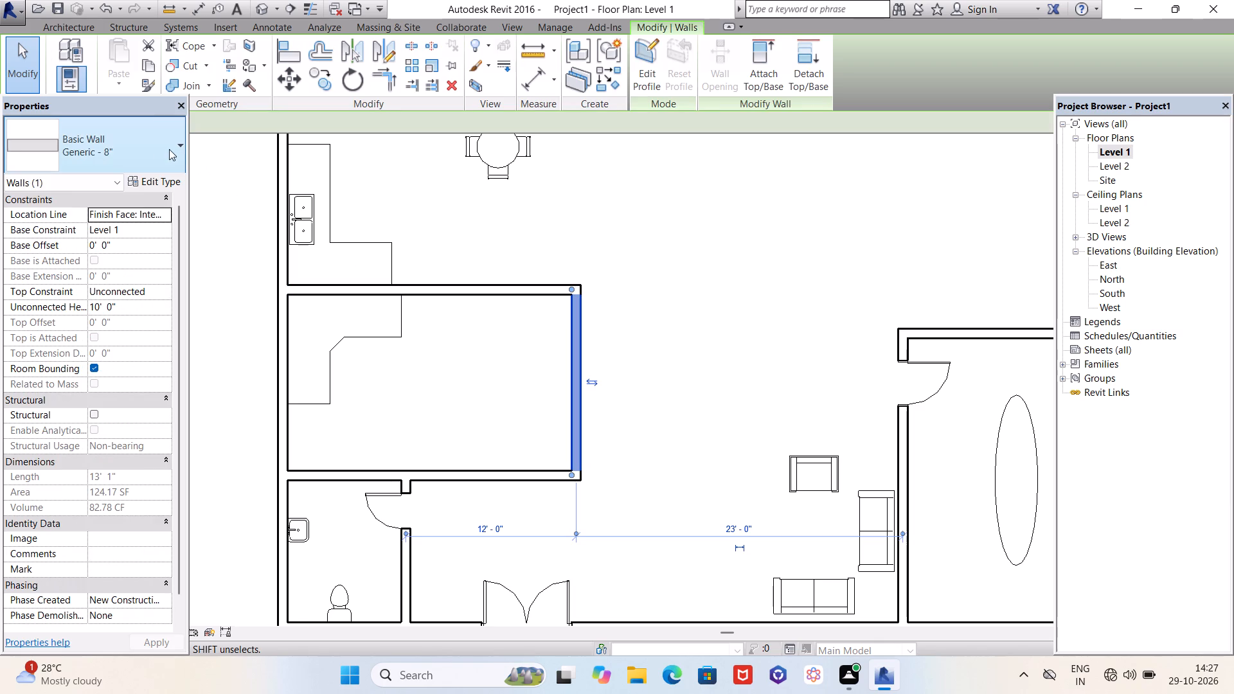
left_click(160, 148)
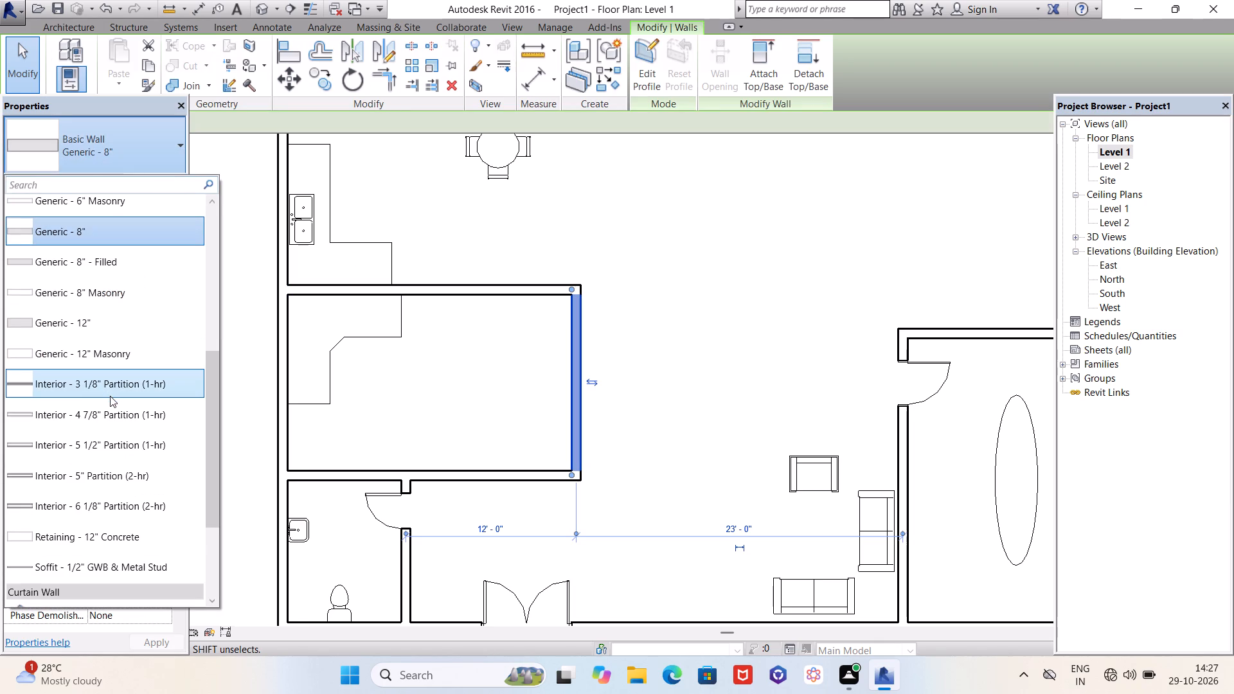
scroll(110, 396, "down", 5)
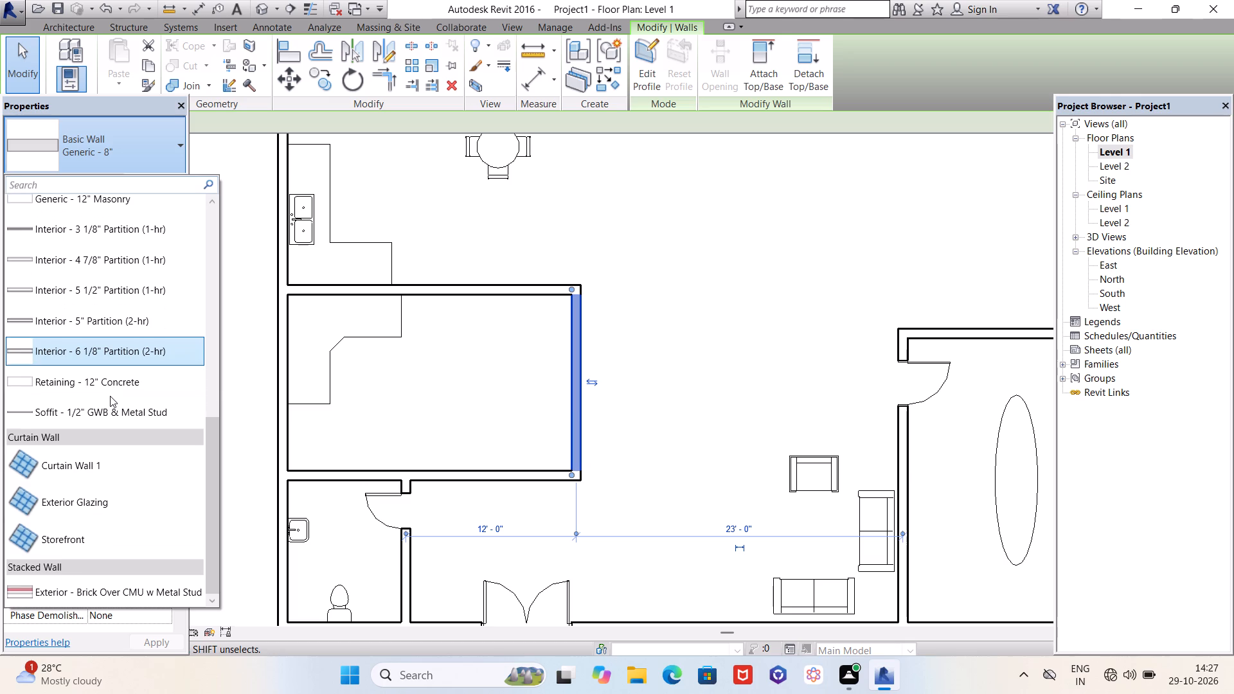
left_click(121, 531)
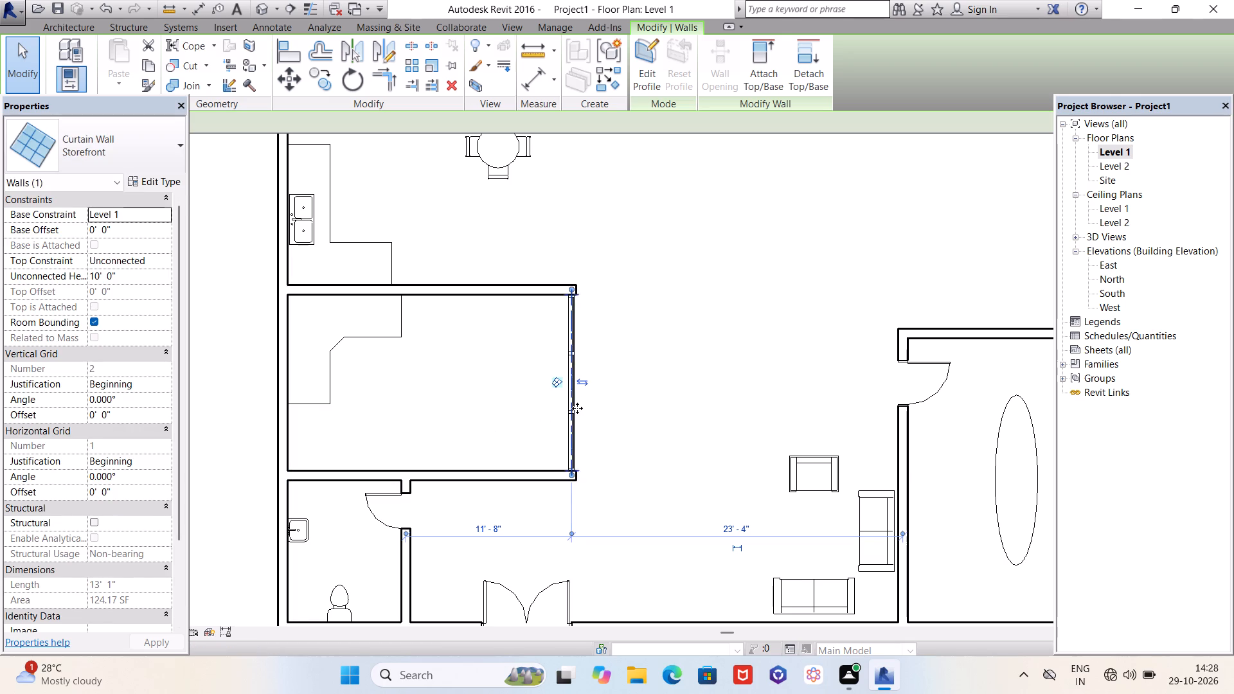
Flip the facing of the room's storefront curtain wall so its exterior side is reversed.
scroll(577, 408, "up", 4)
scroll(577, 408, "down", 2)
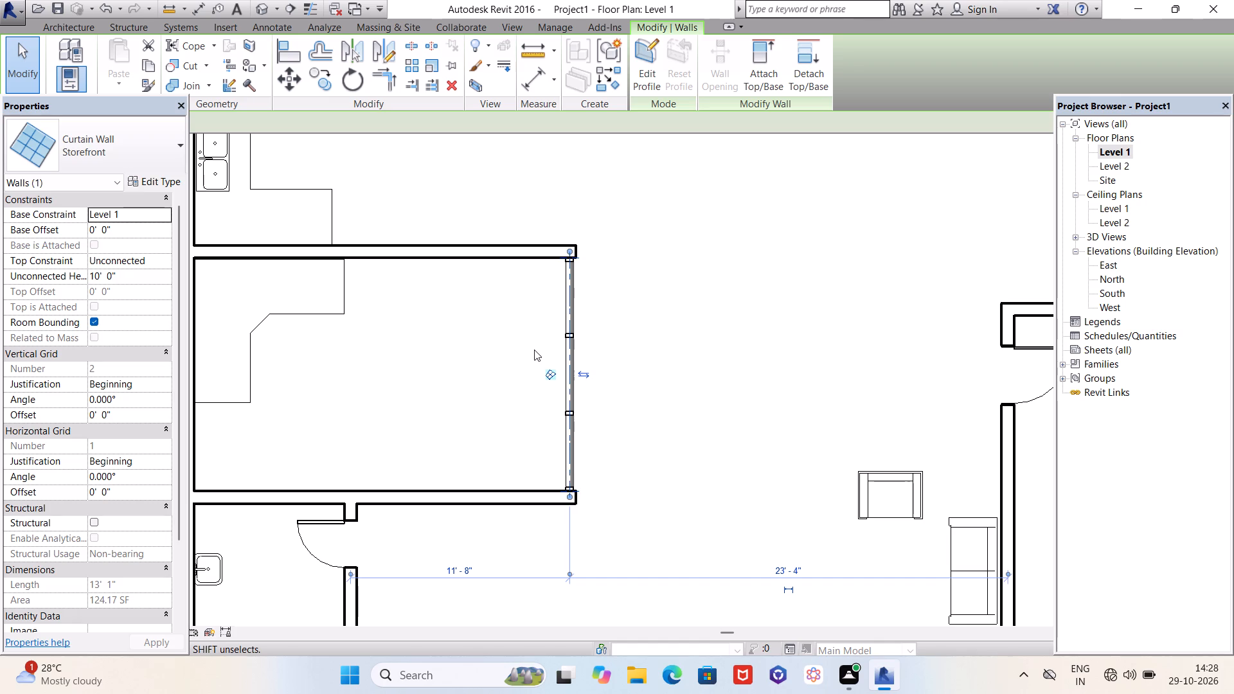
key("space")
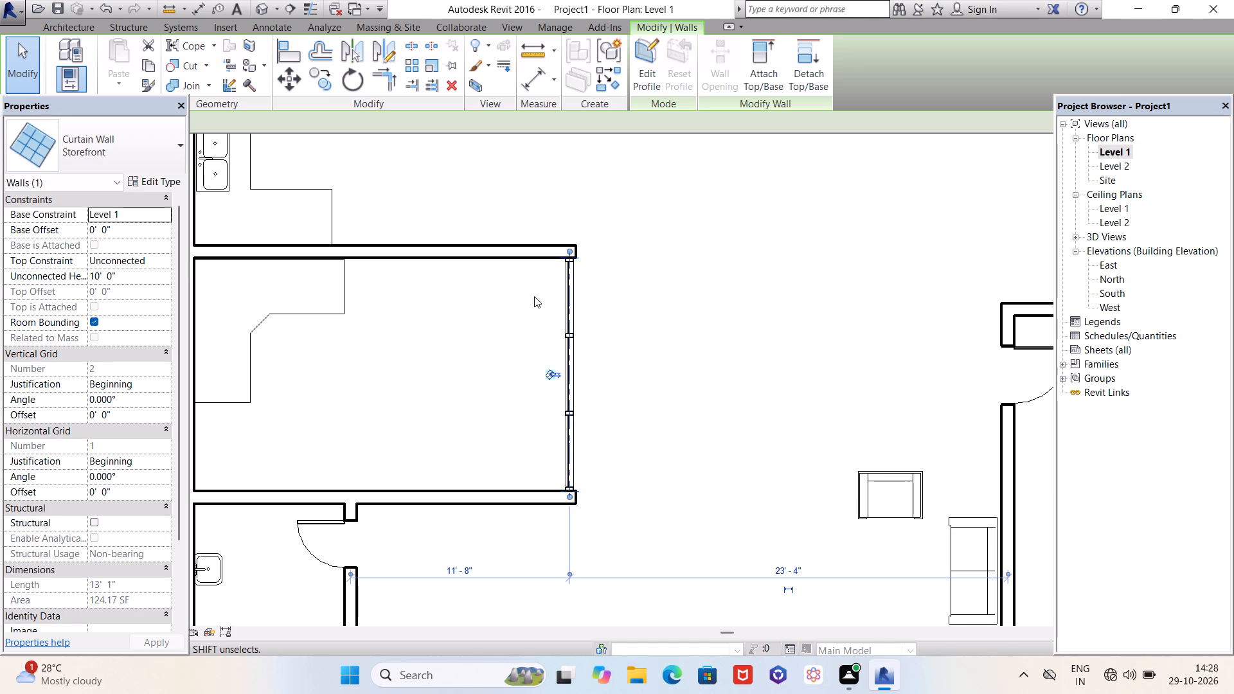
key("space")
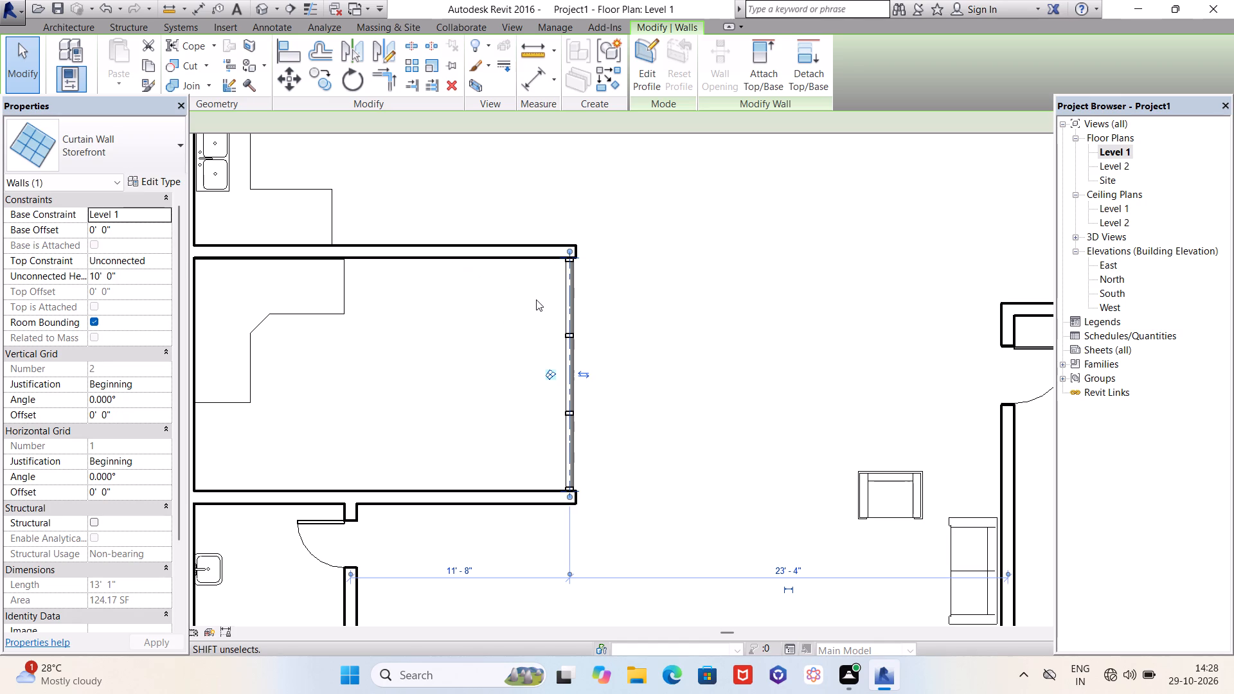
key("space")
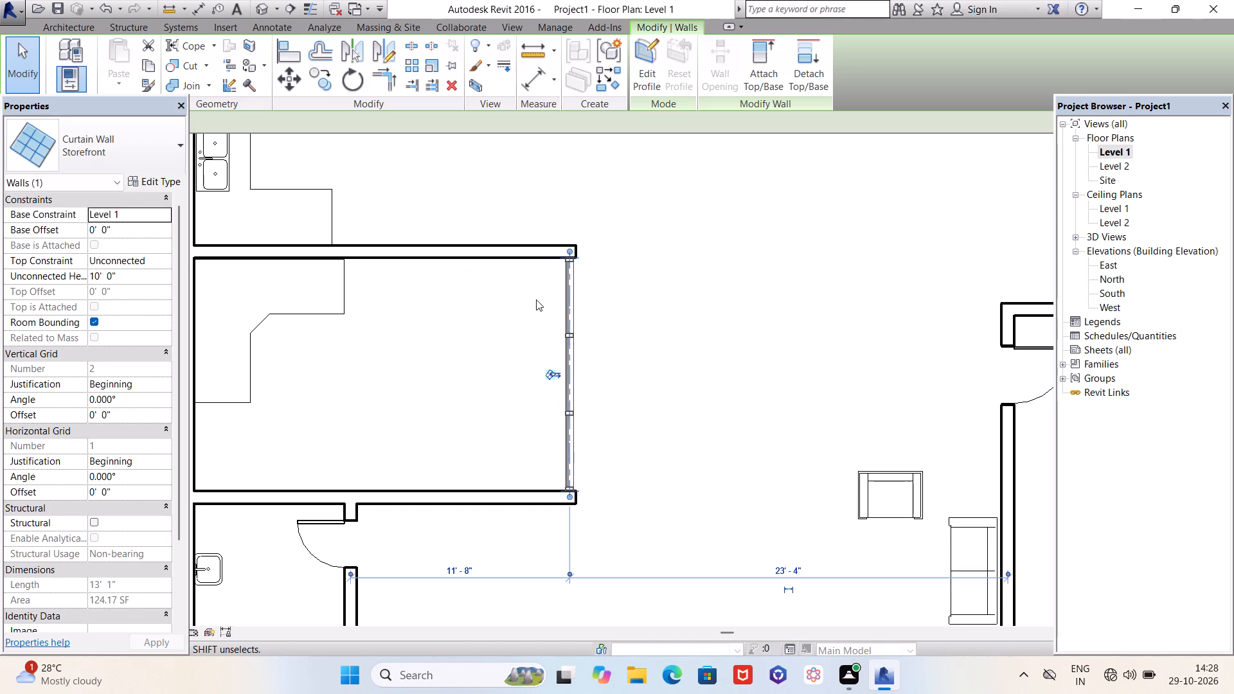
Examine the storefront curtain wall and its connections to the adjoining walls from several angles in the 3D view.
left_click(260, 10)
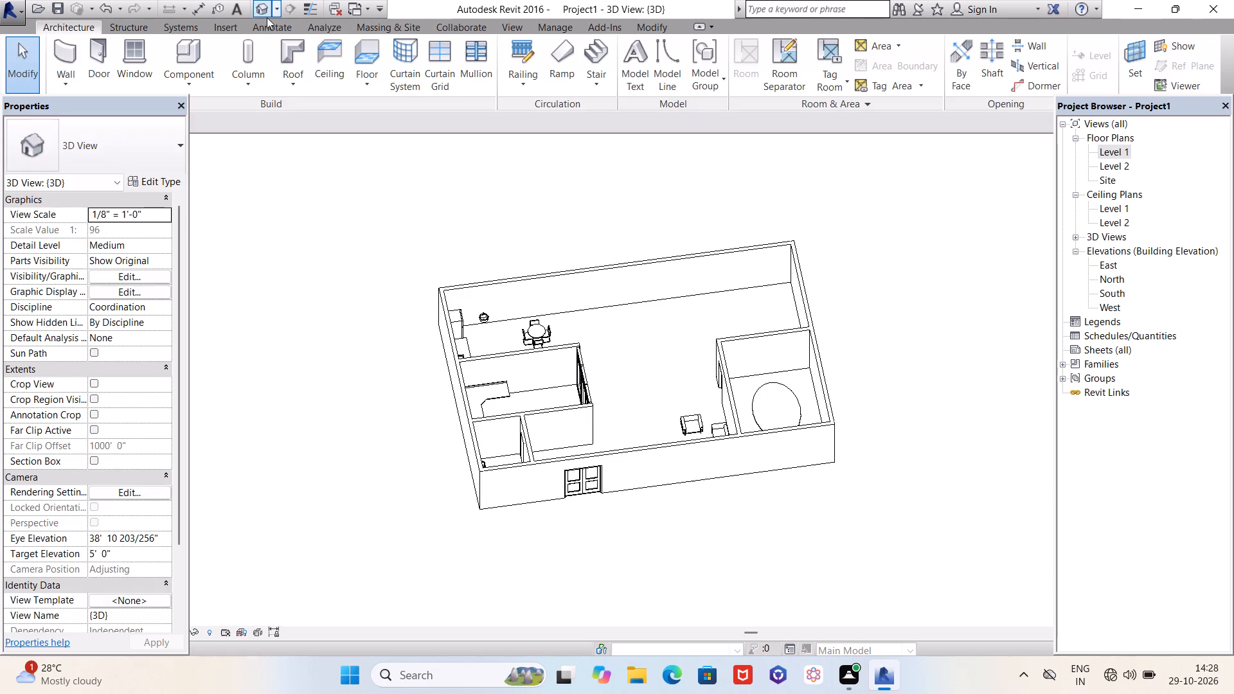
scroll(630, 374, "up", 9)
middle_click_drag(620, 426, 562, 431, "shift")
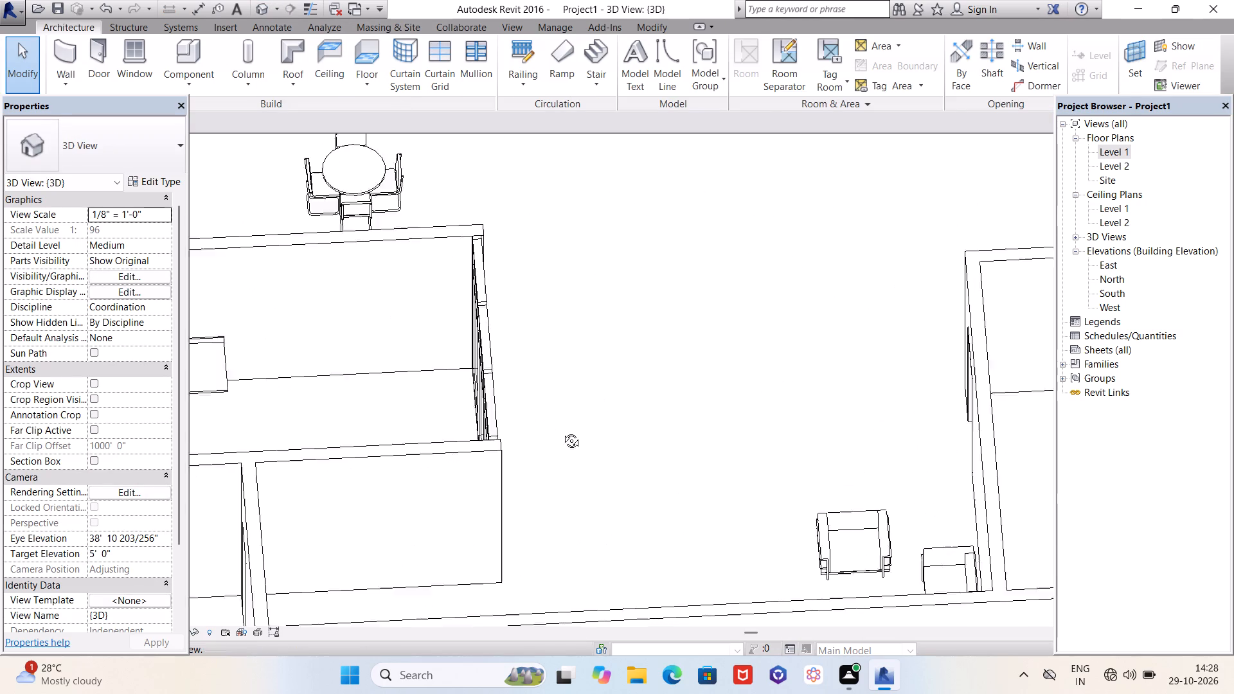
middle_click_drag(562, 431, 487, 283, "shift")
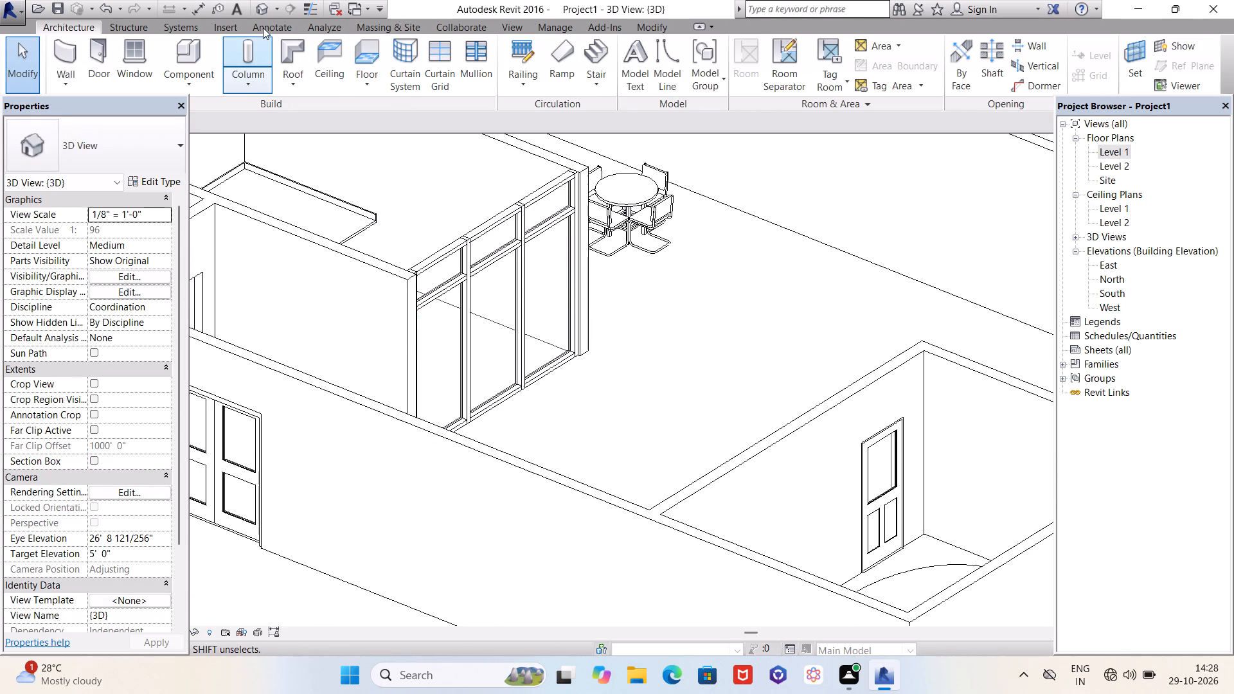
scroll(461, 272, "up", 4)
middle_click_drag(443, 292, 498, 307)
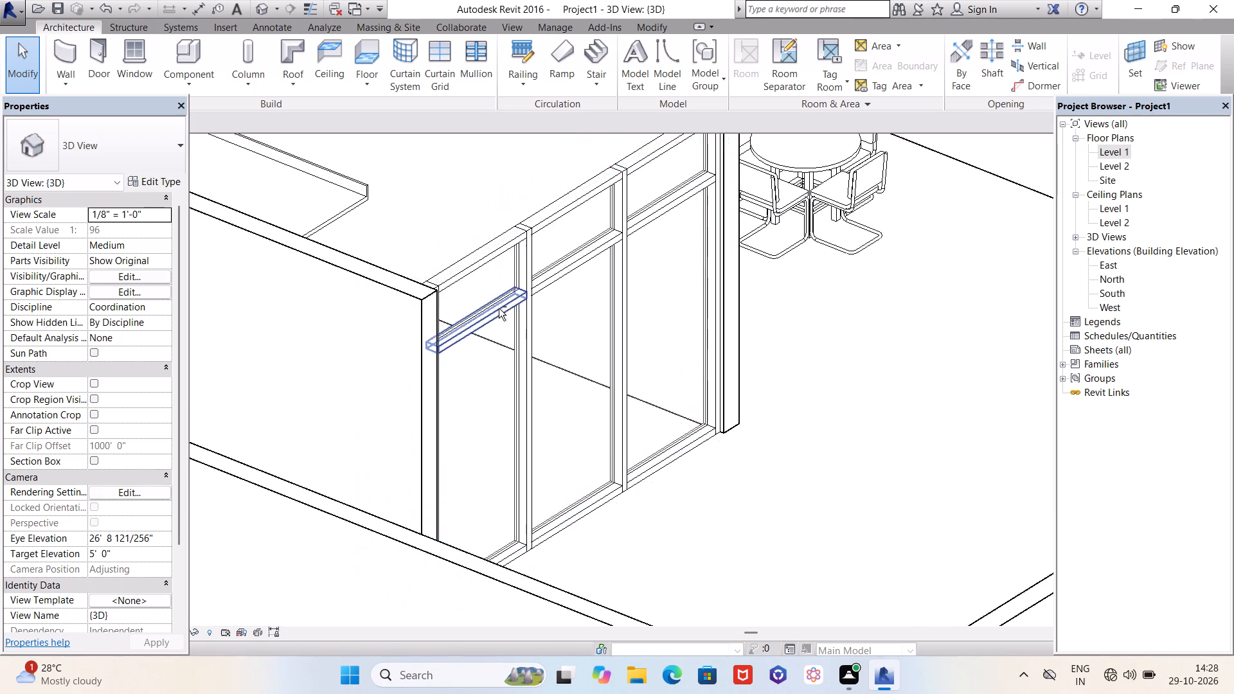
middle_click_drag(499, 308, 557, 324, "shift")
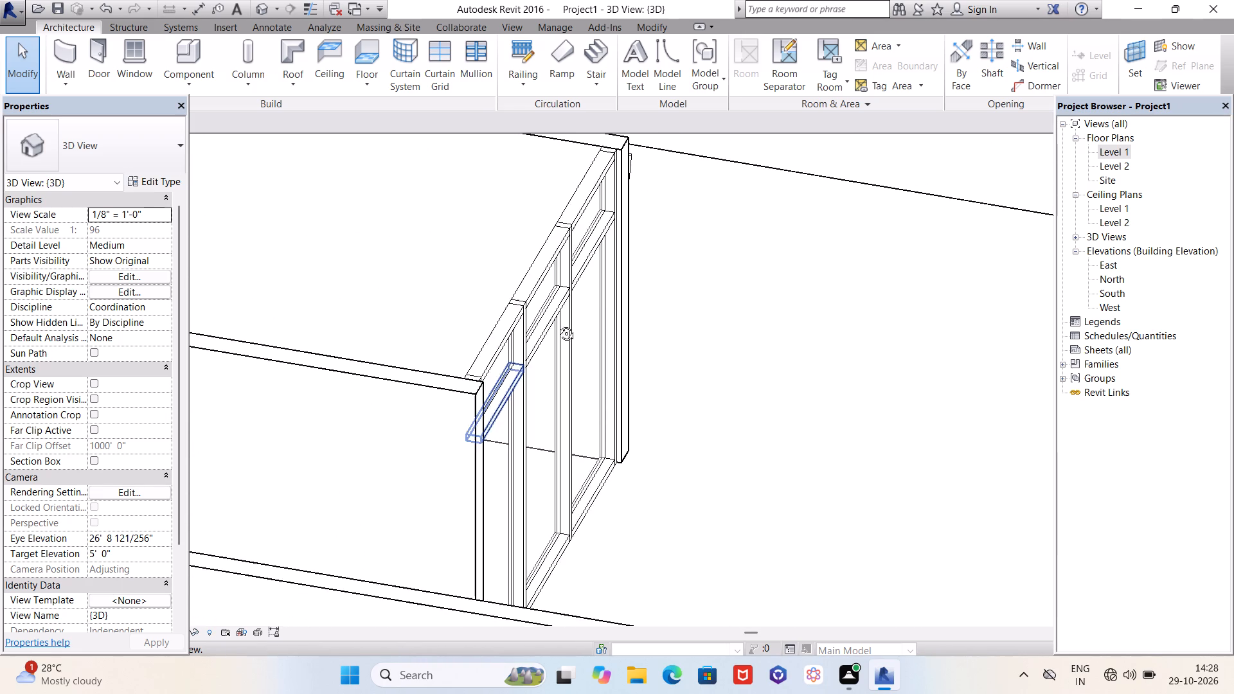
middle_click_drag(557, 324, 556, 324, "shift")
scroll(515, 347, "up", 7)
scroll(708, 341, "down", 4)
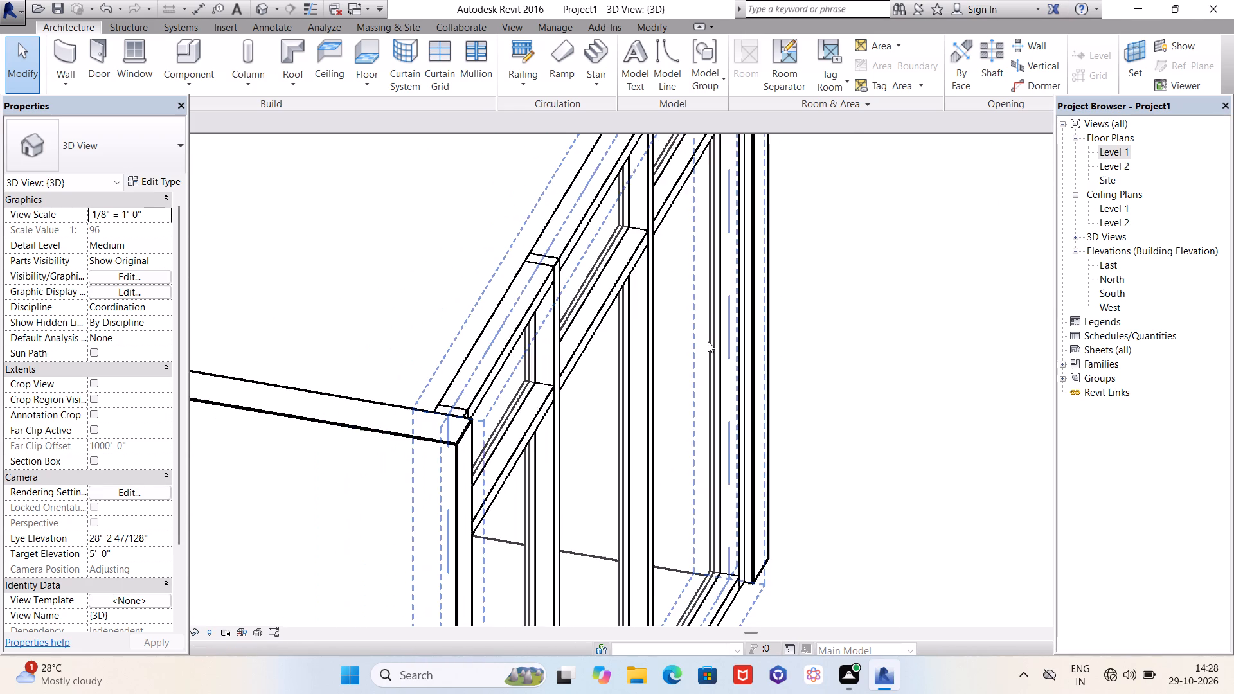
scroll(708, 341, "down", 5)
middle_click_drag(702, 433, 719, 436, "shift")
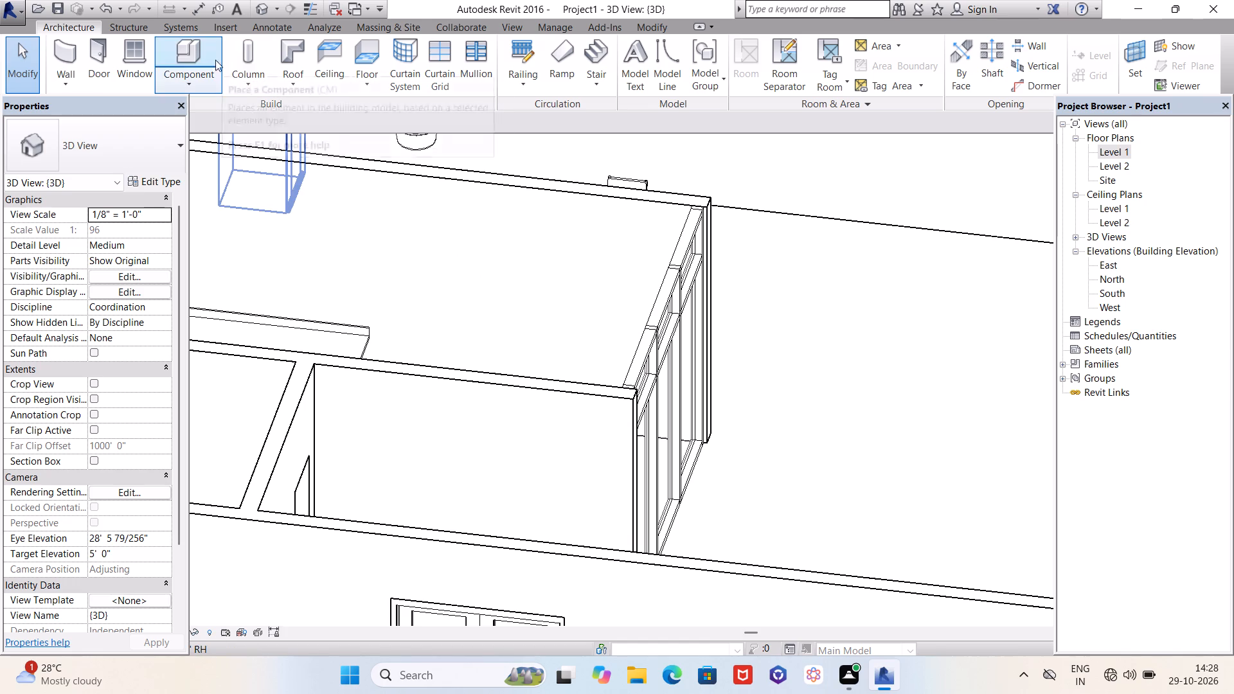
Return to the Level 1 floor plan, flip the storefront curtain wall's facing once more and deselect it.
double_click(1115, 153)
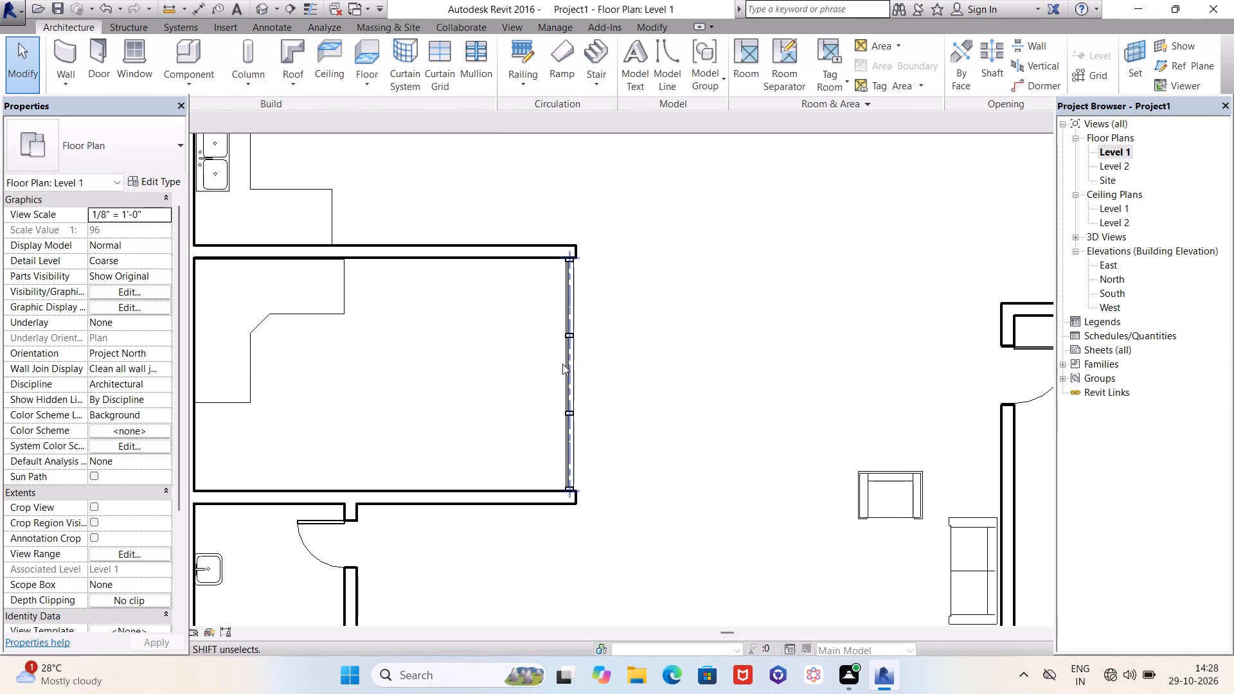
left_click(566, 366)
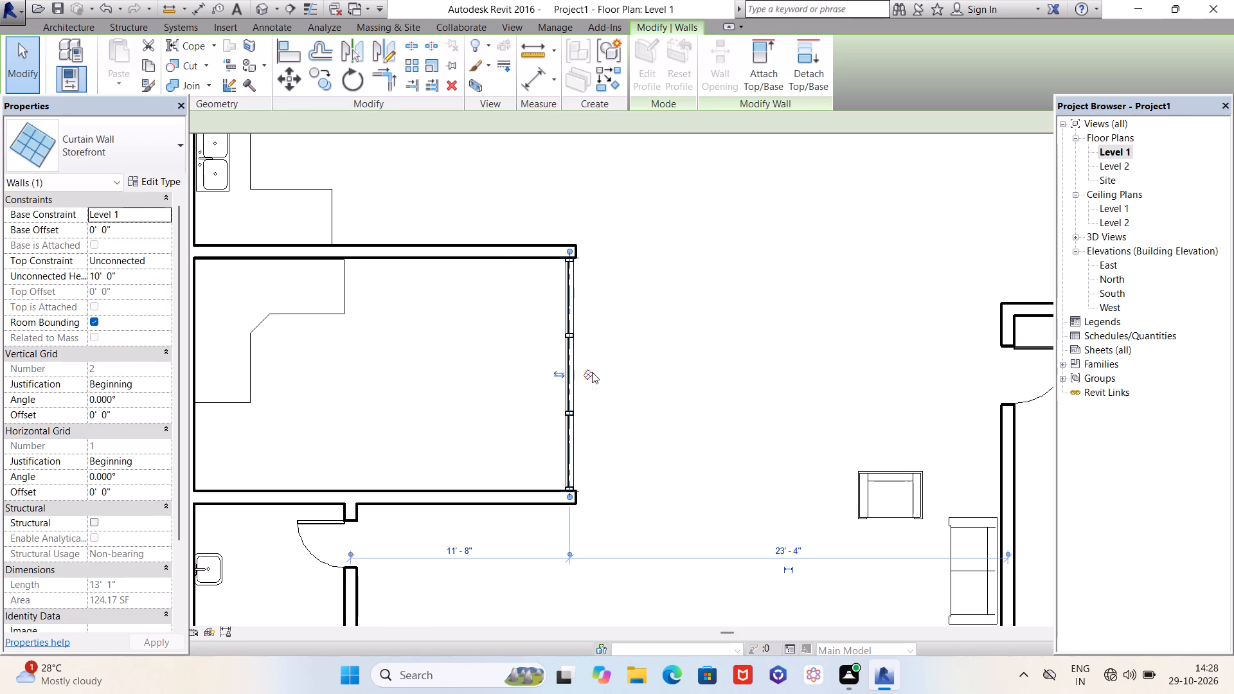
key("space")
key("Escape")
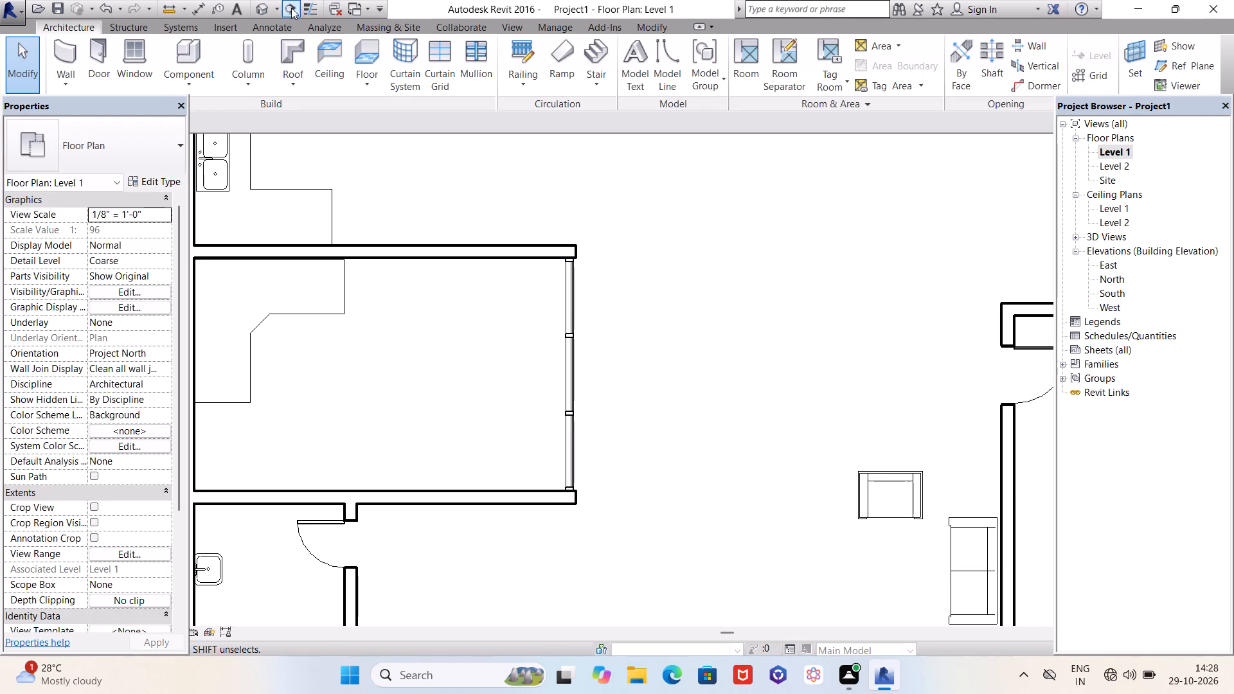
Examine the storefront curtain wall again in the 3D view, and return to the Level 1 floor plan.
left_click(263, 9)
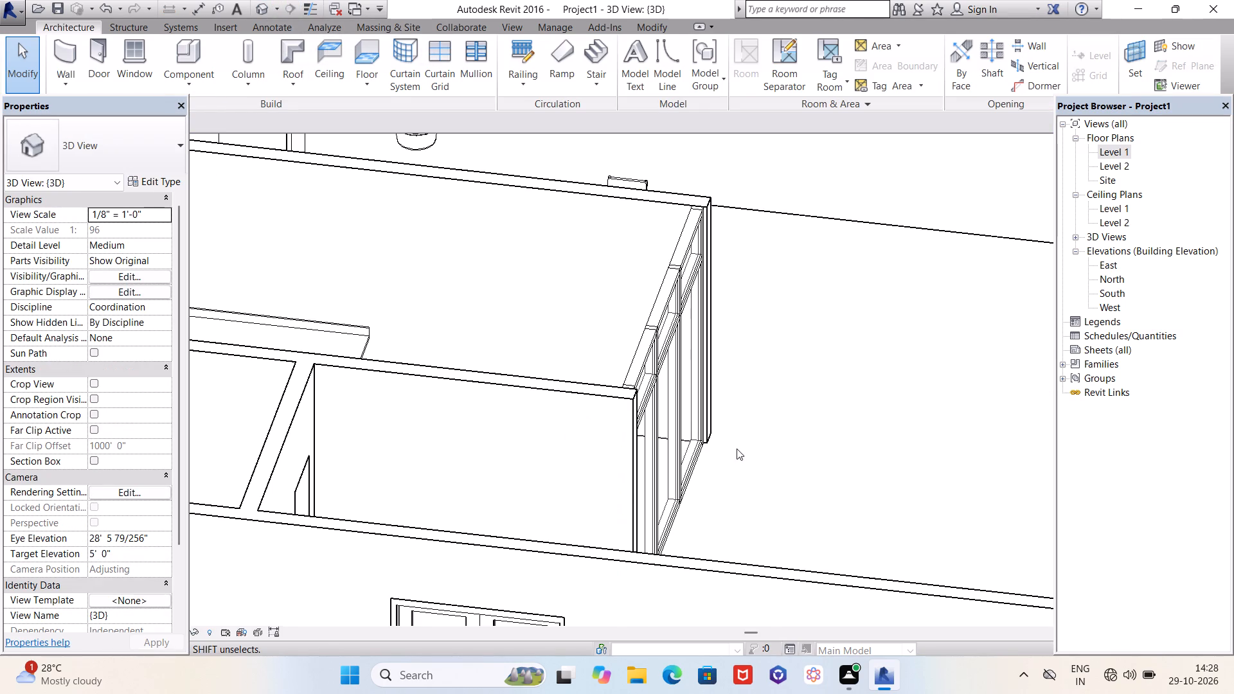
scroll(733, 449, "up", 5)
scroll(727, 449, "down", 2)
middle_click_drag(671, 479, 654, 455, "shift")
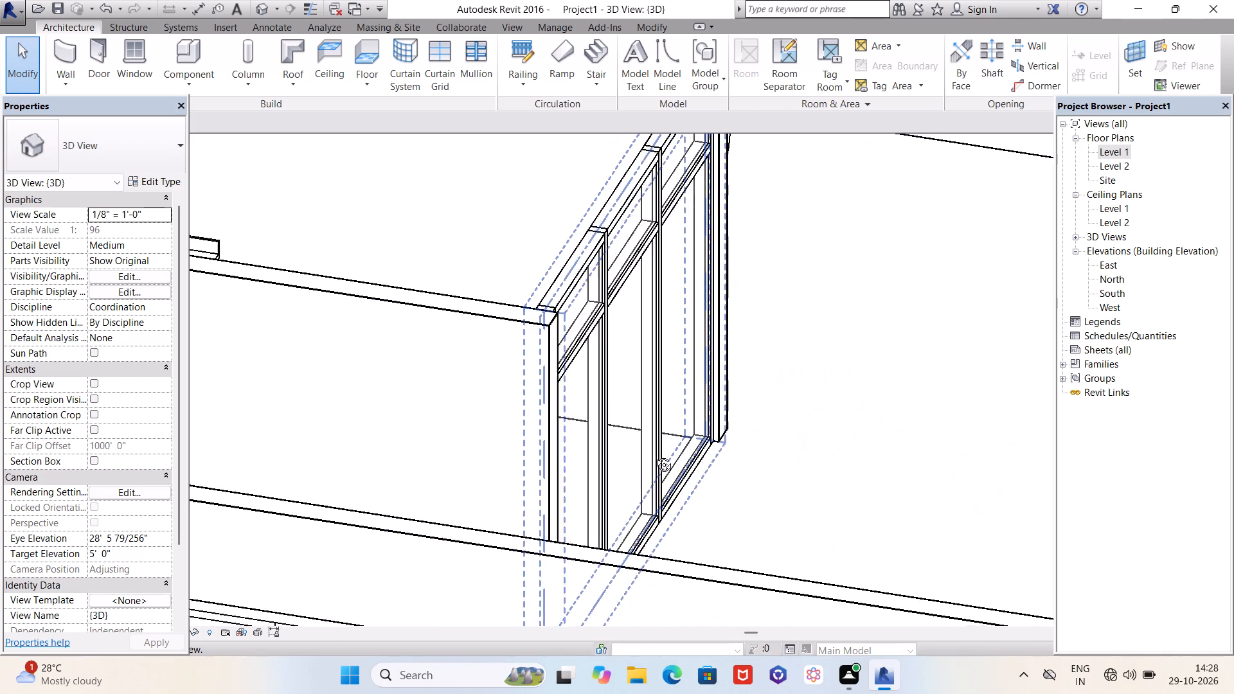
middle_click_drag(654, 455, 674, 463, "shift")
scroll(673, 459, "down", 3)
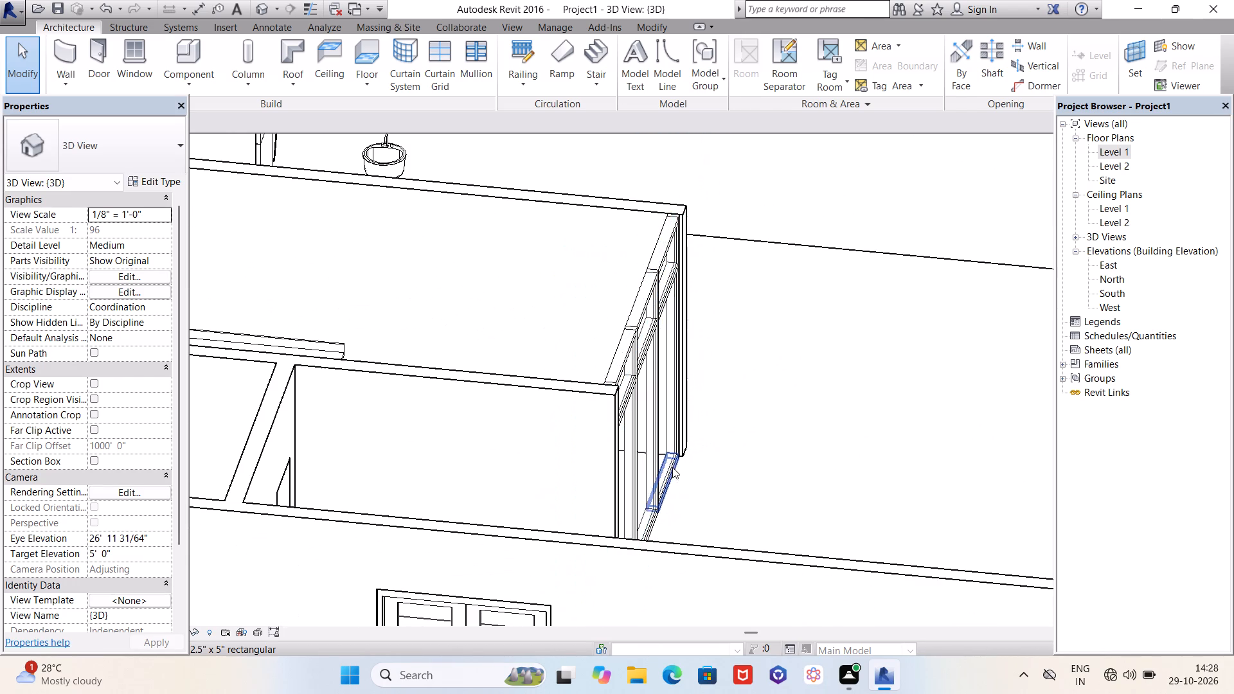
key("space")
key("Escape")
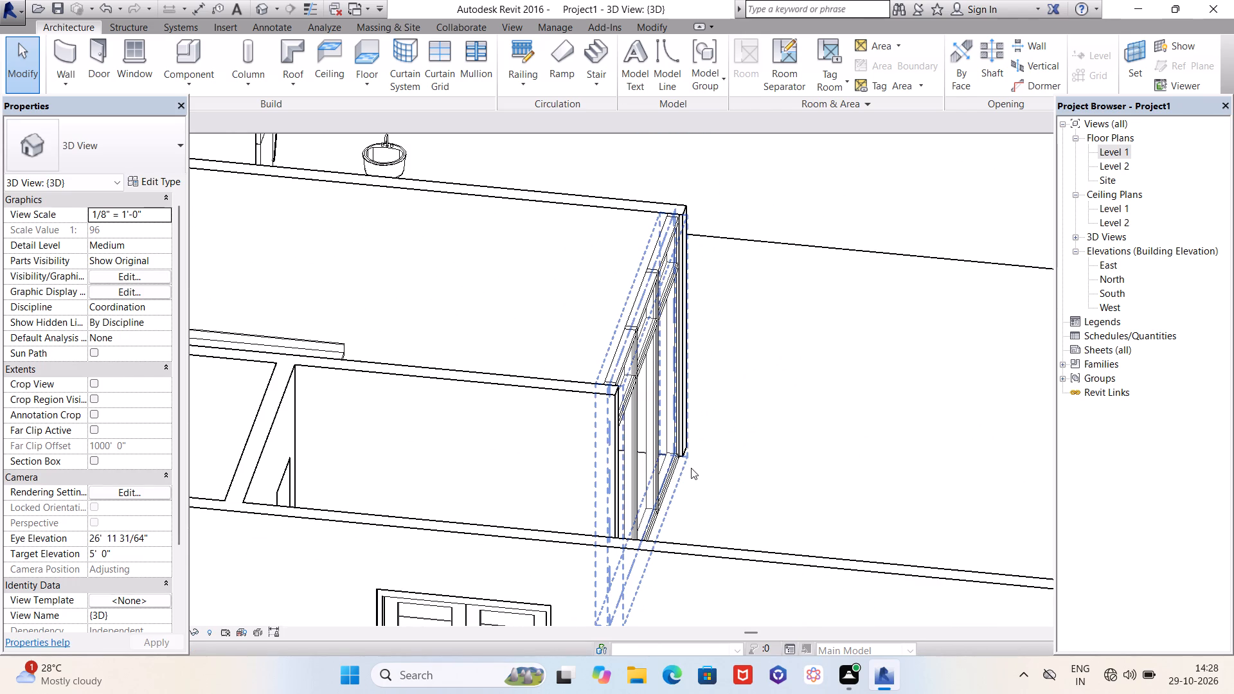
key("Escape")
double_click(1123, 153)
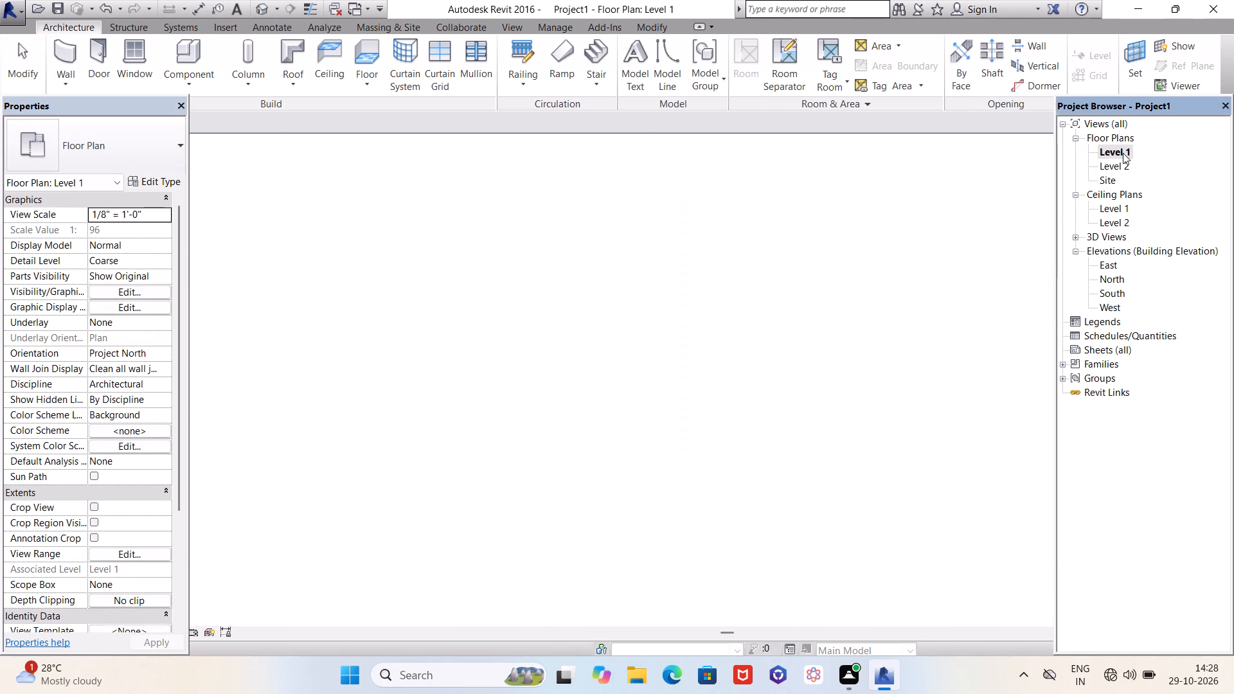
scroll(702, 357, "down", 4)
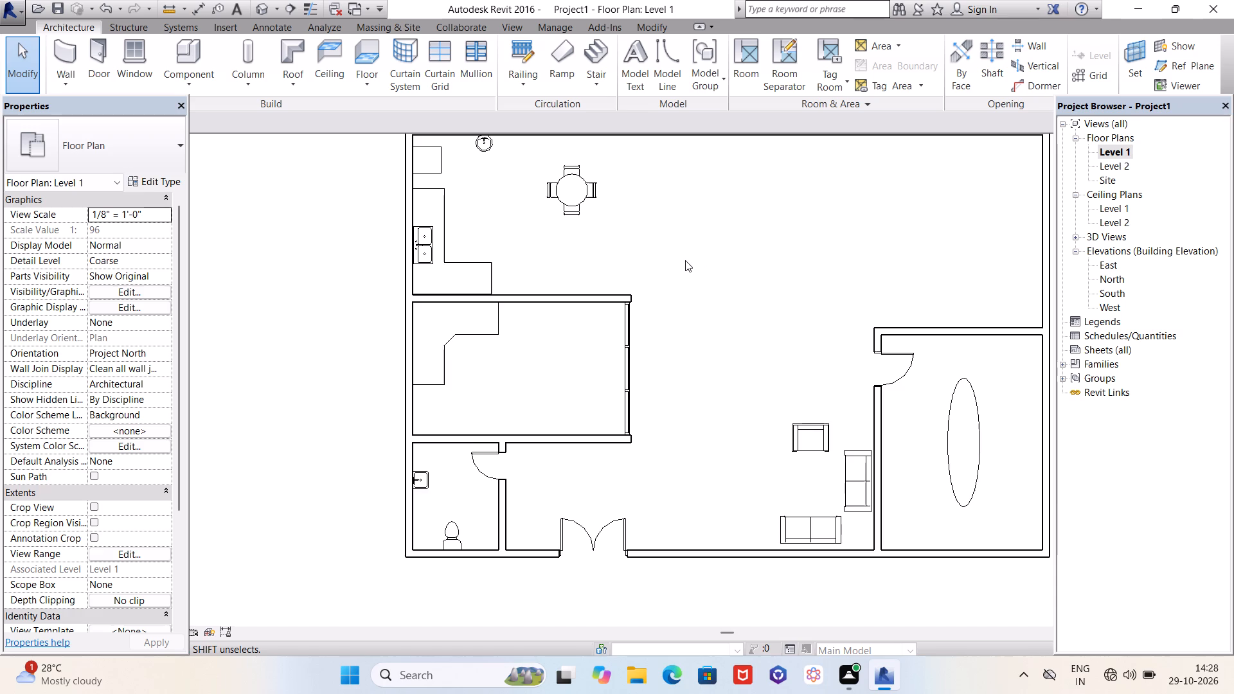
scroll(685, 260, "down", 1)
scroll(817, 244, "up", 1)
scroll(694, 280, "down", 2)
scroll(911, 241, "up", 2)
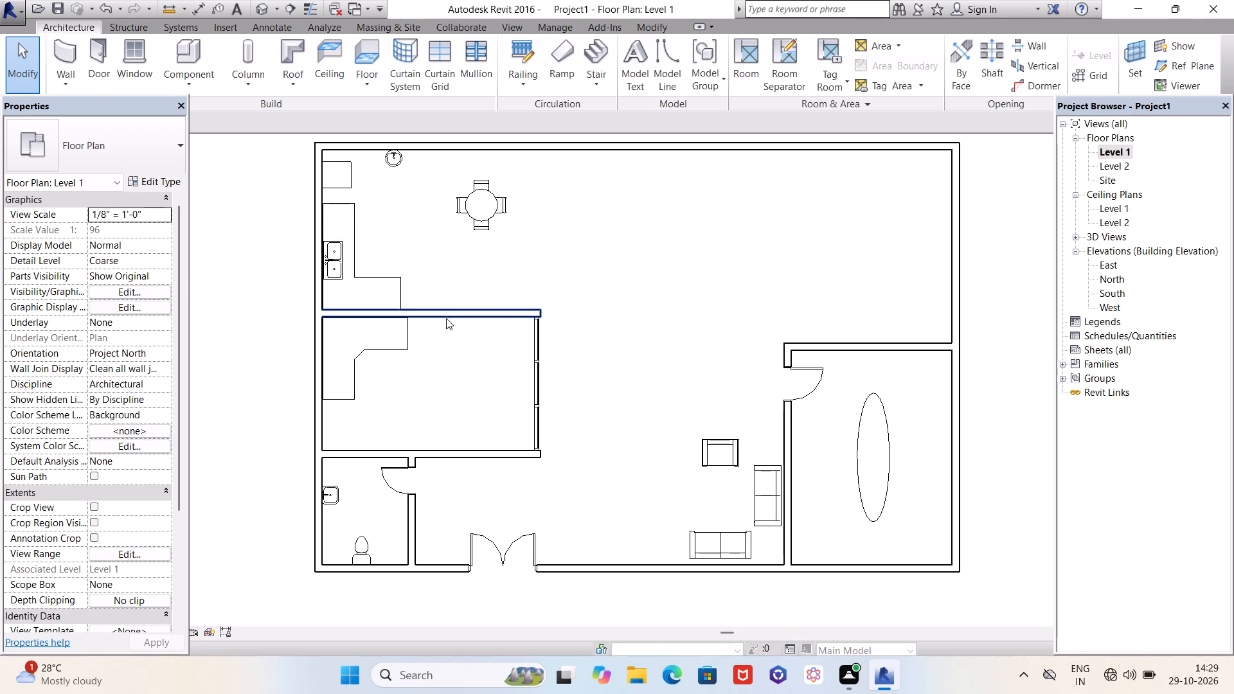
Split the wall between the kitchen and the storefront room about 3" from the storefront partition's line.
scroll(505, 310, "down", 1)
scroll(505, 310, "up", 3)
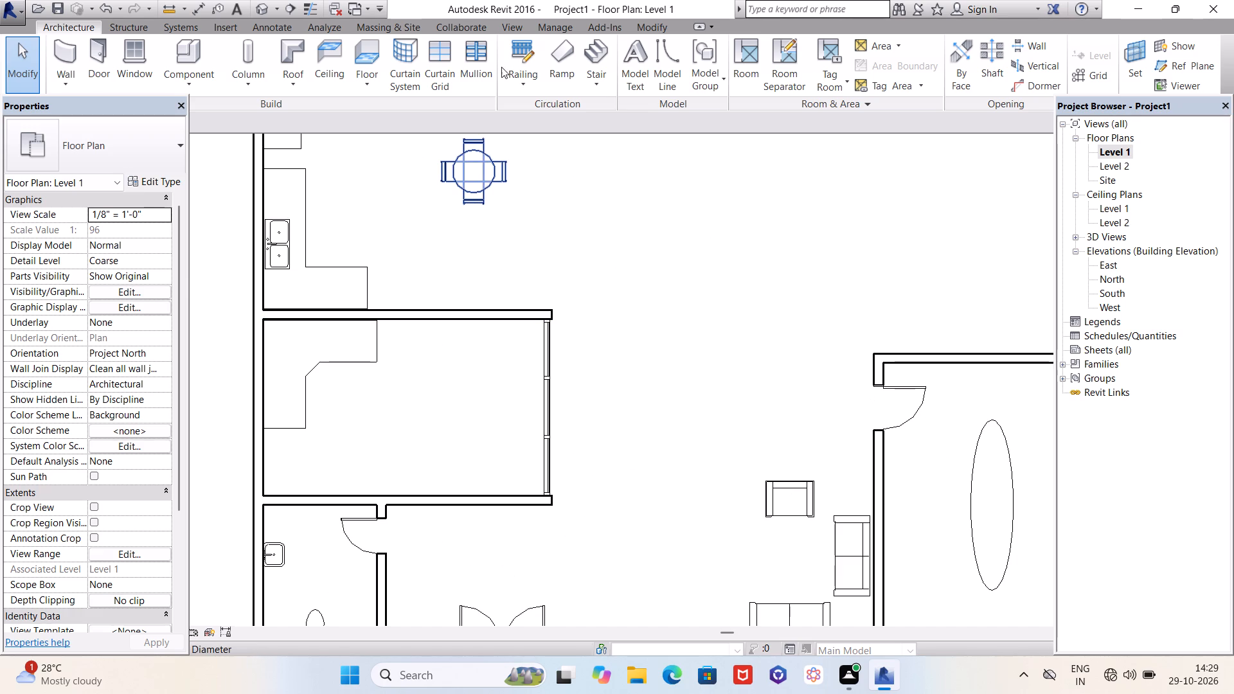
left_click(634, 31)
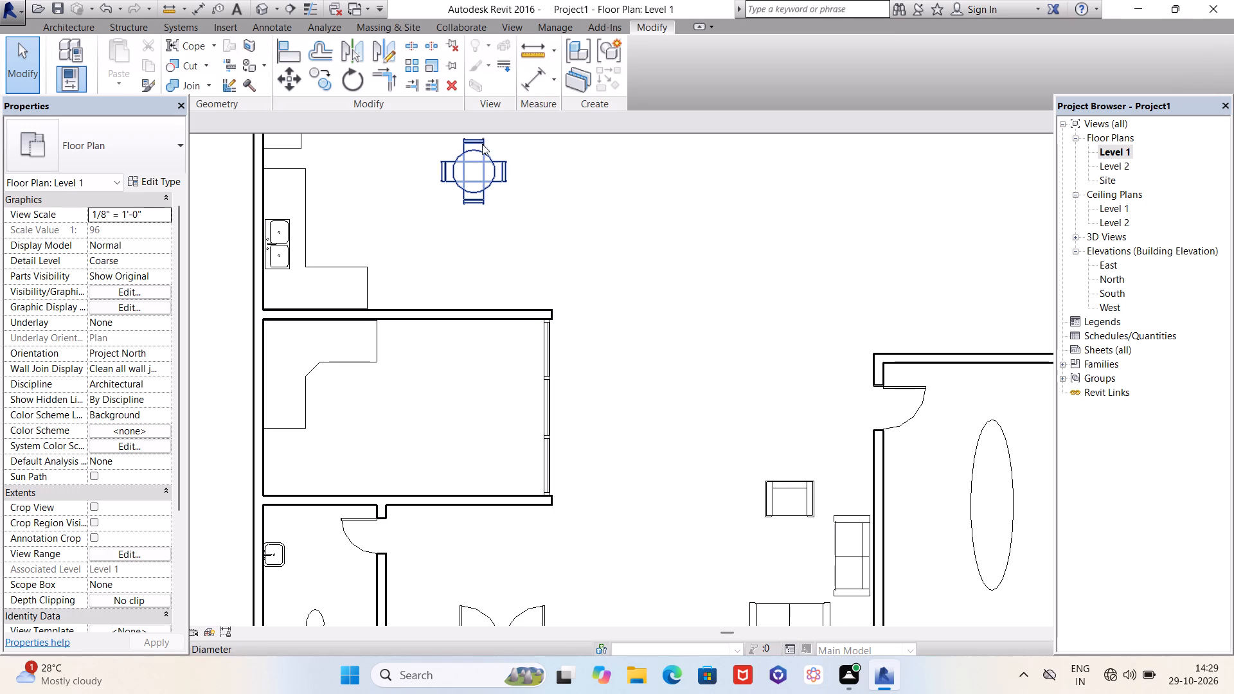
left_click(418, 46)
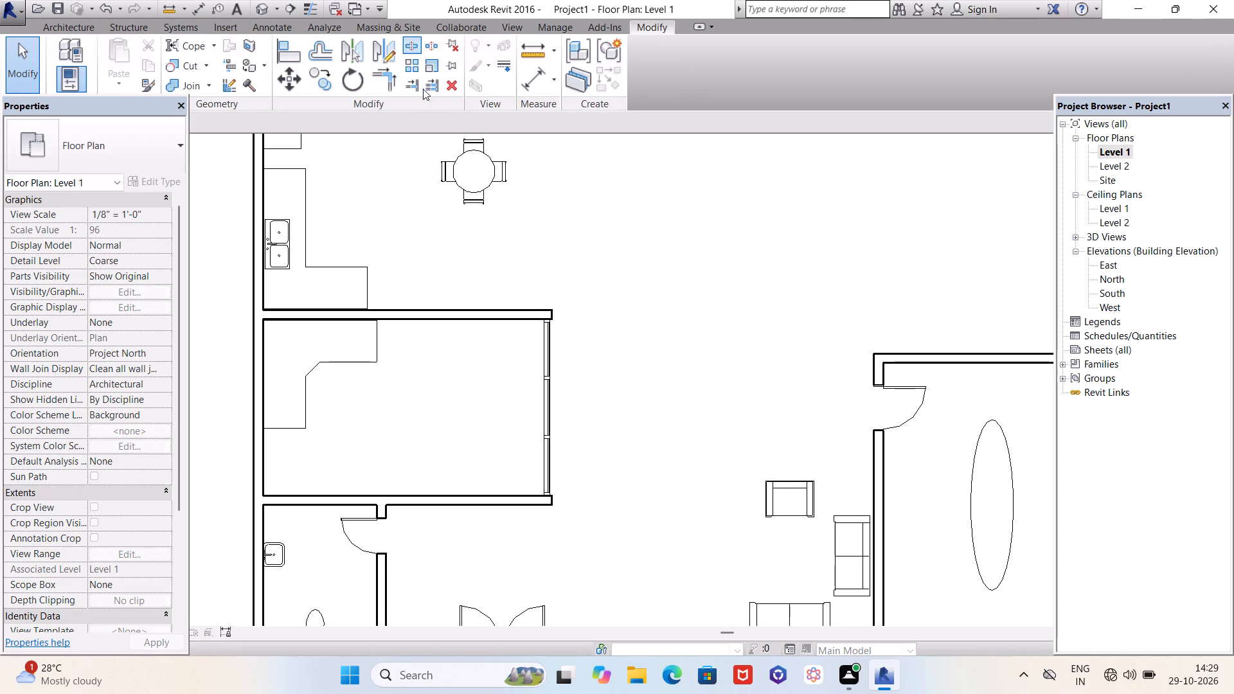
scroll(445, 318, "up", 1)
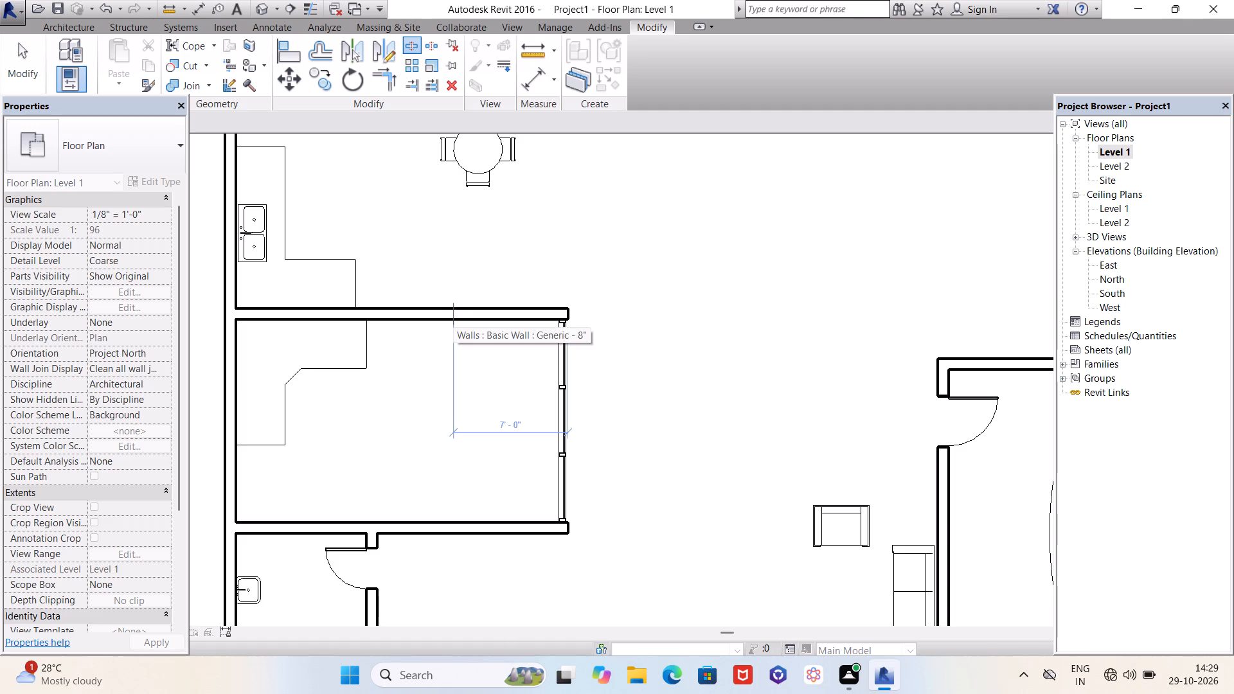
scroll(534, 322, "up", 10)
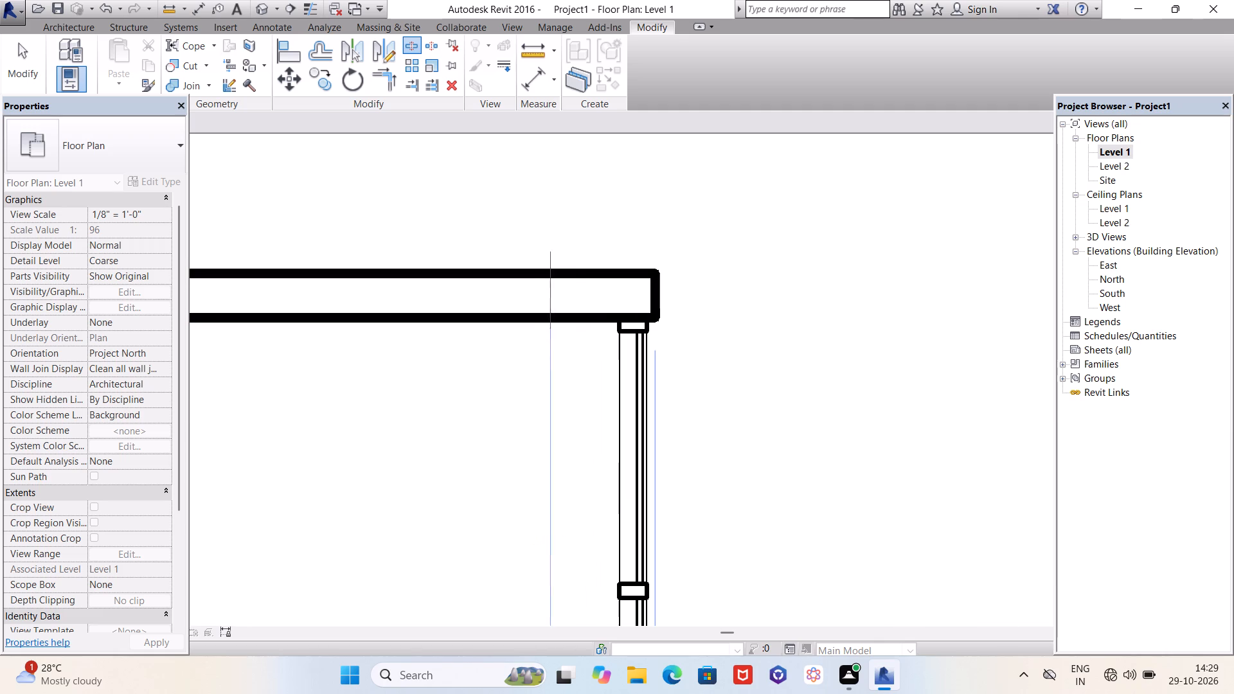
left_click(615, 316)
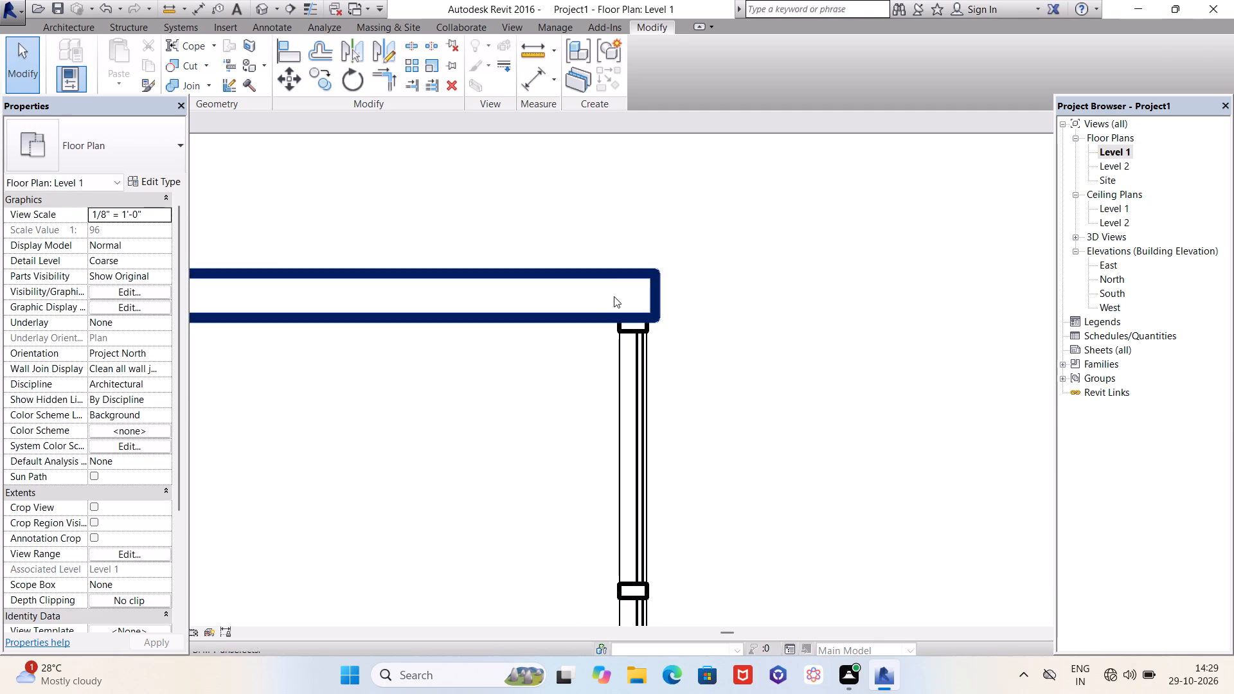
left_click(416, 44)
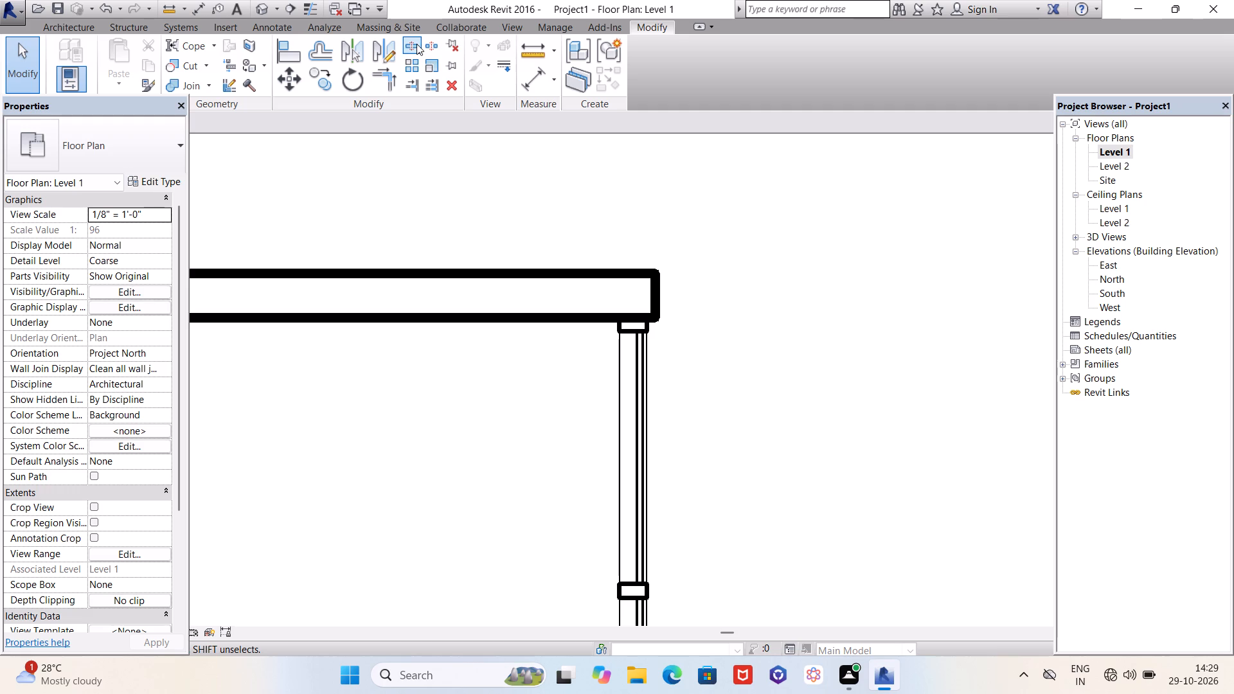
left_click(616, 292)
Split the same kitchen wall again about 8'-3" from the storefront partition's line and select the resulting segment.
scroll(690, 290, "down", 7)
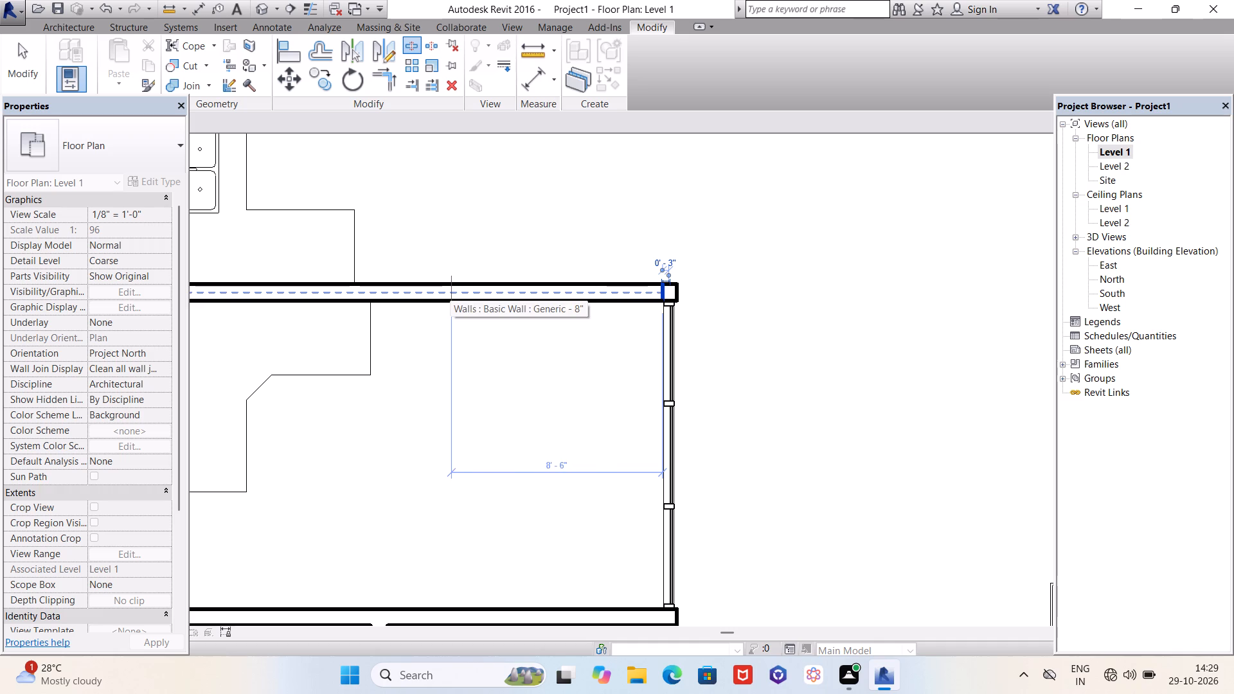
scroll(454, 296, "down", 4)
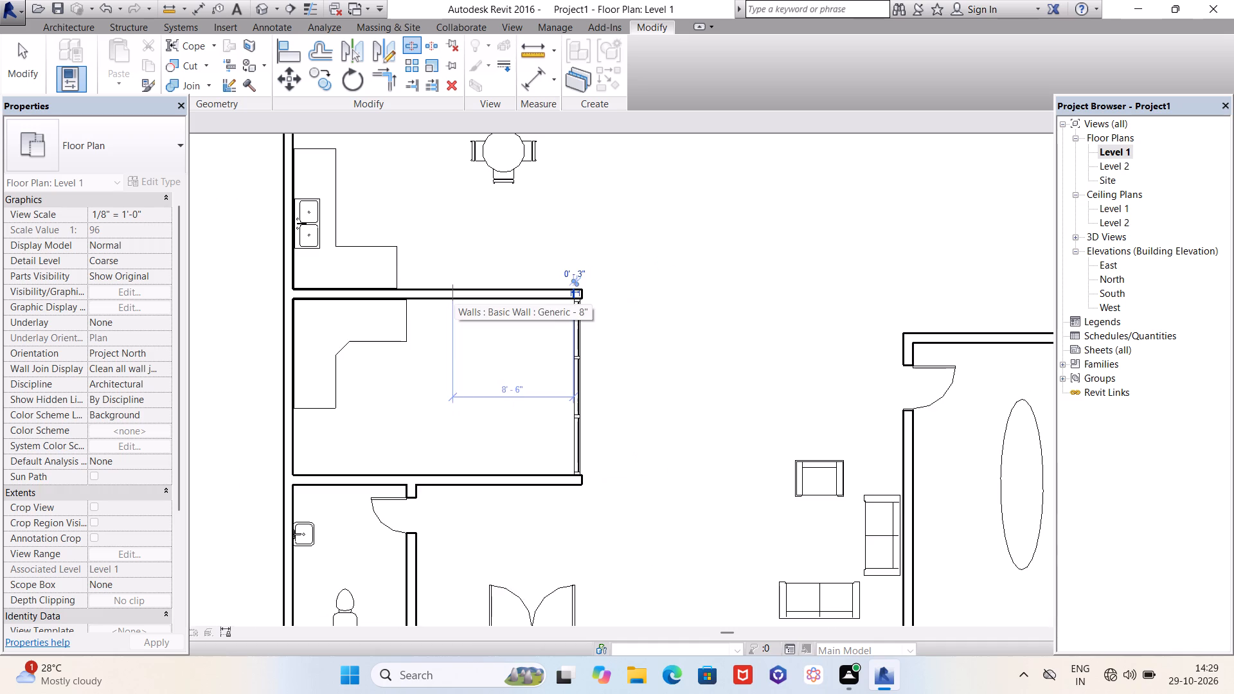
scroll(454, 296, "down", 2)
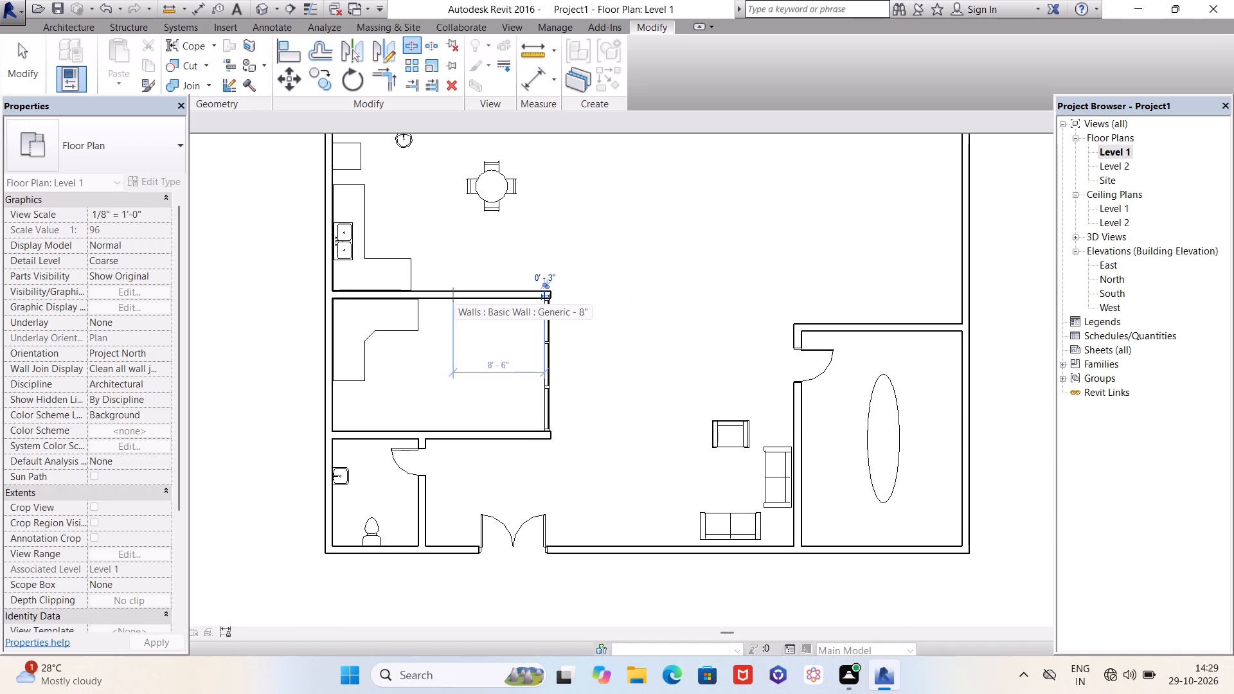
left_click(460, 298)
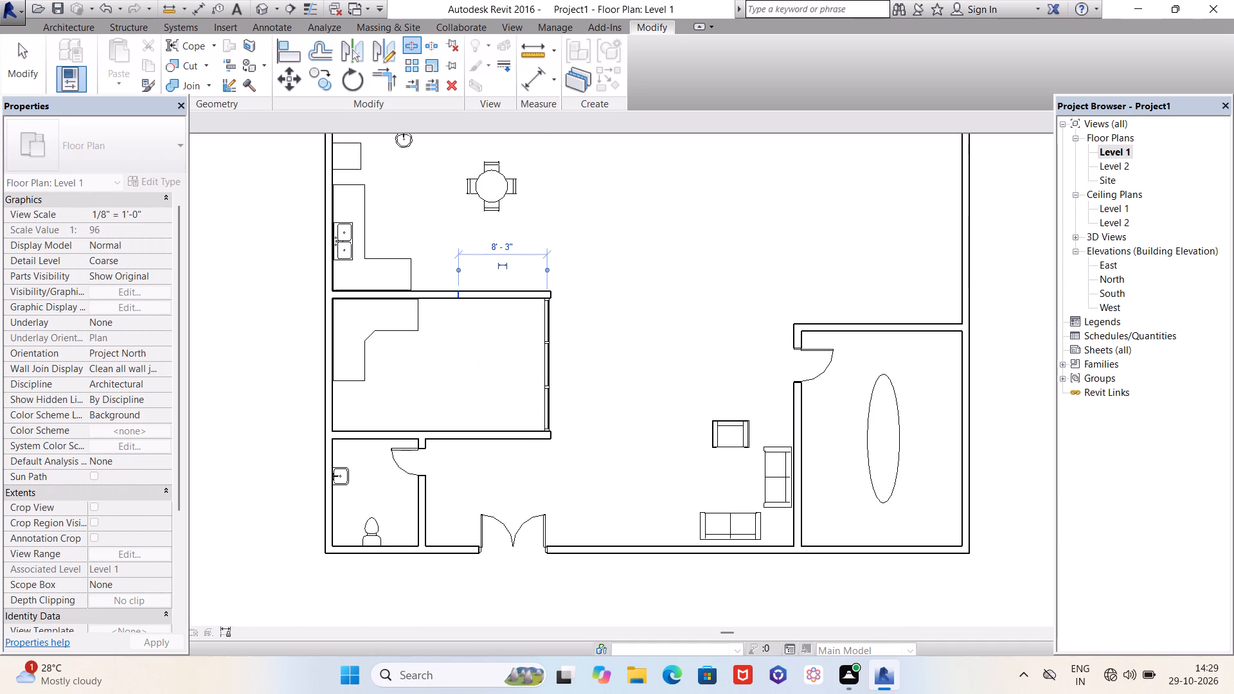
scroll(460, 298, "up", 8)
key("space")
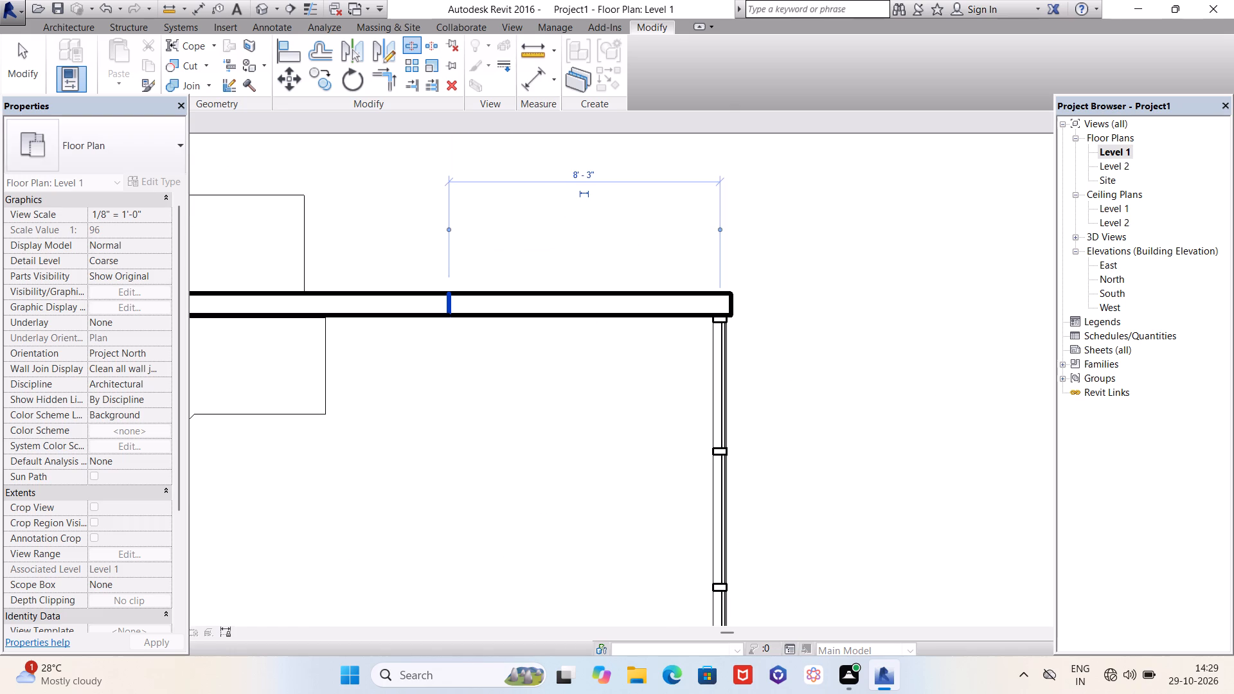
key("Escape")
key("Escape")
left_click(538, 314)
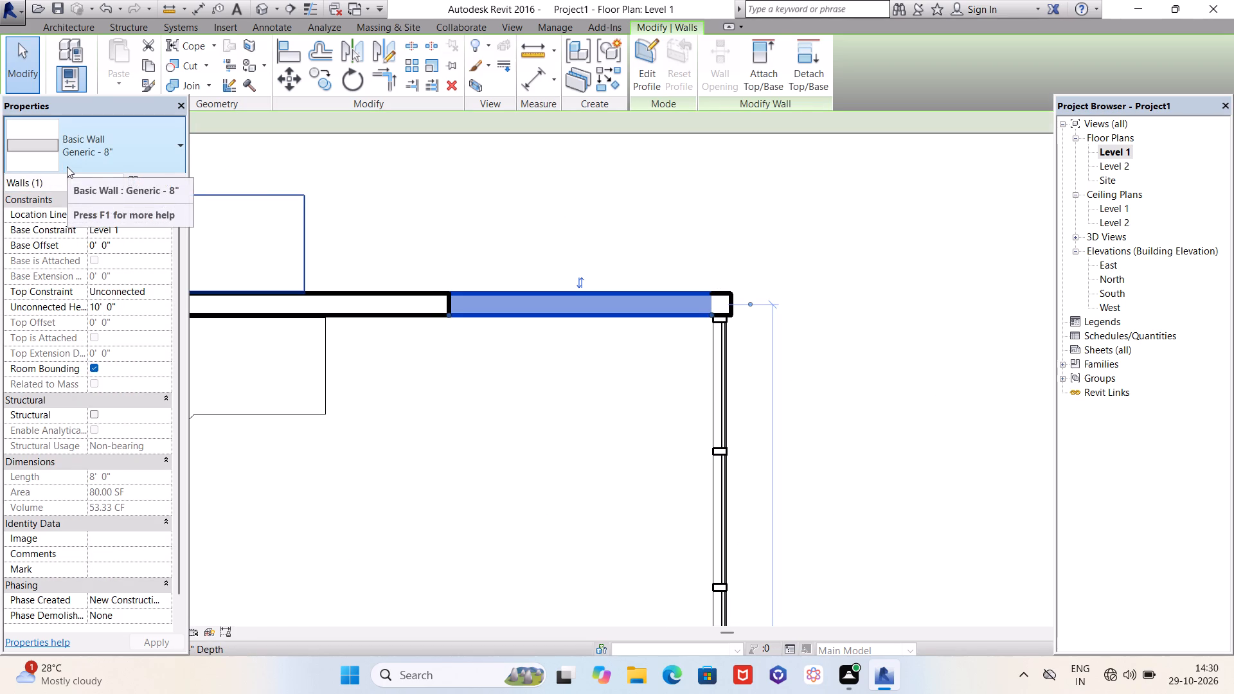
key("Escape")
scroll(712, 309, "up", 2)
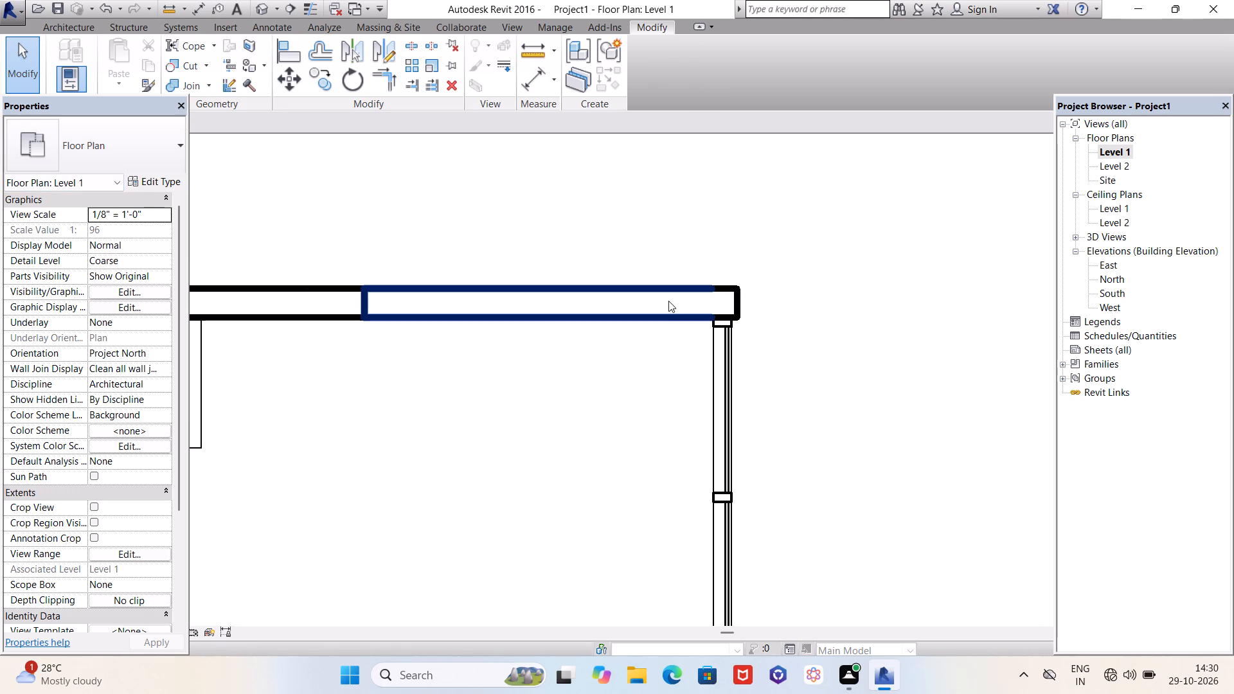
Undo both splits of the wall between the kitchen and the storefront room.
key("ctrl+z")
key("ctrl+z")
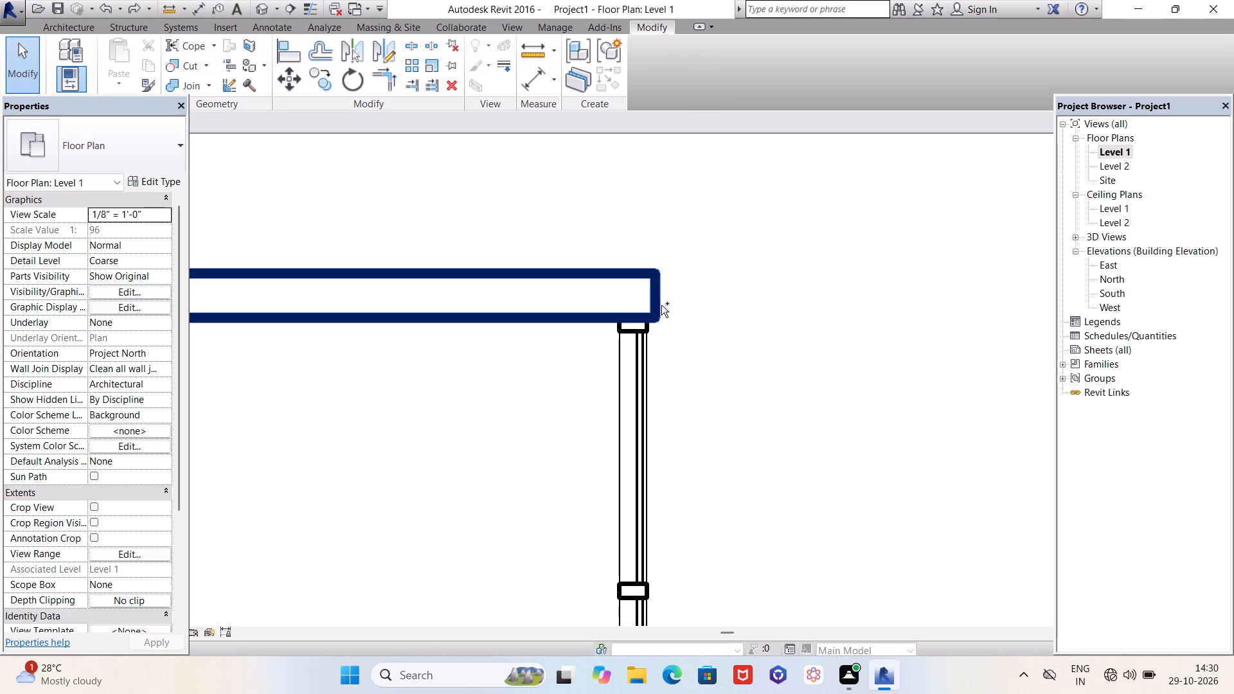
Split the wall between the kitchen and the storefront room 8'-0" from its free end.
scroll(770, 311, "down", 6)
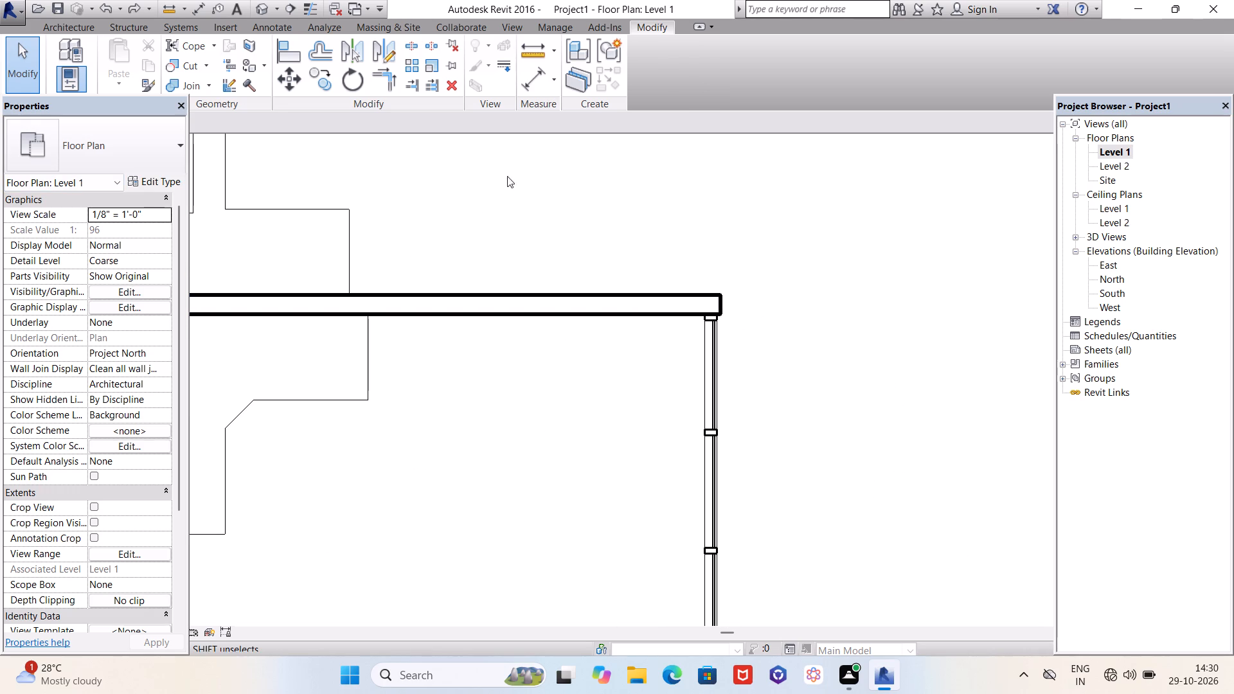
left_click(408, 51)
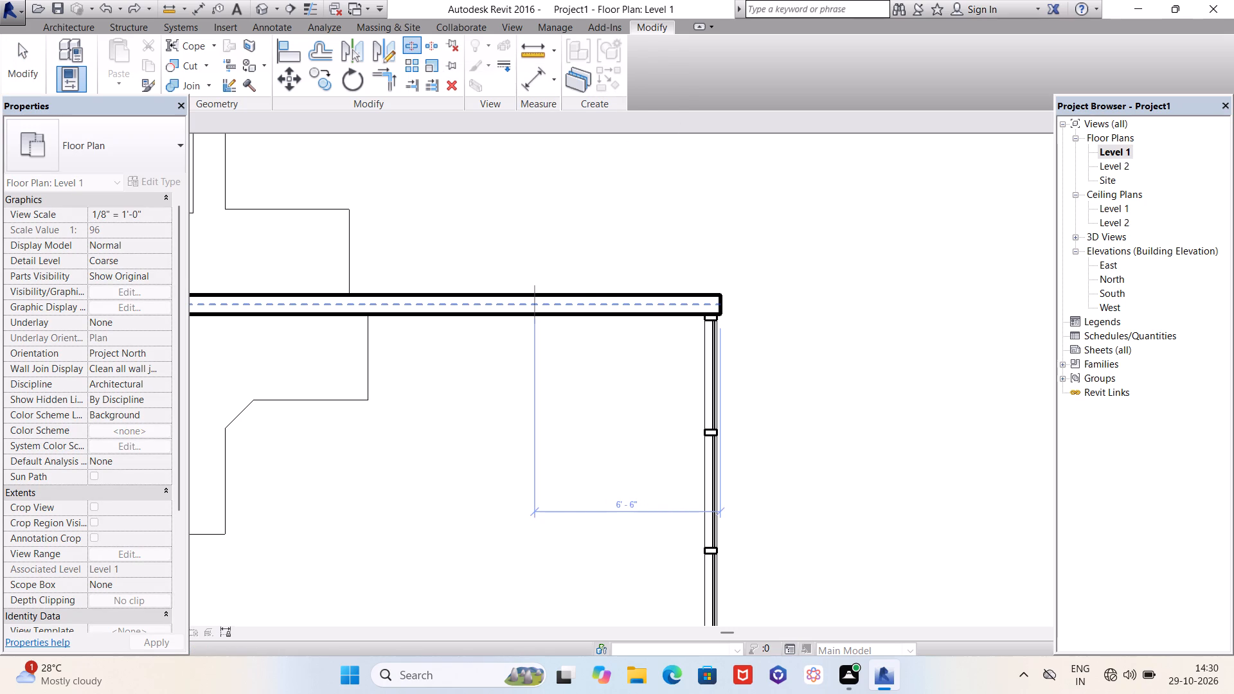
left_click(490, 310)
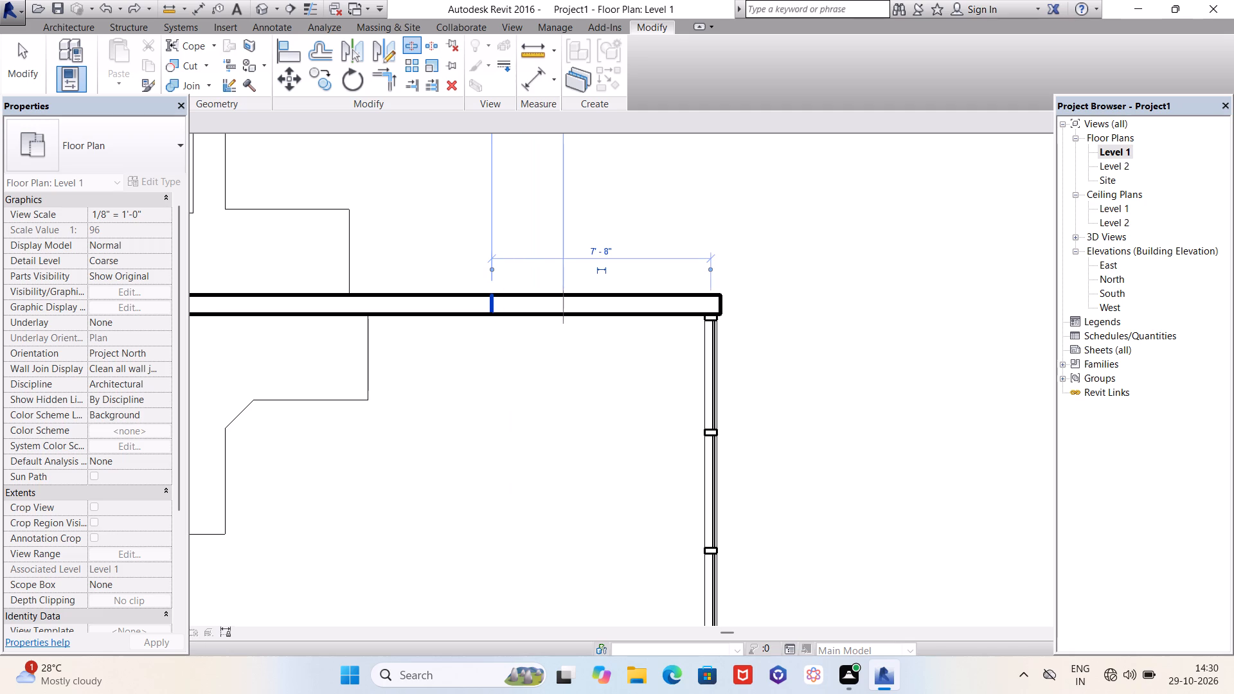
key("Escape")
key("Escape")
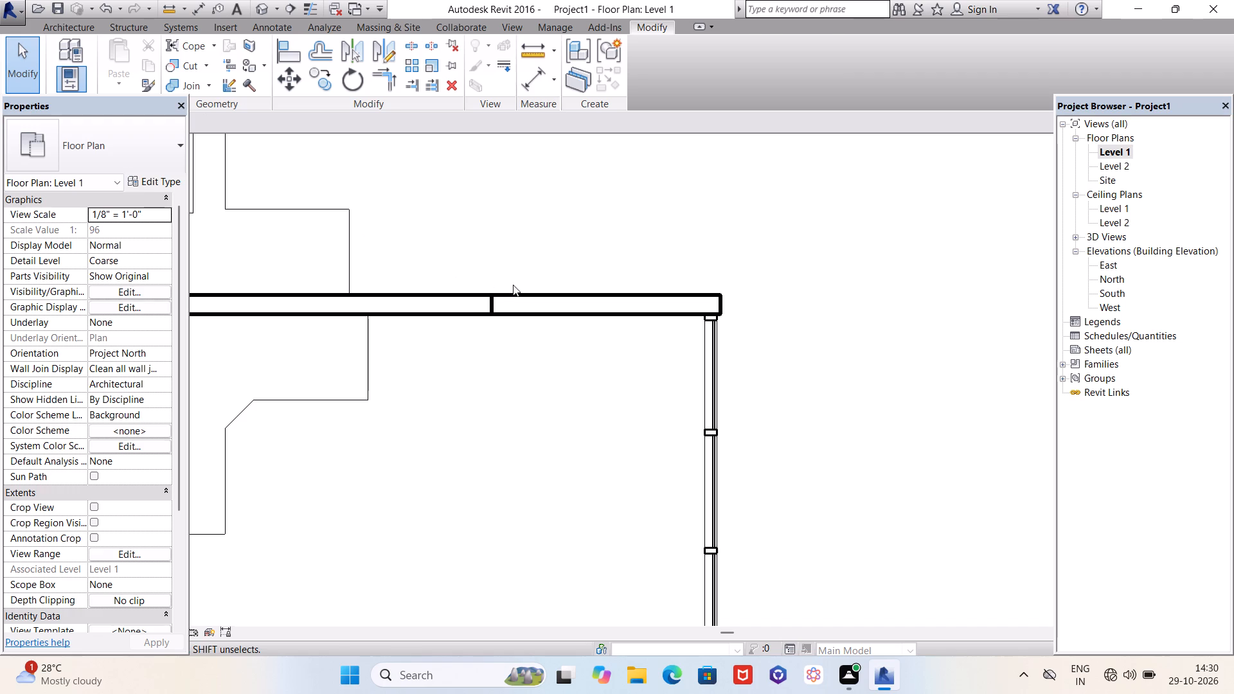
Change the 8'-0" end segment of the kitchen wall to the Curtain Wall Storefront type.
left_click(526, 300)
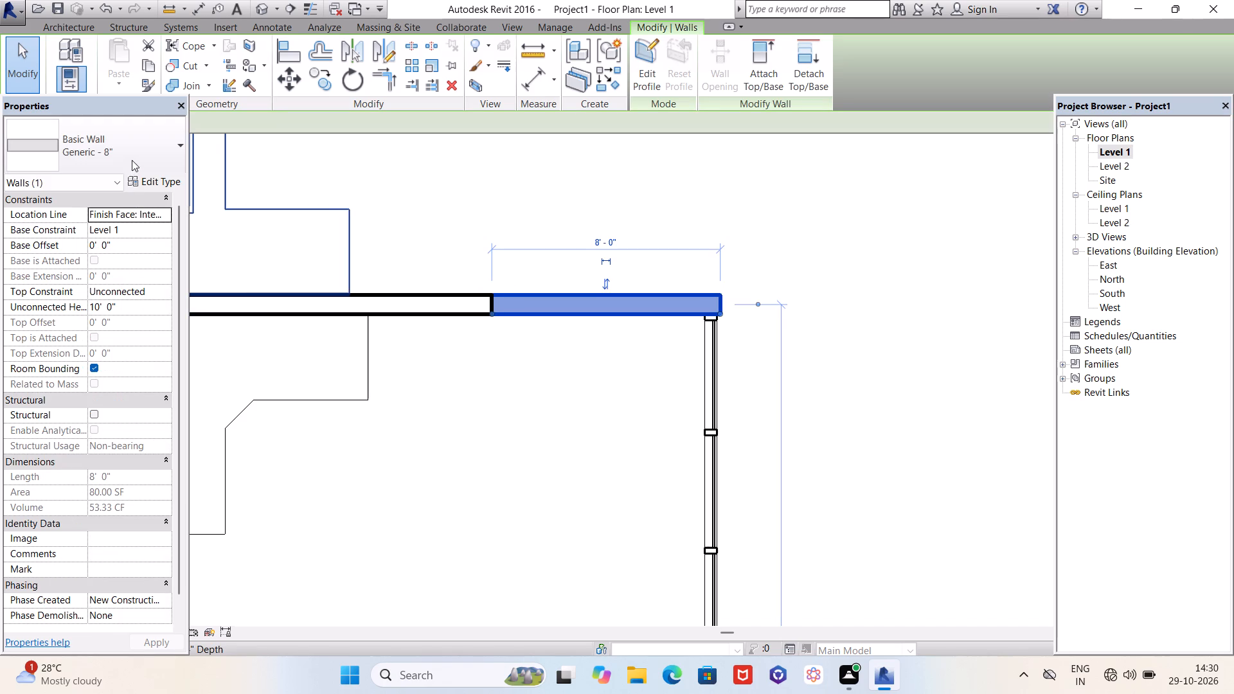
left_click(132, 160)
scroll(123, 438, "down", 4)
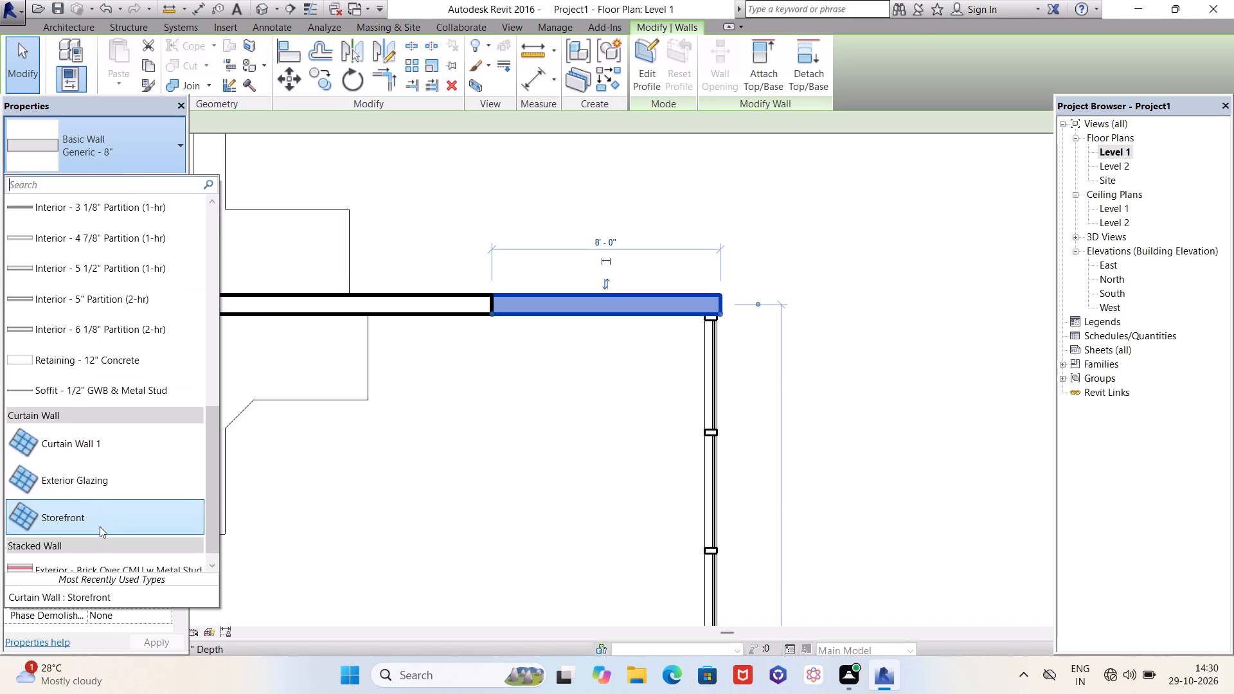
left_click(100, 526)
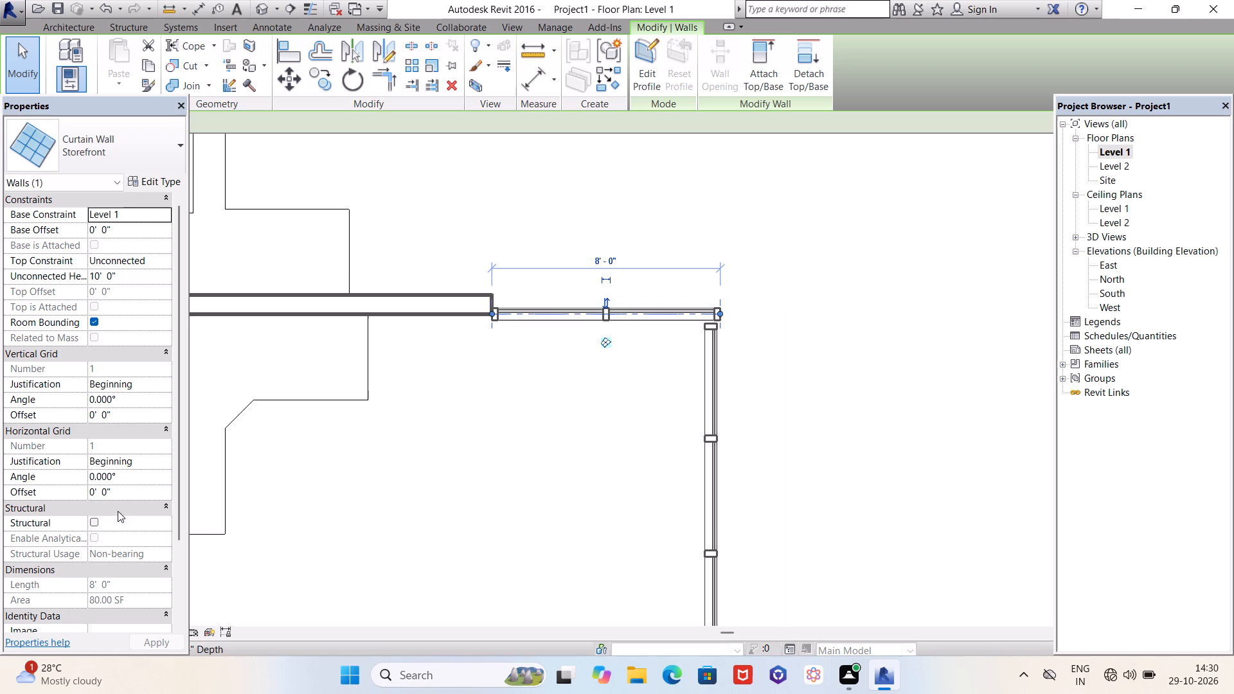
Examine the new storefront segment and its corner with the existing storefront partition from several angles in the 3D view.
scroll(674, 303, "up", 4)
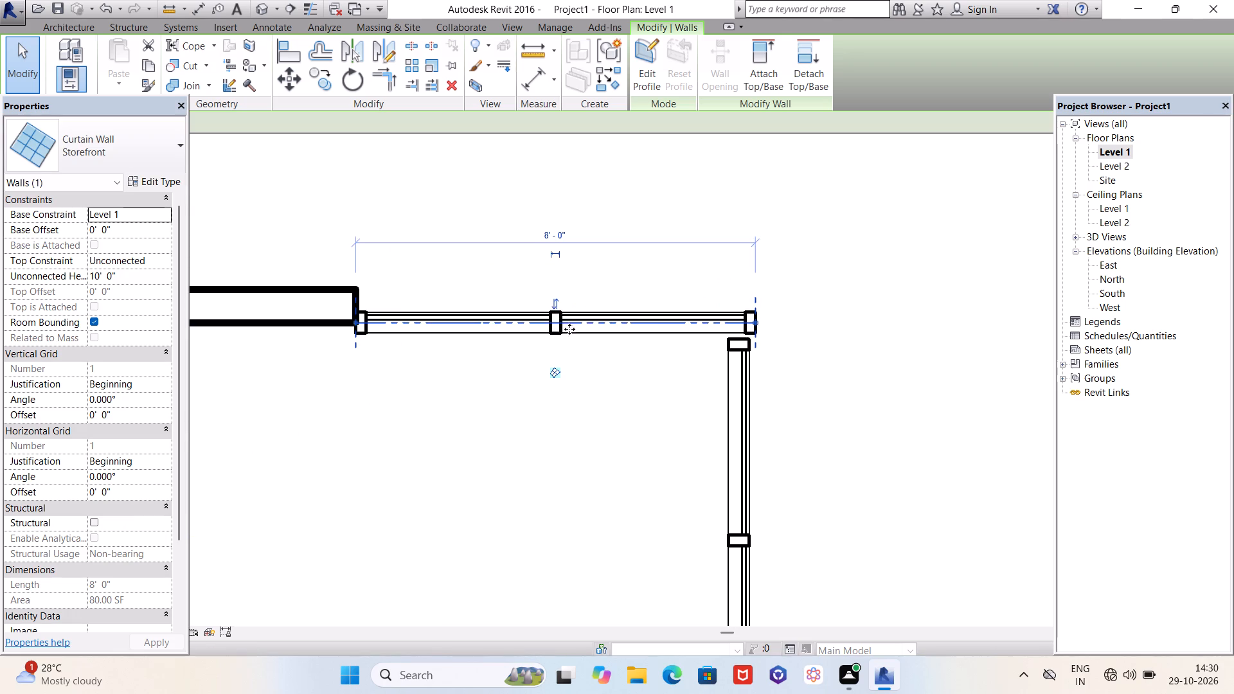
scroll(568, 330, "down", 2)
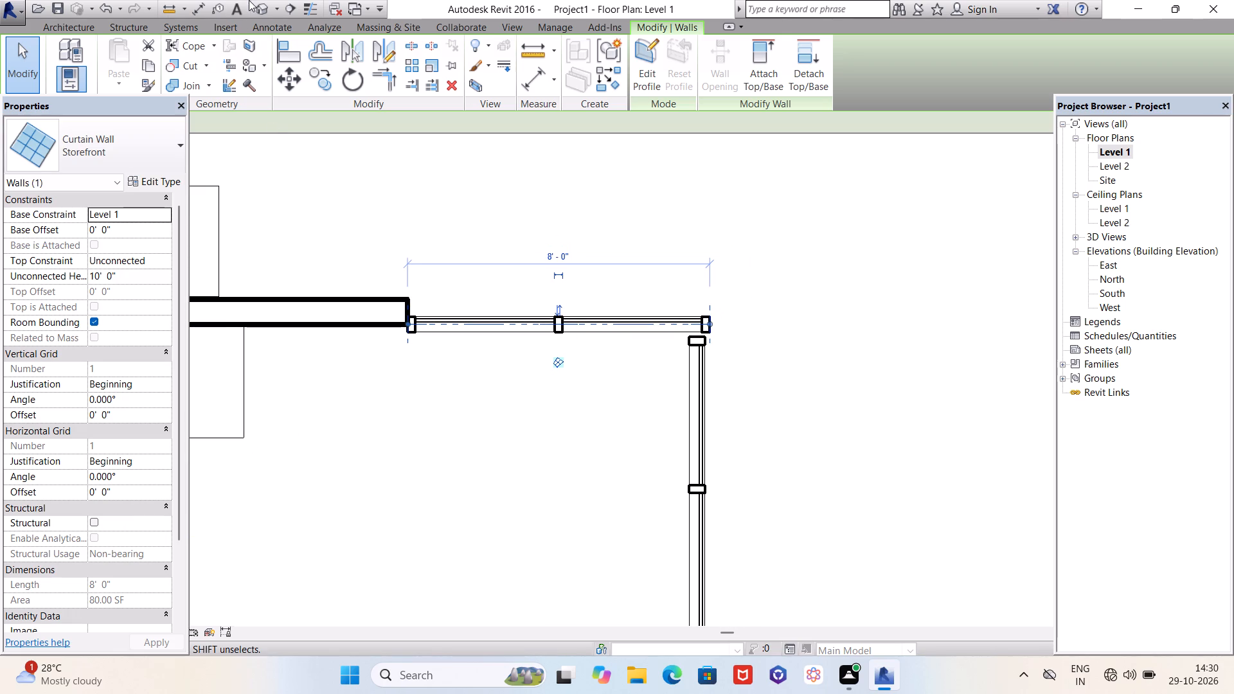
left_click(258, 11)
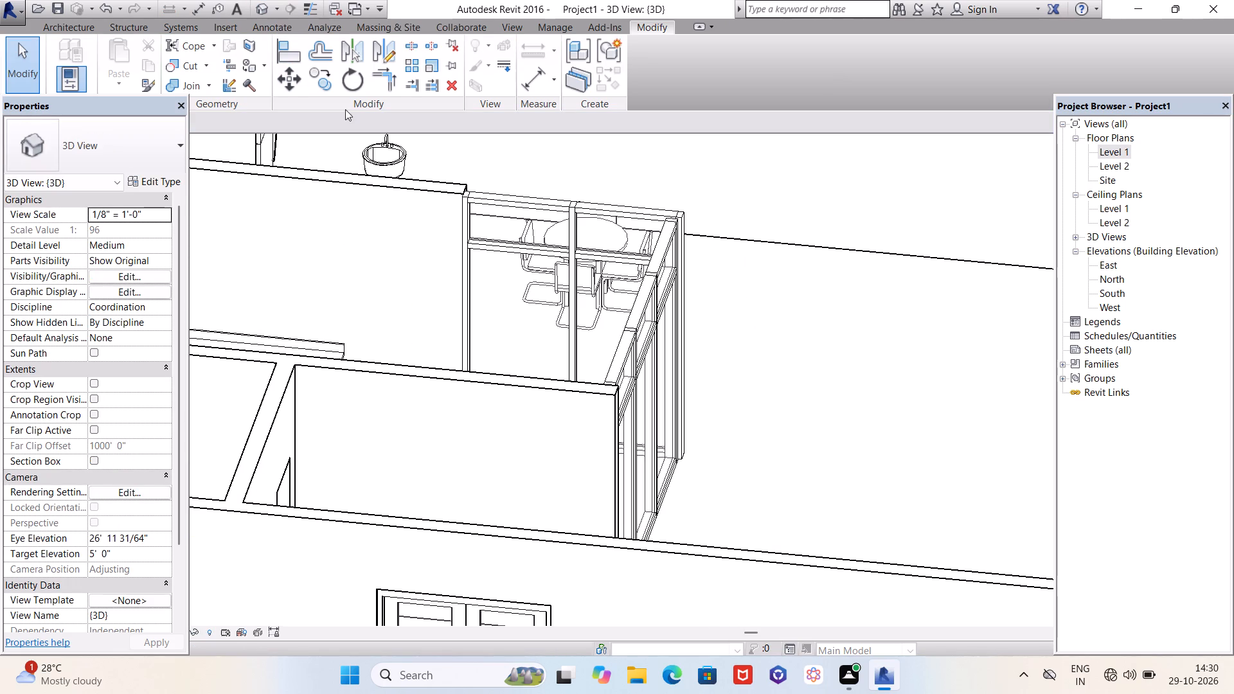
middle_click_drag(743, 355, 476, 395, "shift")
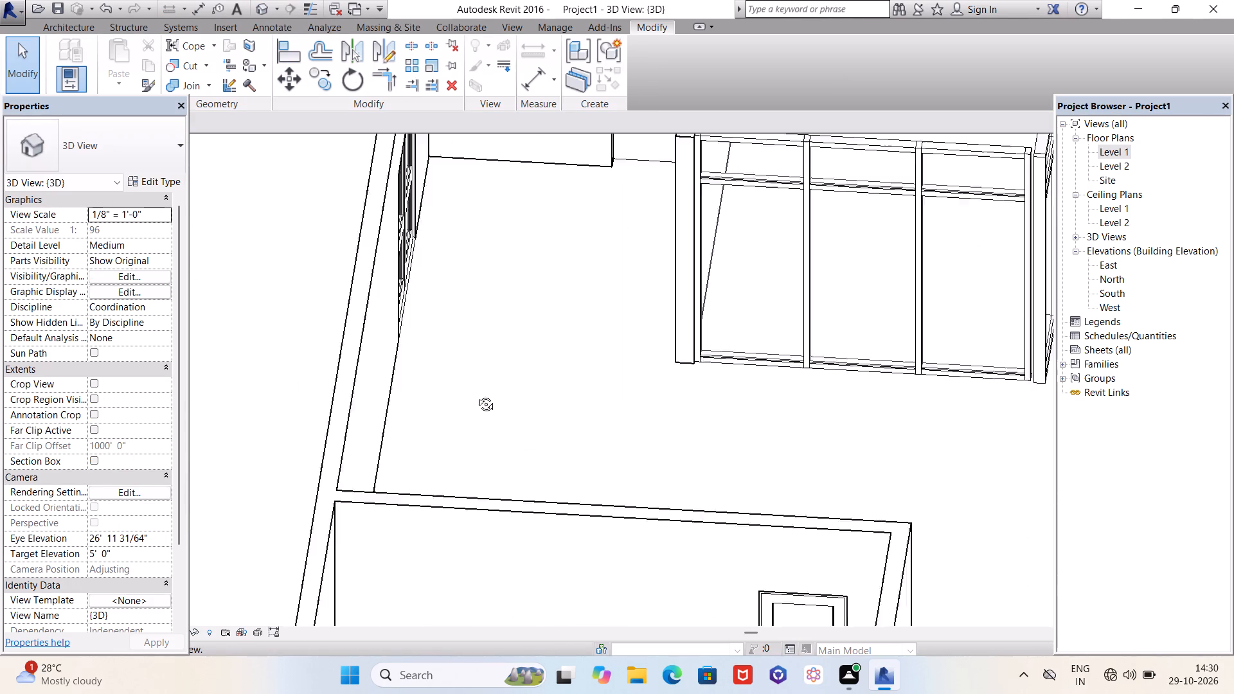
middle_click_drag(476, 395, 415, 395, "shift")
scroll(416, 393, "down", 8)
middle_click_drag(714, 389, 651, 391, "shift")
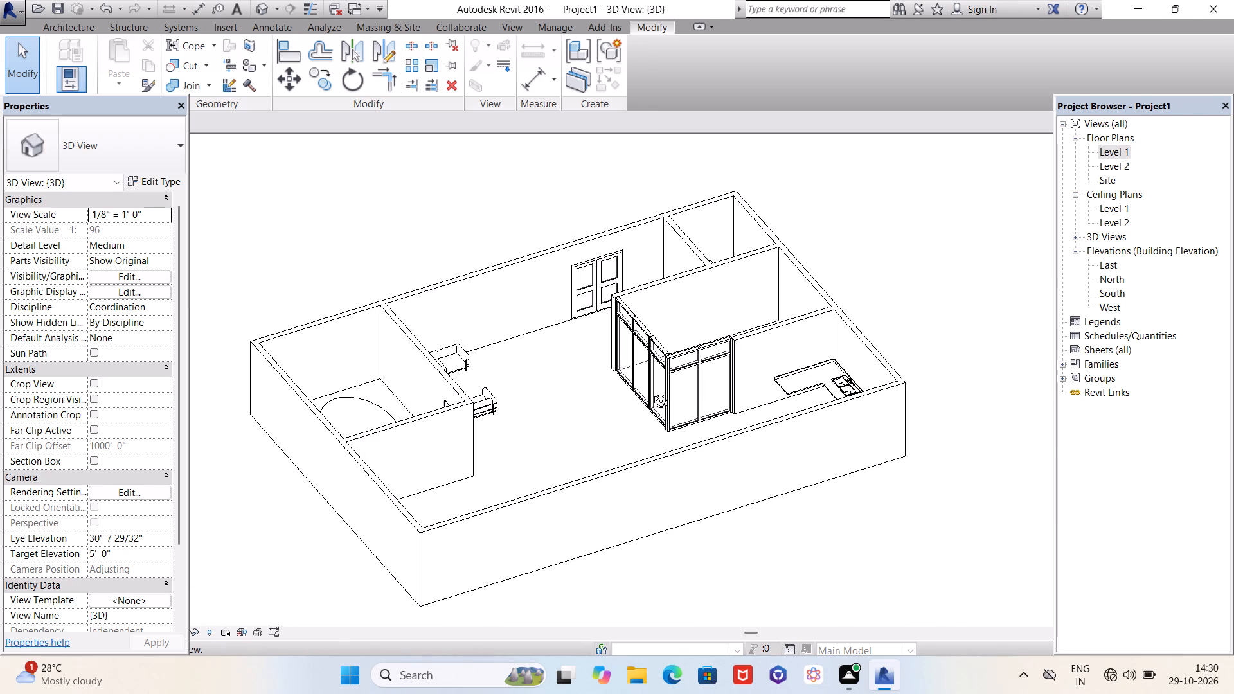
middle_click_drag(651, 391, 650, 391, "shift")
scroll(690, 379, "up", 3)
scroll(690, 379, "down", 1)
scroll(690, 379, "up", 9)
scroll(592, 335, "down", 3)
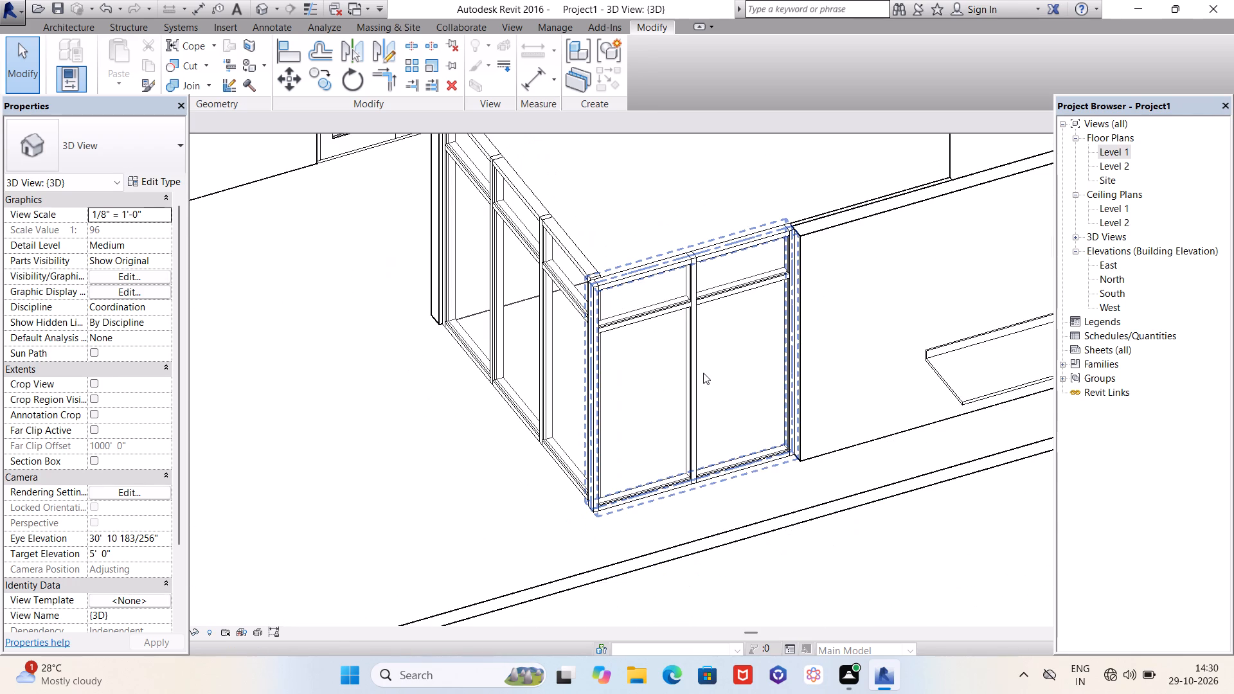
middle_click_drag(703, 373, 675, 371)
middle_click_drag(707, 368, 688, 369, "shift")
Unpin and delete the intermediate horizontal mullion in the new storefront segment's bay nearest the glass corner.
scroll(638, 349, "up", 5)
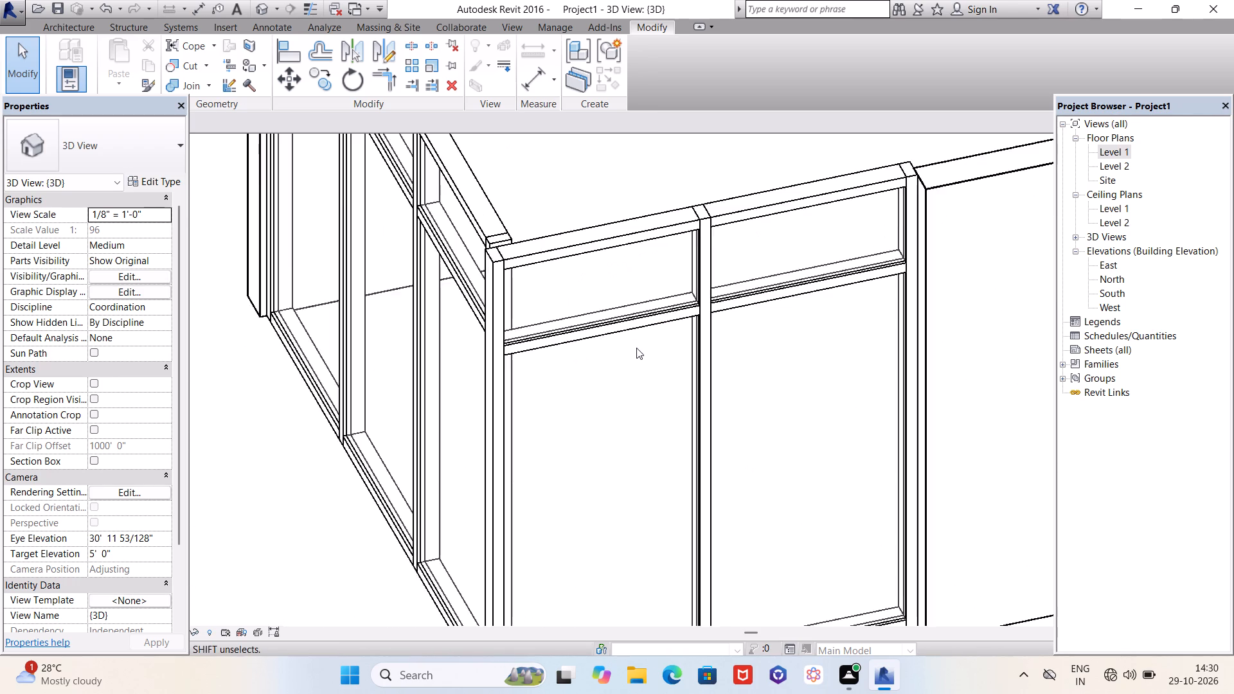
scroll(613, 337, "up", 5)
left_click(605, 330)
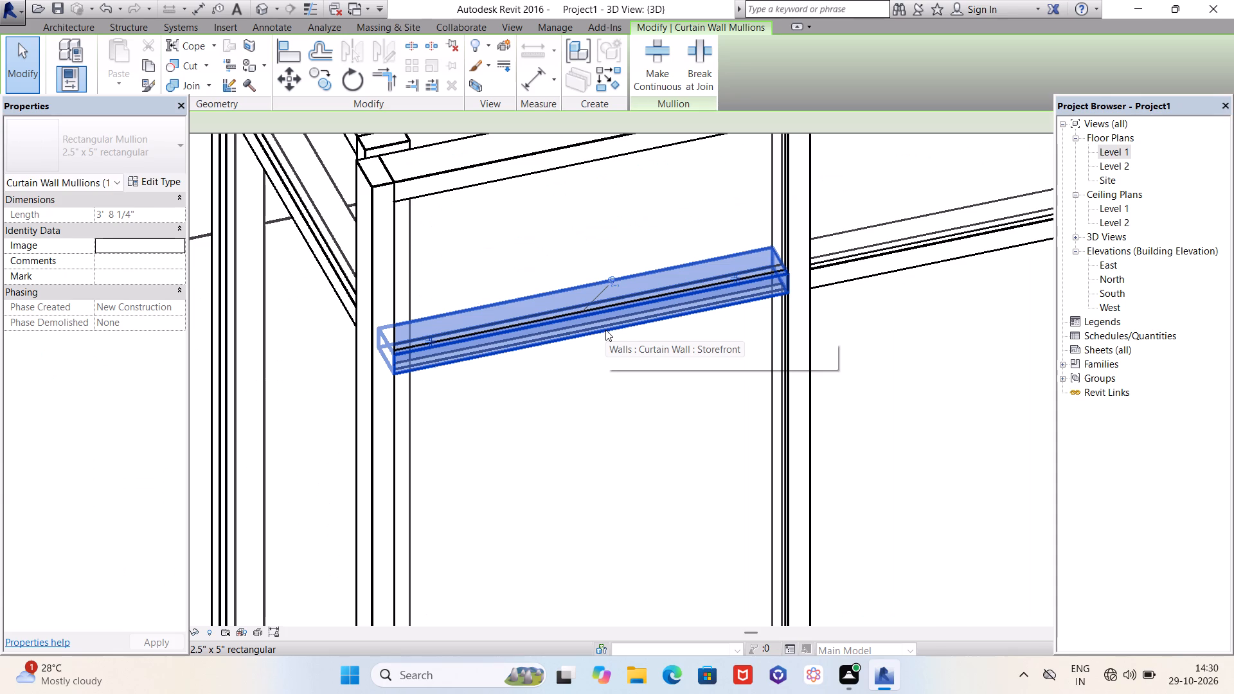
scroll(609, 307, "down", 9)
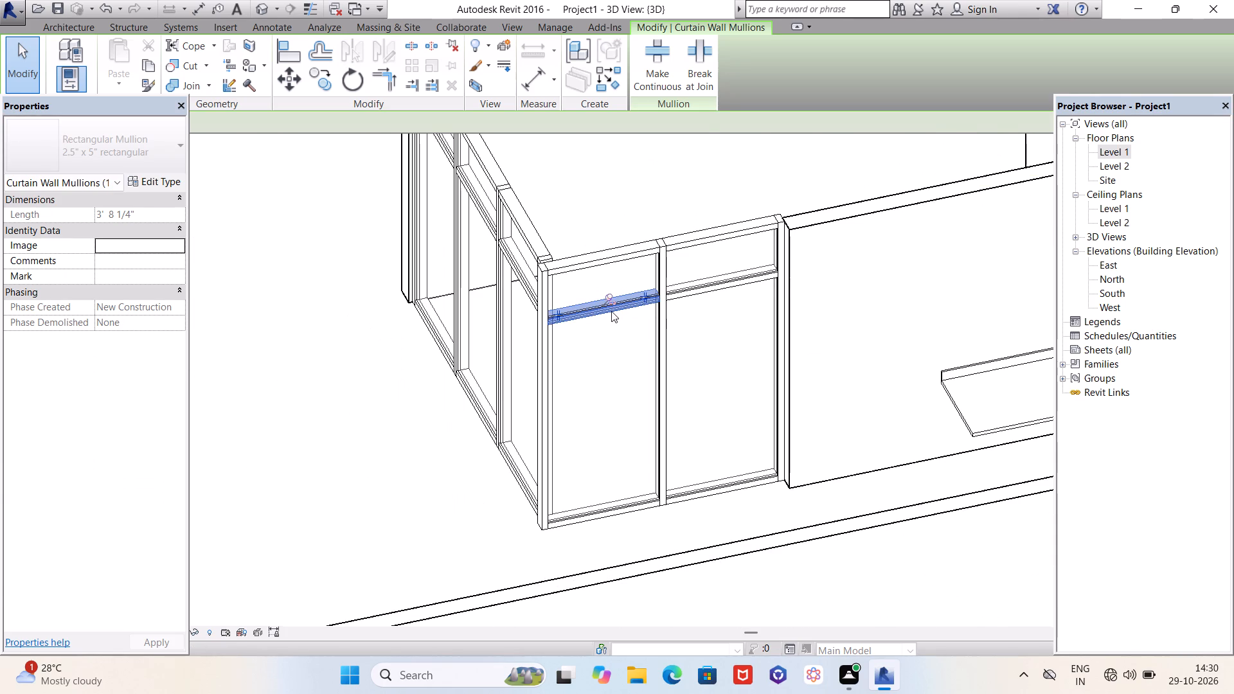
key("Delete")
scroll(605, 303, "up", 5)
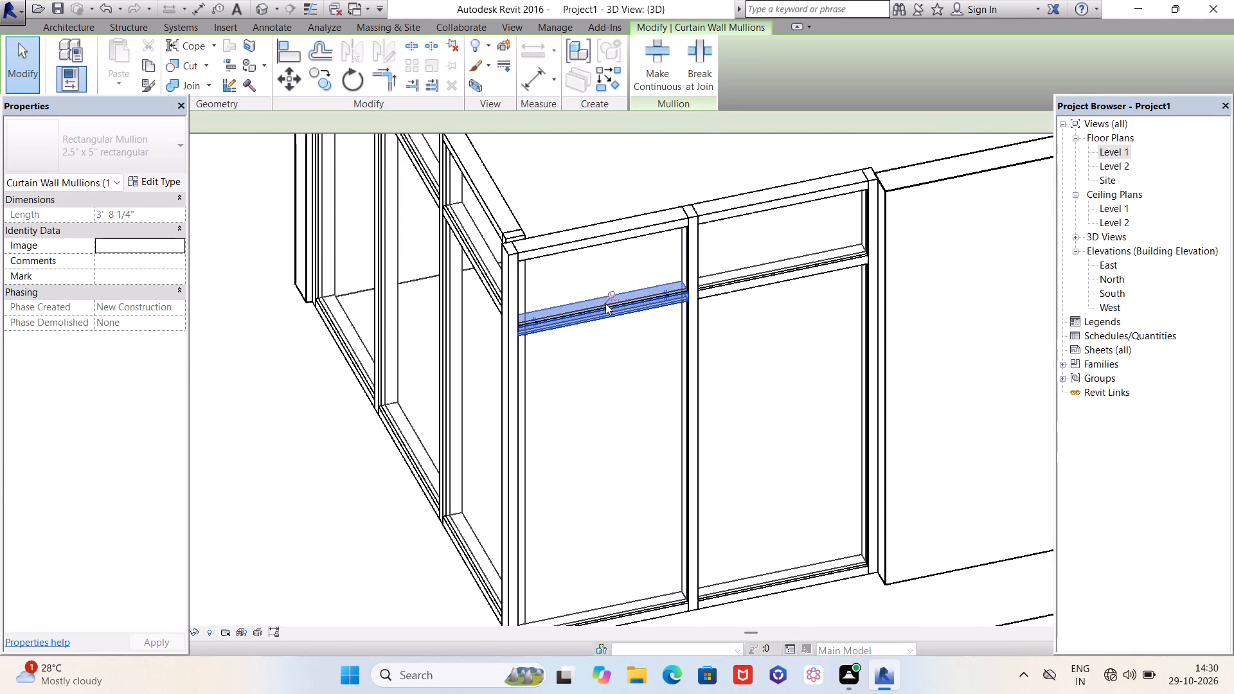
scroll(605, 303, "up", 1)
left_click(614, 290)
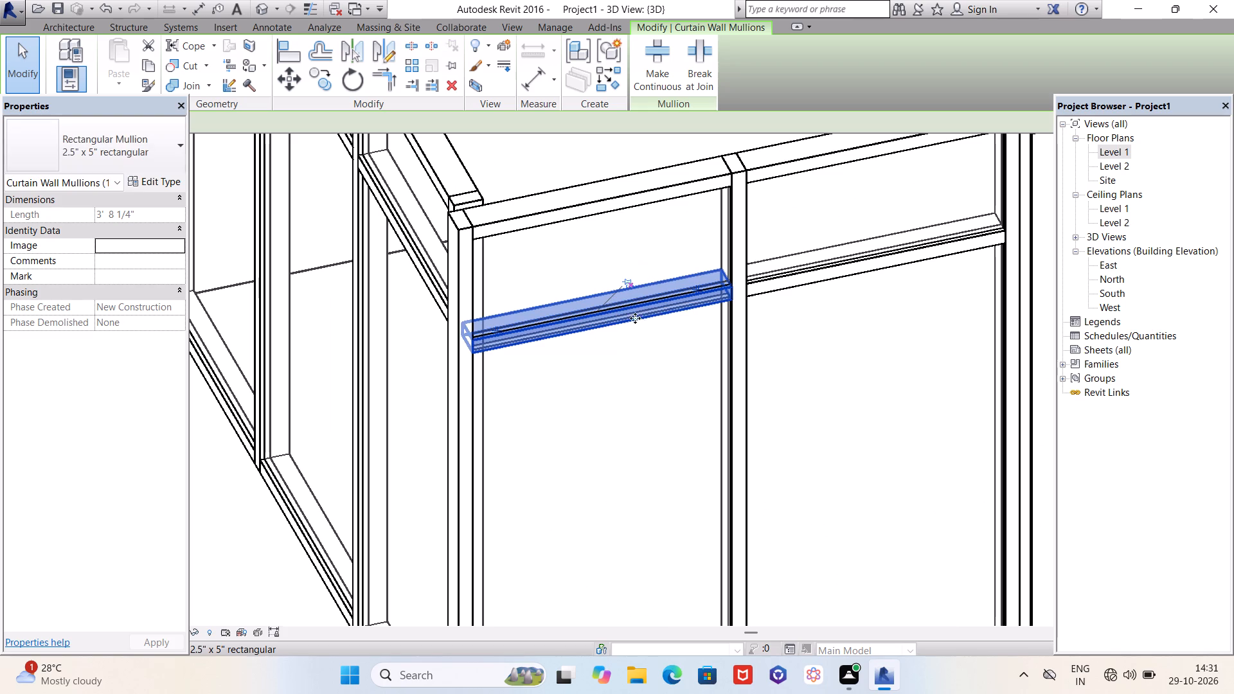
key("Delete")
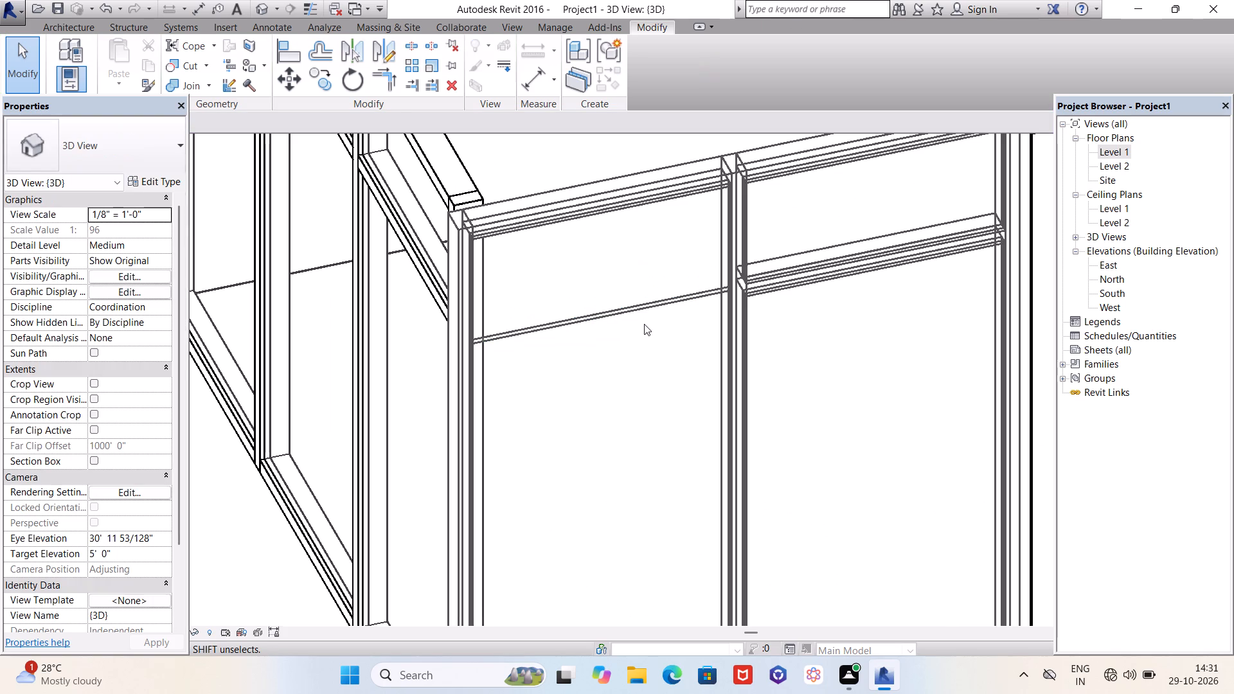
Examine the horizontal grid line left in the new storefront's bay nearest the glass corner.
scroll(644, 324, "down", 6)
key("Escape")
scroll(644, 327, "down", 4)
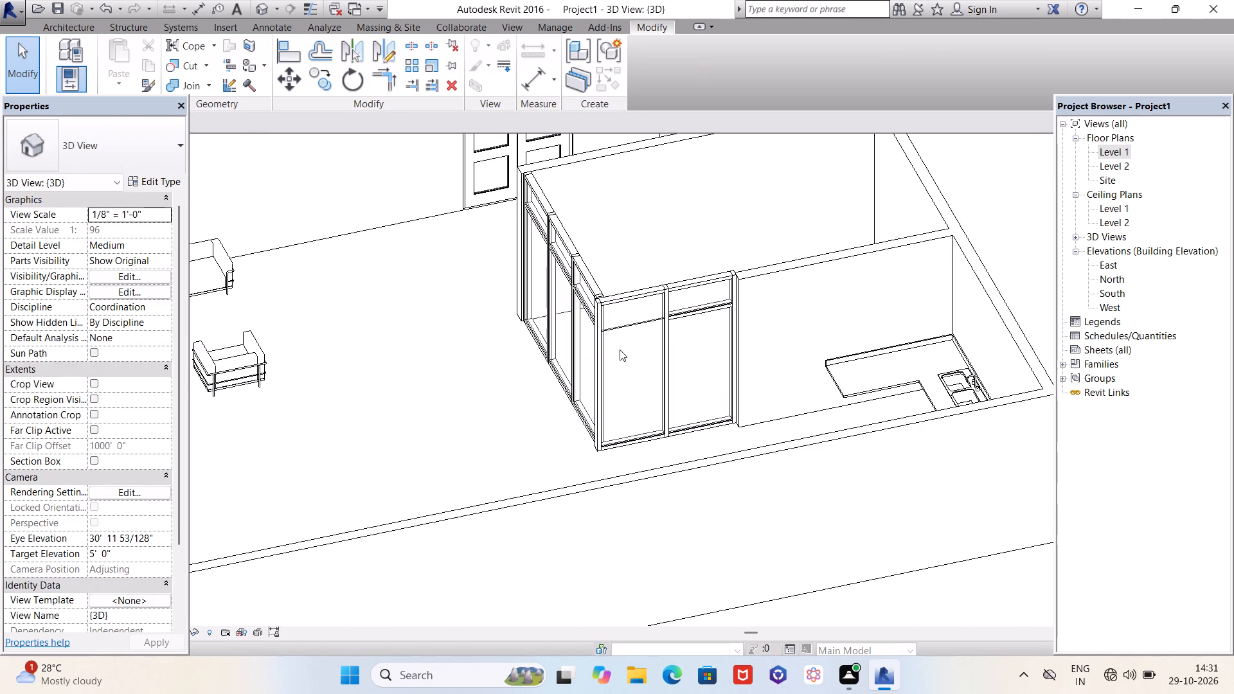
scroll(629, 333, "up", 2)
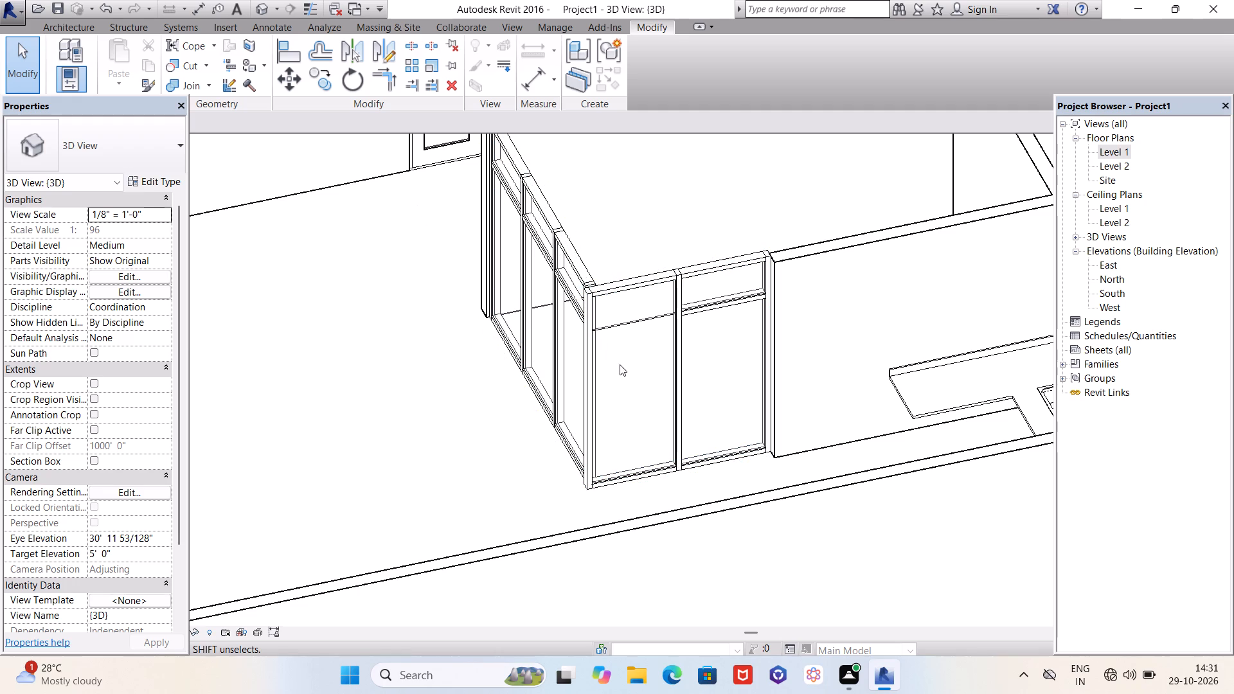
scroll(627, 250, "up", 3)
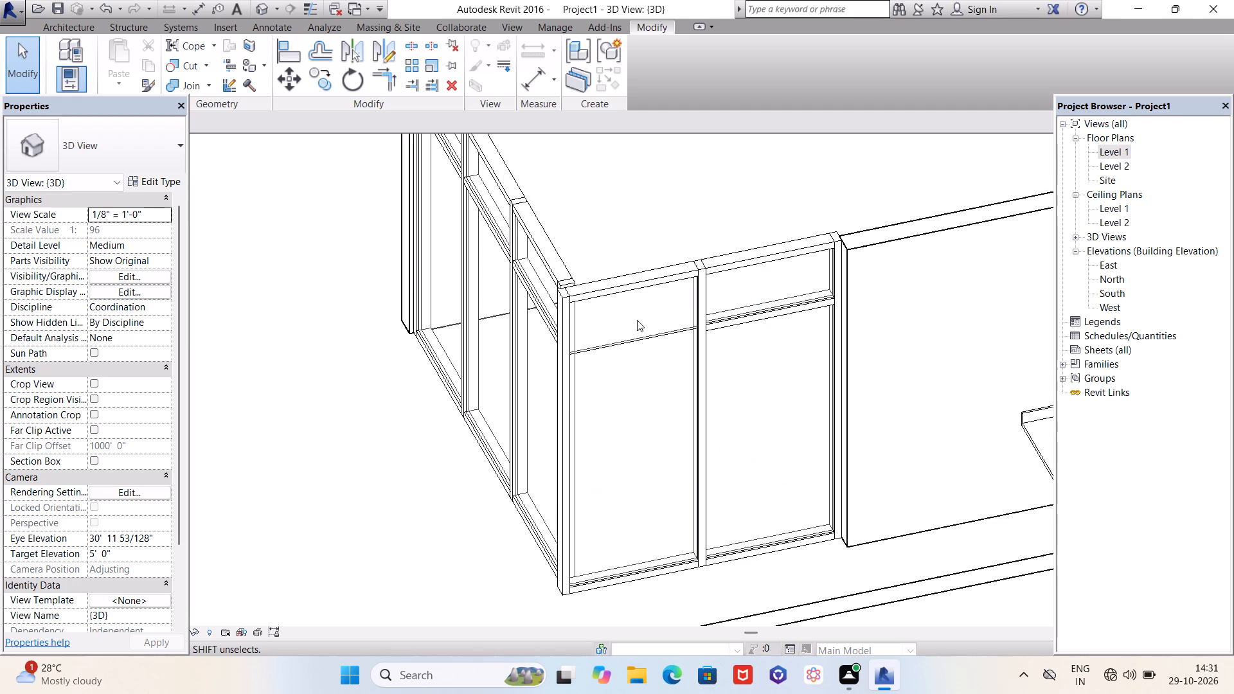
scroll(633, 339, "up", 1)
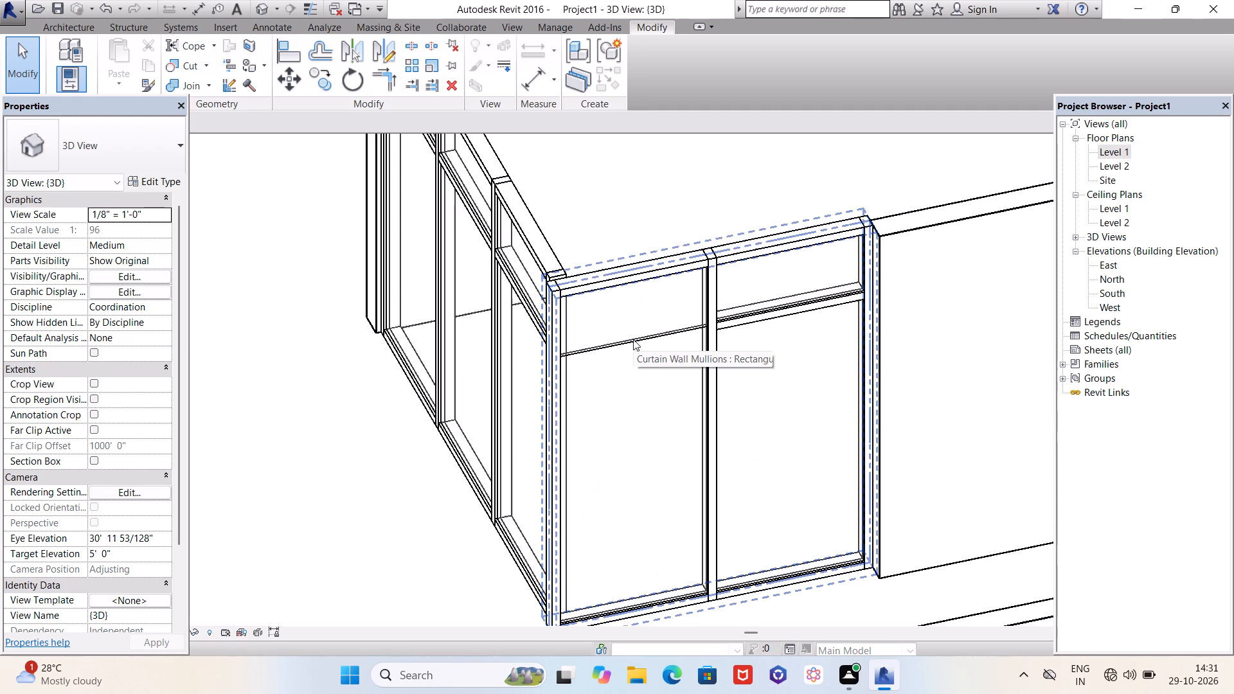
left_click(632, 343)
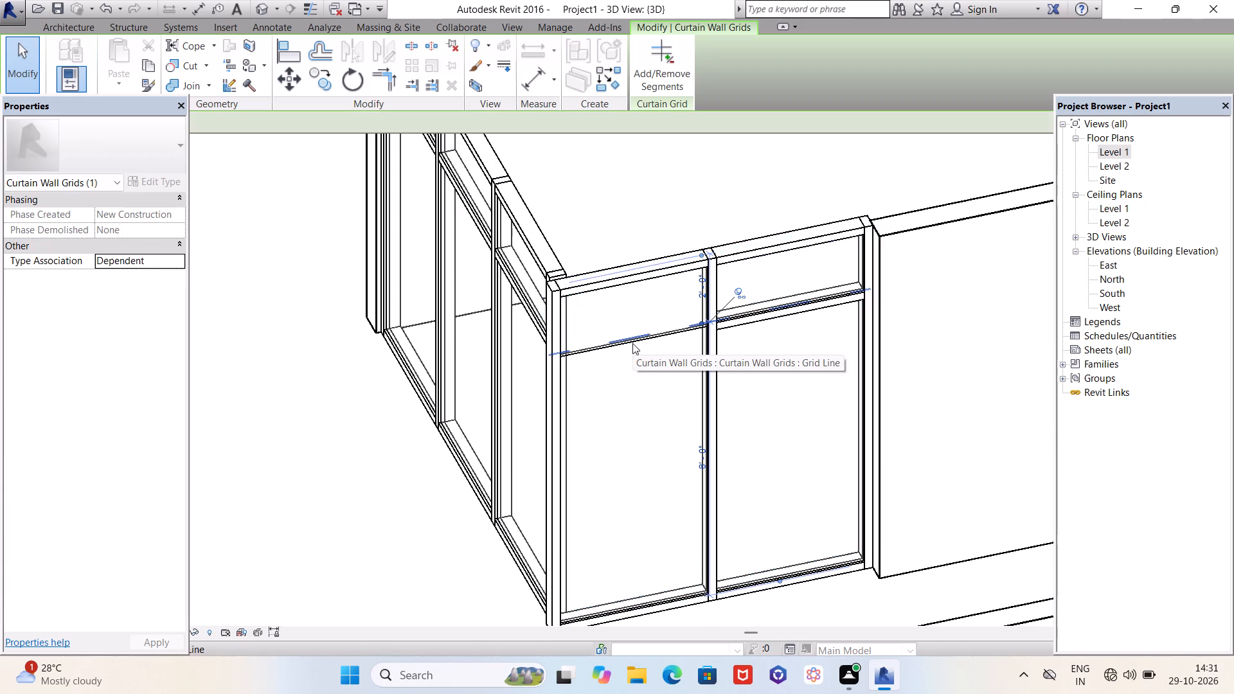
key("Escape")
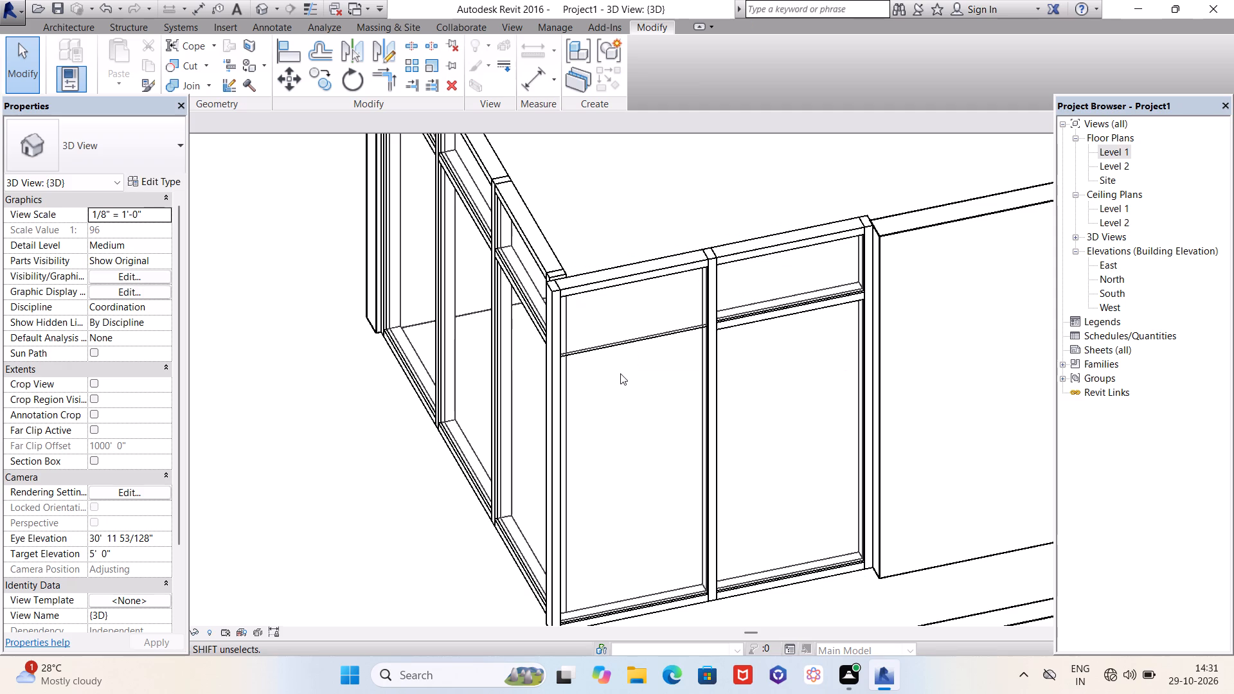
scroll(529, 242, "down", 2)
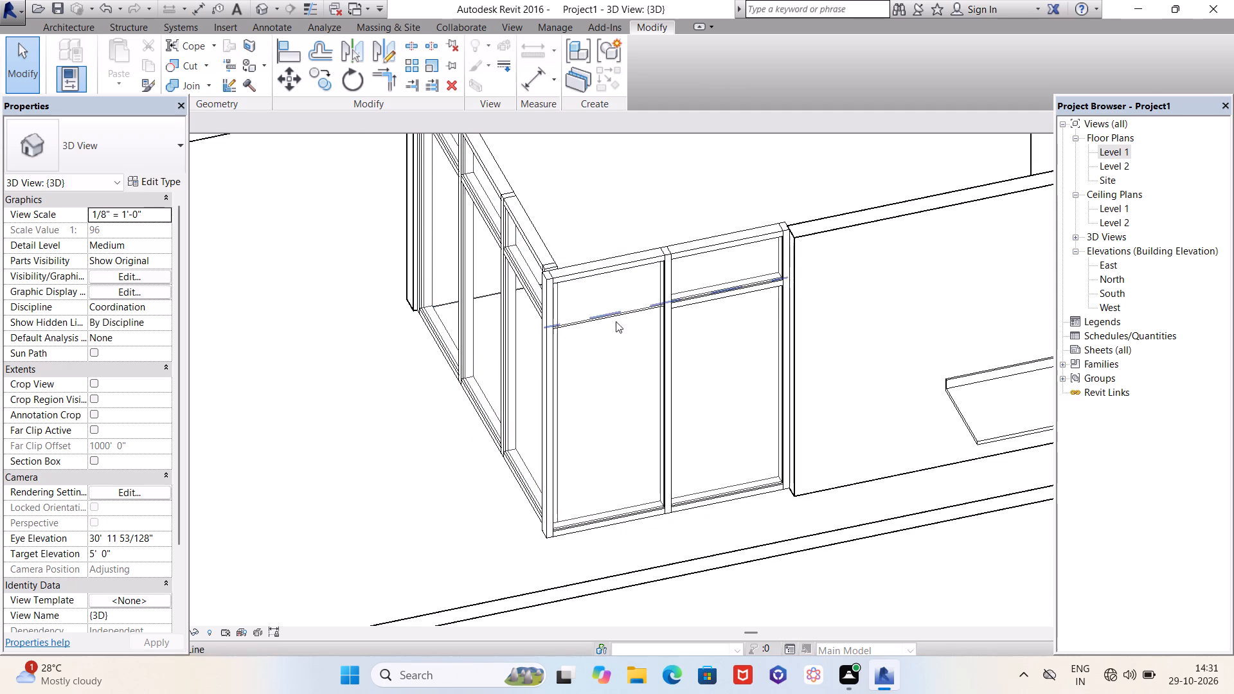
scroll(666, 350, "up", 6)
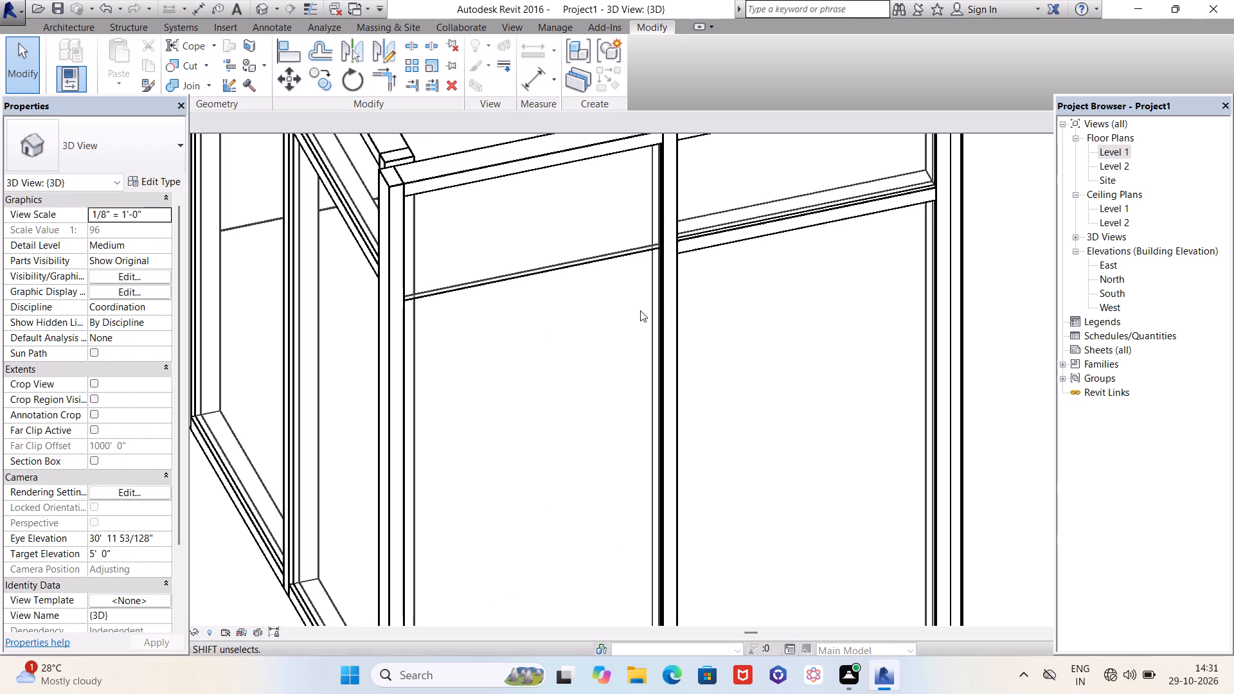
scroll(622, 265, "down", 2)
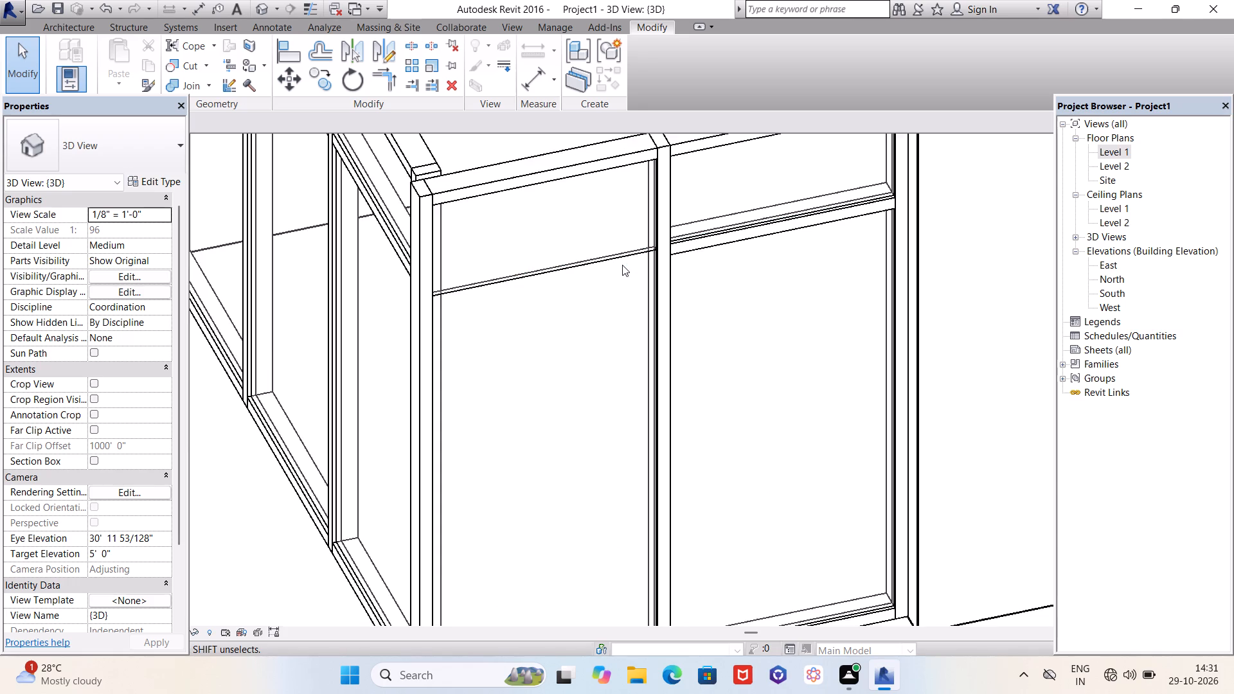
scroll(622, 265, "down", 2)
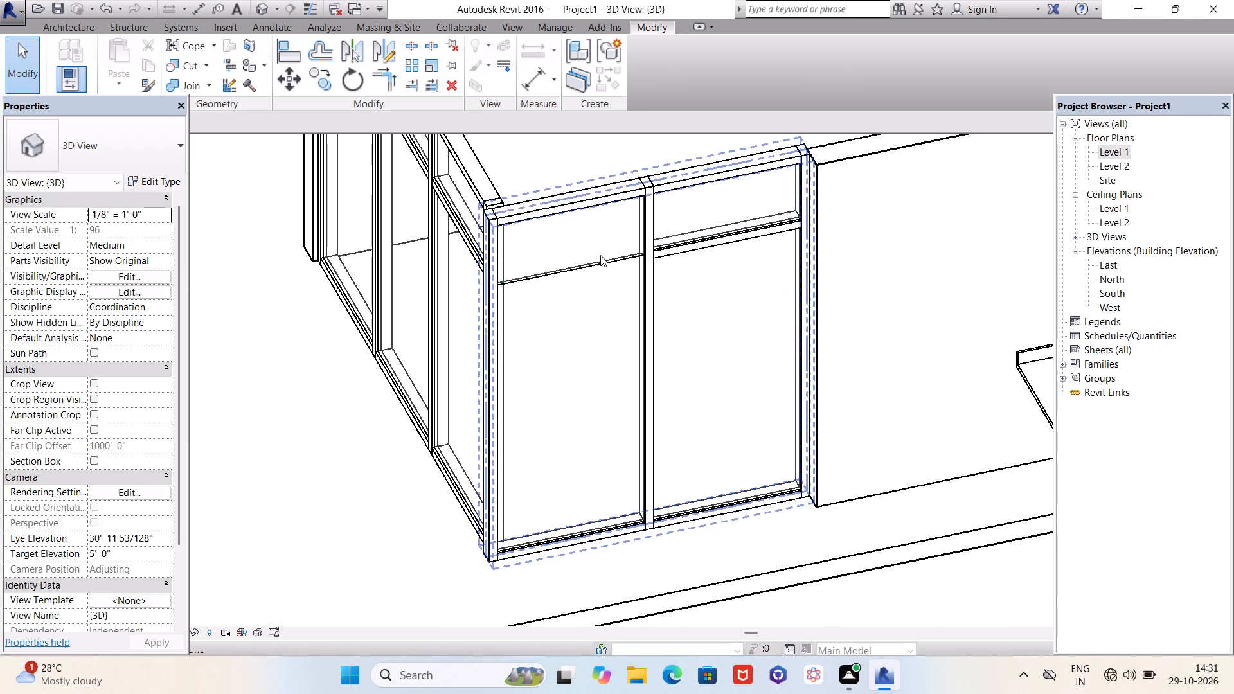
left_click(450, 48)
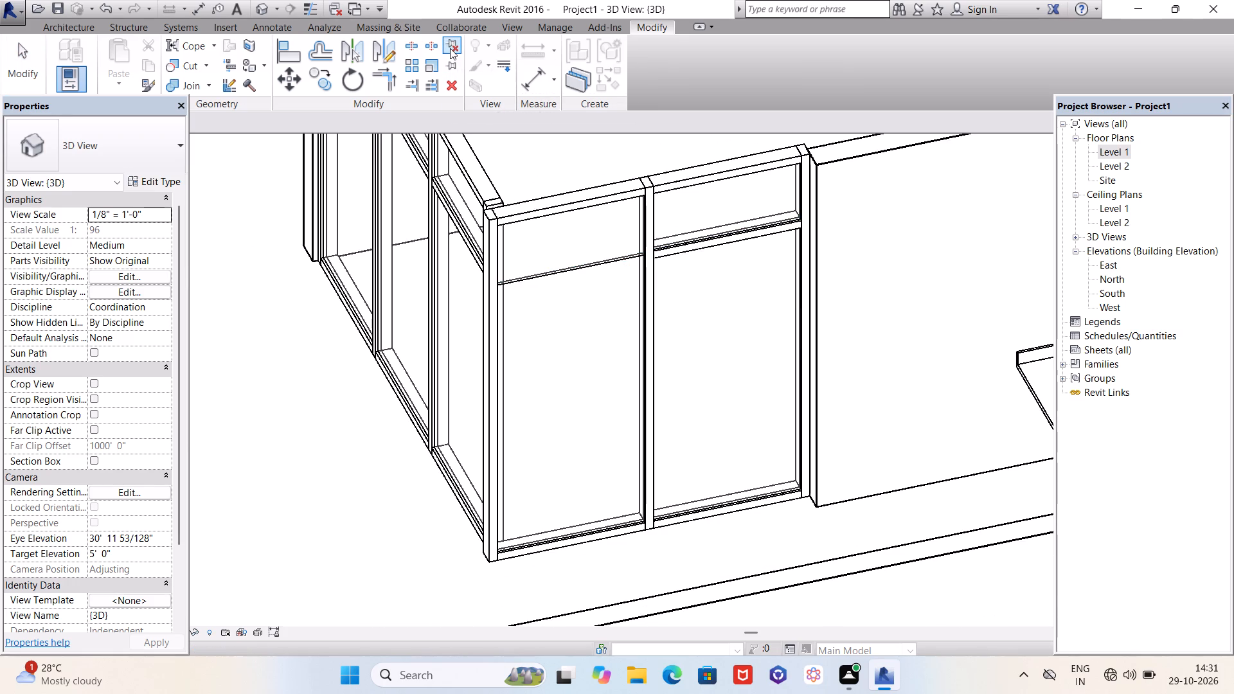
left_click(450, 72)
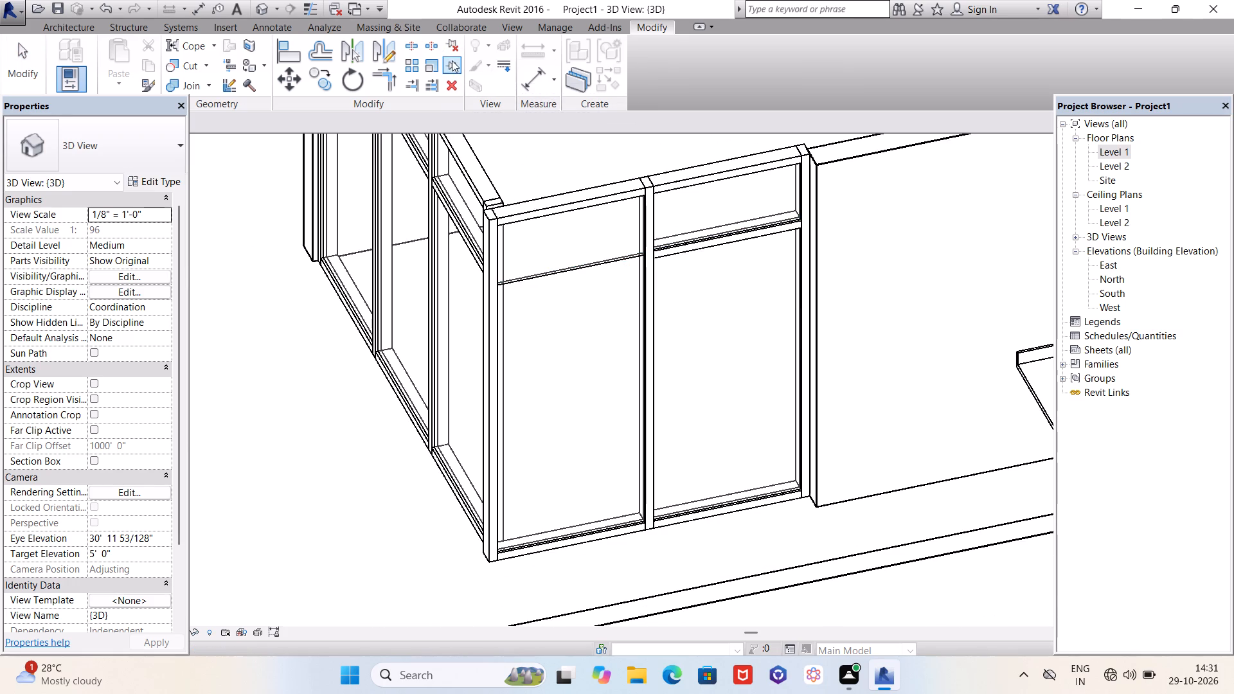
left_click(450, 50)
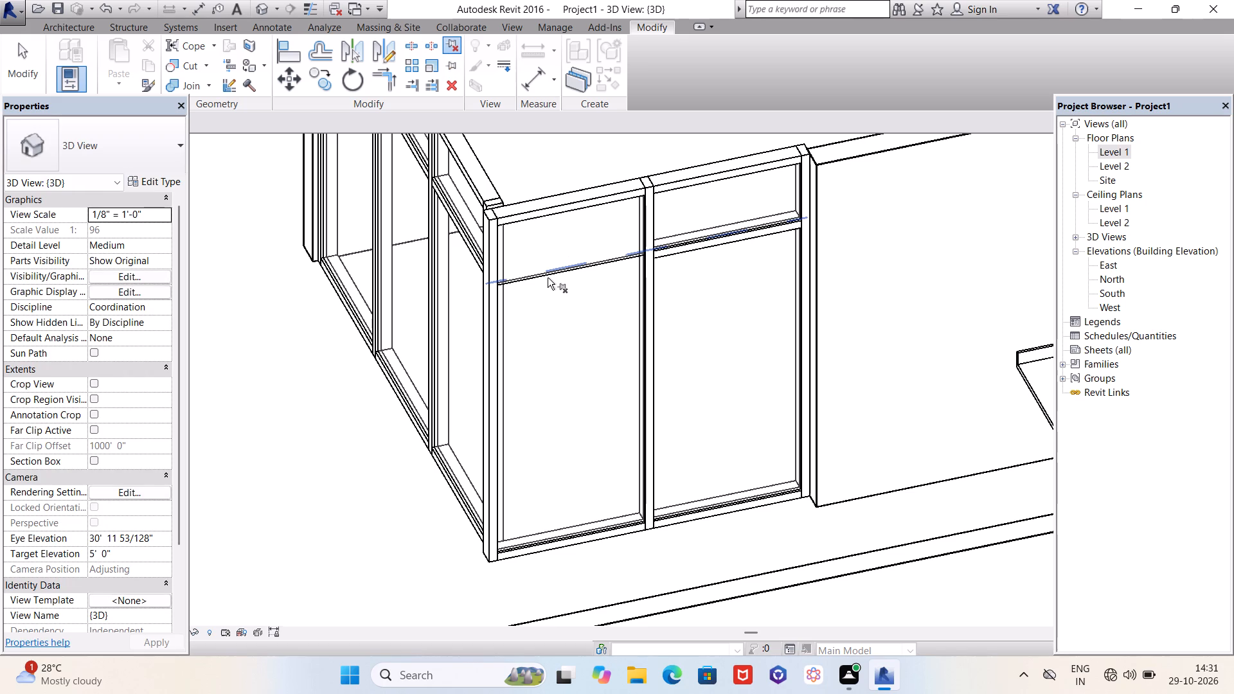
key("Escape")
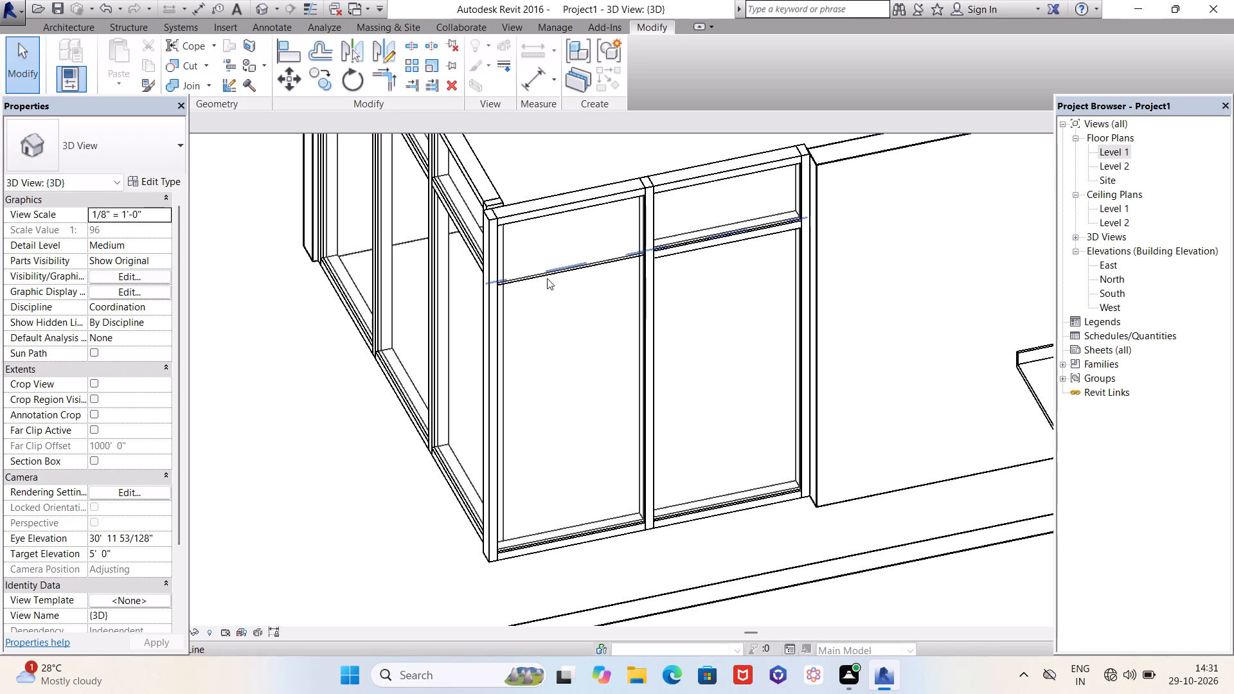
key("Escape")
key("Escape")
Unpin and delete the bottom horizontal mullion of the new storefront's bay nearest the glass corner.
scroll(620, 313, "down", 3)
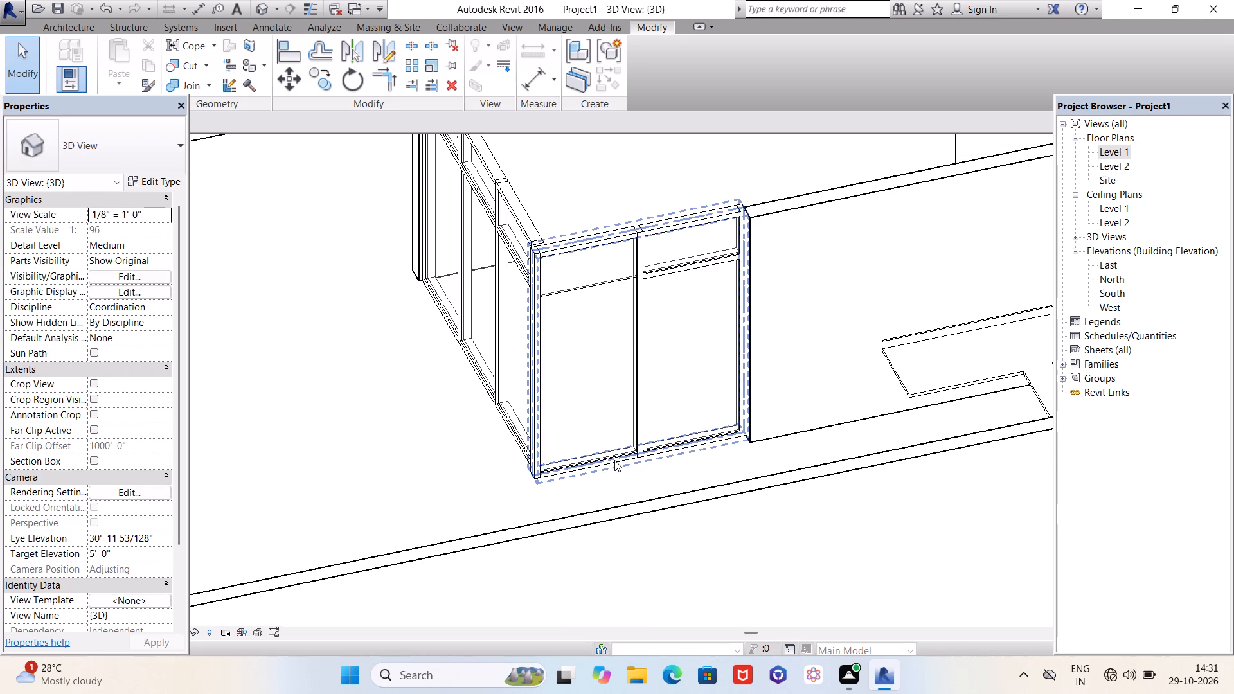
scroll(605, 460, "up", 1)
scroll(605, 460, "down", 1)
scroll(605, 460, "up", 4)
left_click(605, 460)
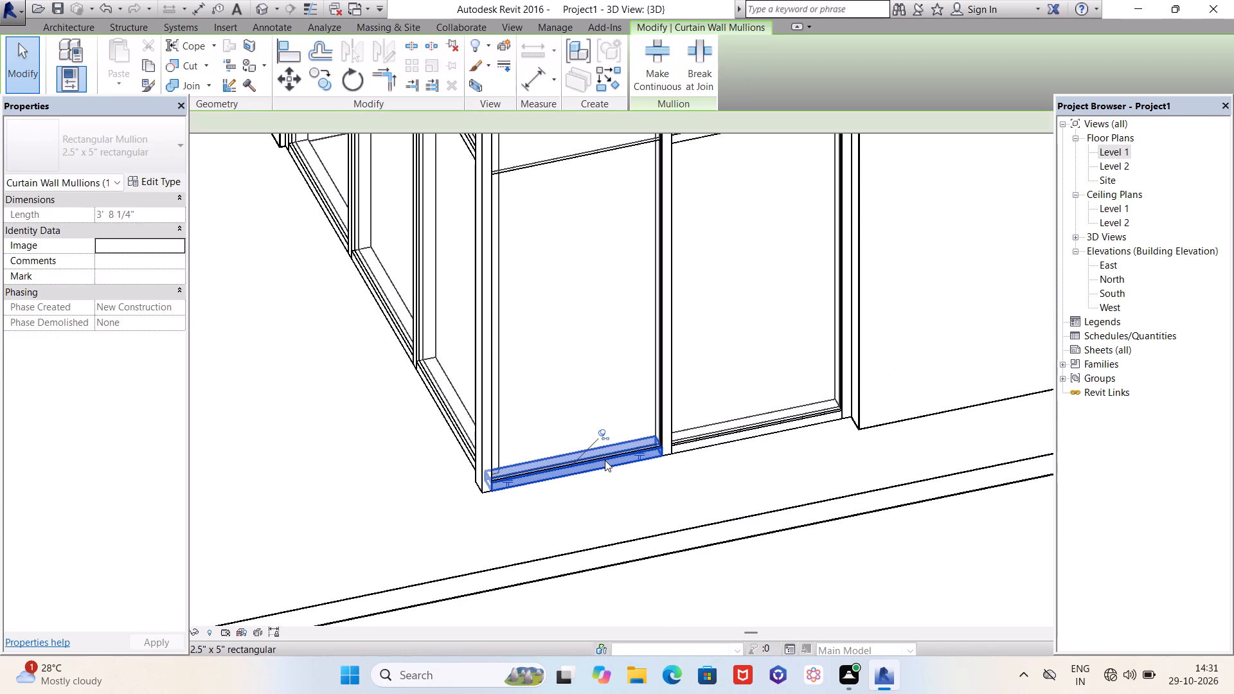
left_click(609, 441)
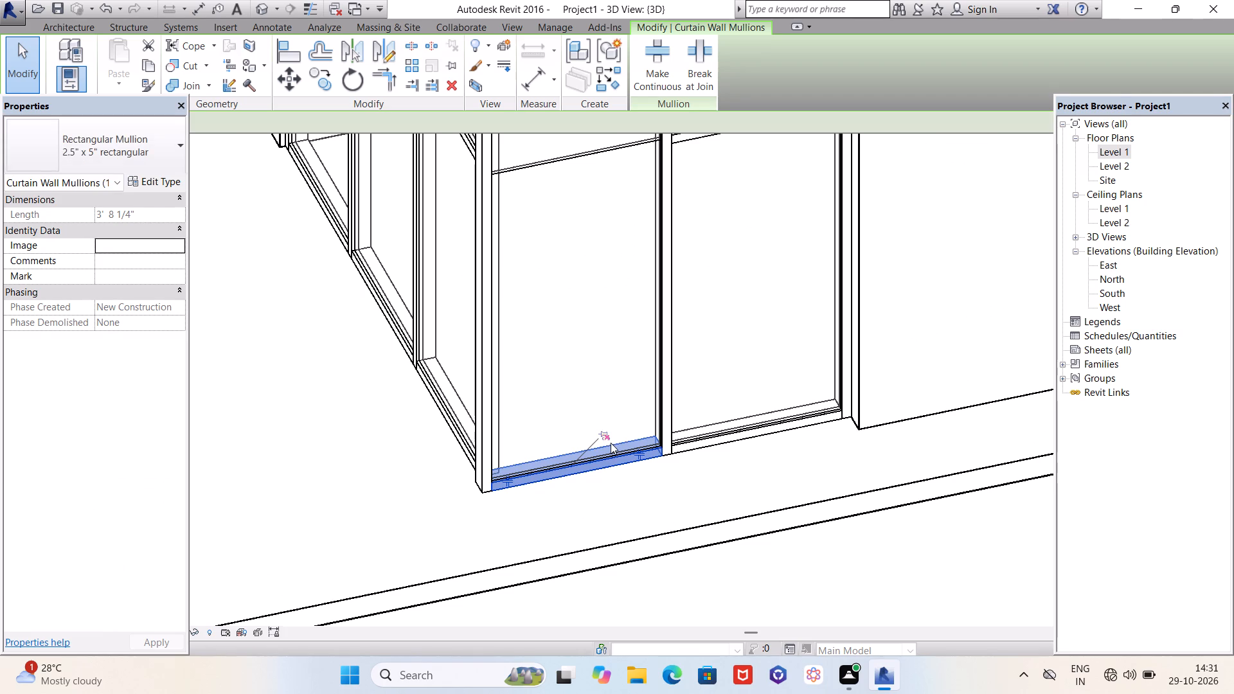
key("Delete")
key("Escape")
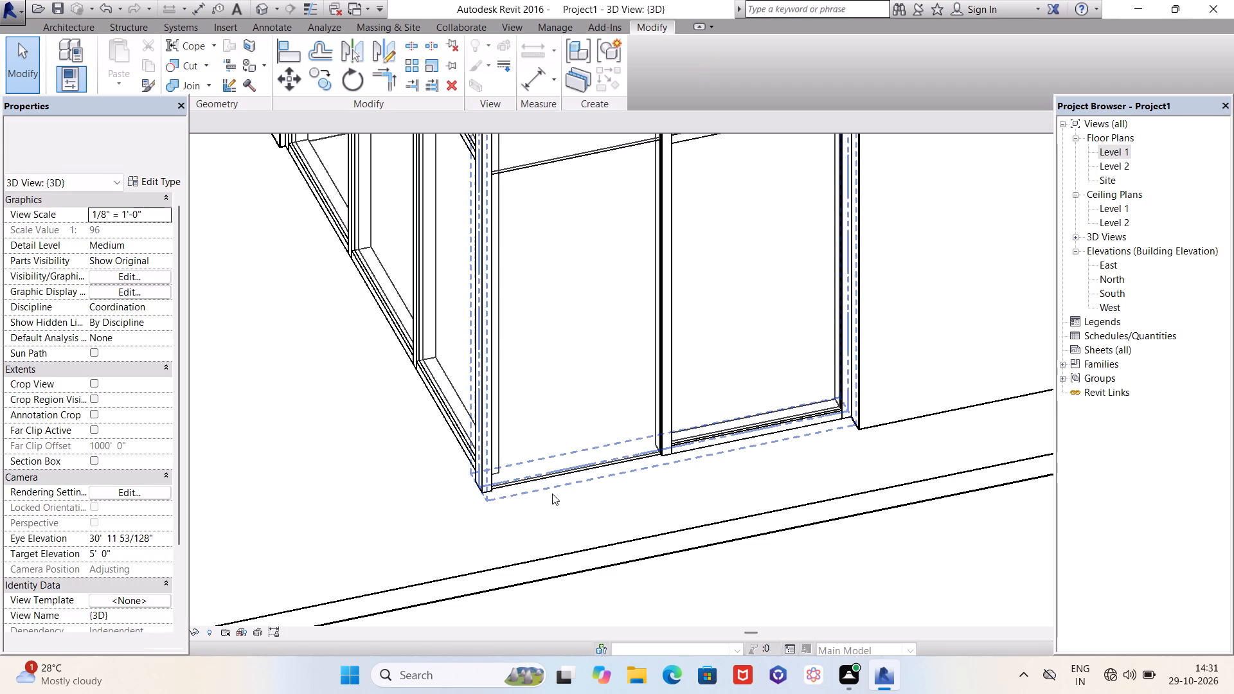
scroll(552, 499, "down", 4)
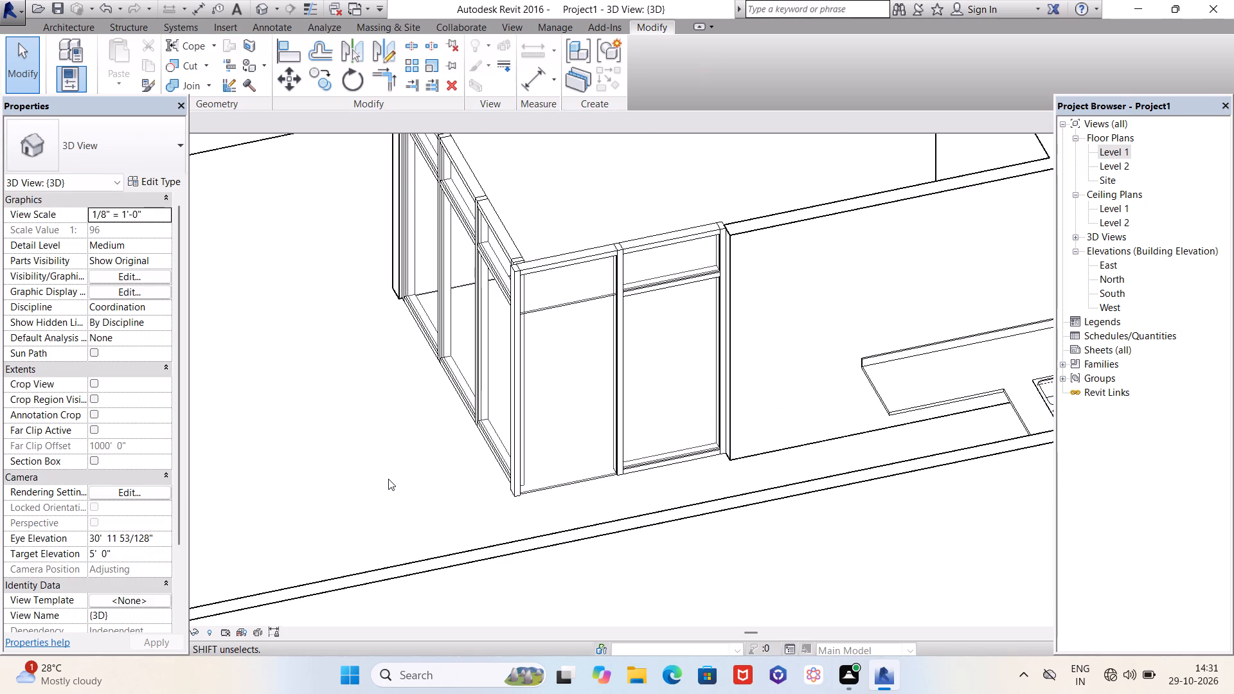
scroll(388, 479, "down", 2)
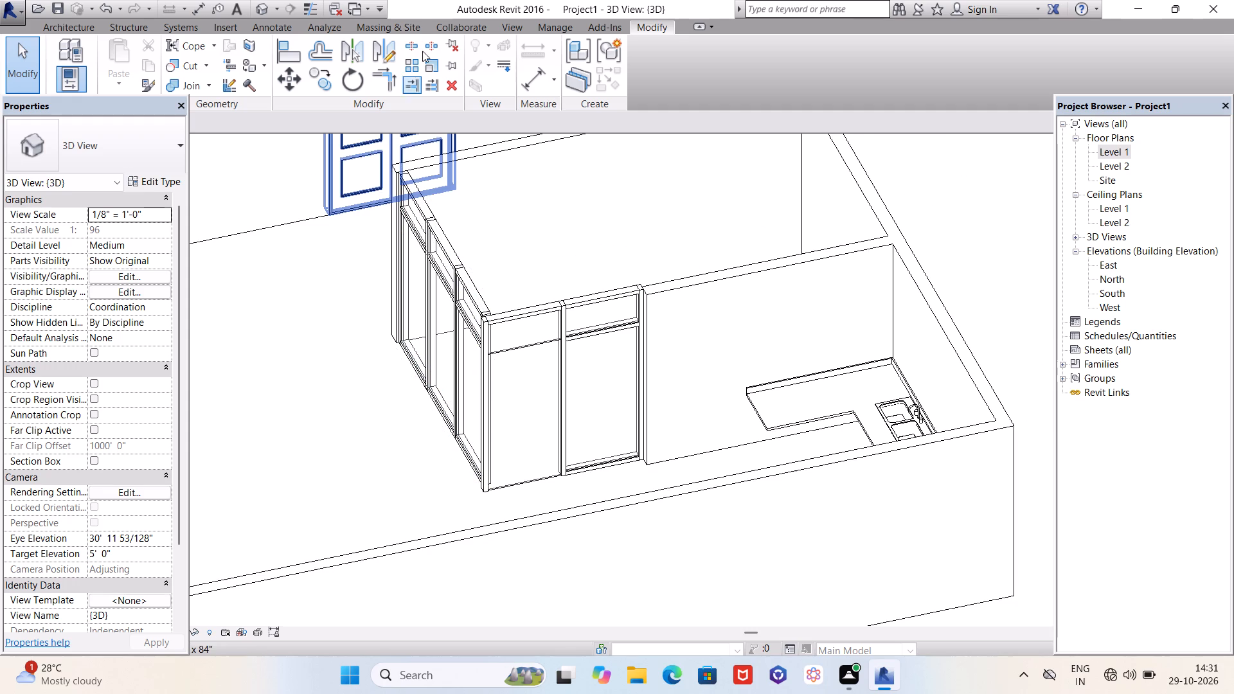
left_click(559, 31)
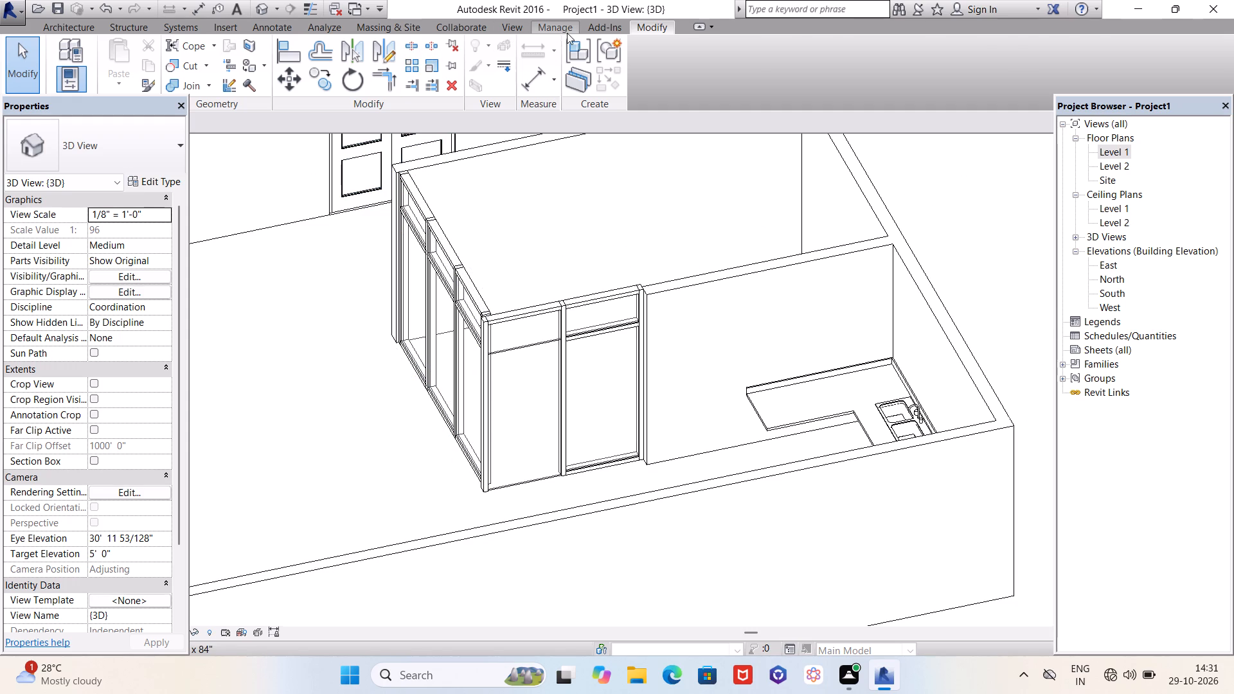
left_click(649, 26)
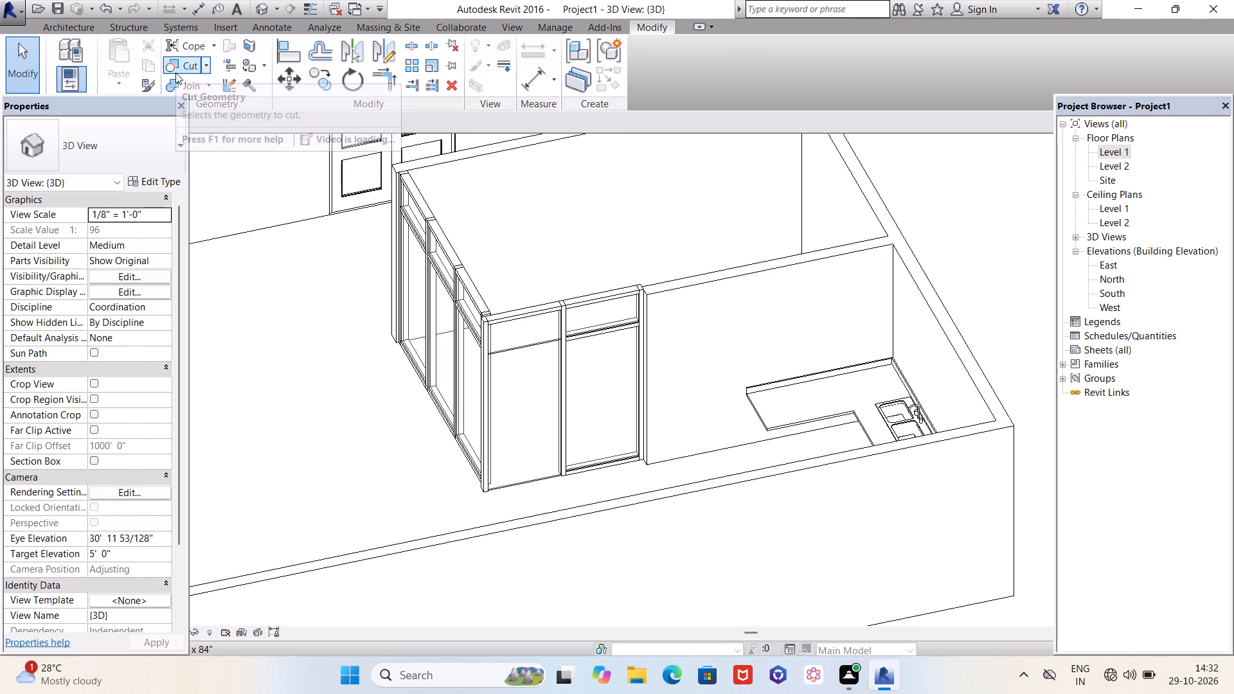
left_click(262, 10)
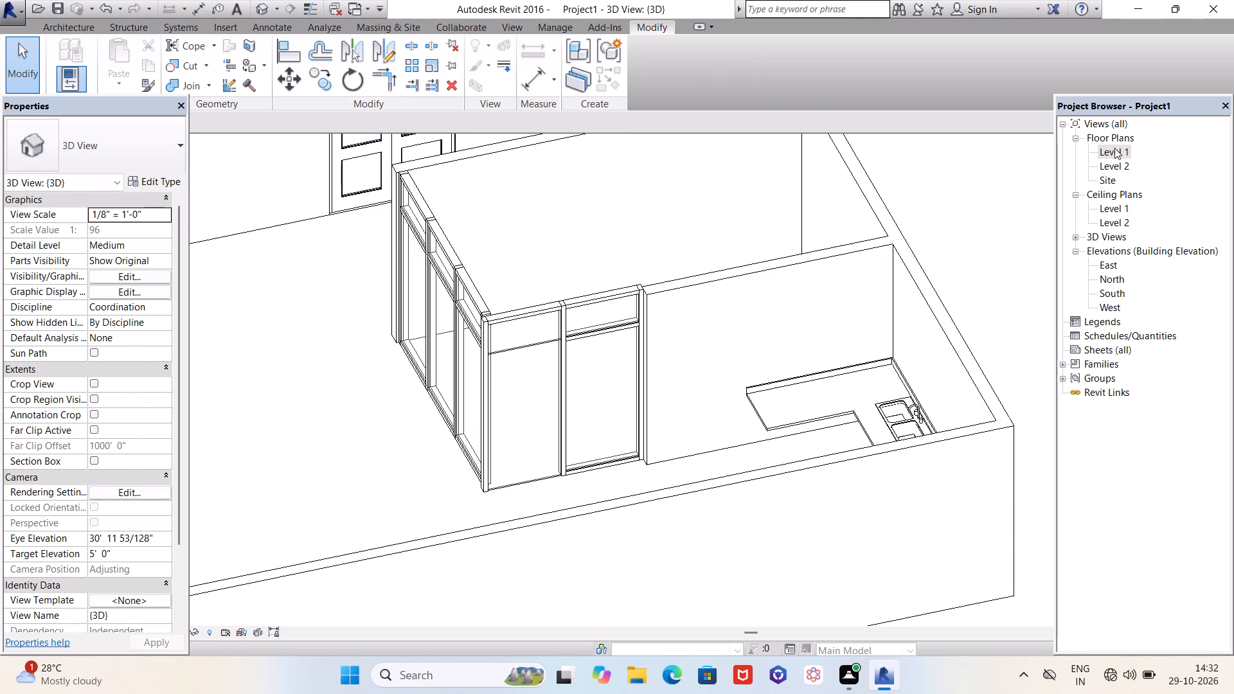
In the Level 1 floor plan, measure the clear width between the mullions of the new storefront's bay nearest the corner.
double_click(1114, 148)
scroll(675, 276, "down", 2)
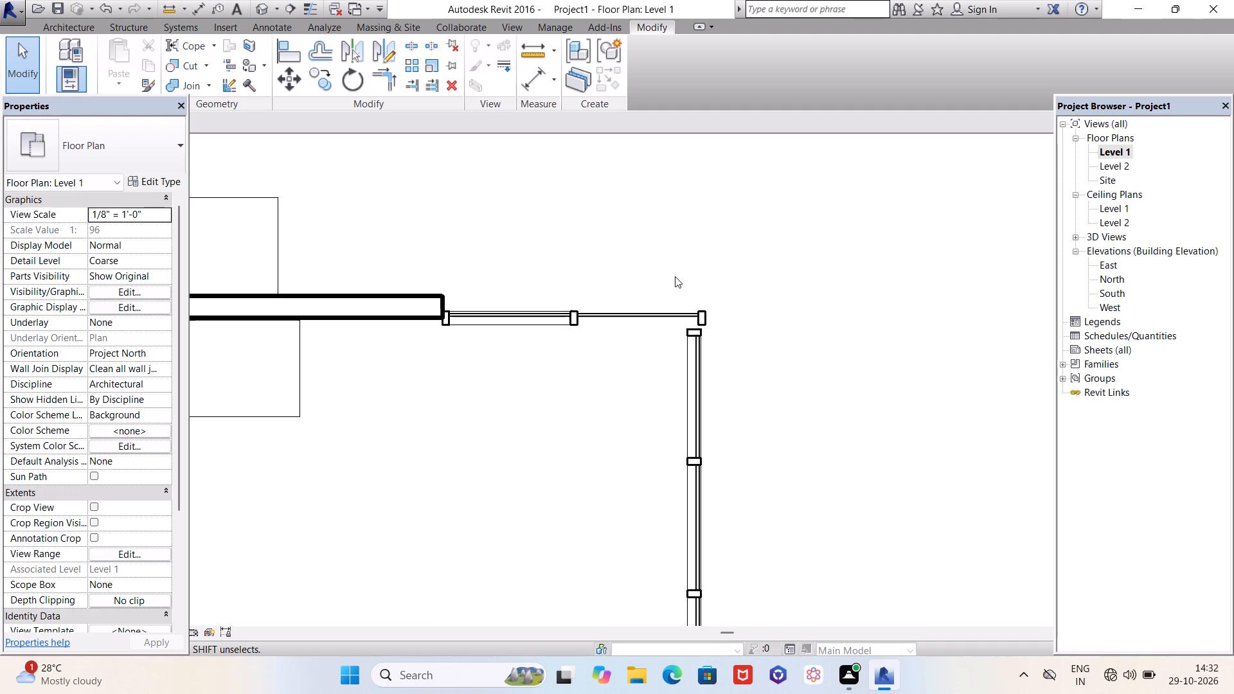
left_click(526, 58)
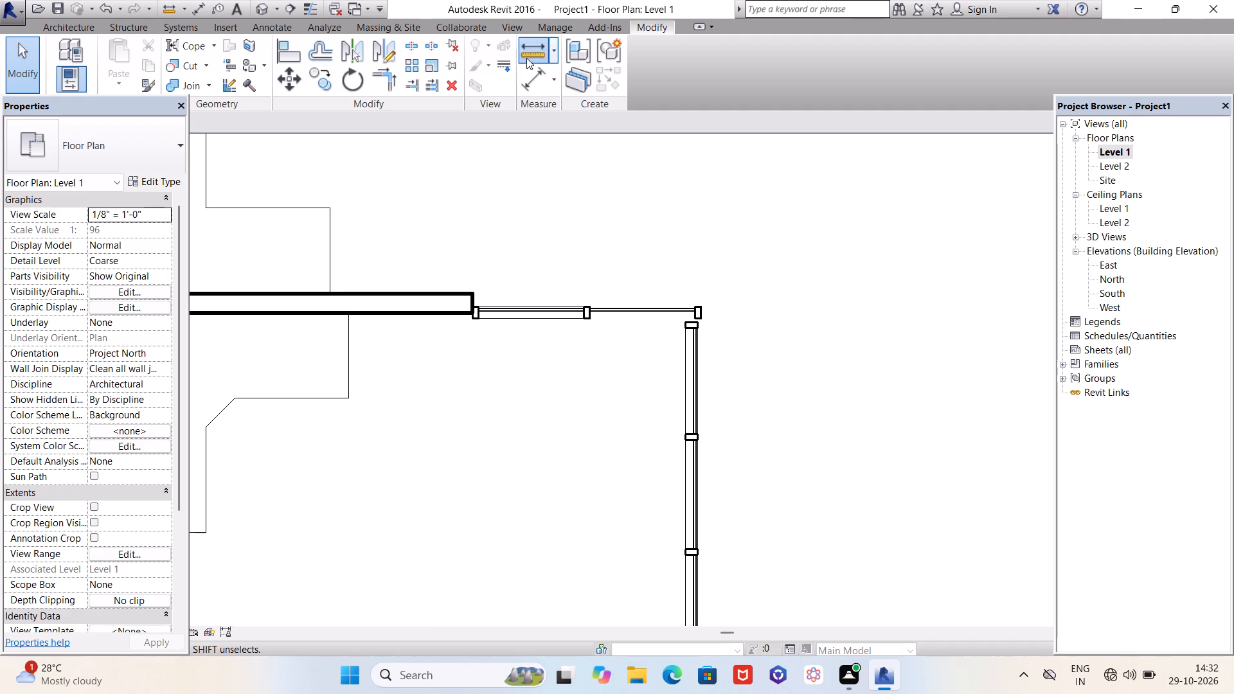
scroll(591, 321, "up", 16)
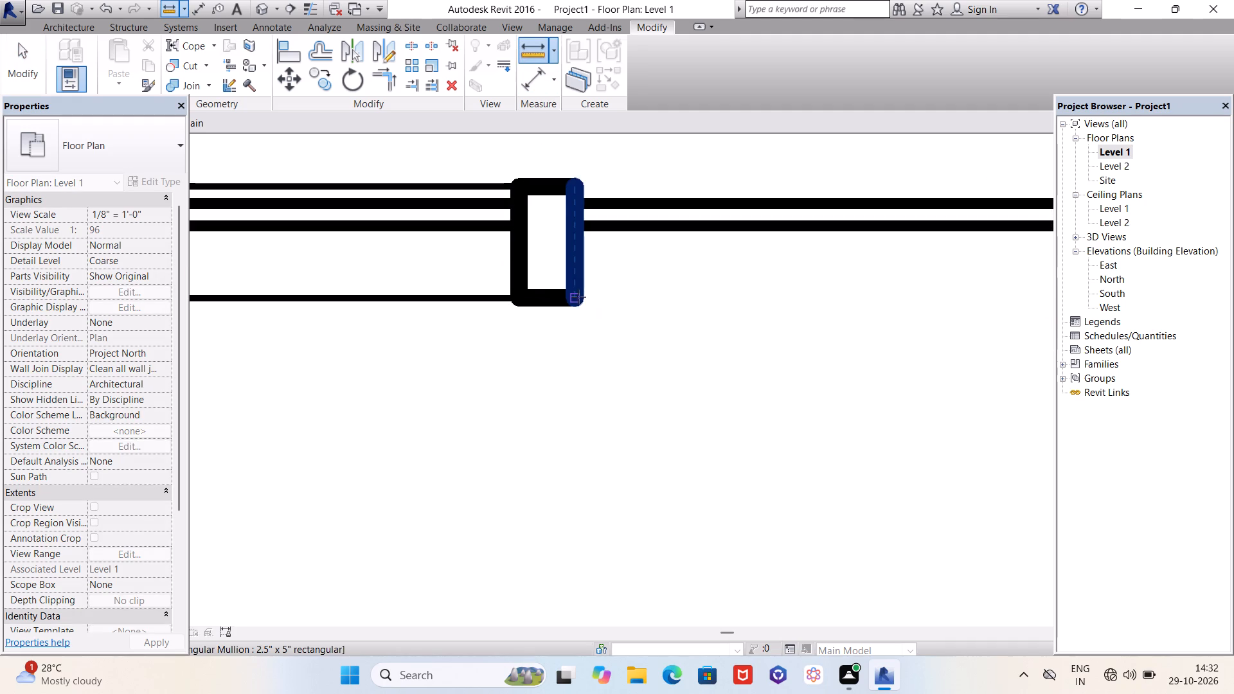
left_click(578, 297)
scroll(578, 297, "down", 9)
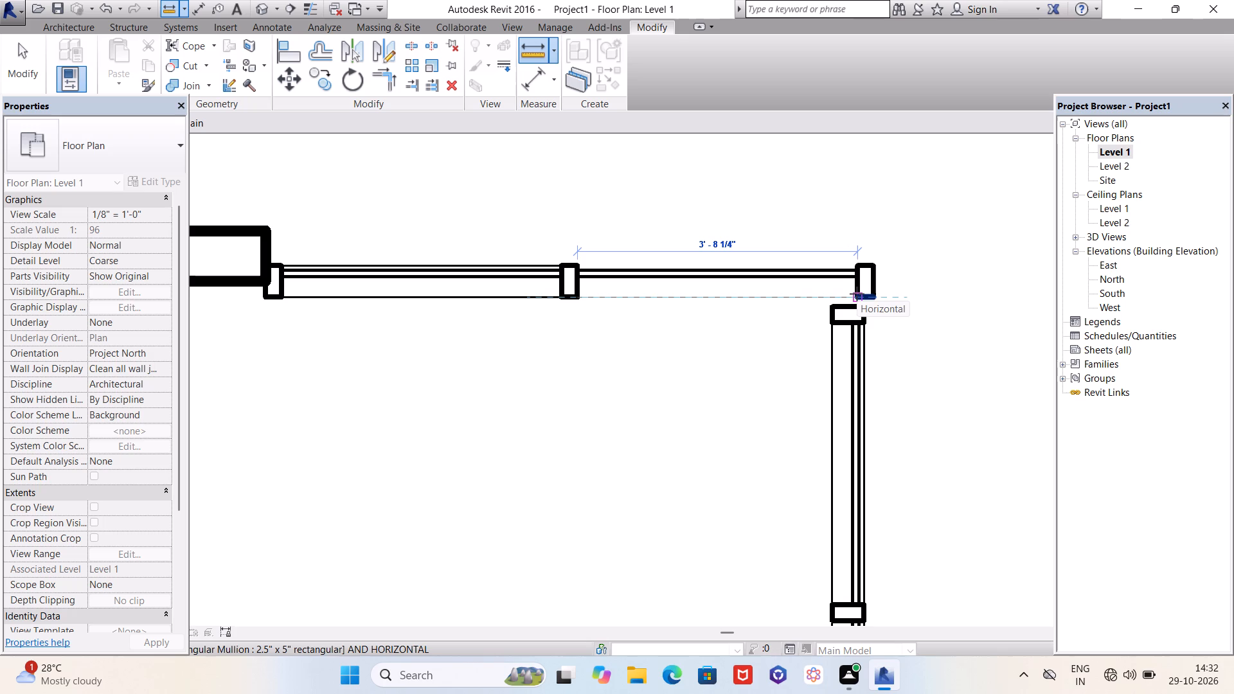
key("Escape")
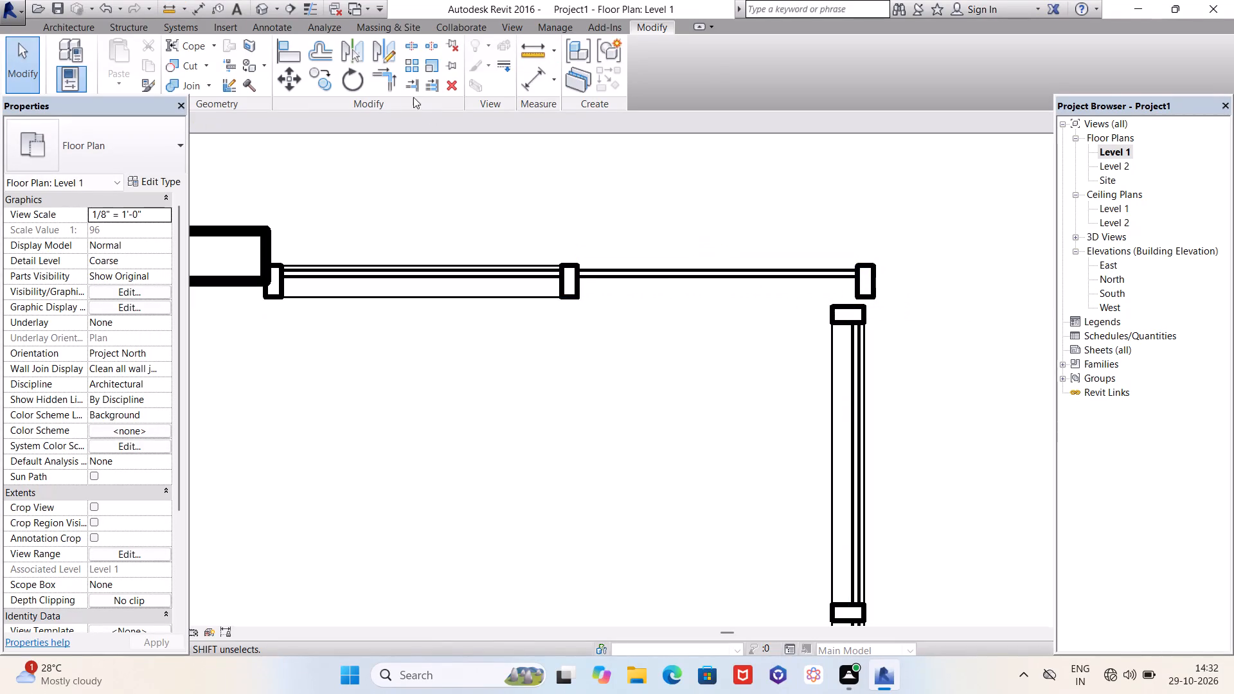
Examine the corner where the two storefront partitions meet in the 3D view, from the face of the existing partition.
double_click(266, 6)
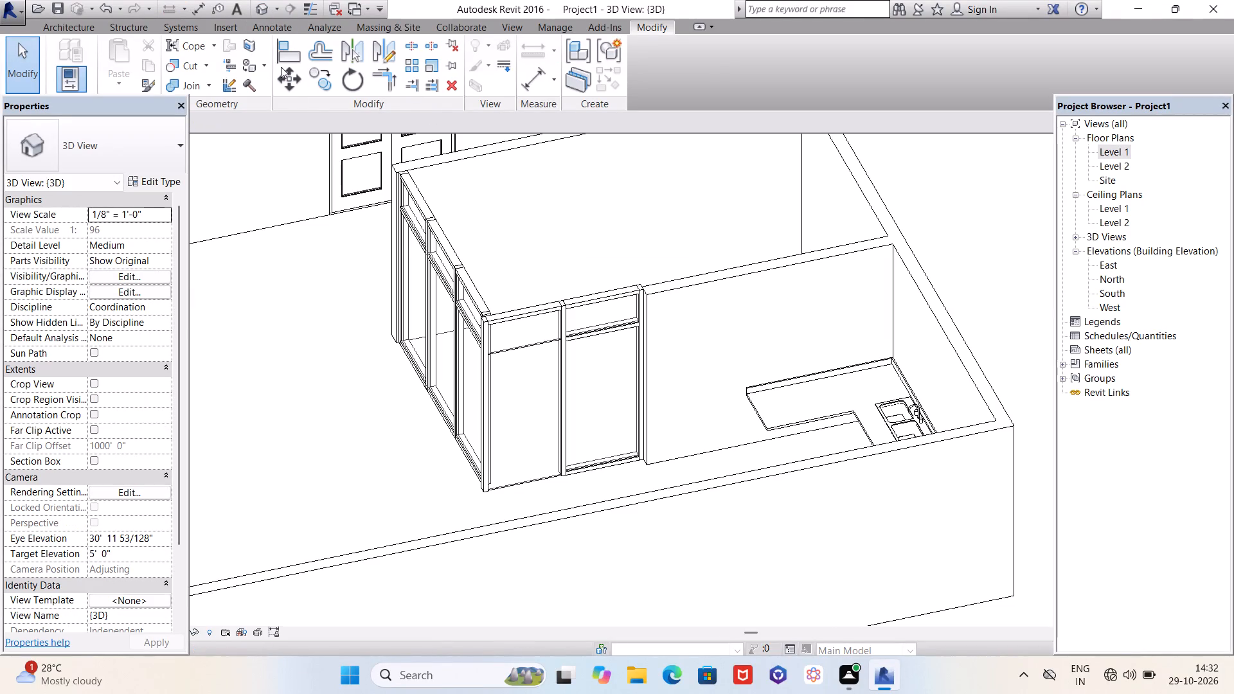
scroll(497, 208, "down", 2)
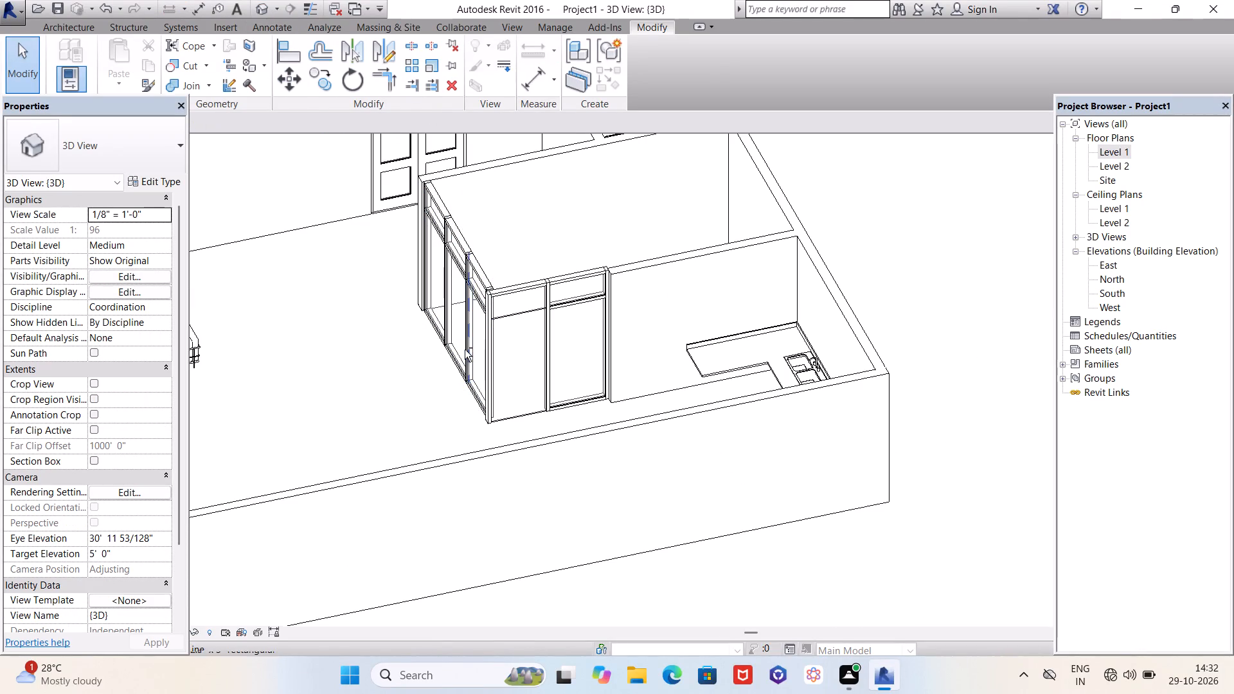
middle_click_drag(465, 350, 663, 409, "shift")
scroll(400, 192, "up", 10)
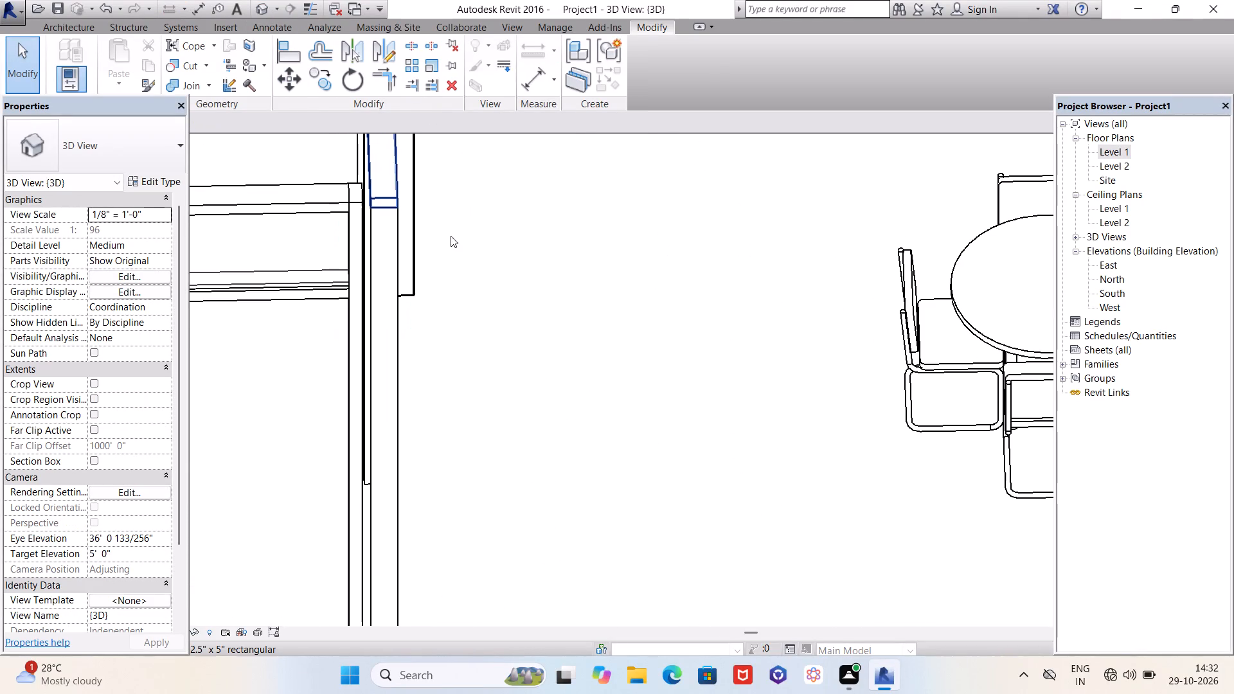
scroll(630, 316, "down", 5)
scroll(528, 276, "up", 5)
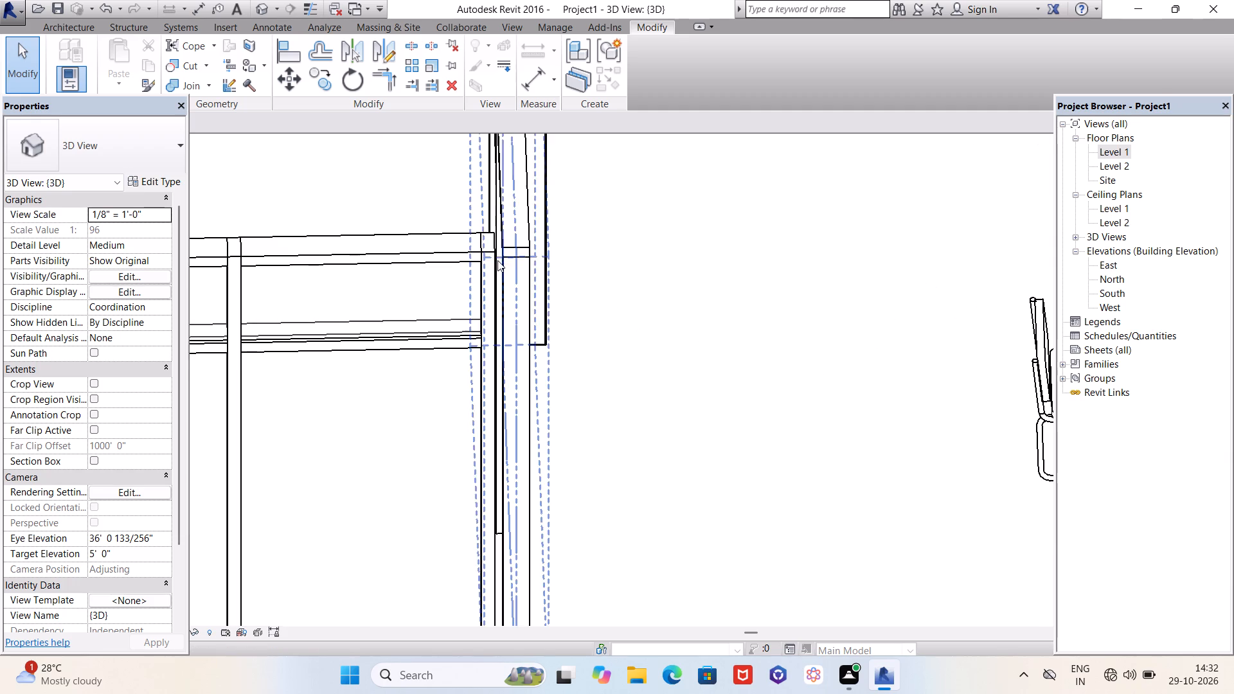
scroll(497, 258, "up", 12)
scroll(866, 299, "down", 8)
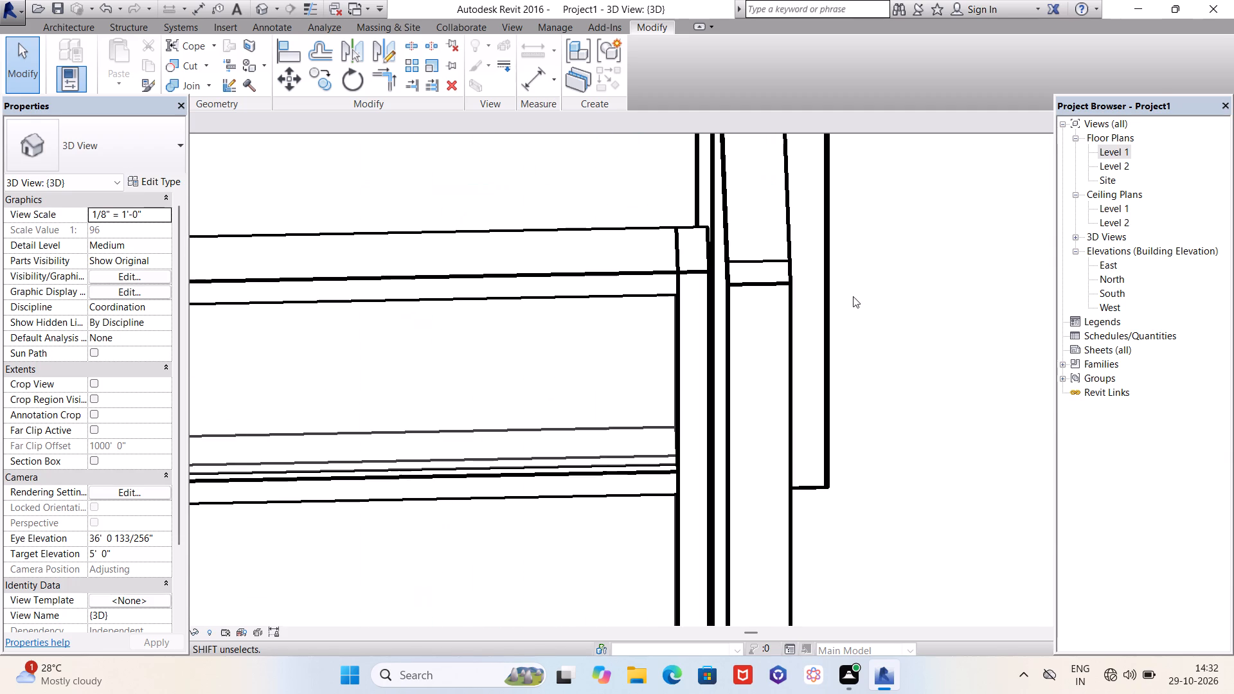
scroll(853, 296, "down", 1)
scroll(773, 279, "down", 10)
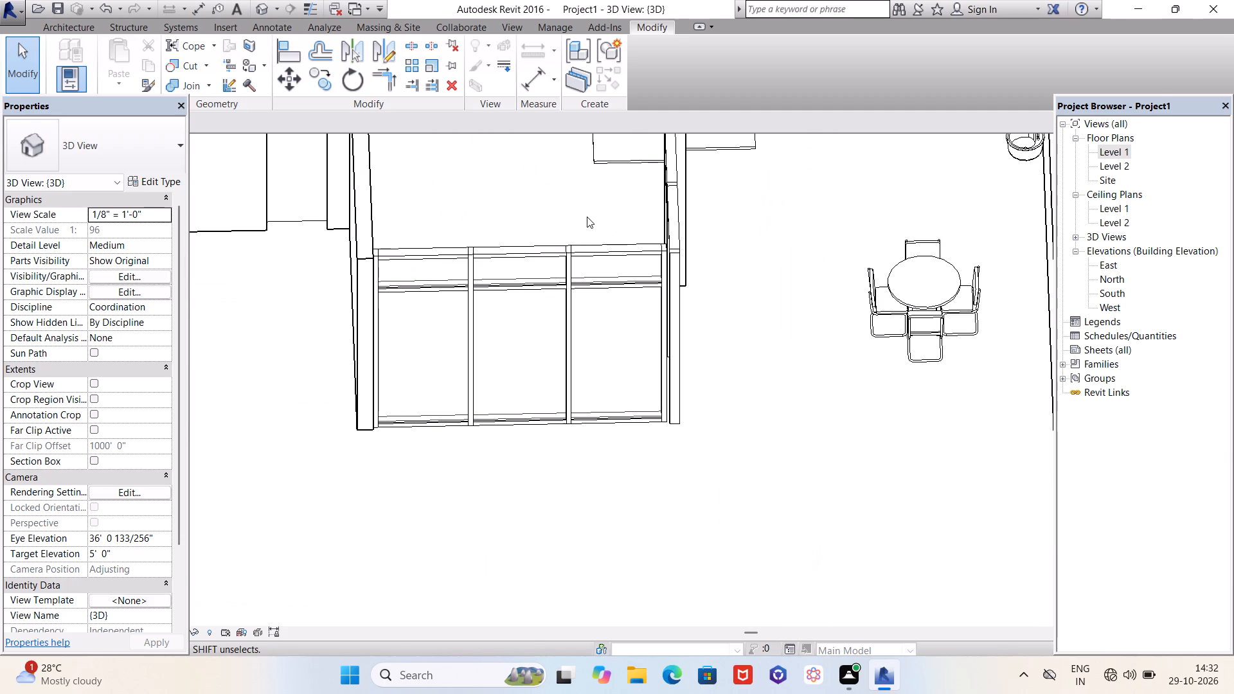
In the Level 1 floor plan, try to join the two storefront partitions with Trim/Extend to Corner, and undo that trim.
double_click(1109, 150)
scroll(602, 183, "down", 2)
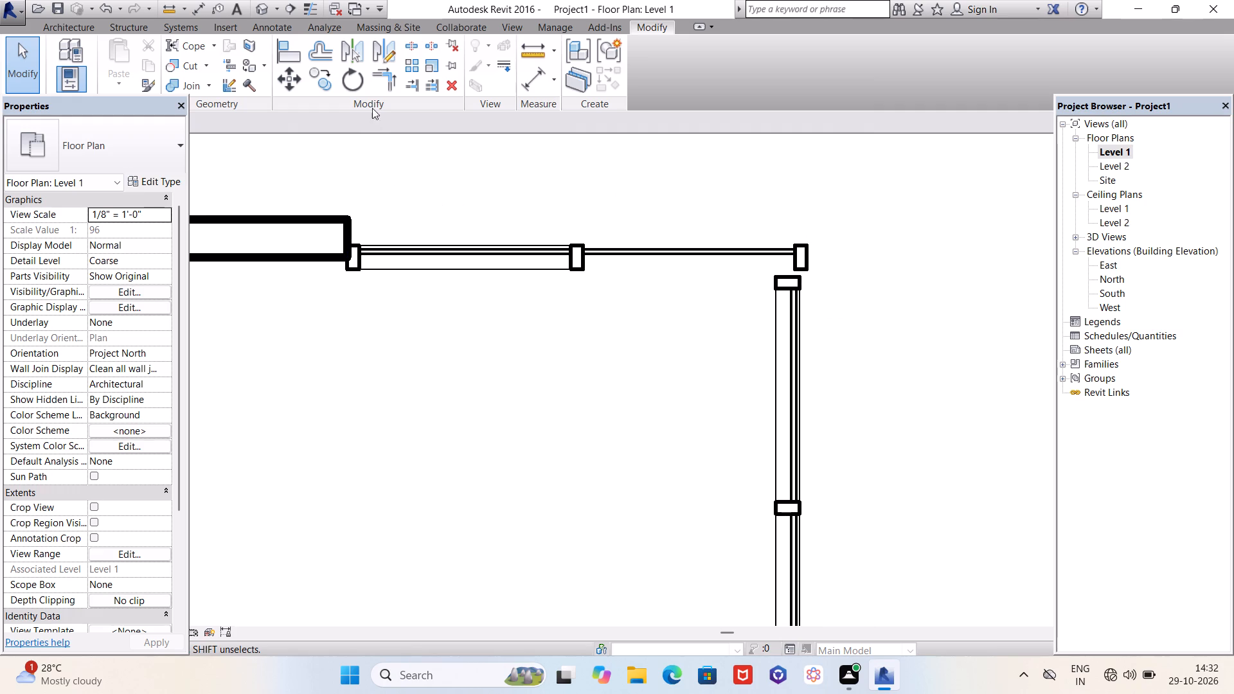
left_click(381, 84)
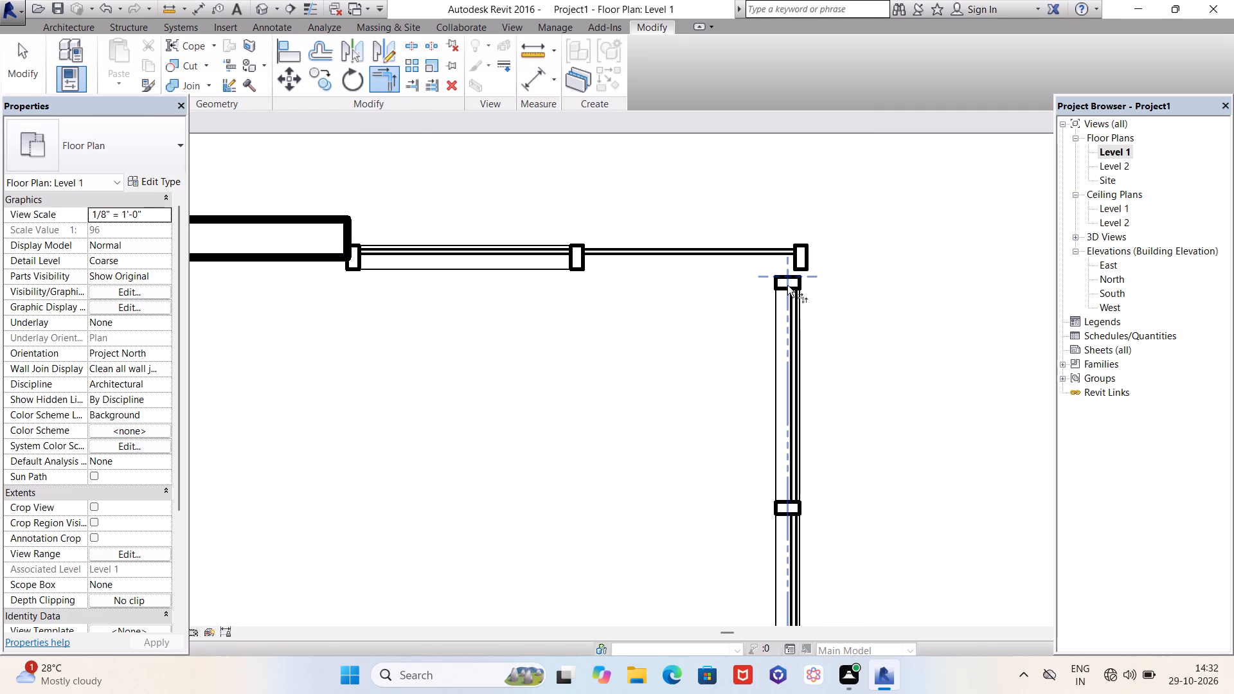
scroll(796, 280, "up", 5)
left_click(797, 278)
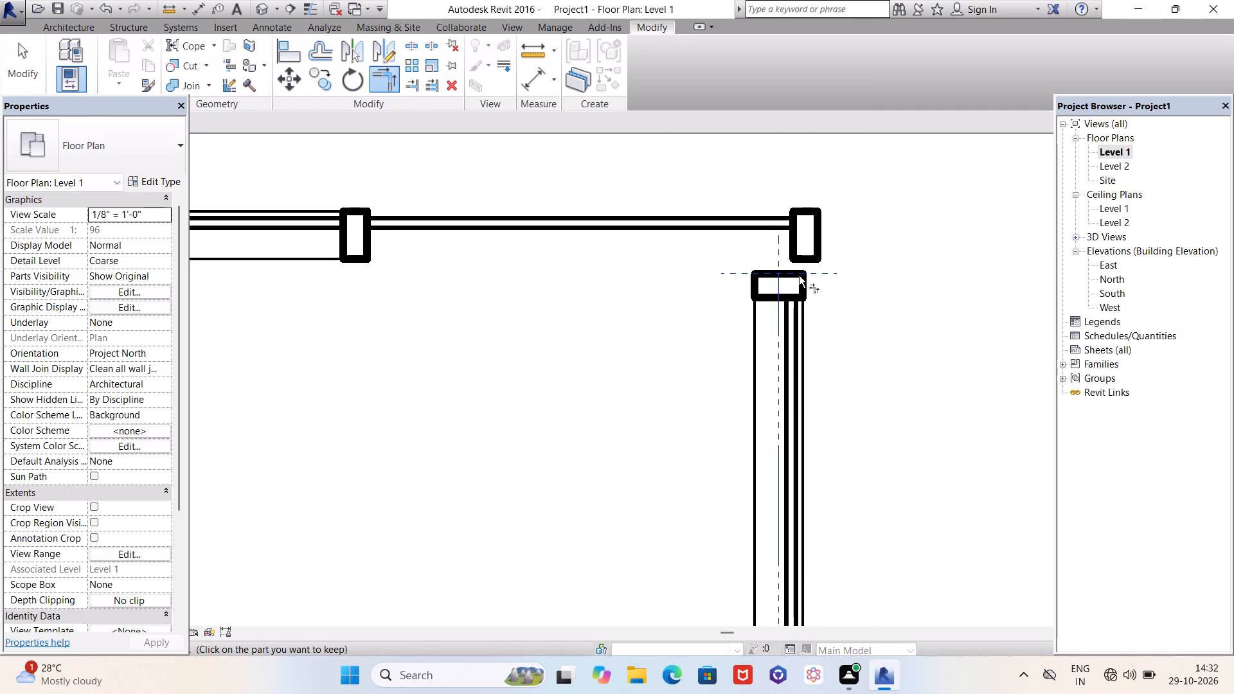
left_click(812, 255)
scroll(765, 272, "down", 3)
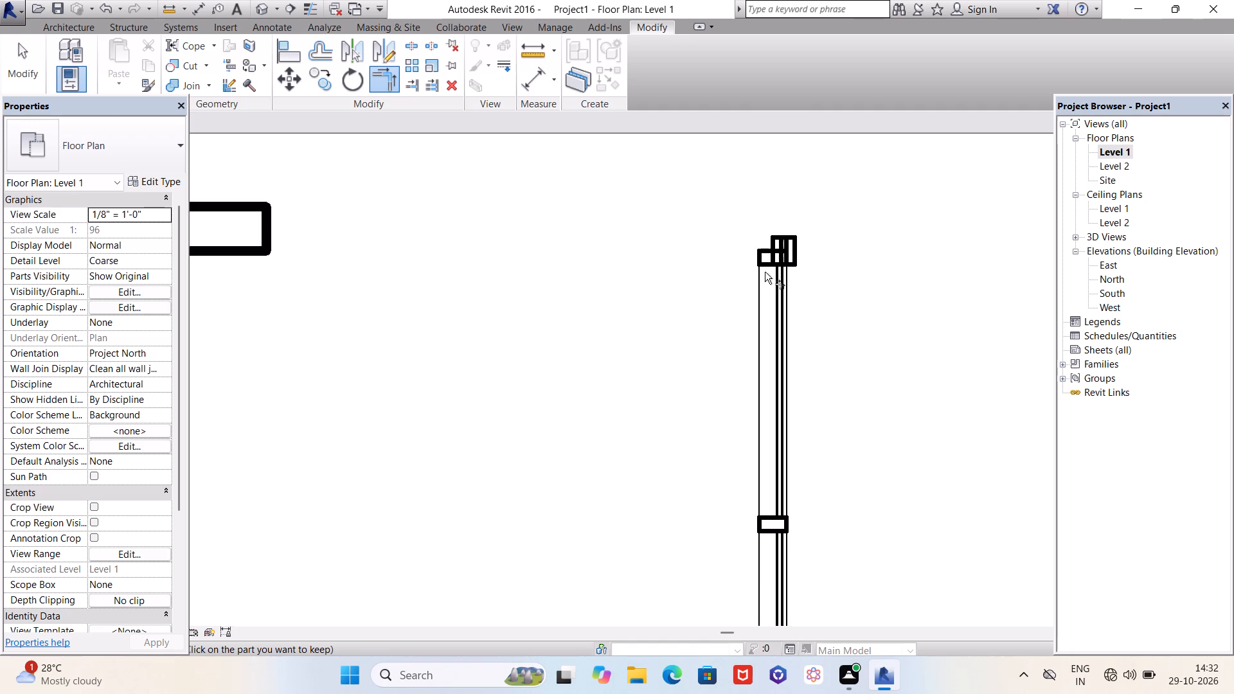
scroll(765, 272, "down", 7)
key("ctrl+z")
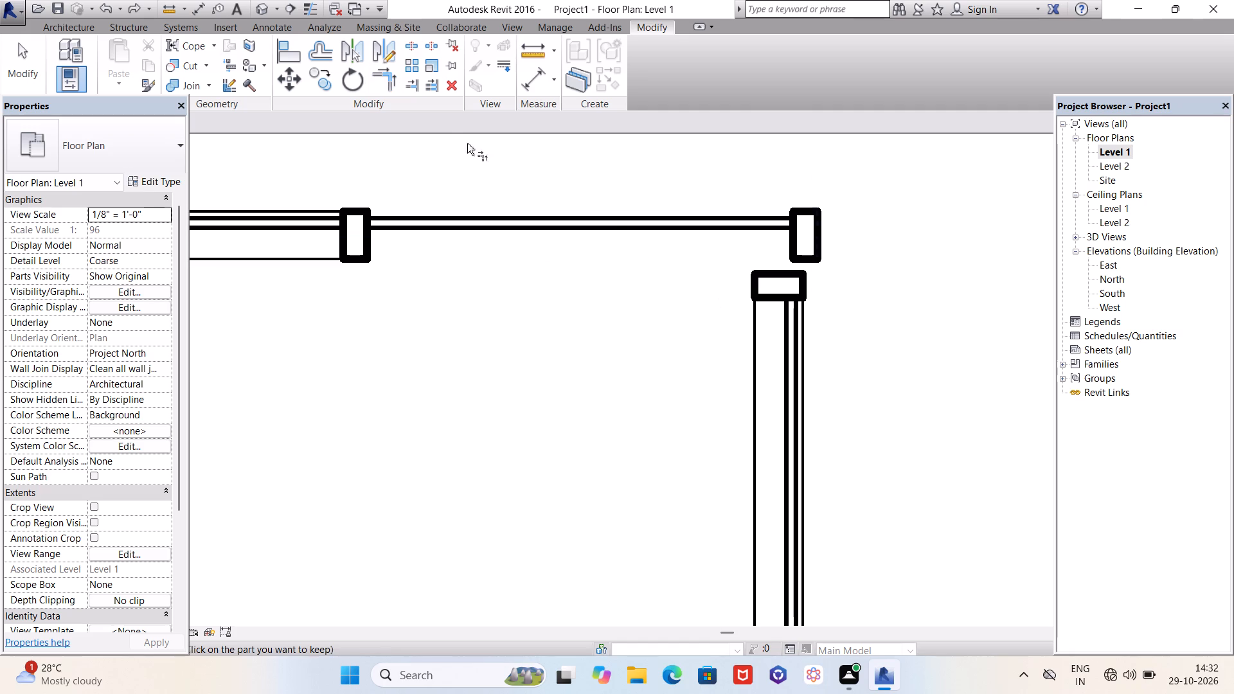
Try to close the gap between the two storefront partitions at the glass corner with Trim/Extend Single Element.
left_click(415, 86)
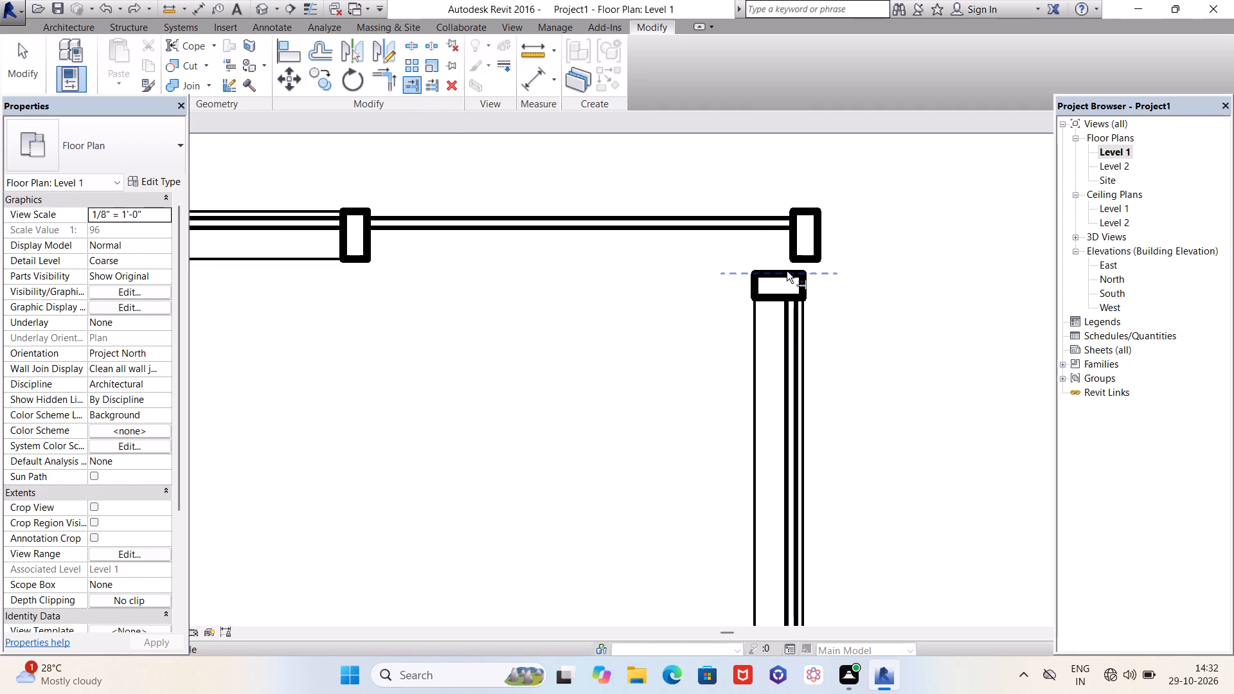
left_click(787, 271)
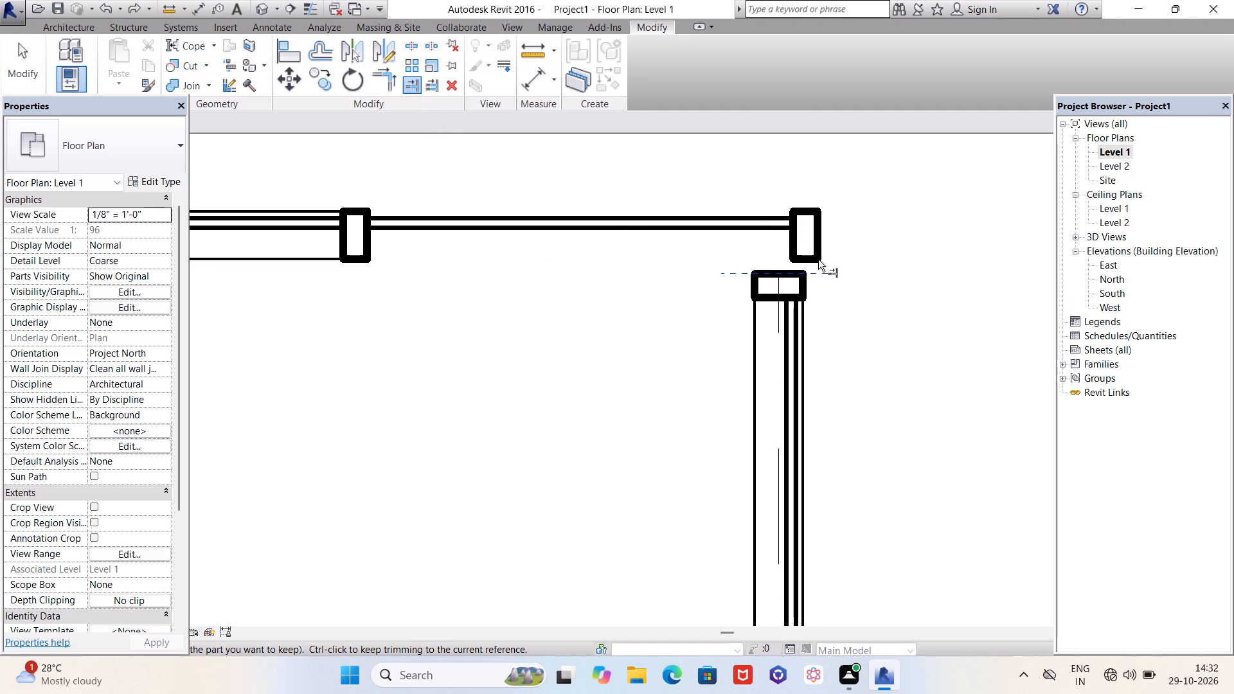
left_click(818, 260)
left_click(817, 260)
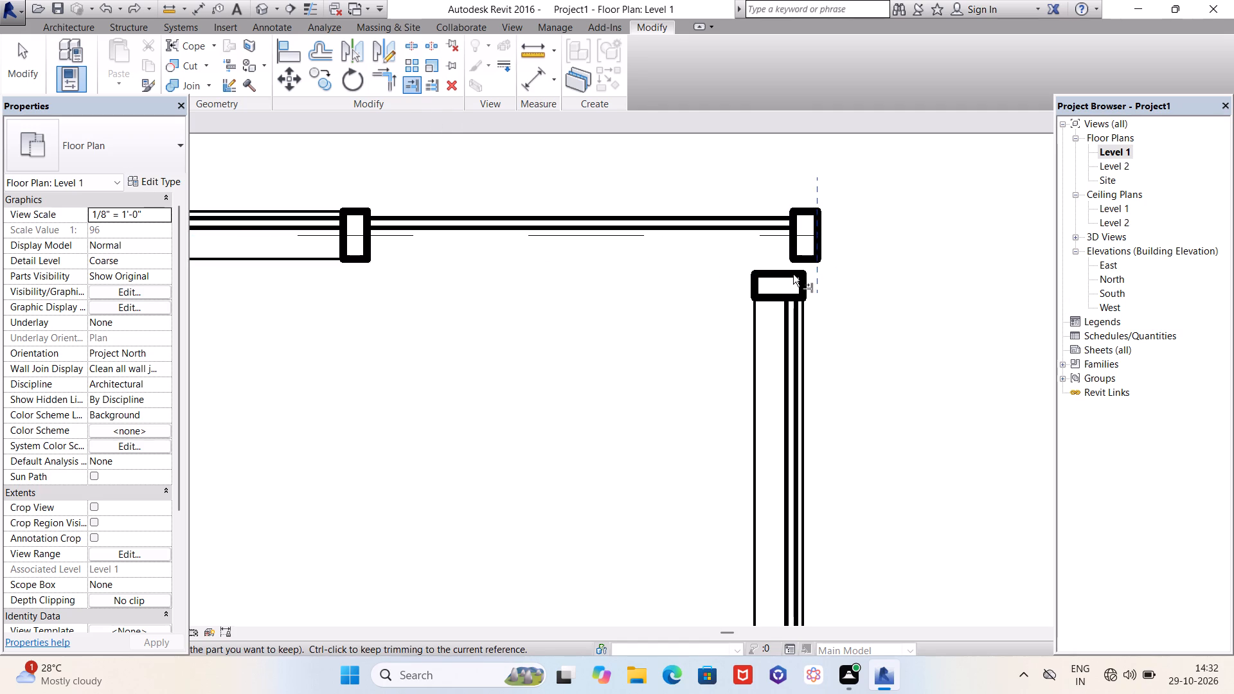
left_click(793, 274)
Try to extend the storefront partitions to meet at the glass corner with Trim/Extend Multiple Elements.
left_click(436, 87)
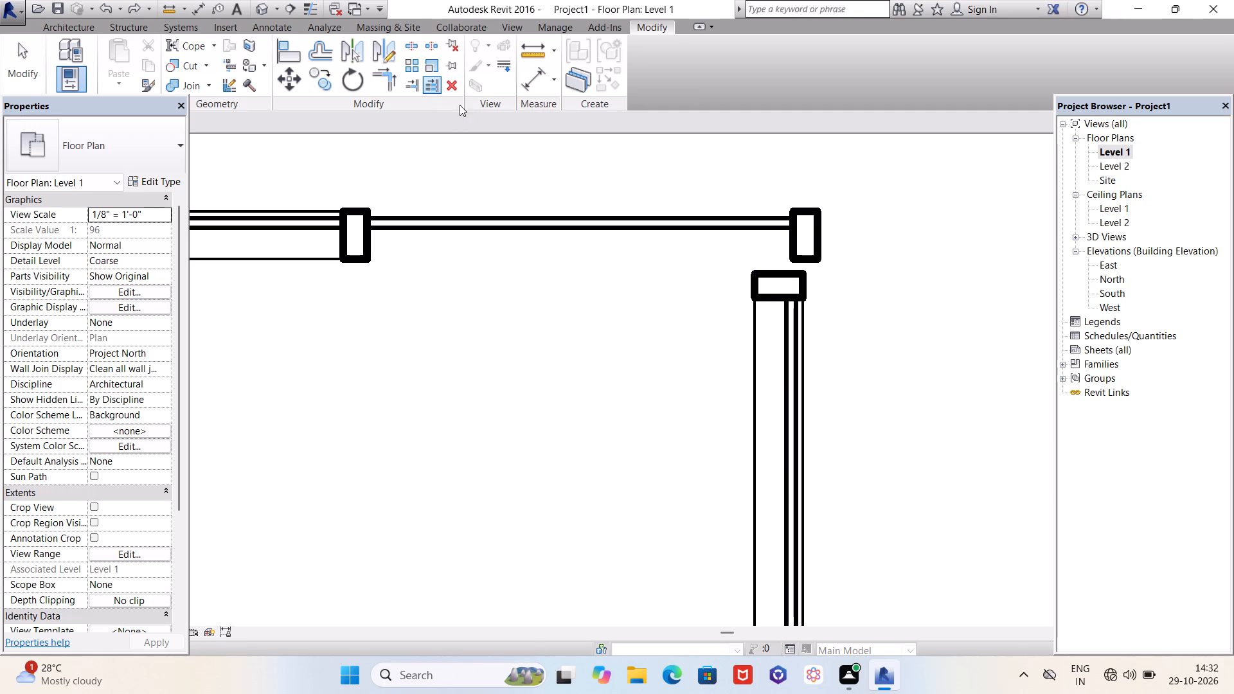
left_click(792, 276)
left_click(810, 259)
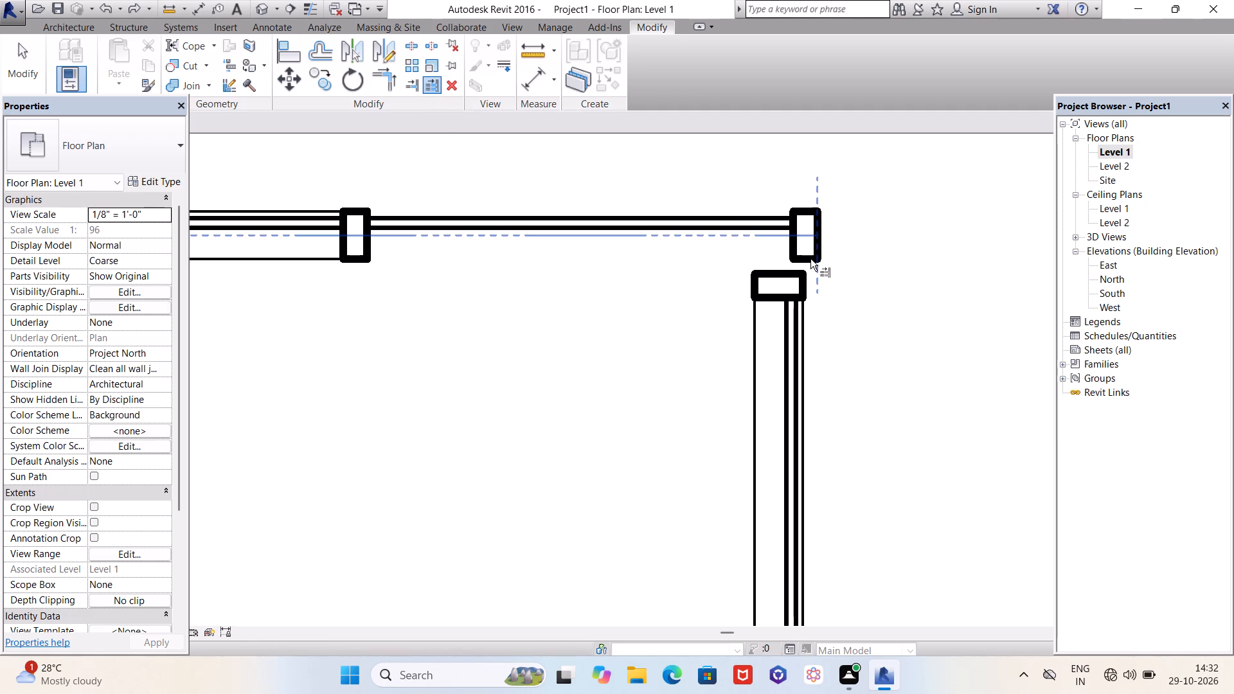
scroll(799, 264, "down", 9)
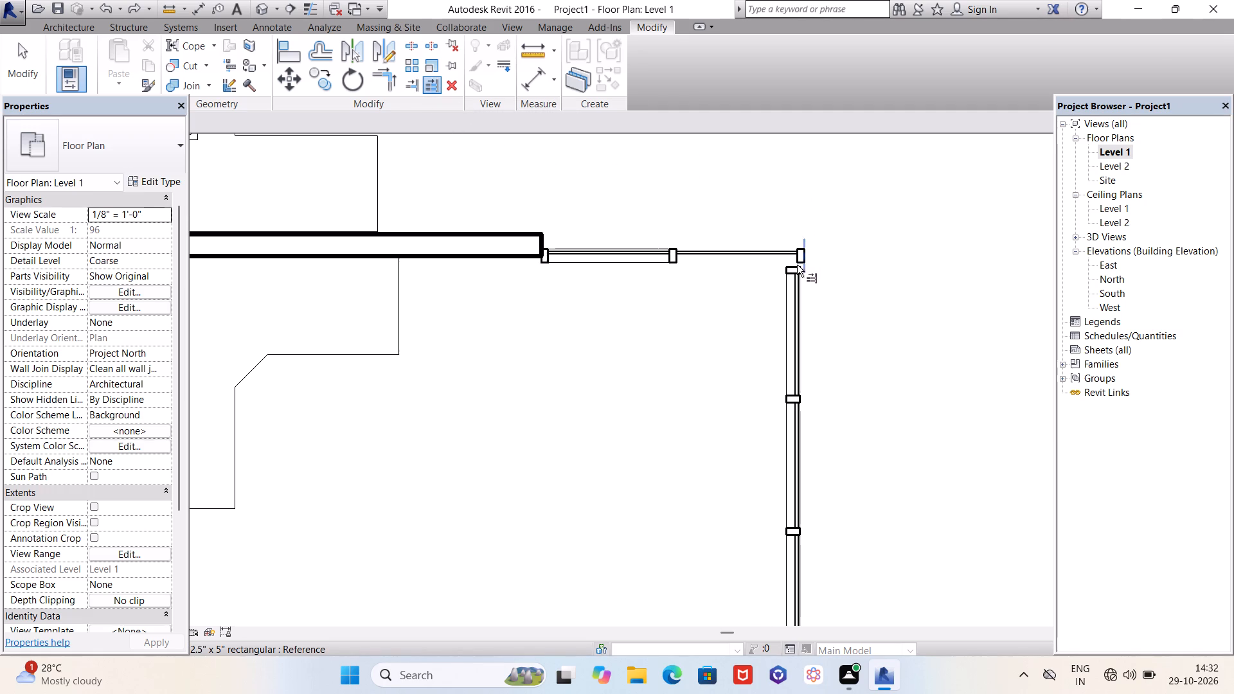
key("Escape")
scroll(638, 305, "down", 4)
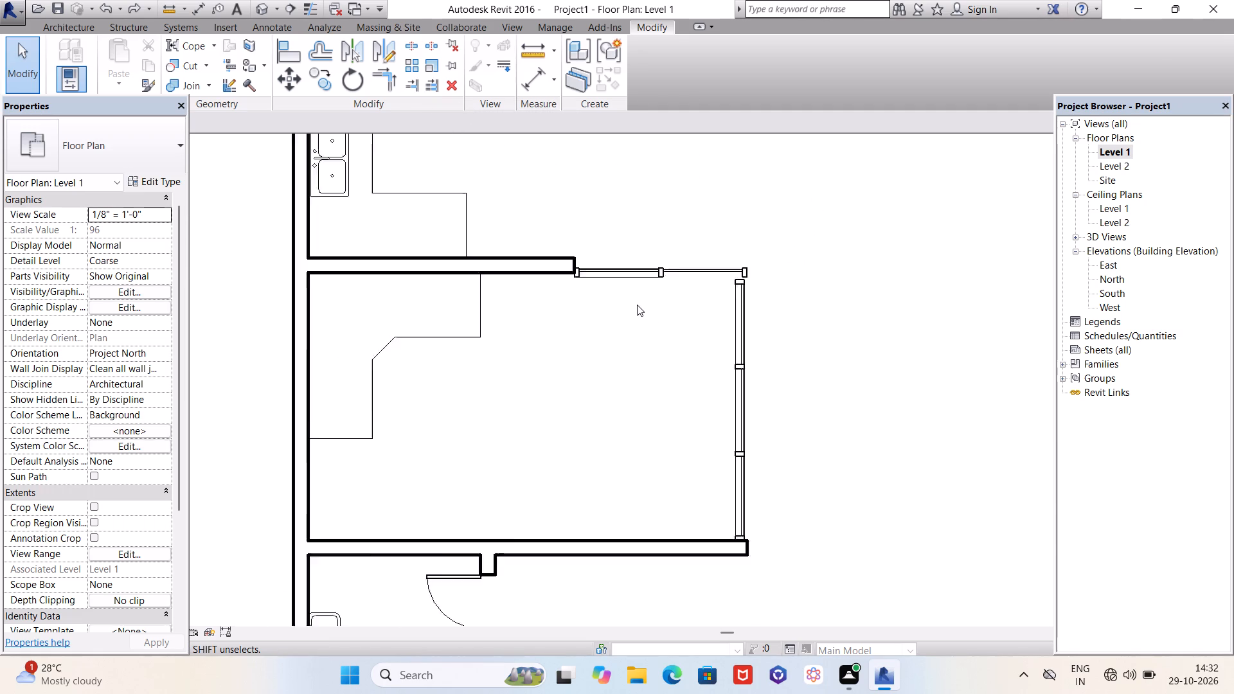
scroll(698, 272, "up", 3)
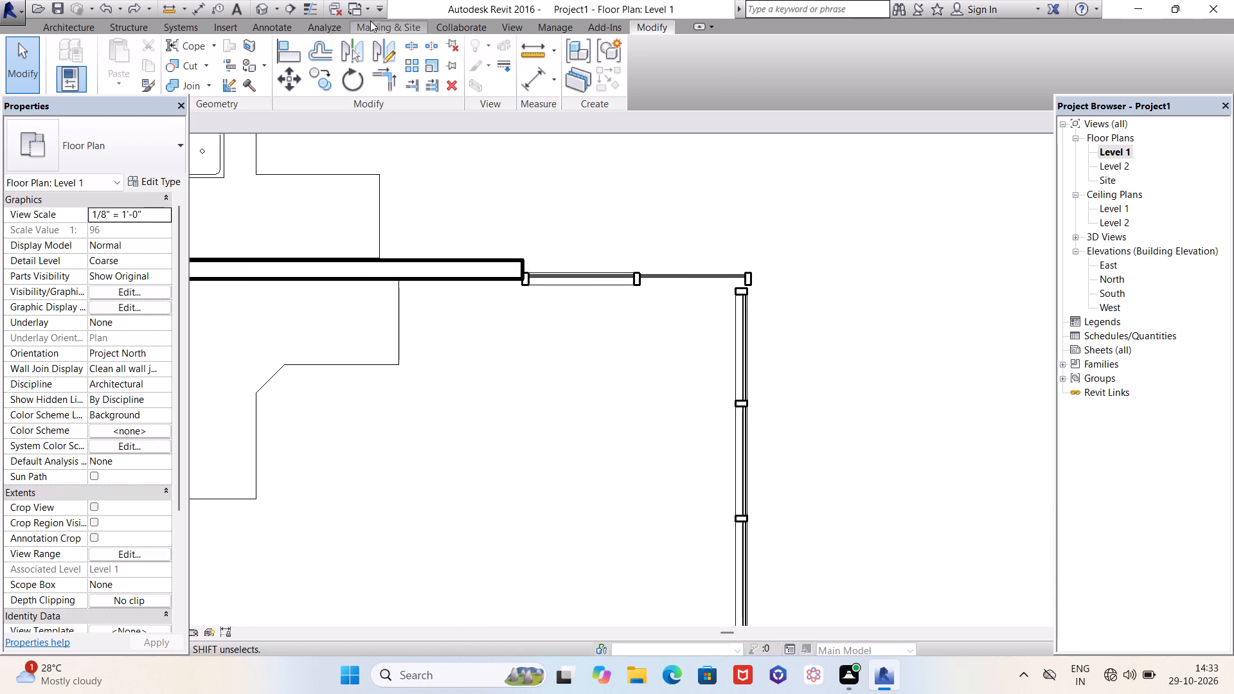
In the 3D view, examine the corner where the storefront partitions meet and the cleared bay beside it, from several angles.
left_click(292, 9)
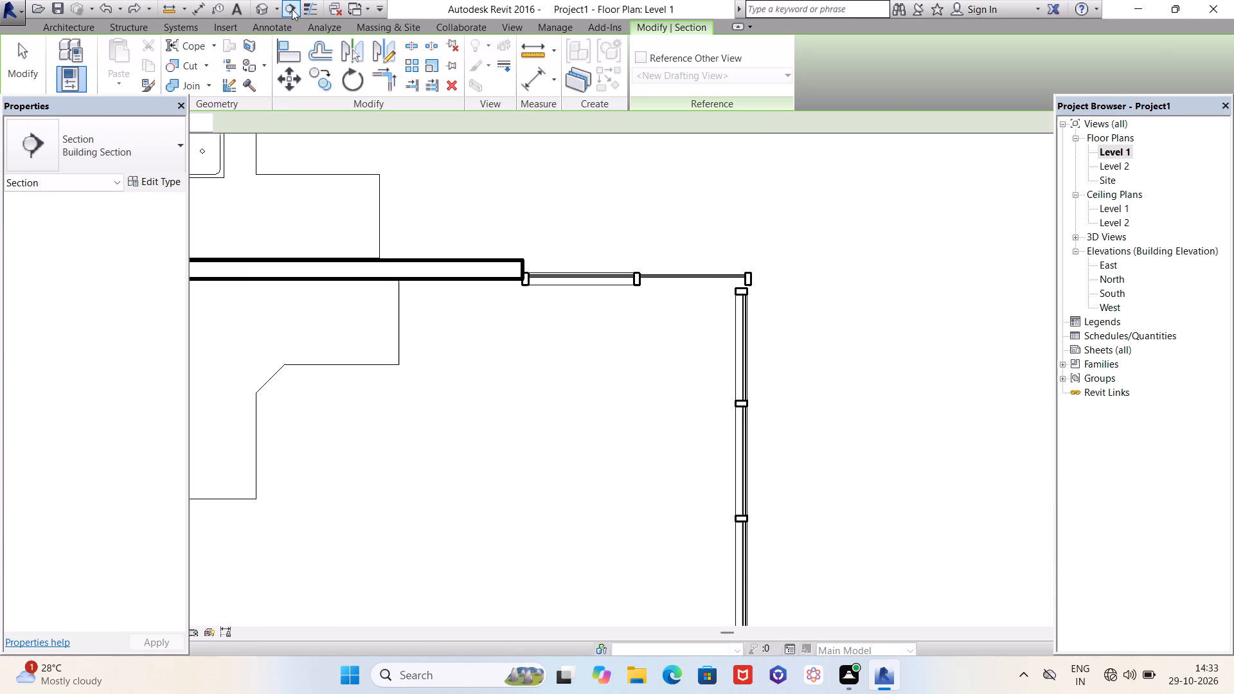
left_click(292, 9)
left_click(269, 6)
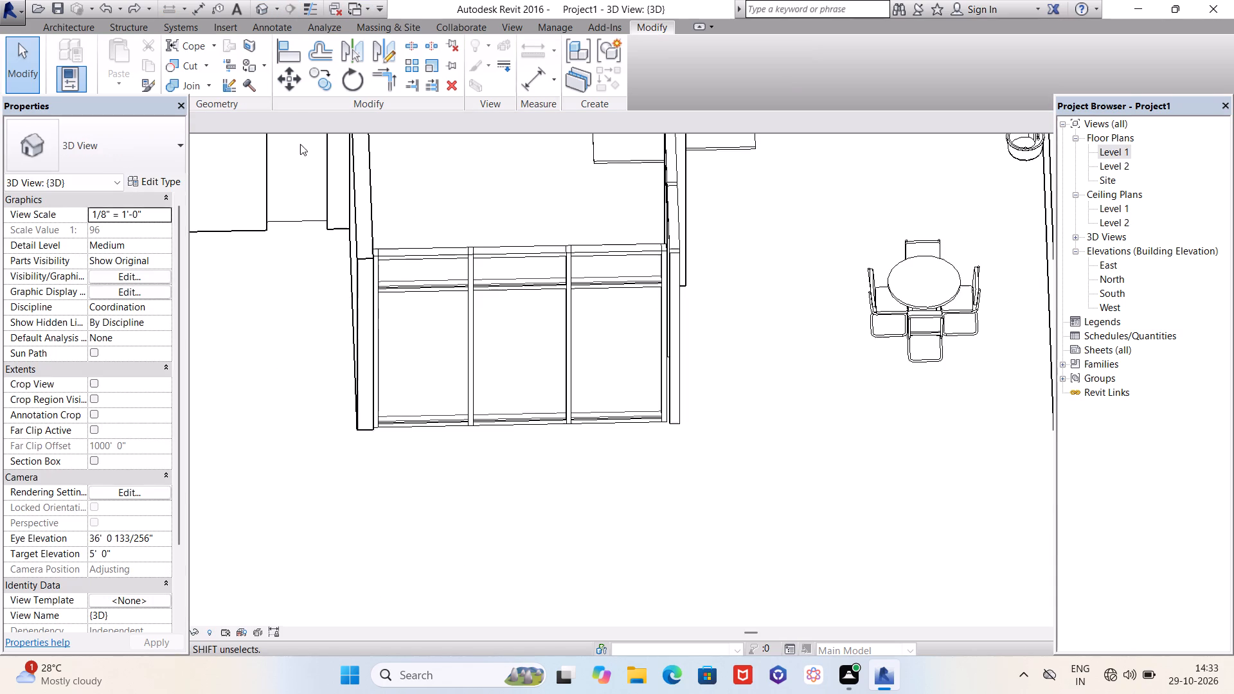
scroll(828, 445, "down", 2)
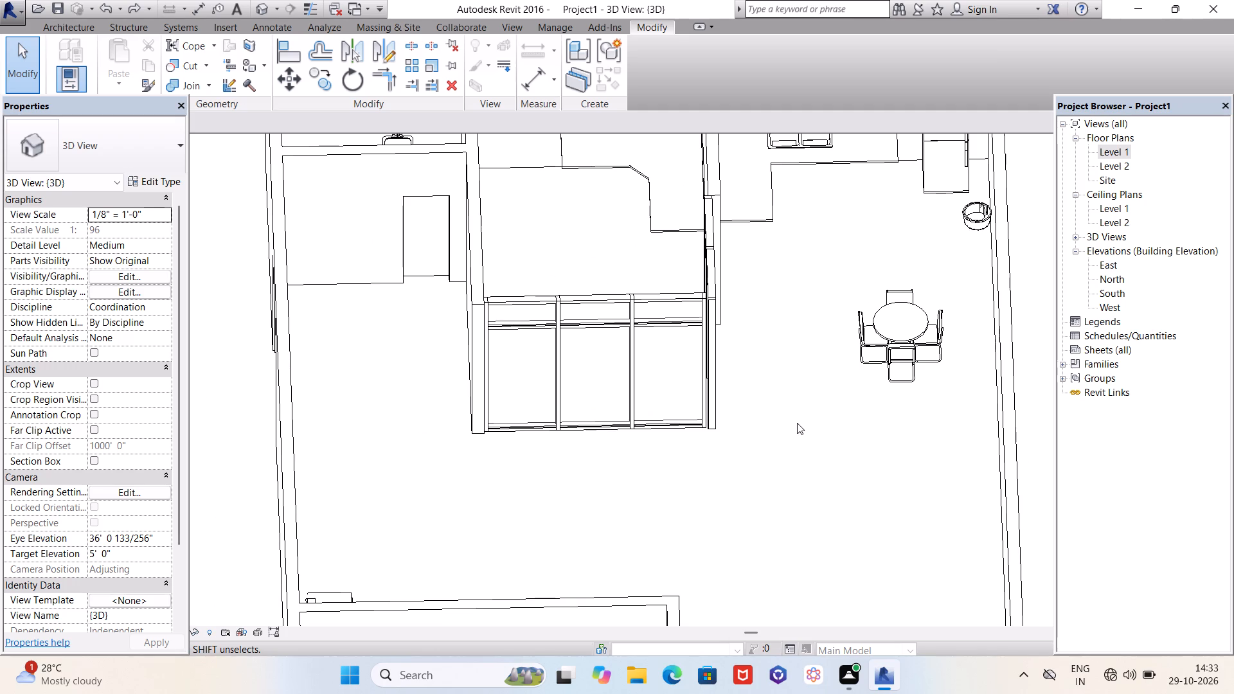
middle_click_drag(798, 422, 630, 408, "shift")
scroll(866, 470, "up", 5)
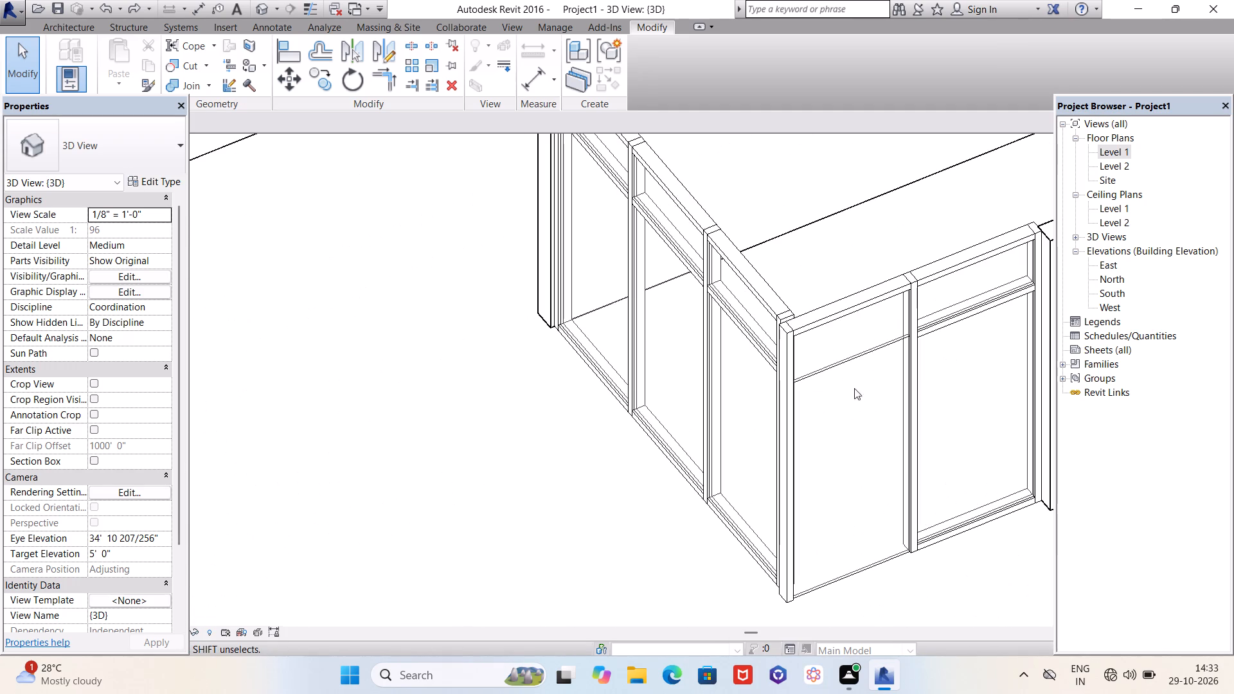
scroll(804, 352, "down", 3)
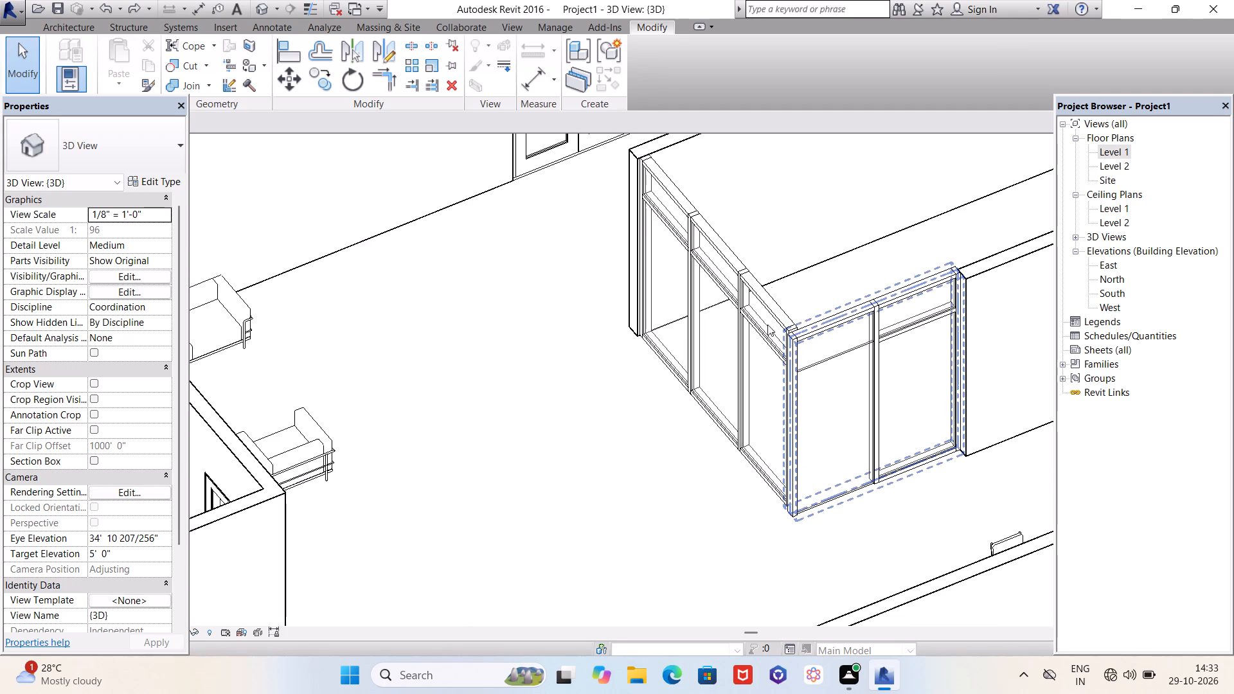
scroll(733, 314, "down", 4)
middle_click_drag(800, 386, 767, 371, "shift")
scroll(805, 420, "up", 11)
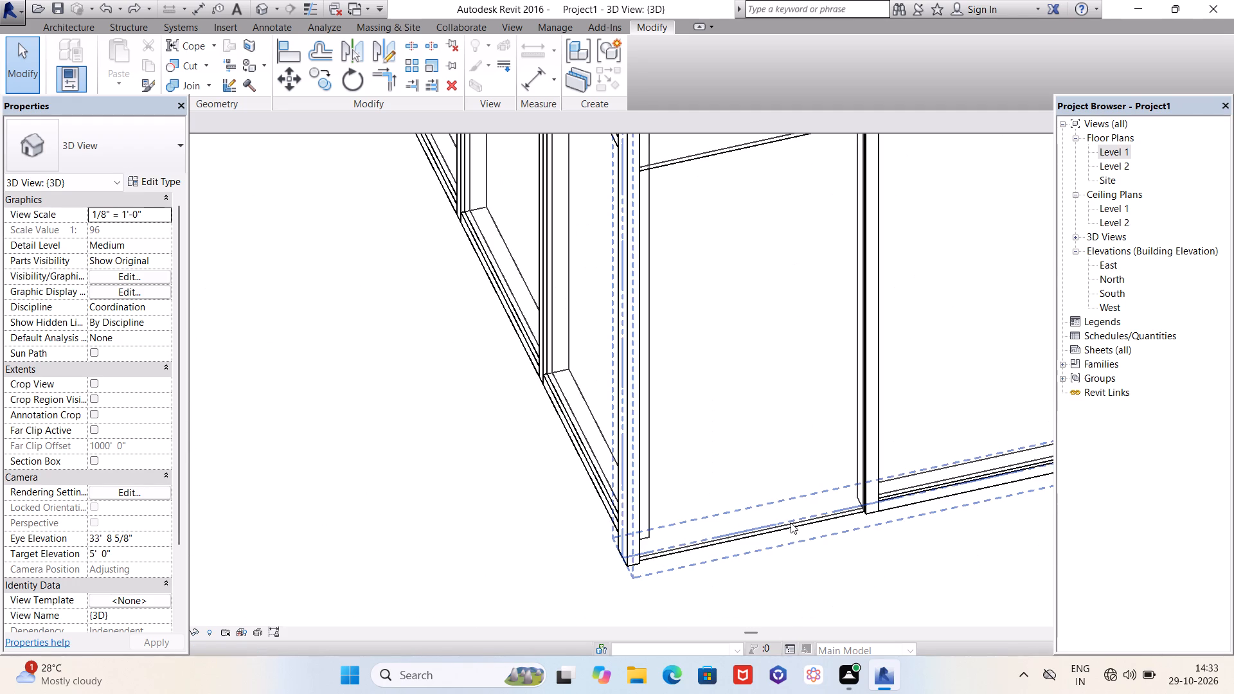
scroll(789, 519, "down", 3)
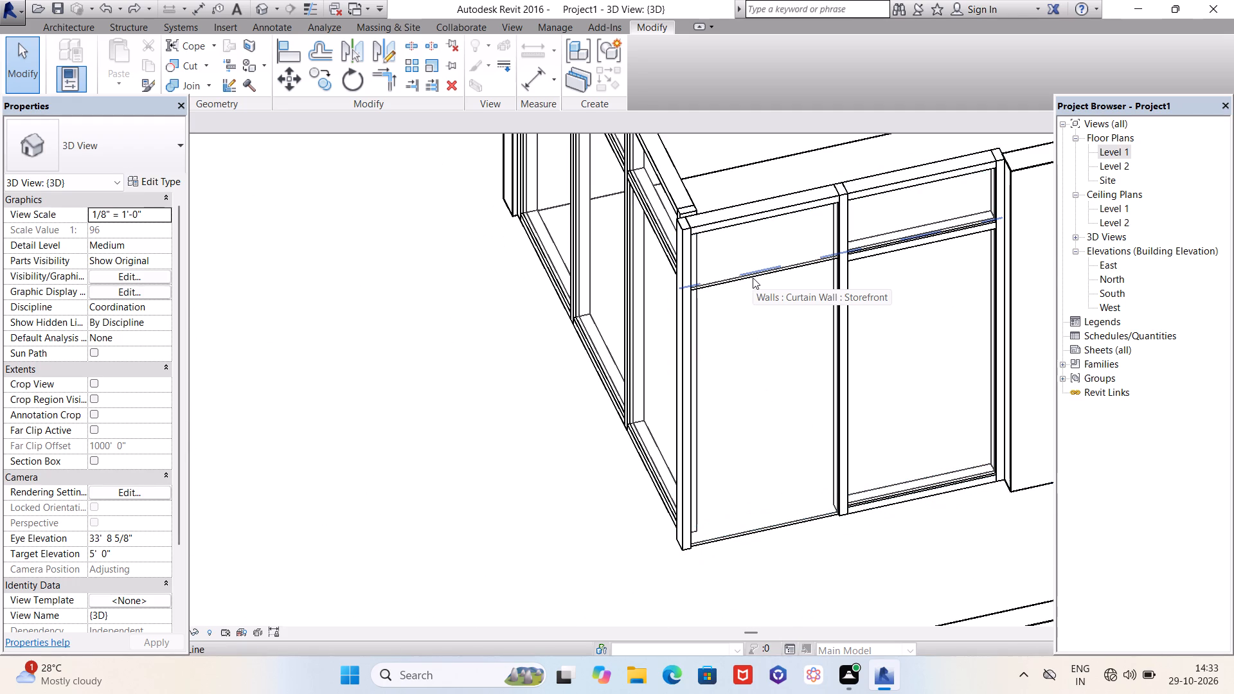
double_click(745, 320)
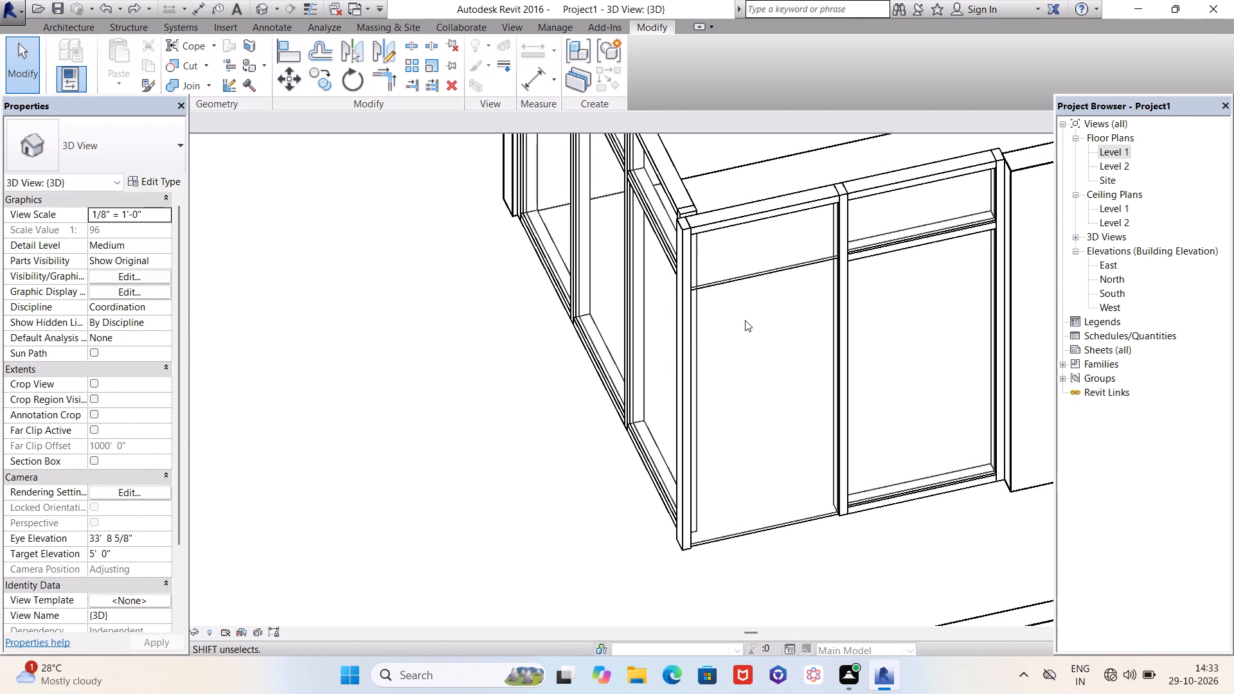
scroll(742, 337, "down", 3)
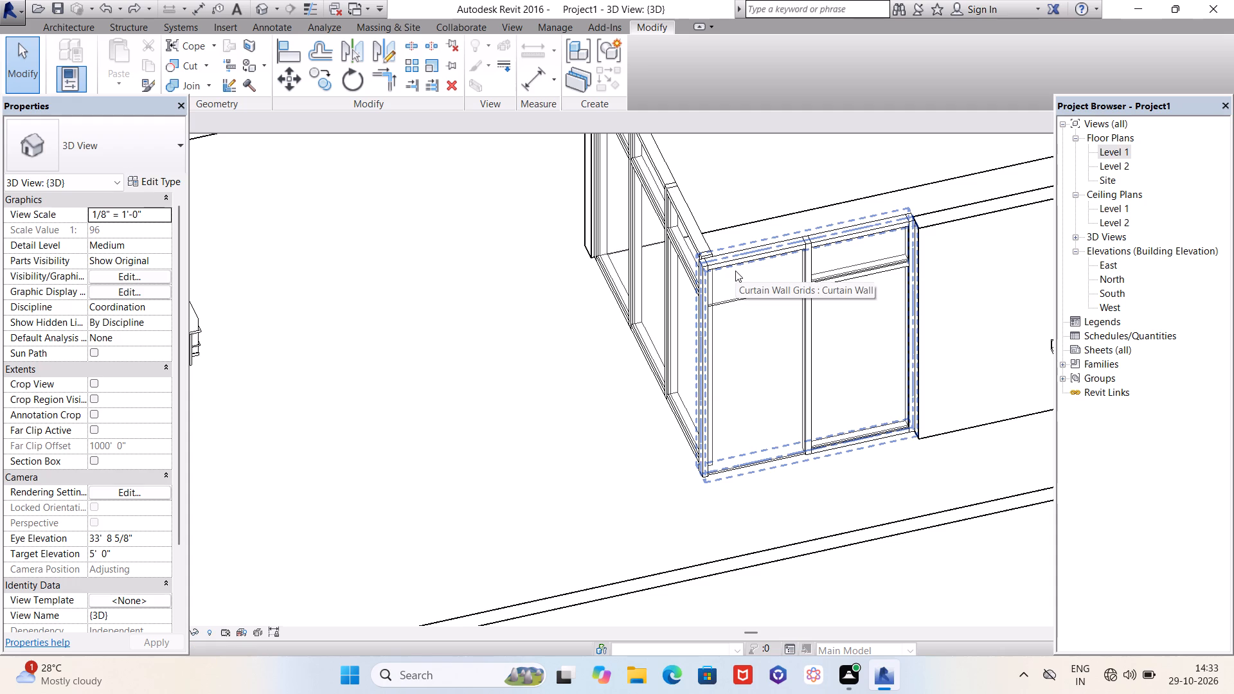
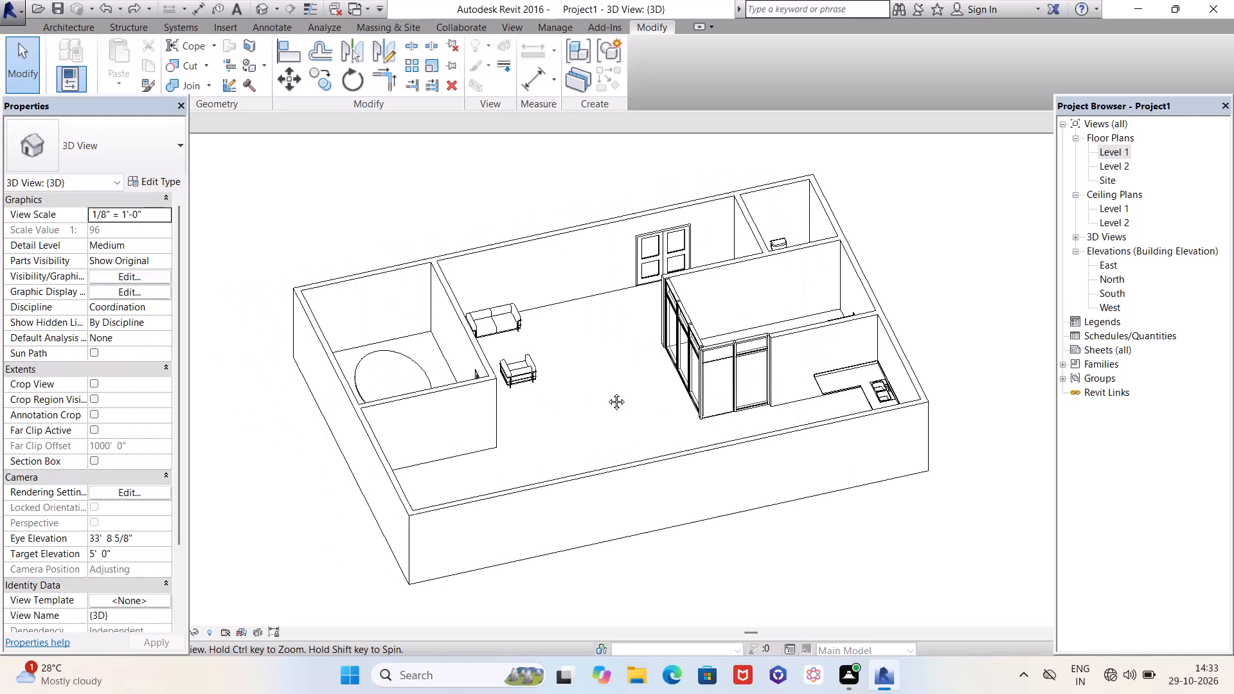
Examine the storefront partitions' glass corner and the kitchen and dining area in the 3D view from several angles.
middle_click_drag(587, 409, 639, 413, "shift")
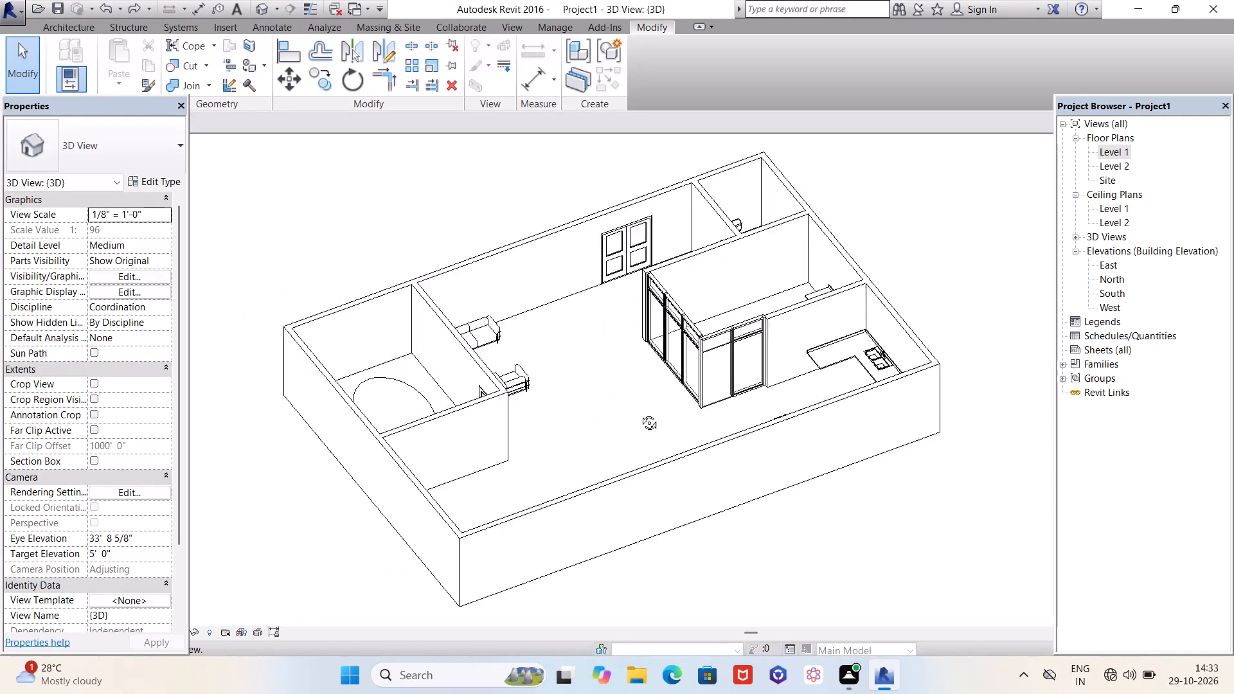
middle_click_drag(639, 413, 671, 411, "shift")
scroll(736, 341, "up", 5)
scroll(667, 326, "up", 5)
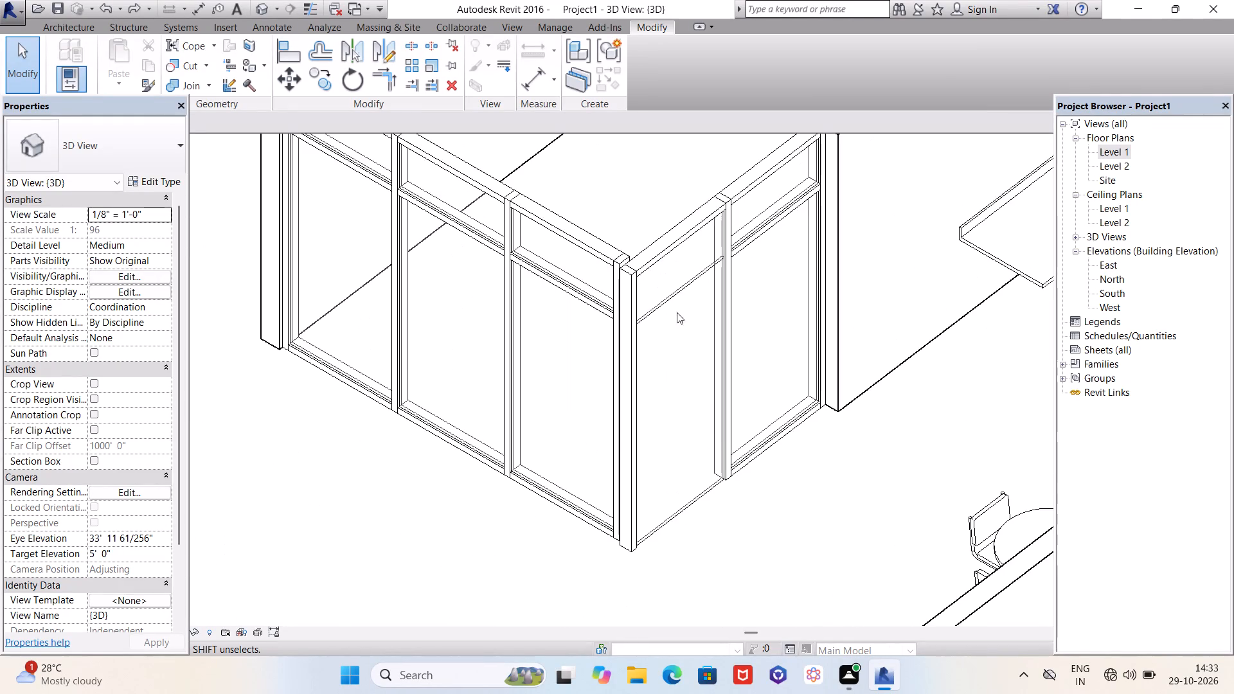
scroll(669, 289, "up", 4)
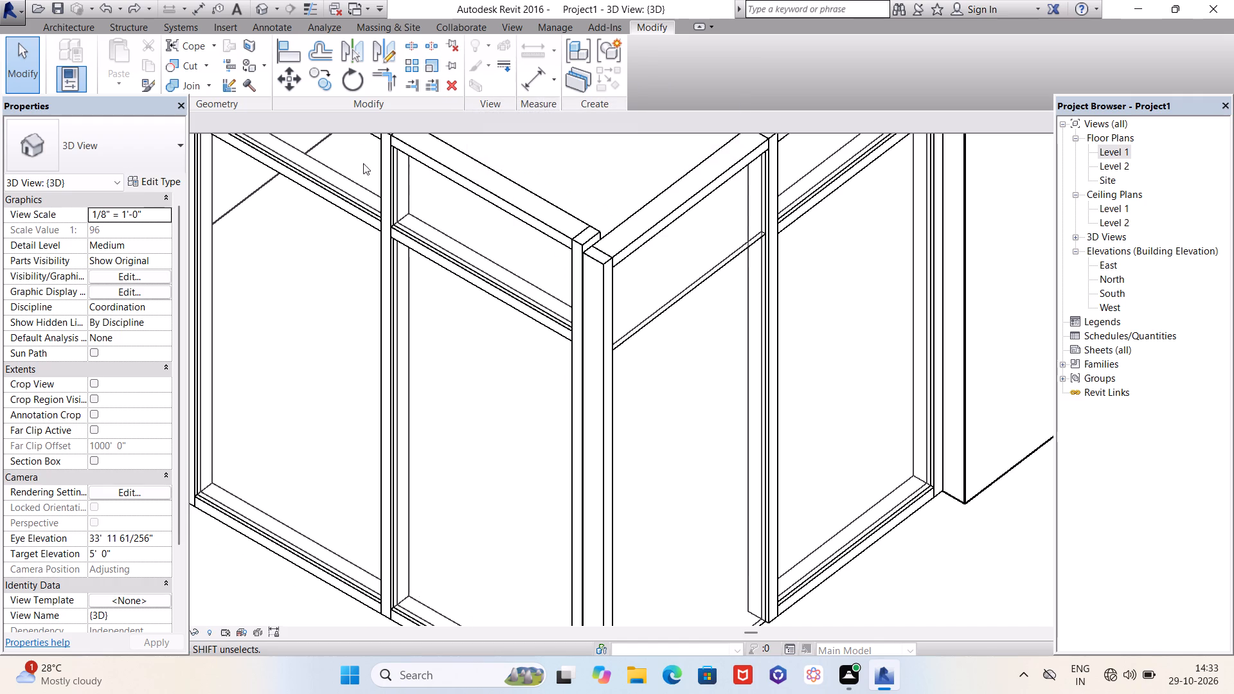
scroll(679, 294, "down", 5)
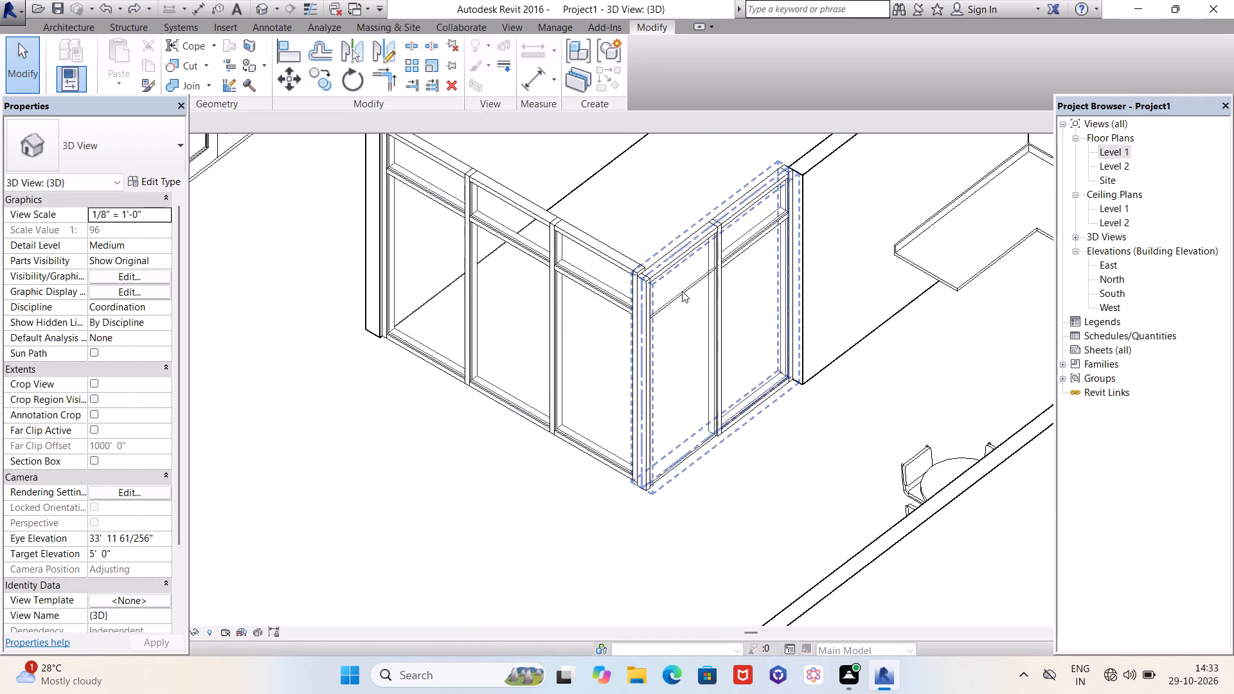
scroll(682, 291, "down", 4)
middle_click_drag(715, 331, 795, 211, "shift")
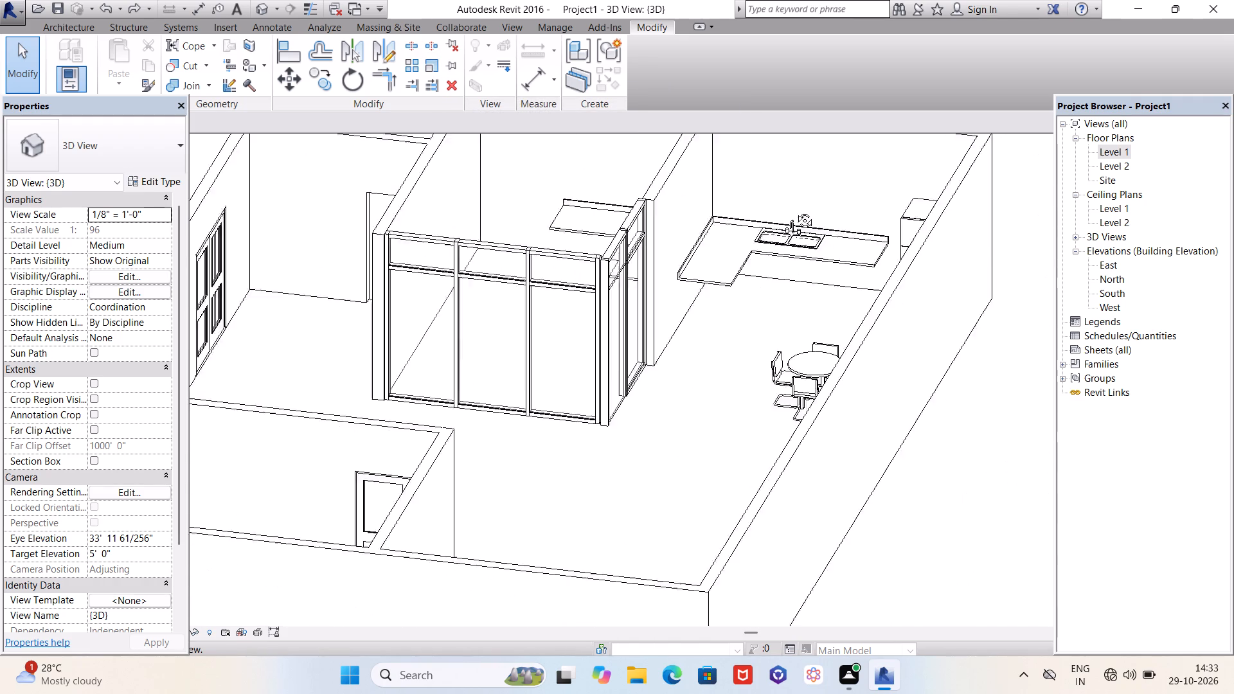
middle_click_drag(795, 211, 853, 156, "shift")
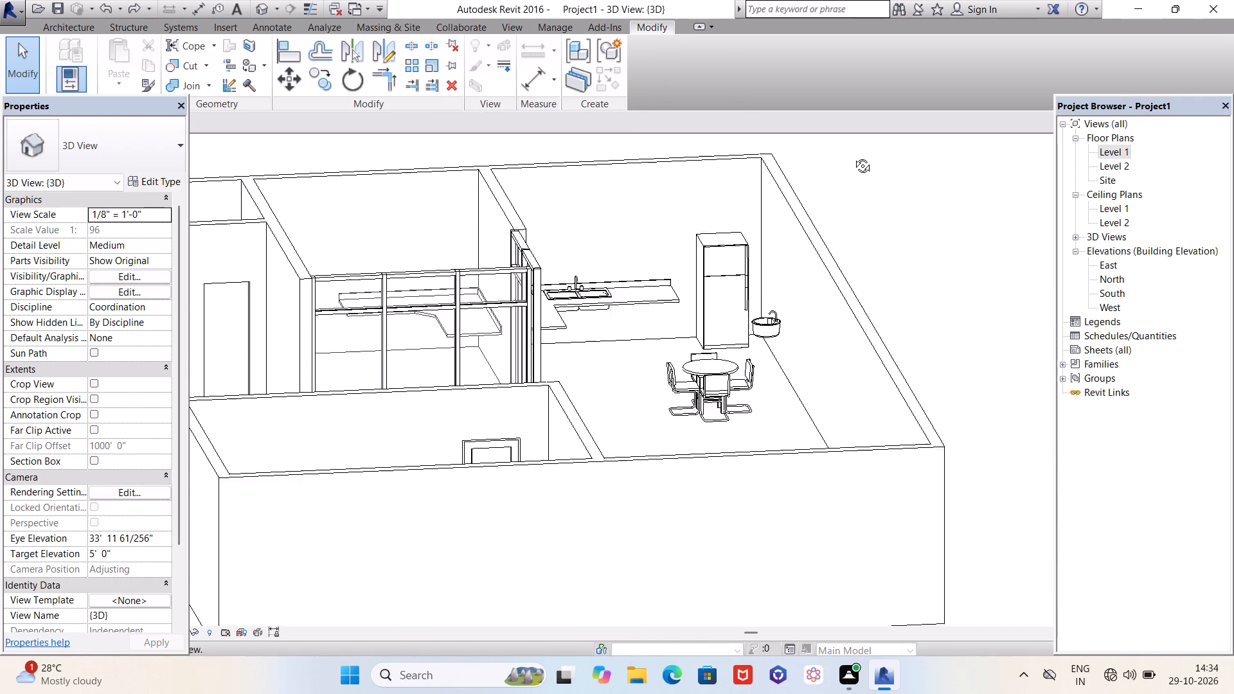
middle_click_drag(853, 156, 828, 181, "shift")
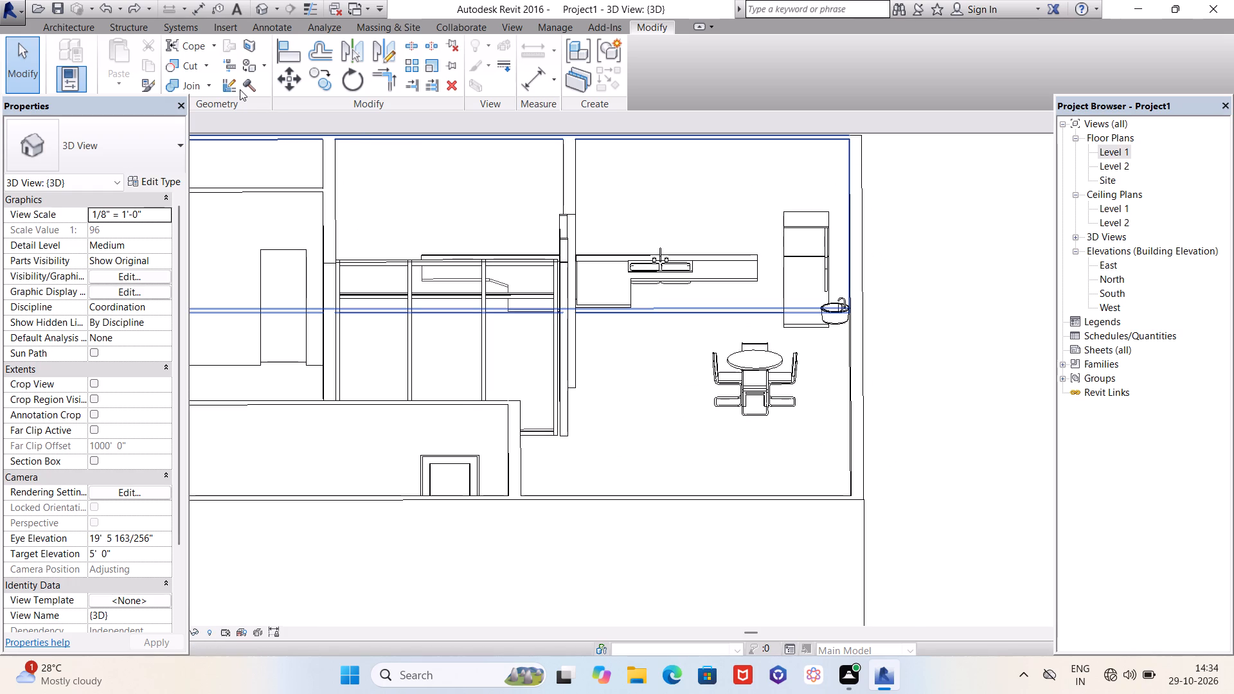
Load the Vanity Cabinet-Double Door & 4 Drawer family from the Casework Base Cabinets library for component placement.
left_click(80, 31)
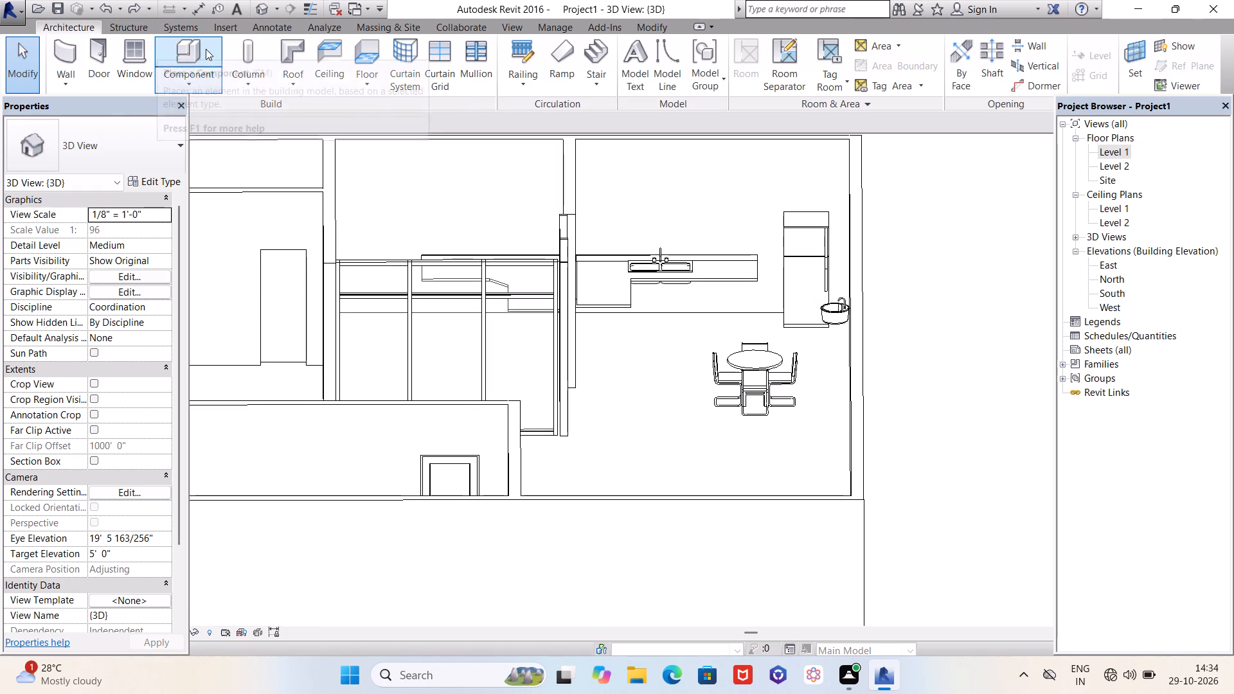
left_click(206, 49)
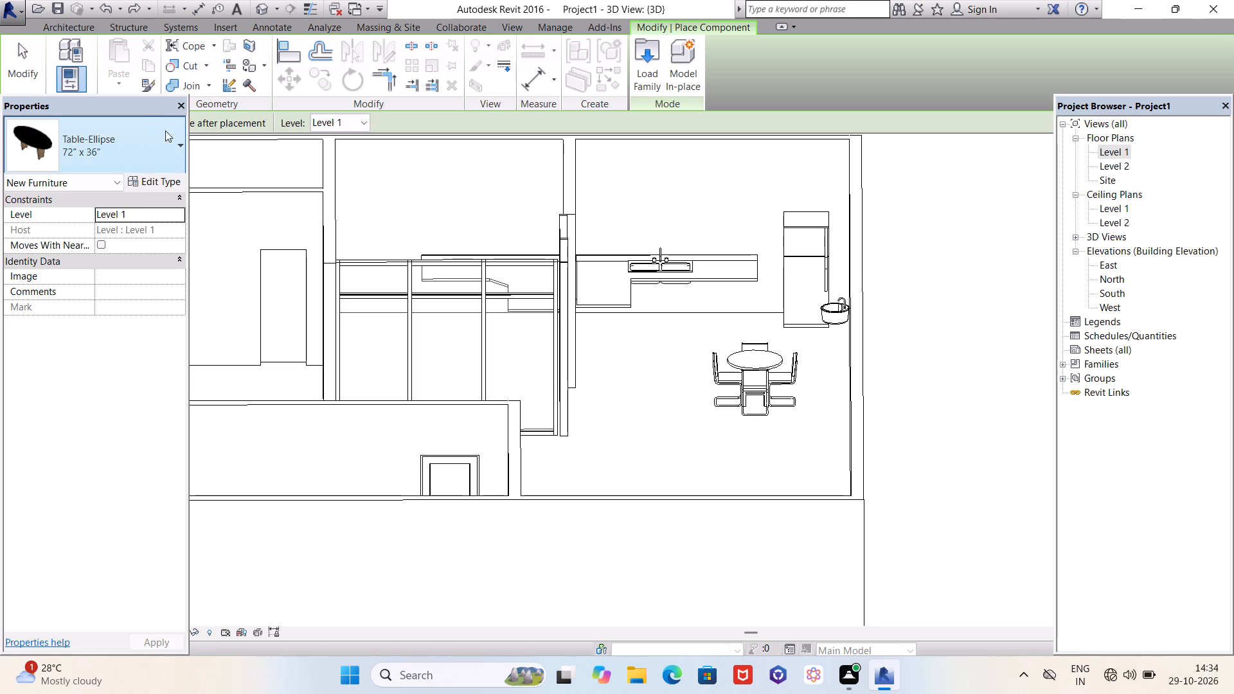
left_click(652, 64)
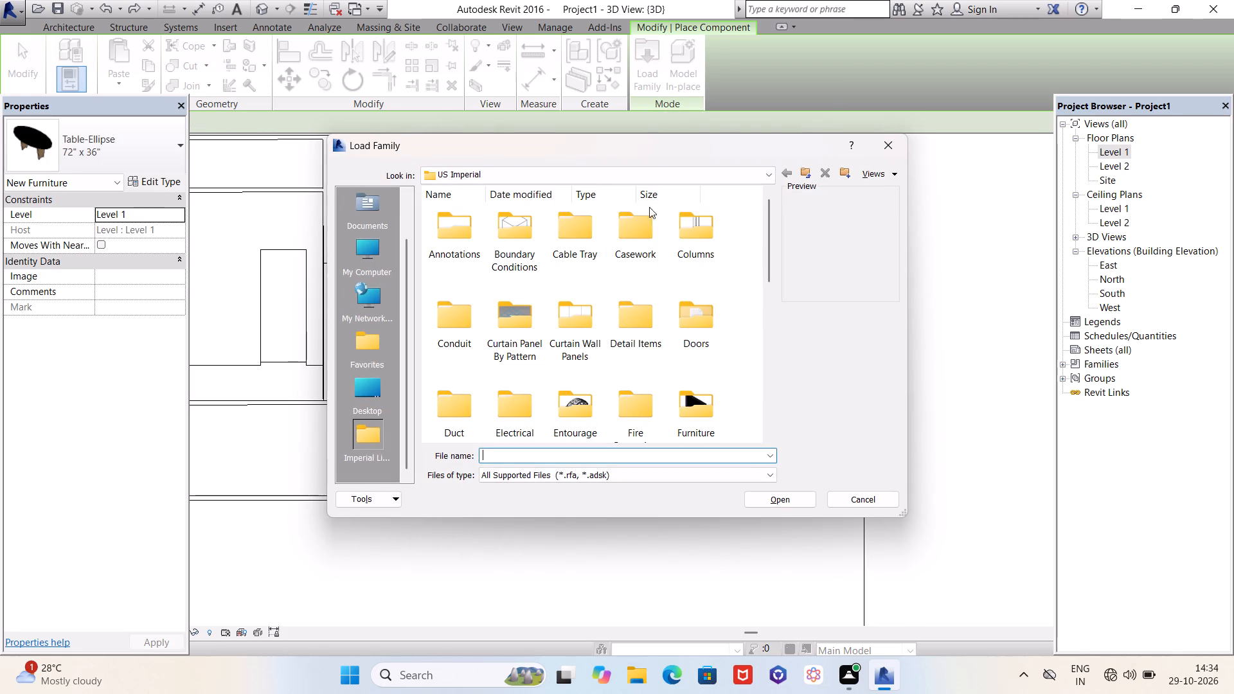
left_click(646, 238)
left_click(646, 238)
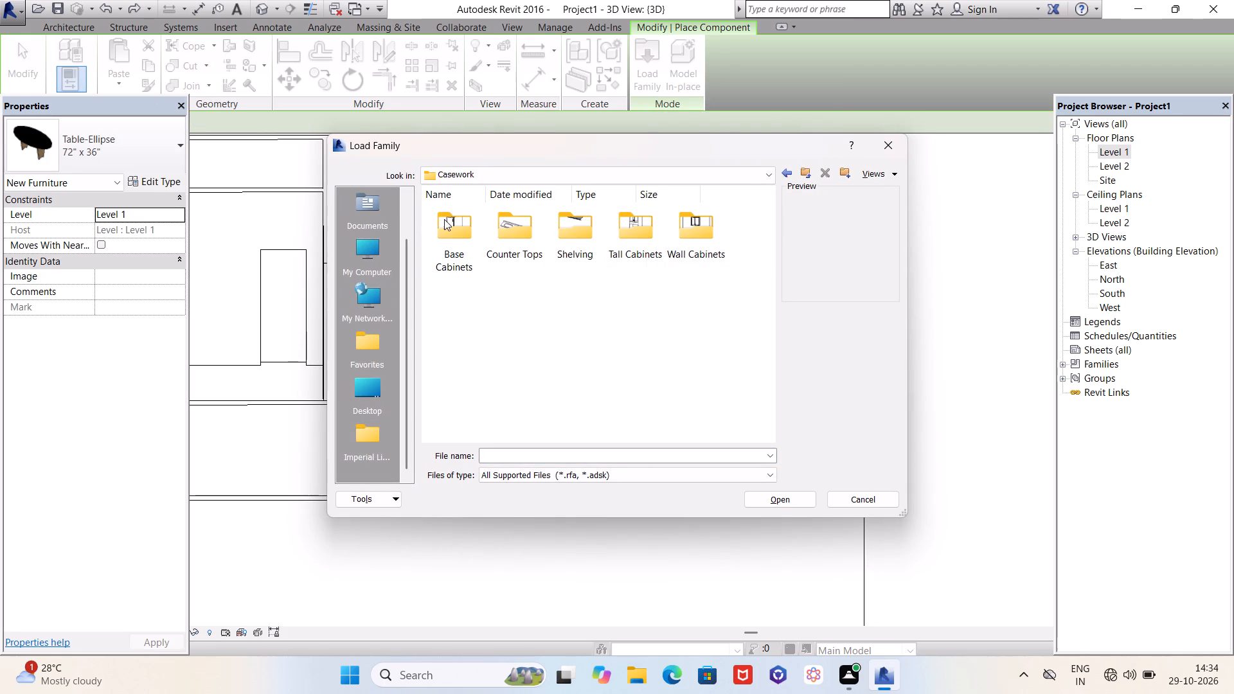
double_click(444, 219)
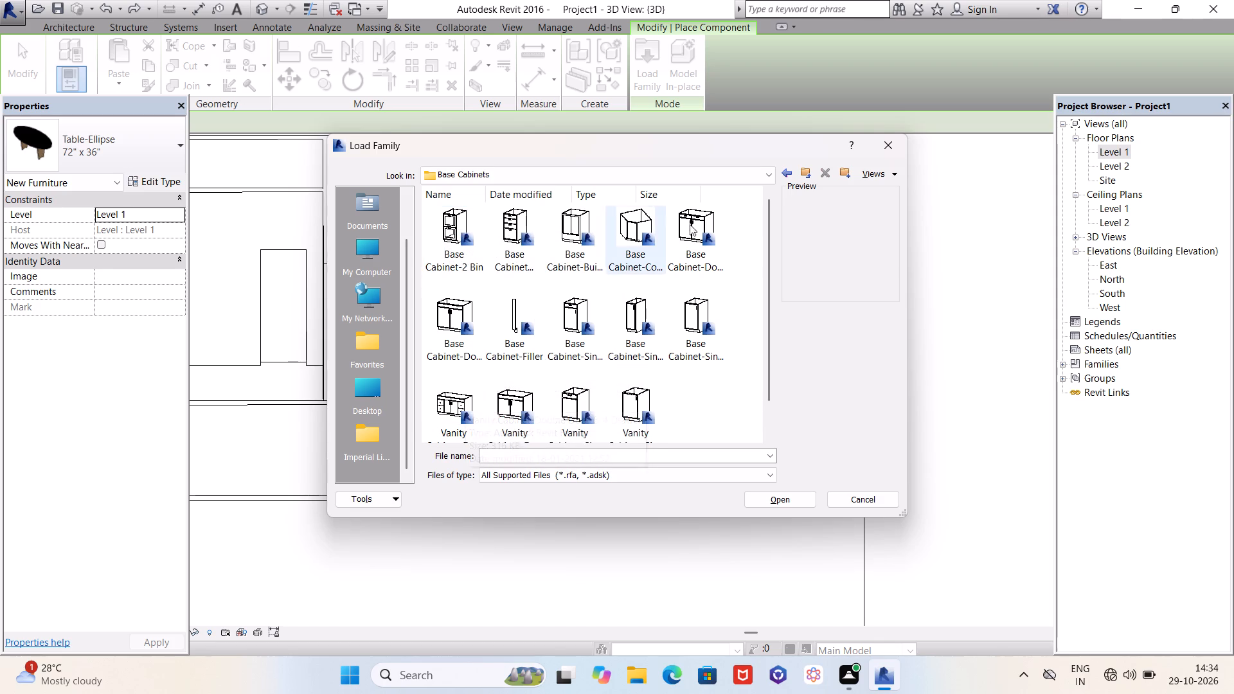
left_click_drag(721, 145, 550, 323)
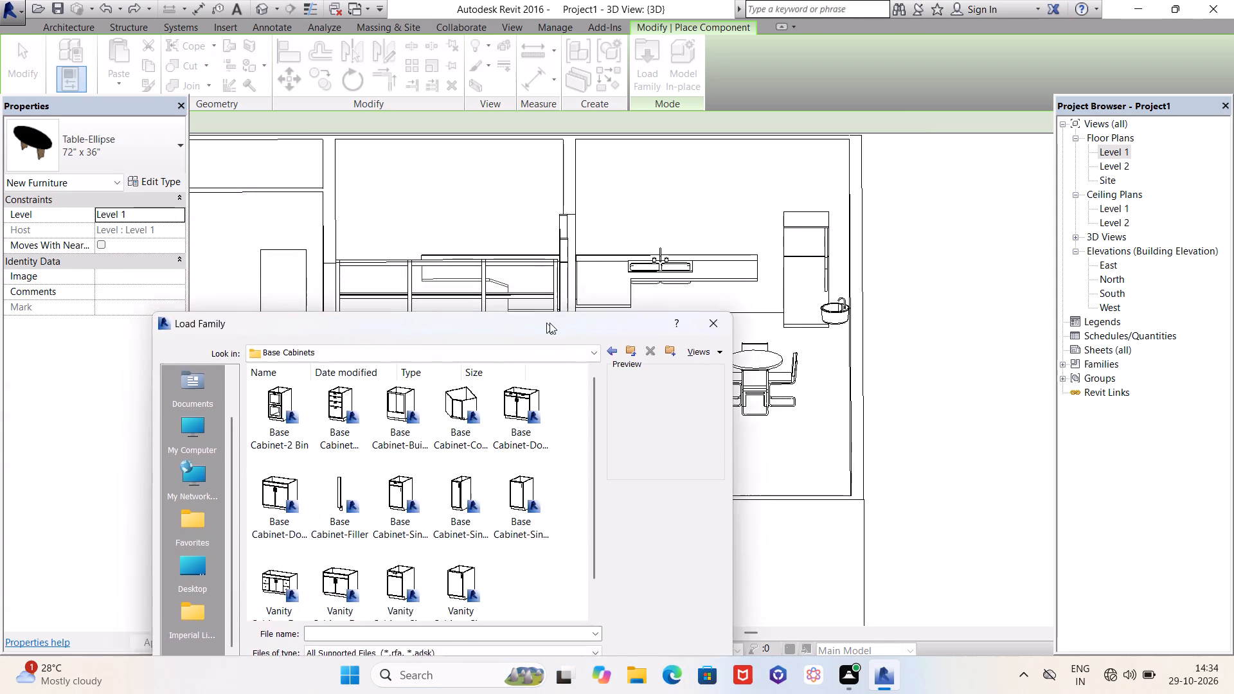
left_click_drag(550, 323, 612, 339)
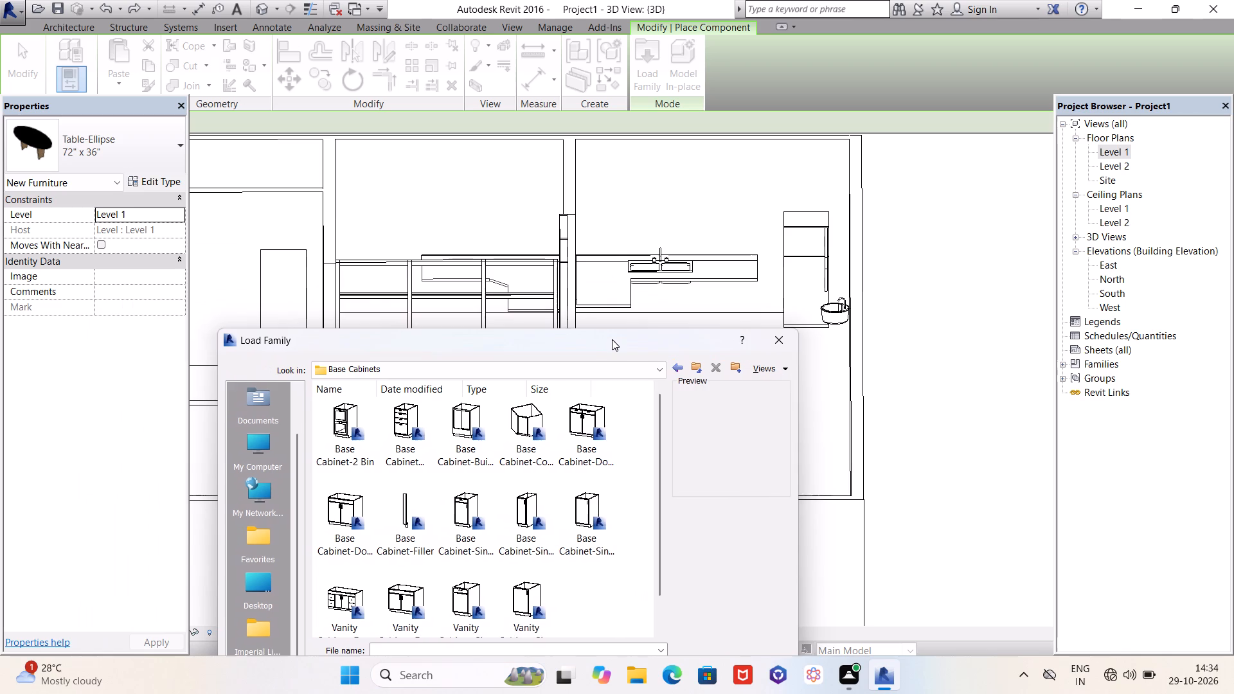
left_click_drag(612, 339, 696, 355)
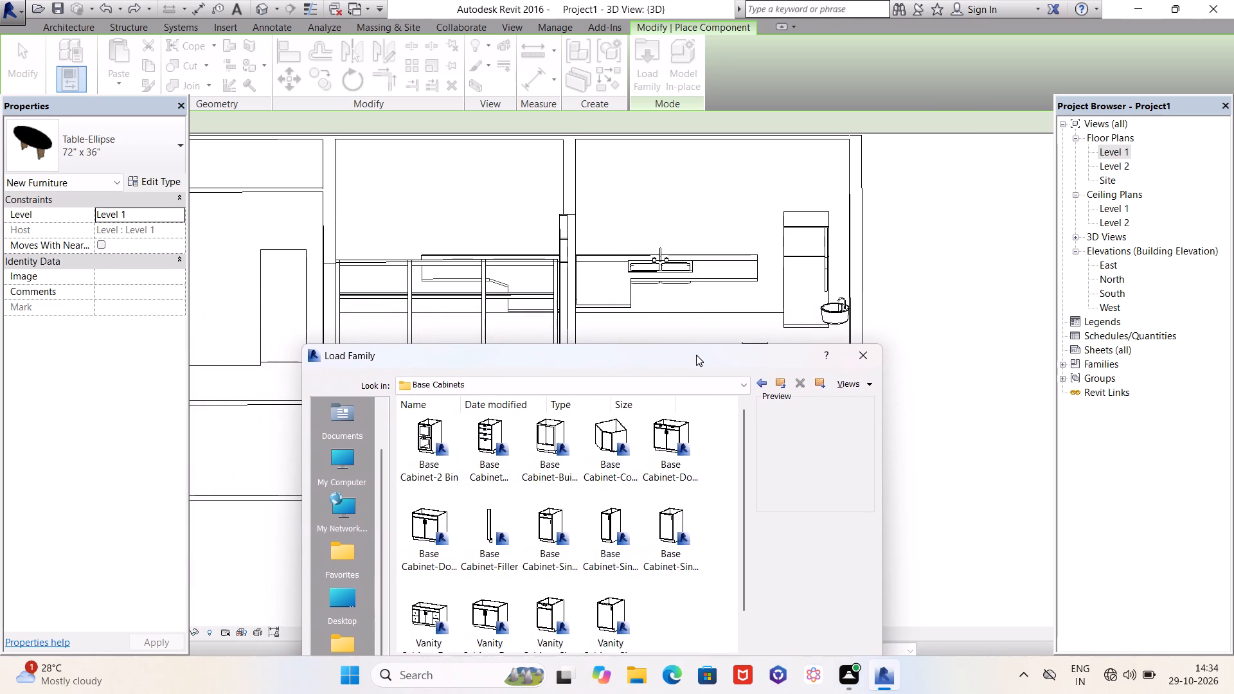
left_click_drag(696, 355, 701, 362)
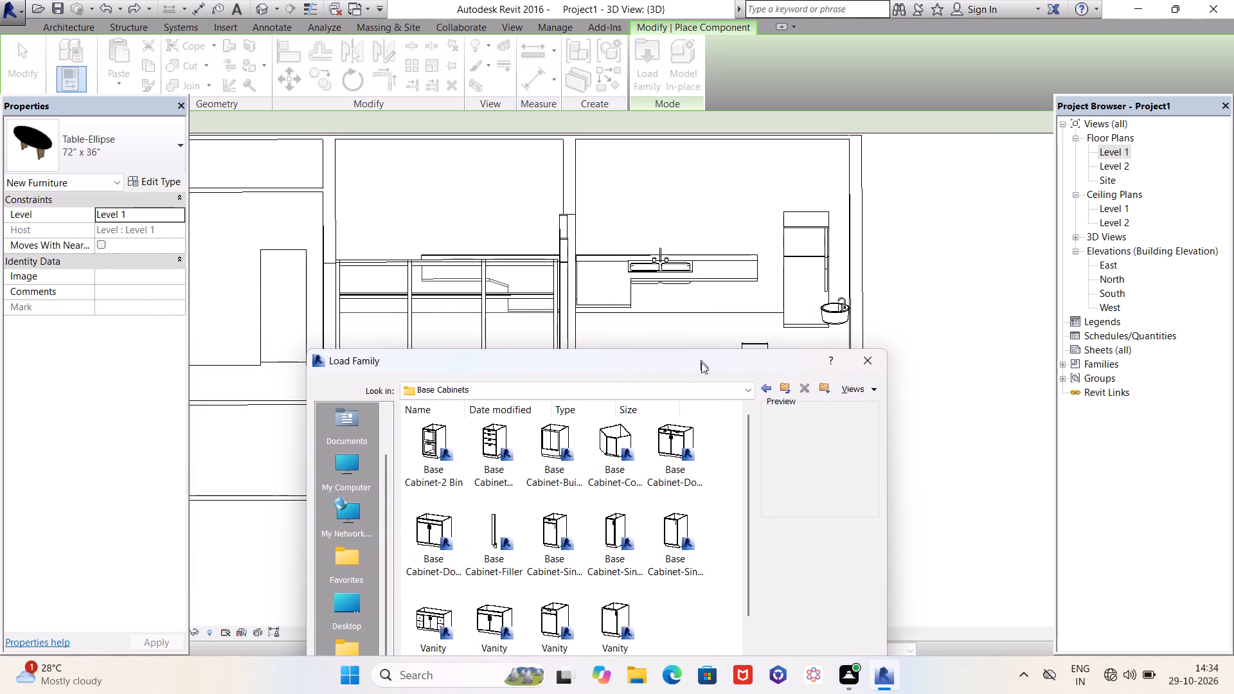
left_click_drag(701, 362, 706, 343)
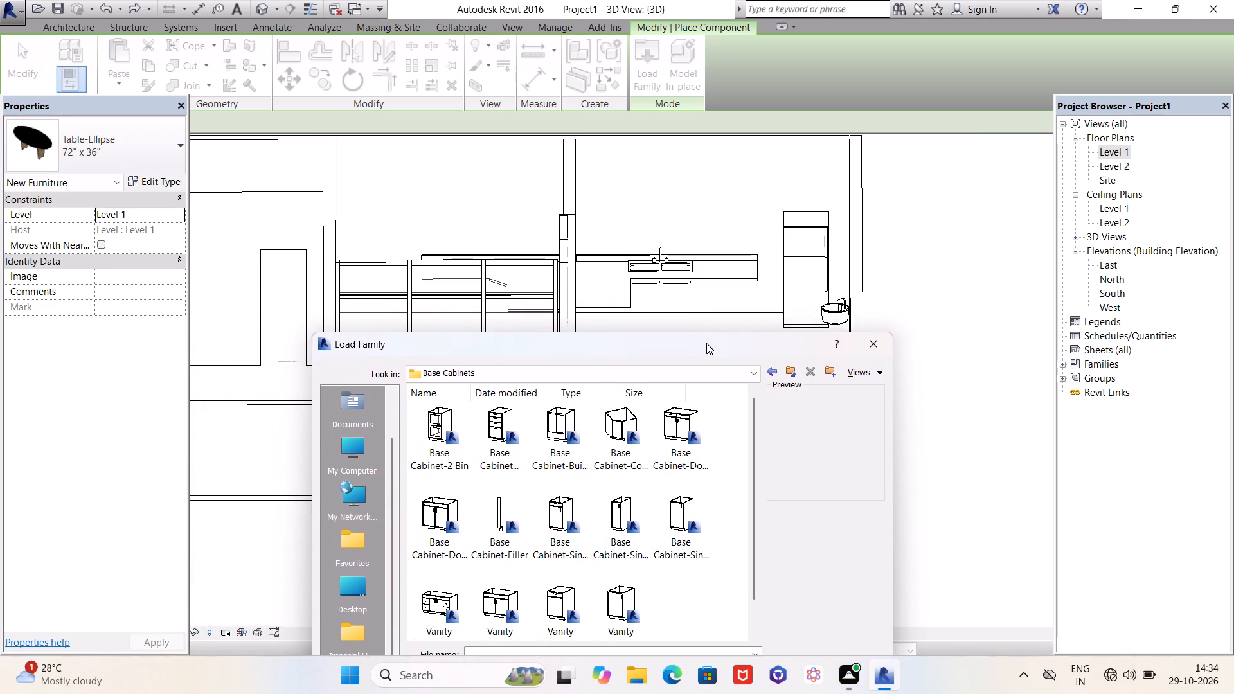
left_click_drag(706, 343, 715, 305)
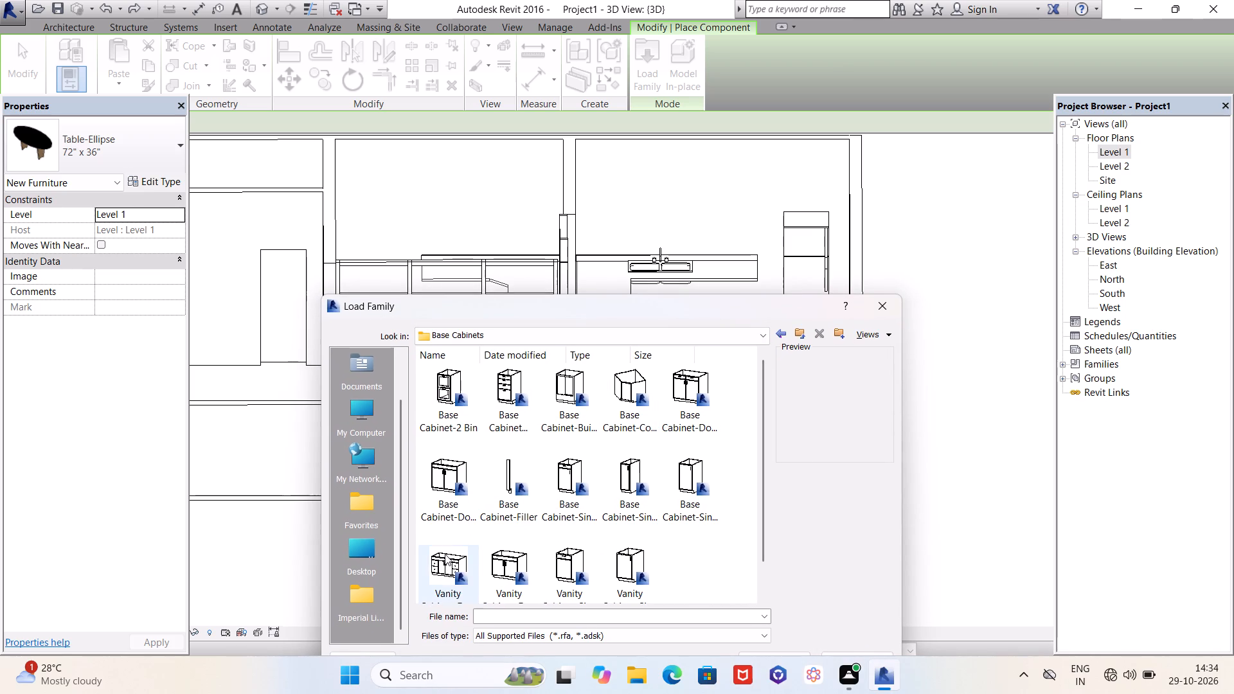
left_click(445, 554)
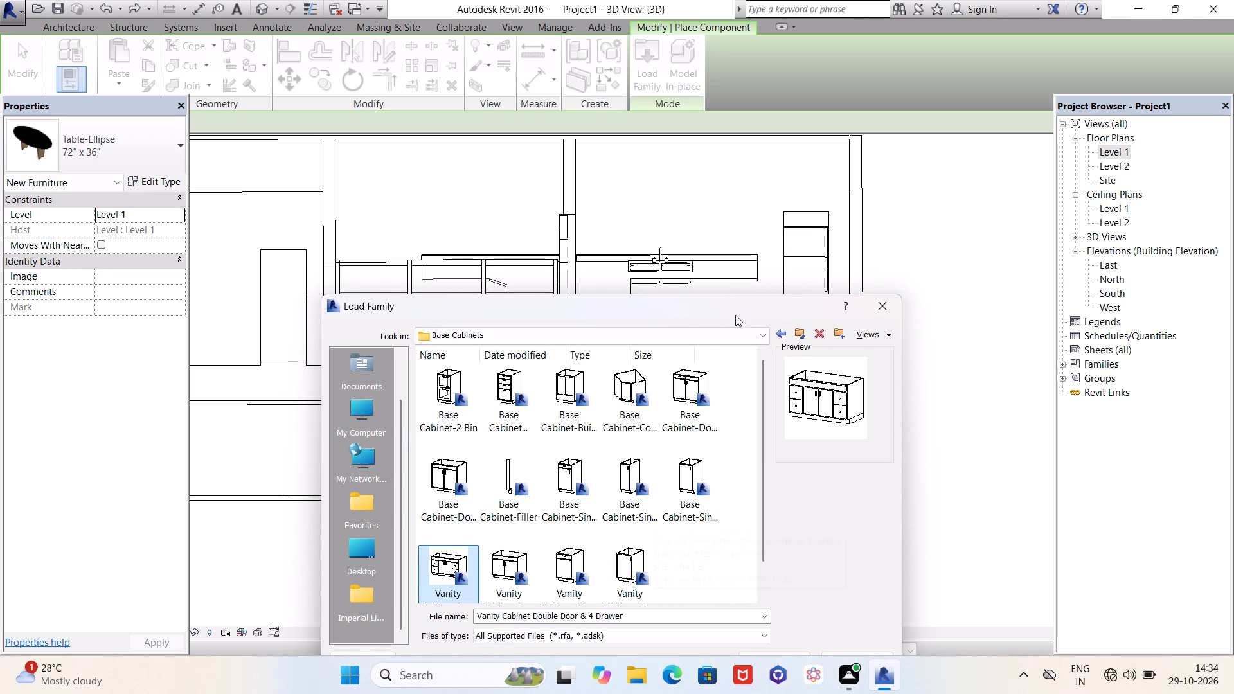
left_click_drag(715, 305, 672, 182)
left_click(724, 540)
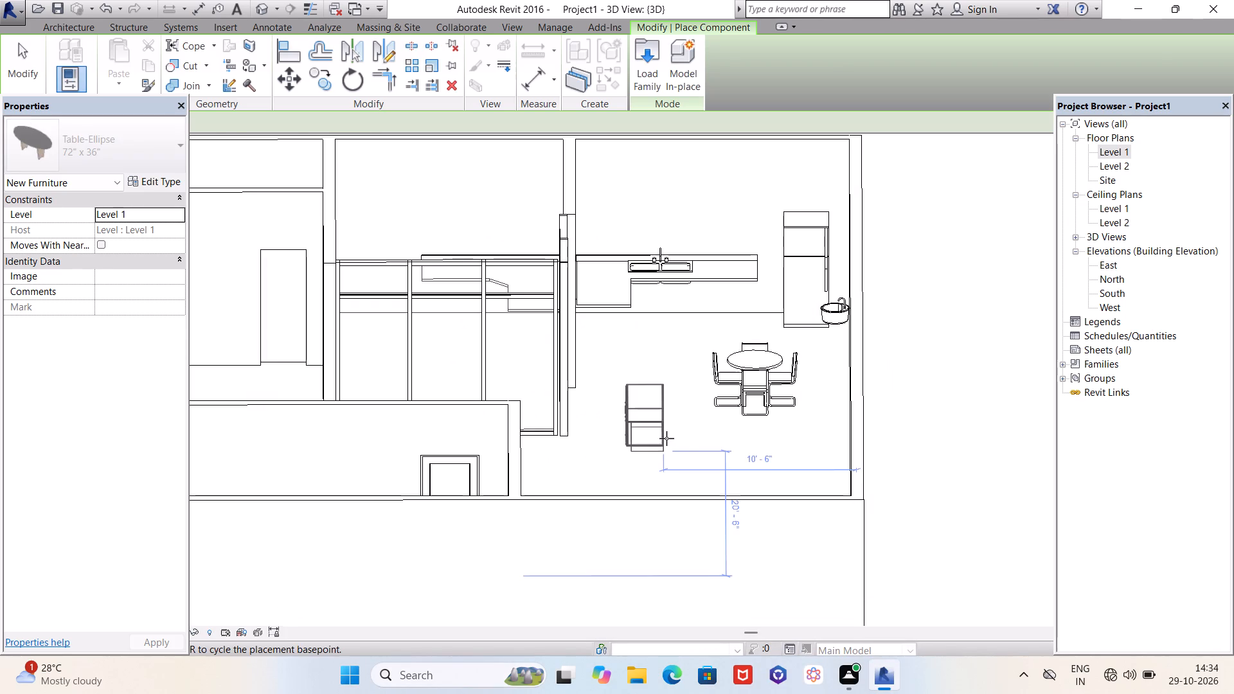
Place the 48" vanity cabinet under the kitchen counter, rotated to face the dining table, about 5' 6" from the nearby side wall.
key("space")
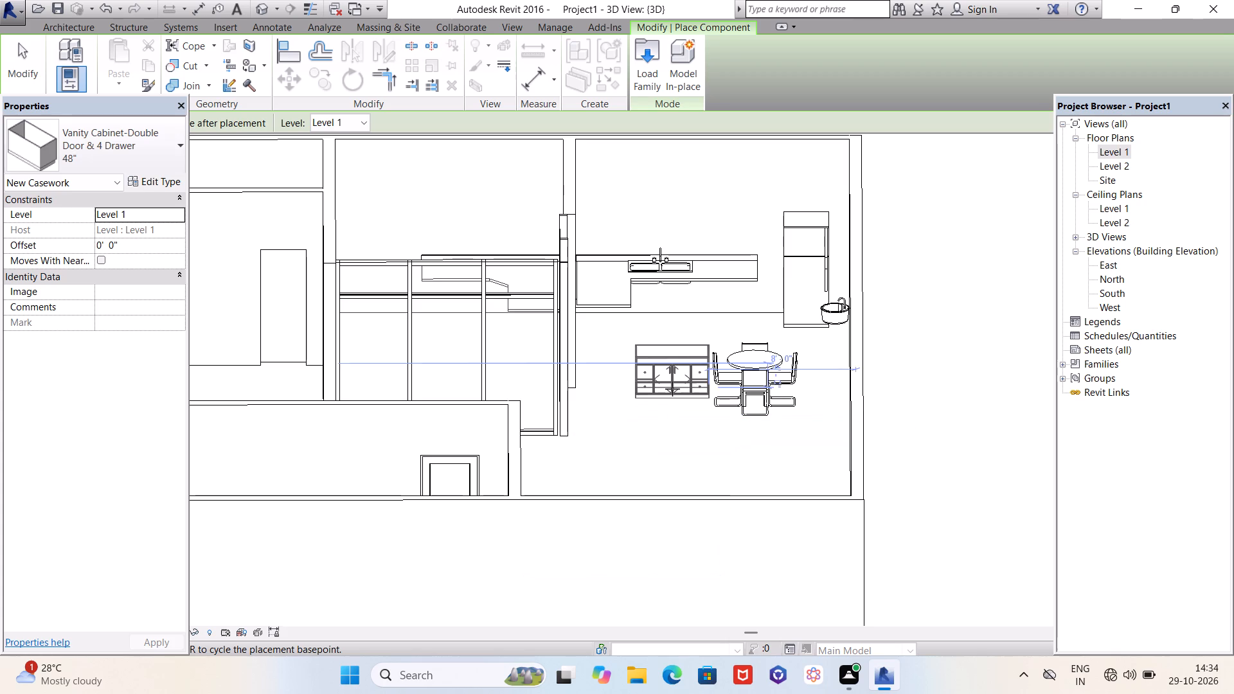
scroll(710, 325, "up", 4)
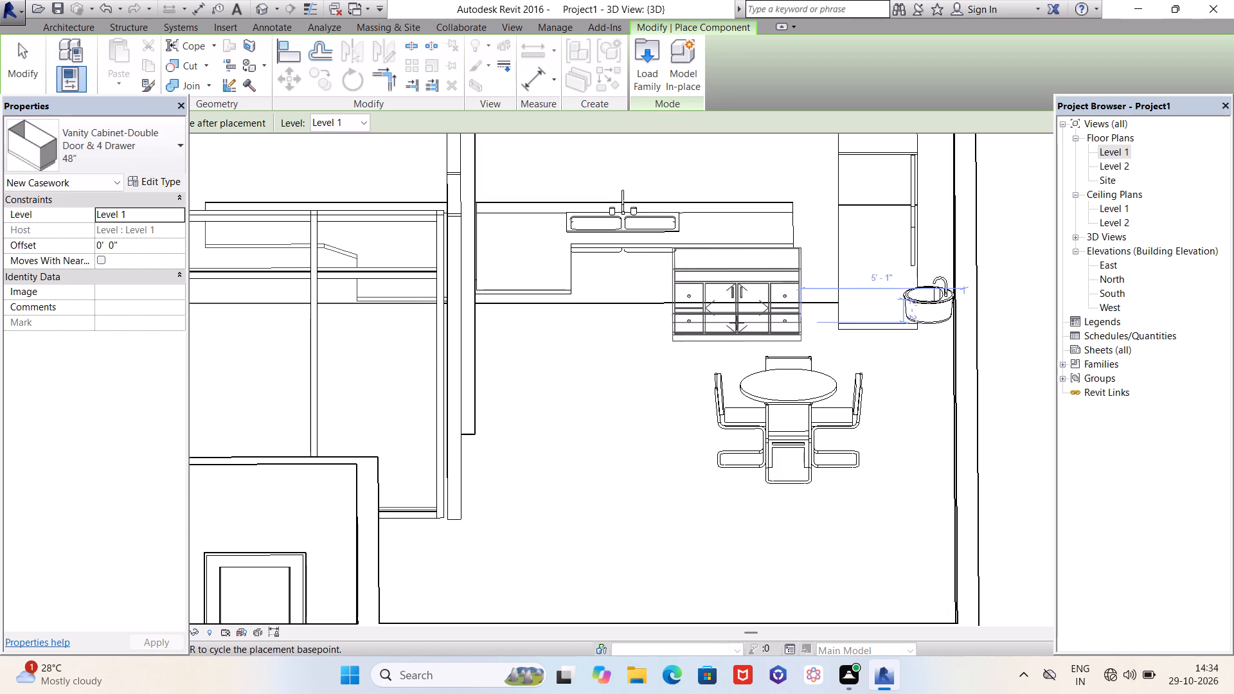
middle_click_drag(737, 323, 402, 414)
middle_click_drag(410, 417, 308, 447, "shift")
scroll(490, 389, "down", 4)
middle_click_drag(532, 377, 540, 393, "shift")
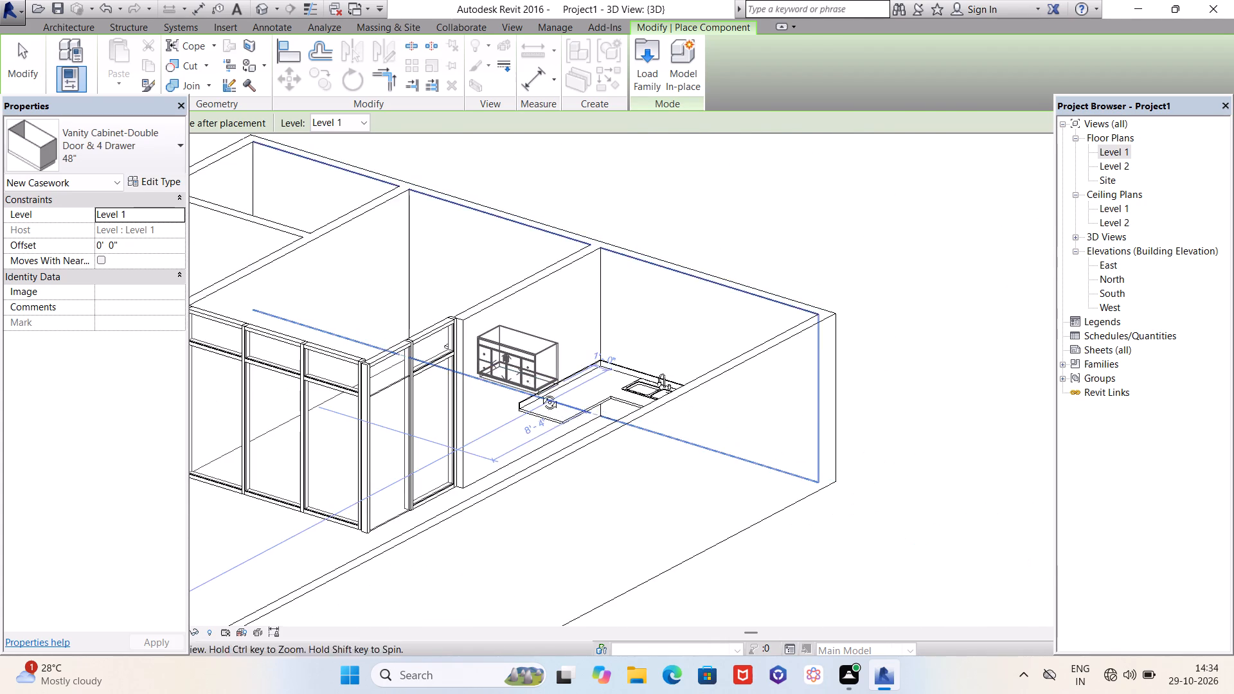
middle_click_drag(540, 393, 563, 522, "shift")
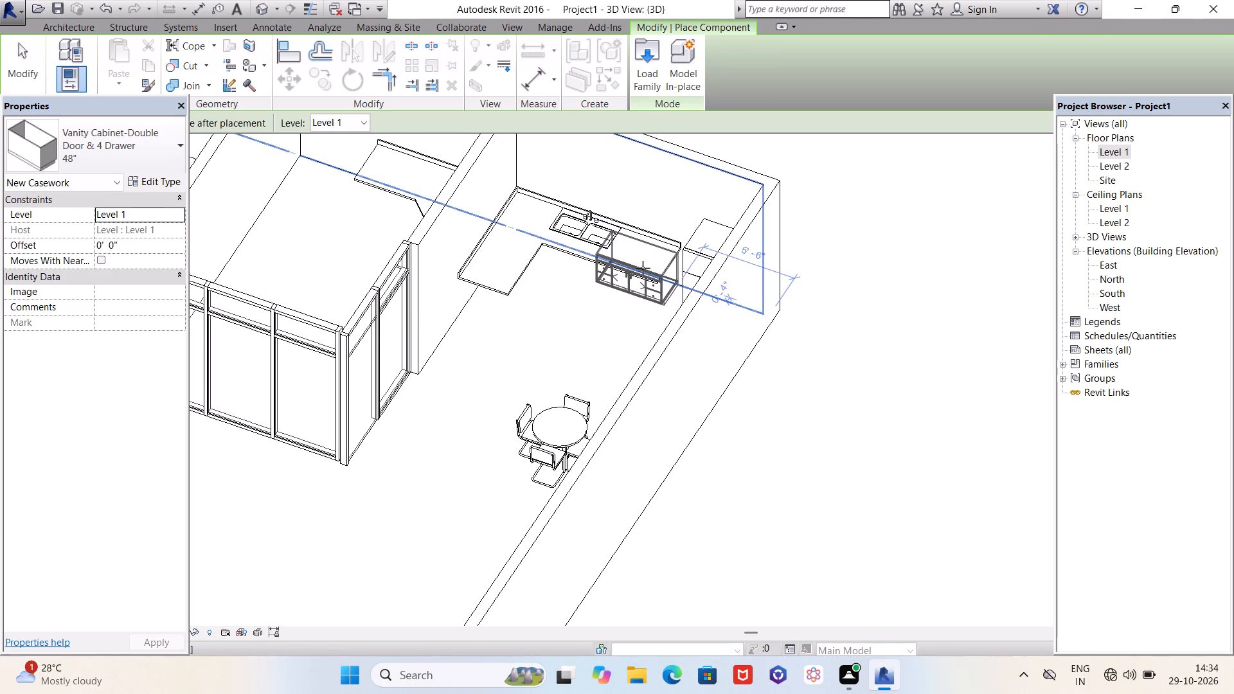
left_click(648, 268)
scroll(606, 309, "down", 3)
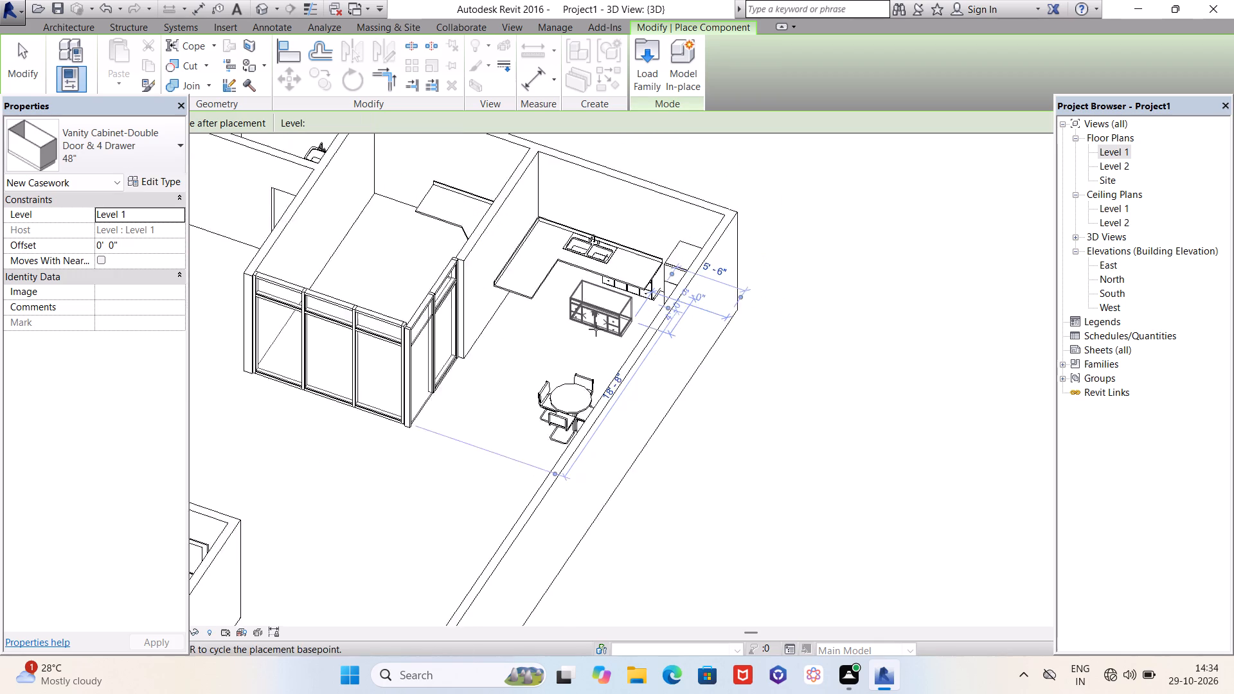
middle_click_drag(551, 357, 641, 260)
middle_click_drag(526, 391, 620, 270, "shift")
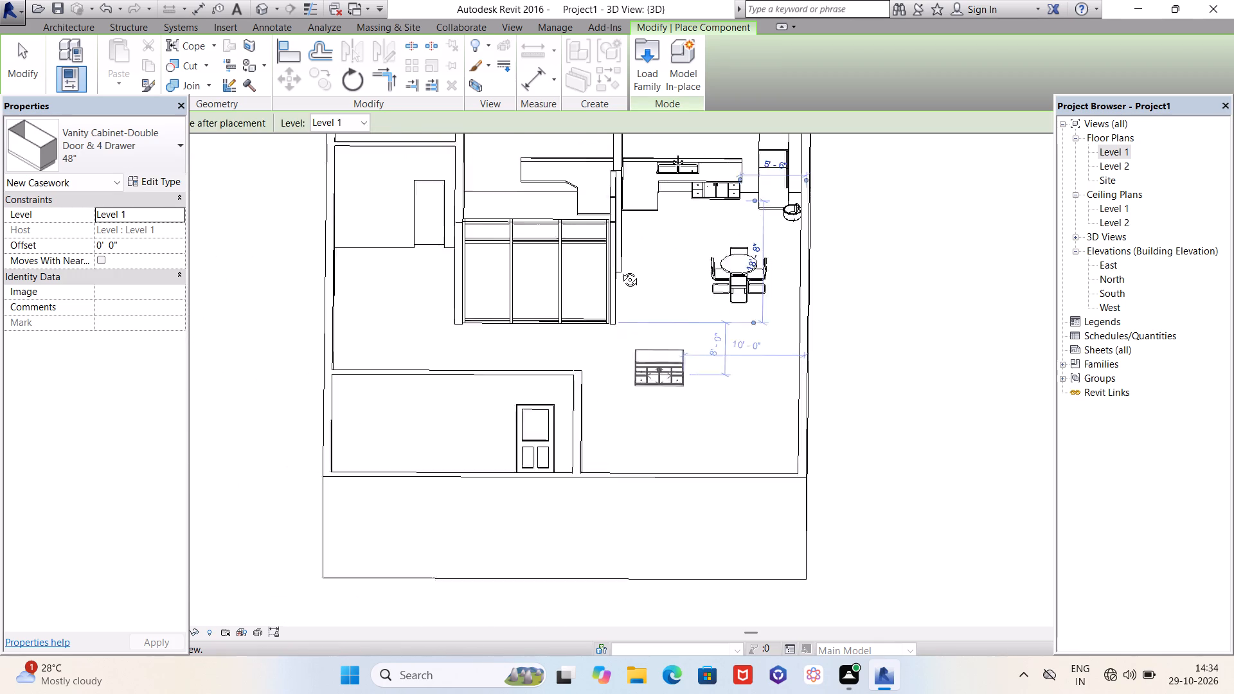
middle_click_drag(620, 270, 600, 218, "shift")
scroll(655, 206, "down", 1)
scroll(742, 199, "up", 4)
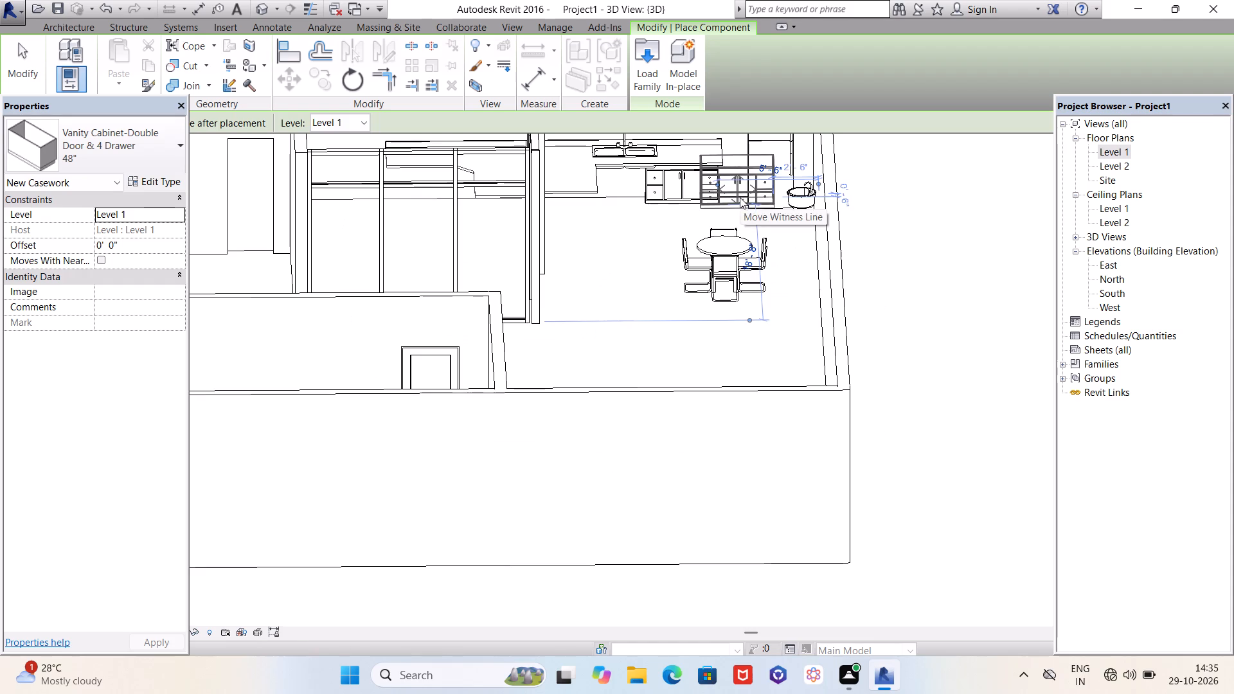
key("Escape")
key("Escape")
Nudge the vanity cabinet slightly forward from under the kitchen counter, toward the dining table.
scroll(708, 182, "up", 5)
scroll(496, 443, "down", 5)
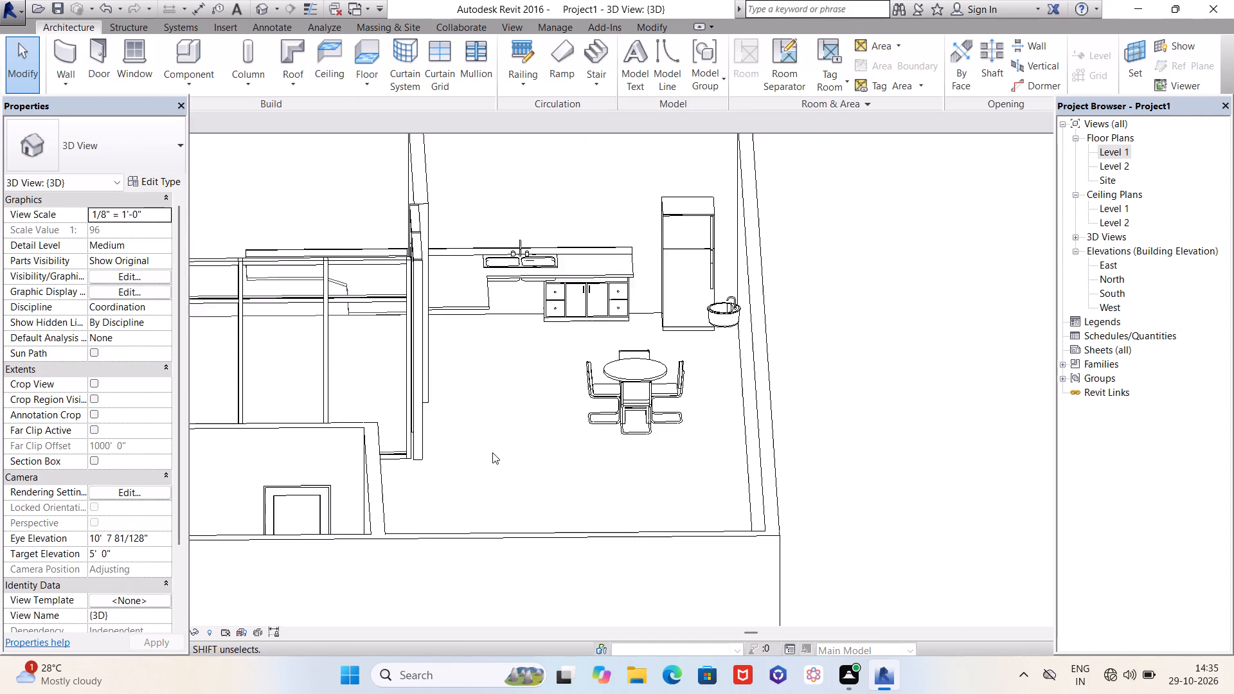
middle_click_drag(512, 515, 519, 470, "shift")
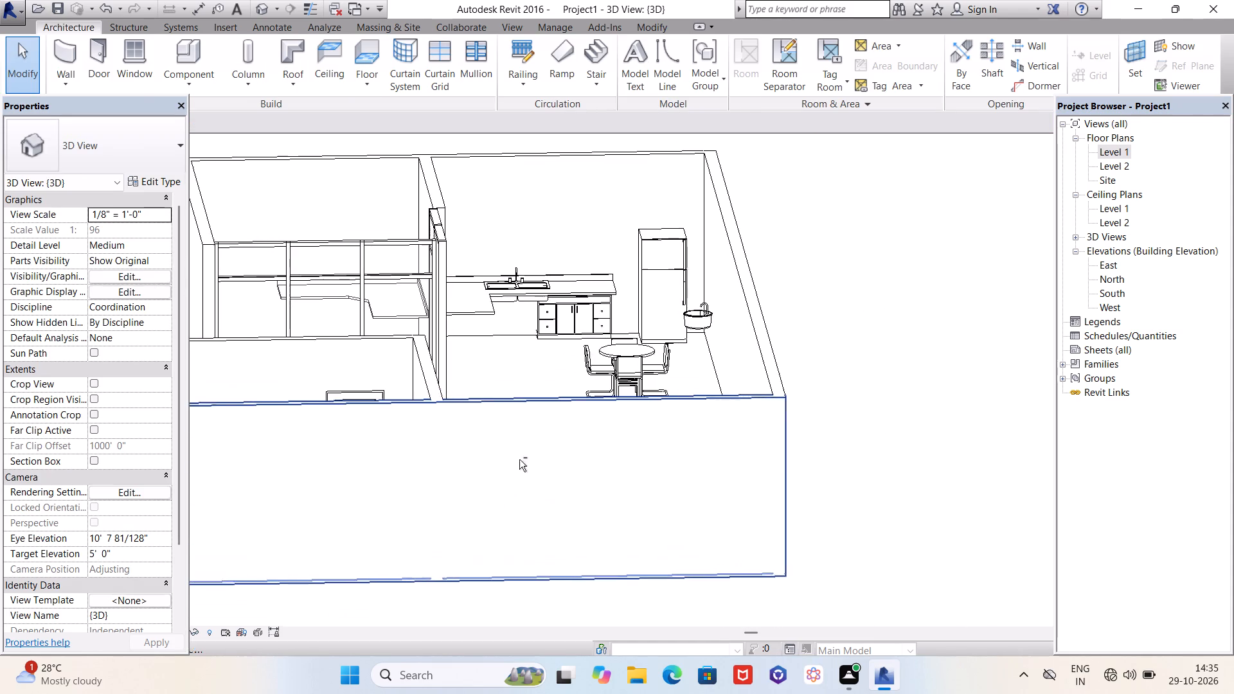
scroll(547, 341, "up", 7)
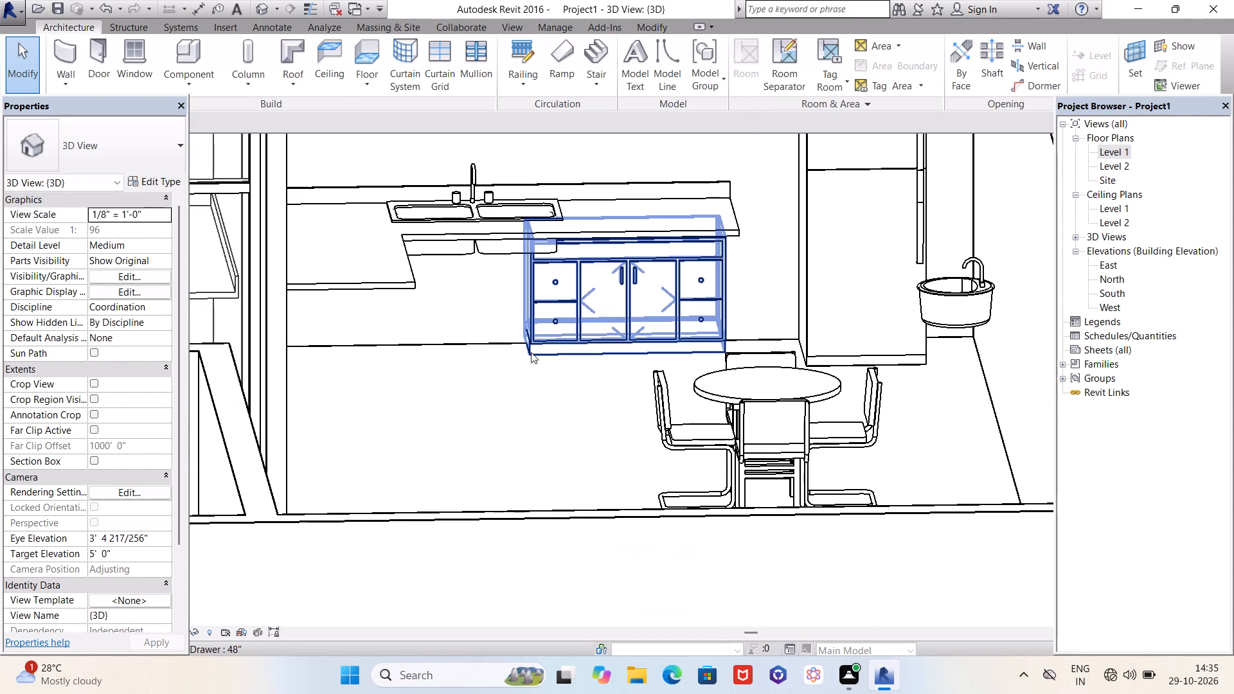
left_click(533, 351)
key("Down")
key("Down")
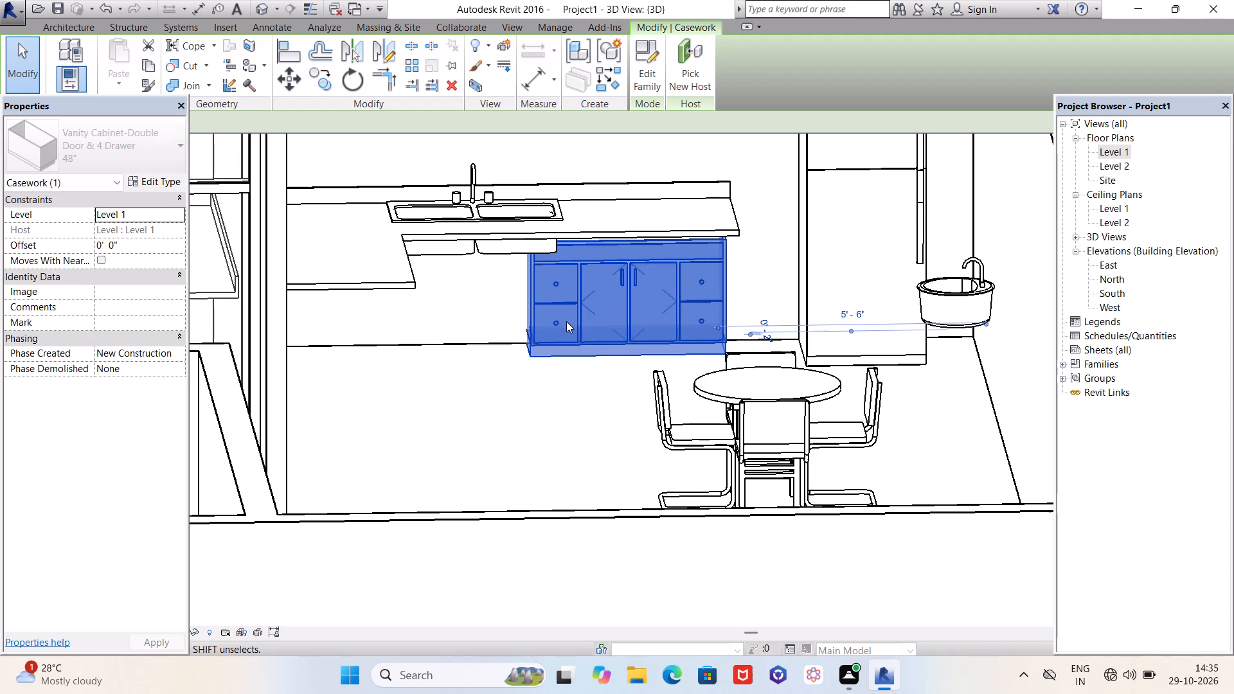
key("Up")
key("Up")
key("Down")
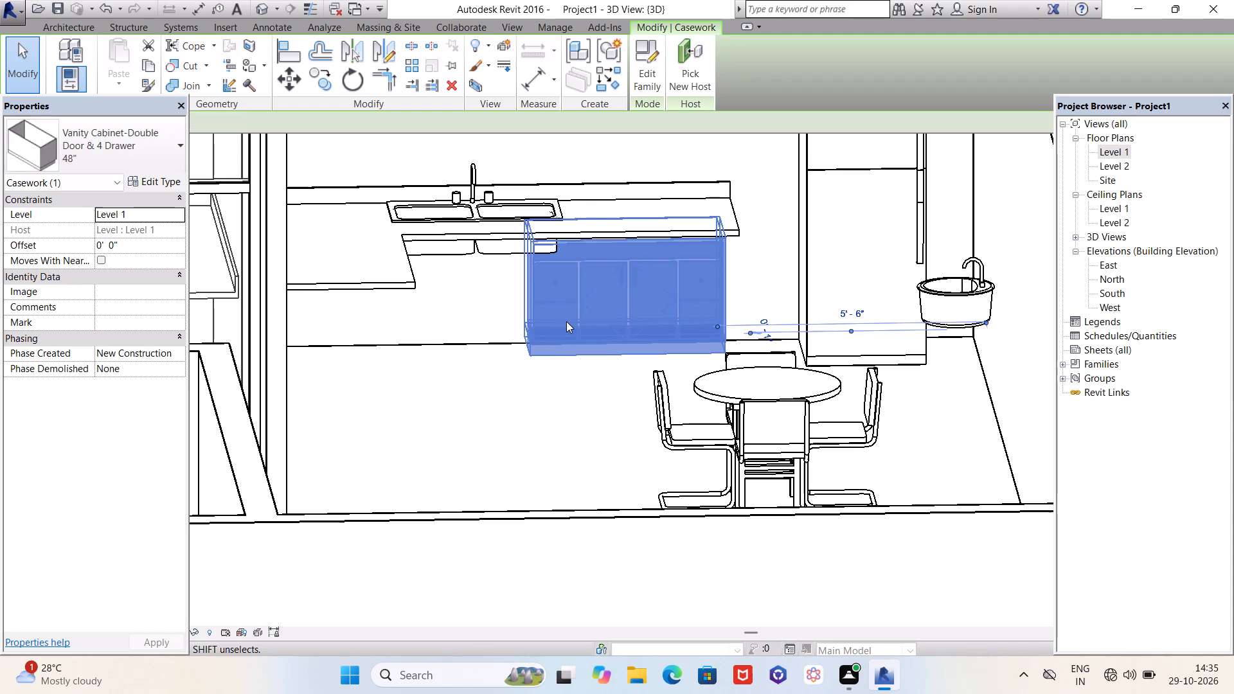
key("Down")
key("Down")
key("Down")
key("Down")
key("Down")
key("Down")
key("Down")
key("Down")
key("Down")
key("Down")
key("Down")
key("Down")
key("Down")
key("Down")
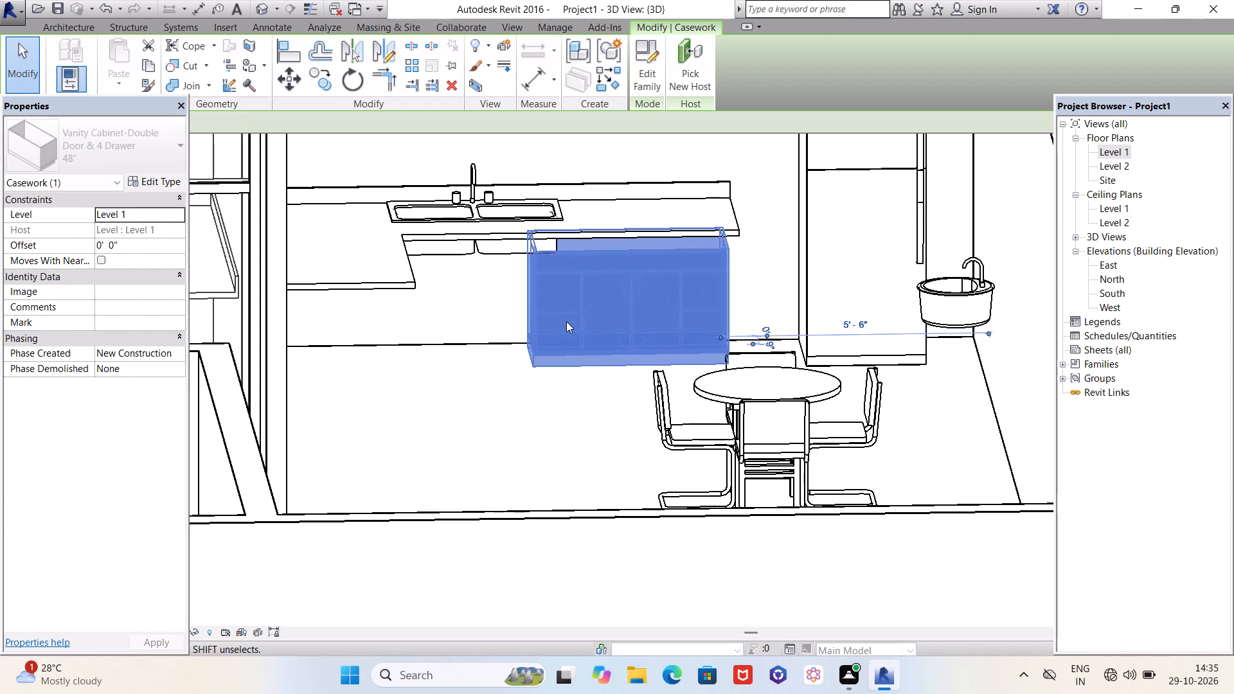
key("Down")
key("Down")
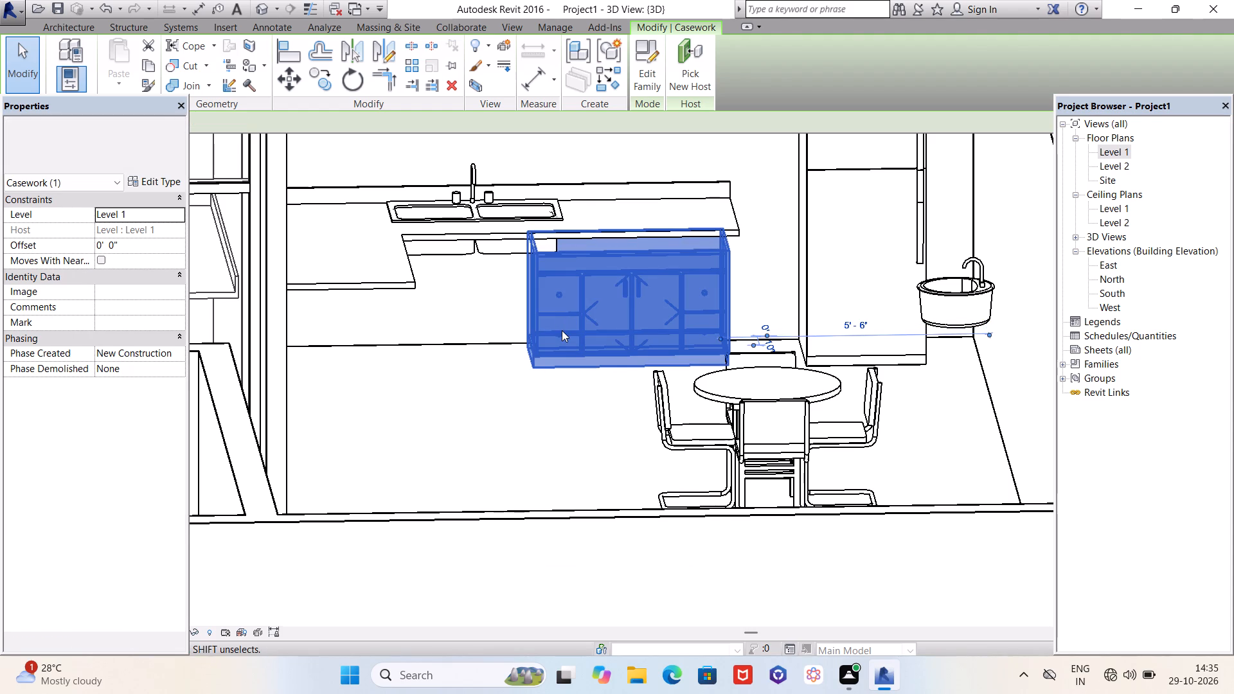
key("Escape")
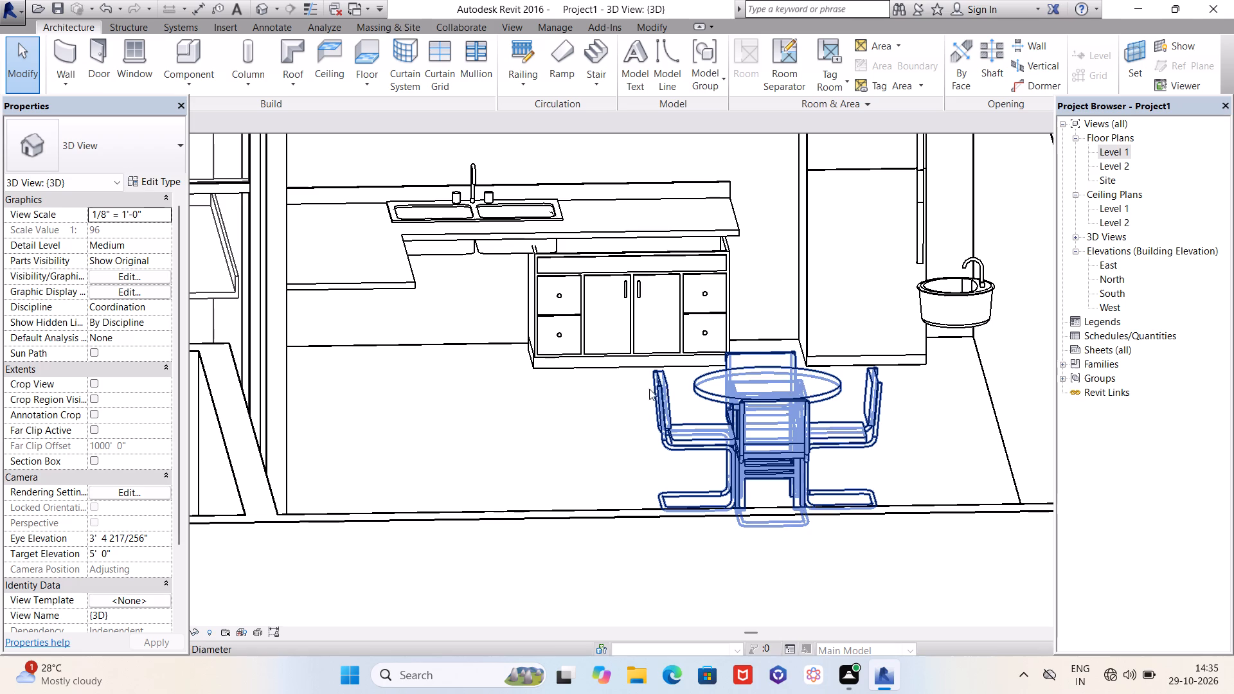
Examine how the vanity cabinet fits beneath the kitchen counter and sink in the 3D view from several angles.
middle_click_drag(617, 368, 539, 595, "shift")
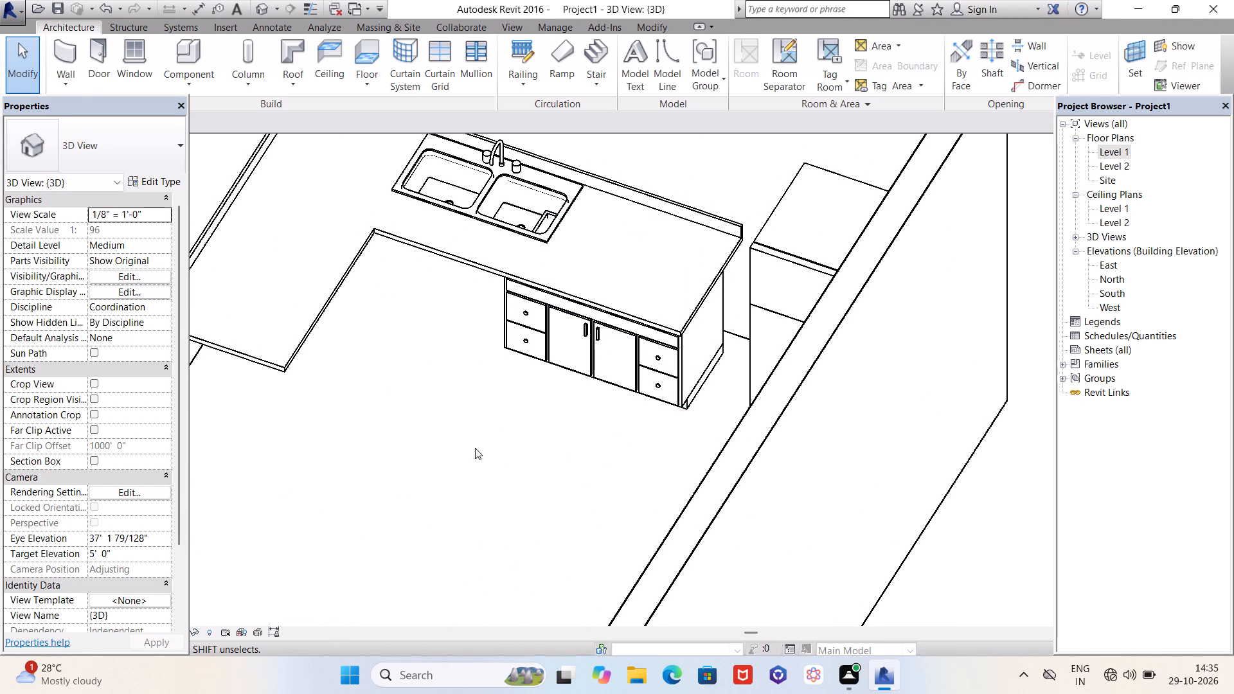
middle_click_drag(445, 498, 517, 289, "shift")
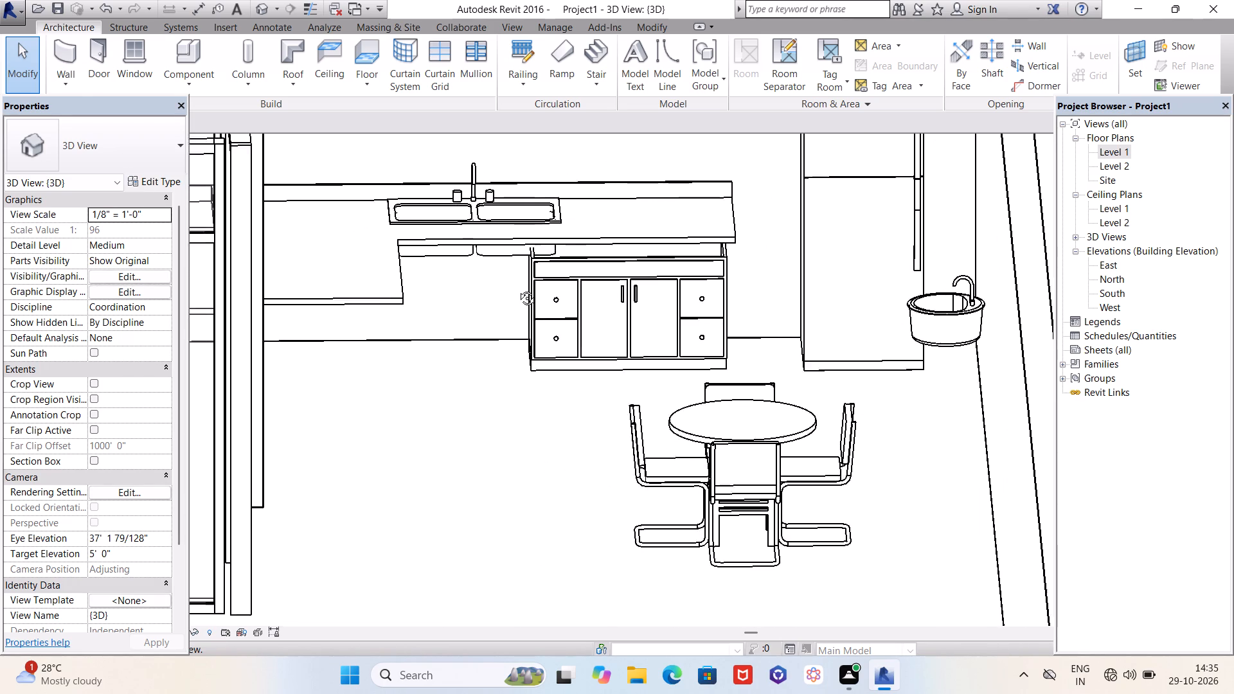
middle_click_drag(517, 289, 516, 257, "shift")
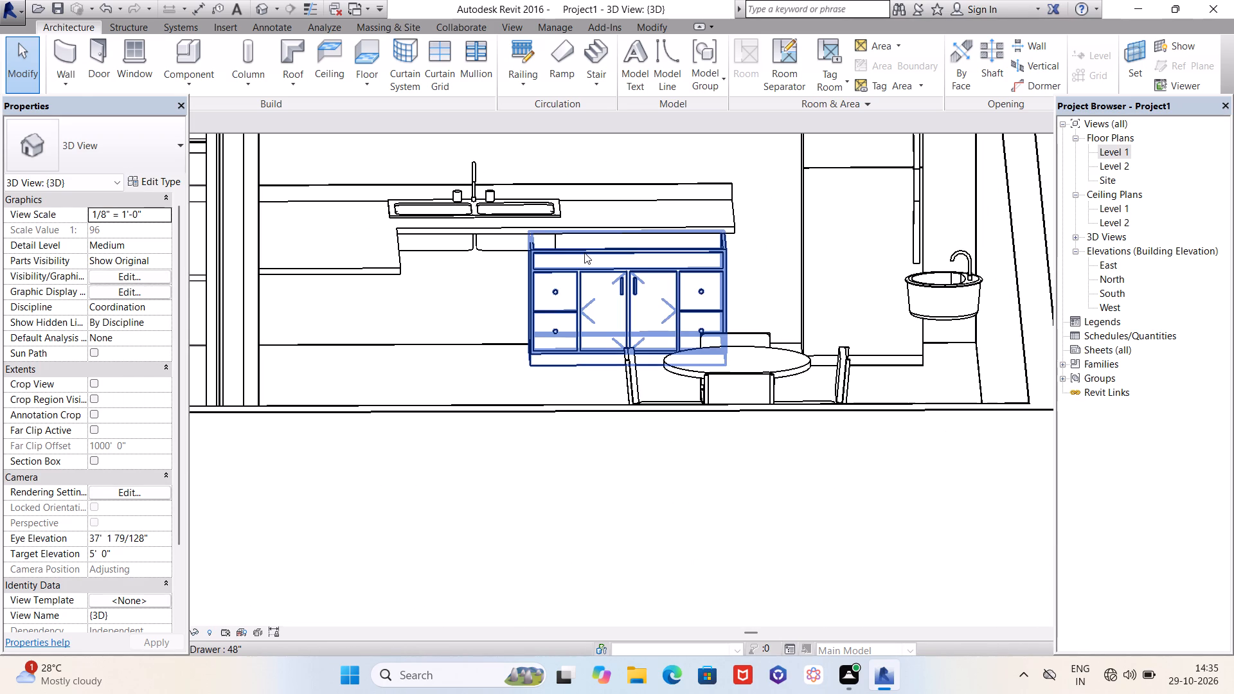
left_click(584, 253)
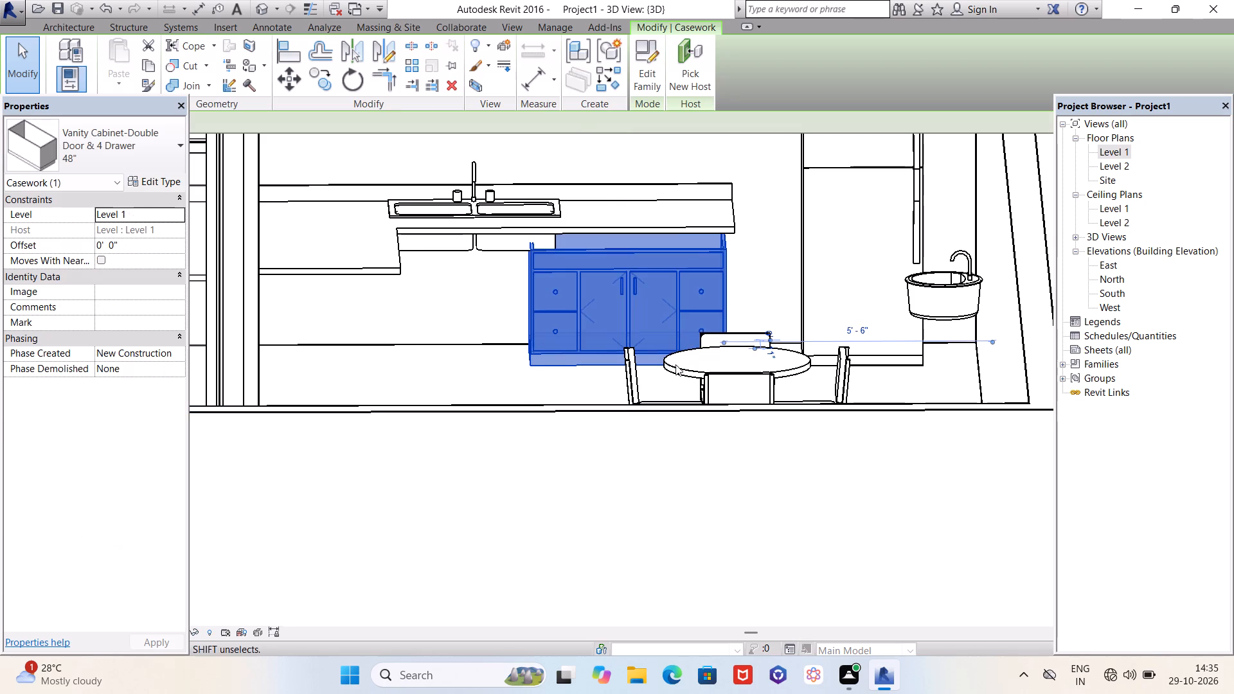
key("Escape")
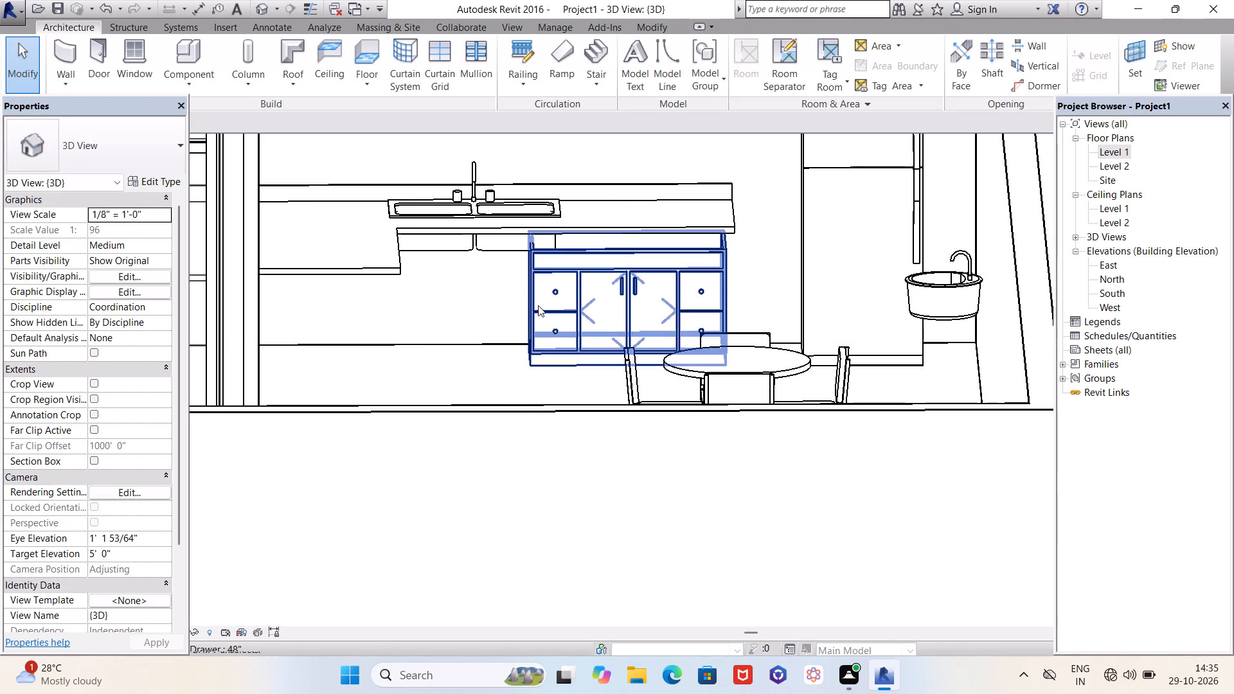
middle_click_drag(408, 366, 489, 383, "shift")
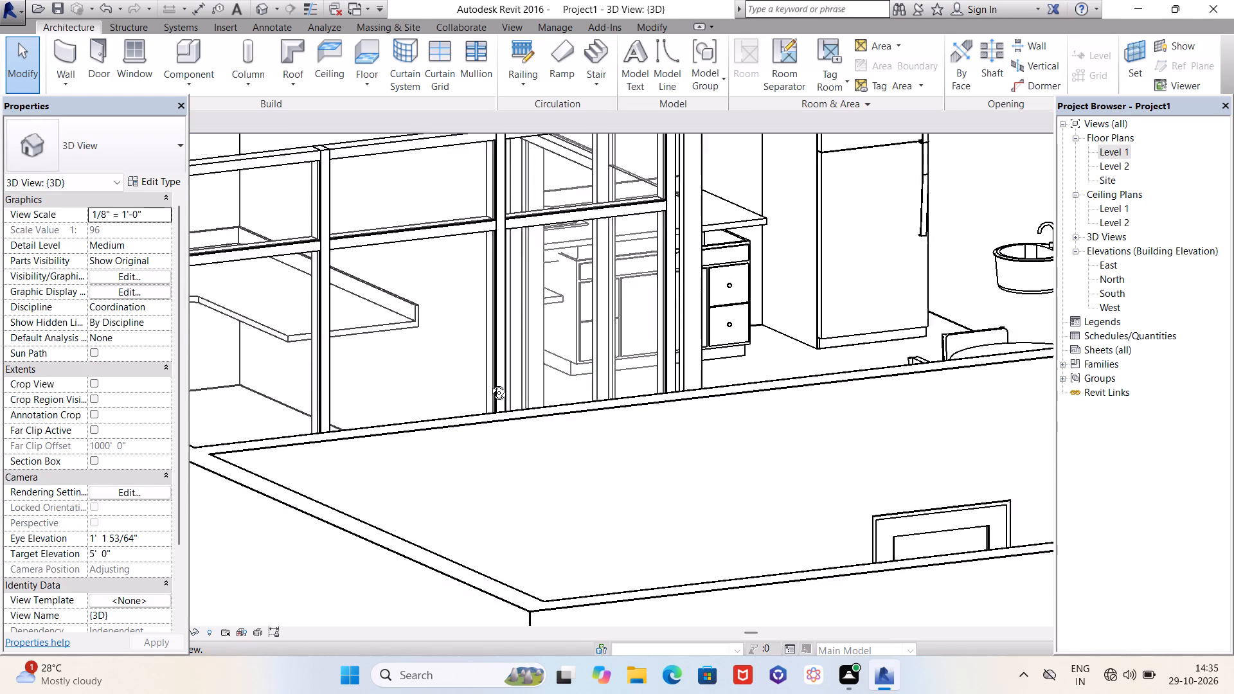
middle_click_drag(489, 383, 438, 433, "shift")
scroll(533, 272, "up", 4)
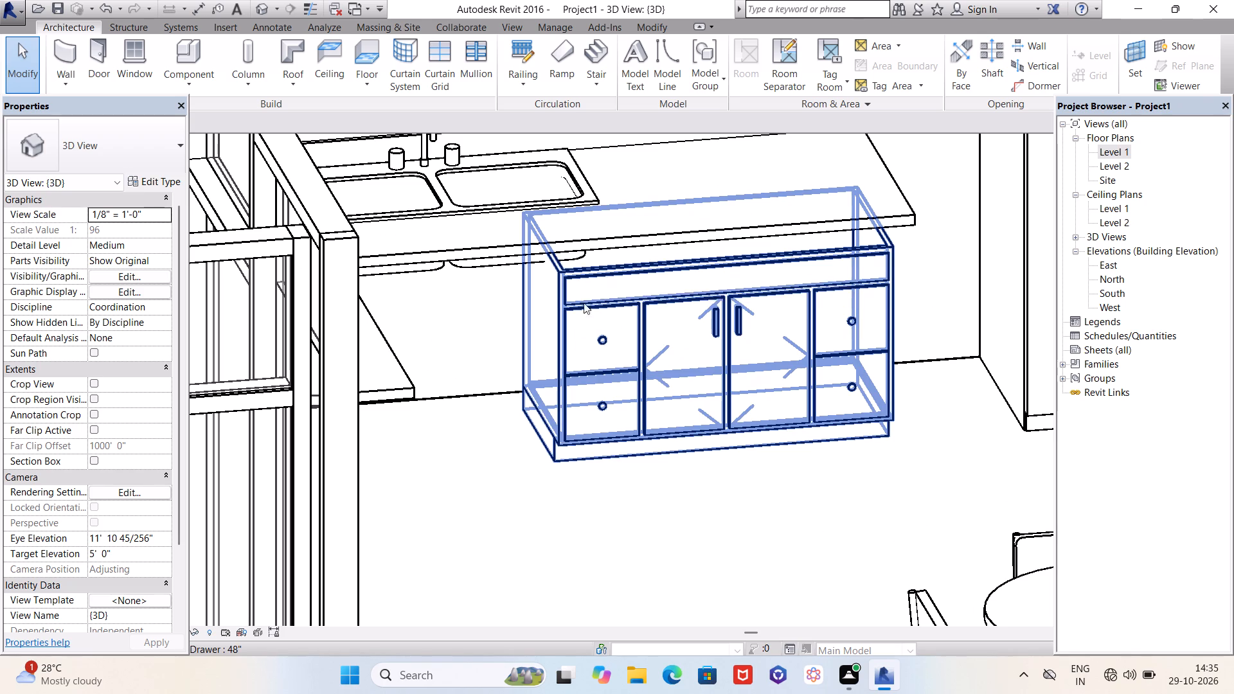
middle_click_drag(550, 484, 533, 418)
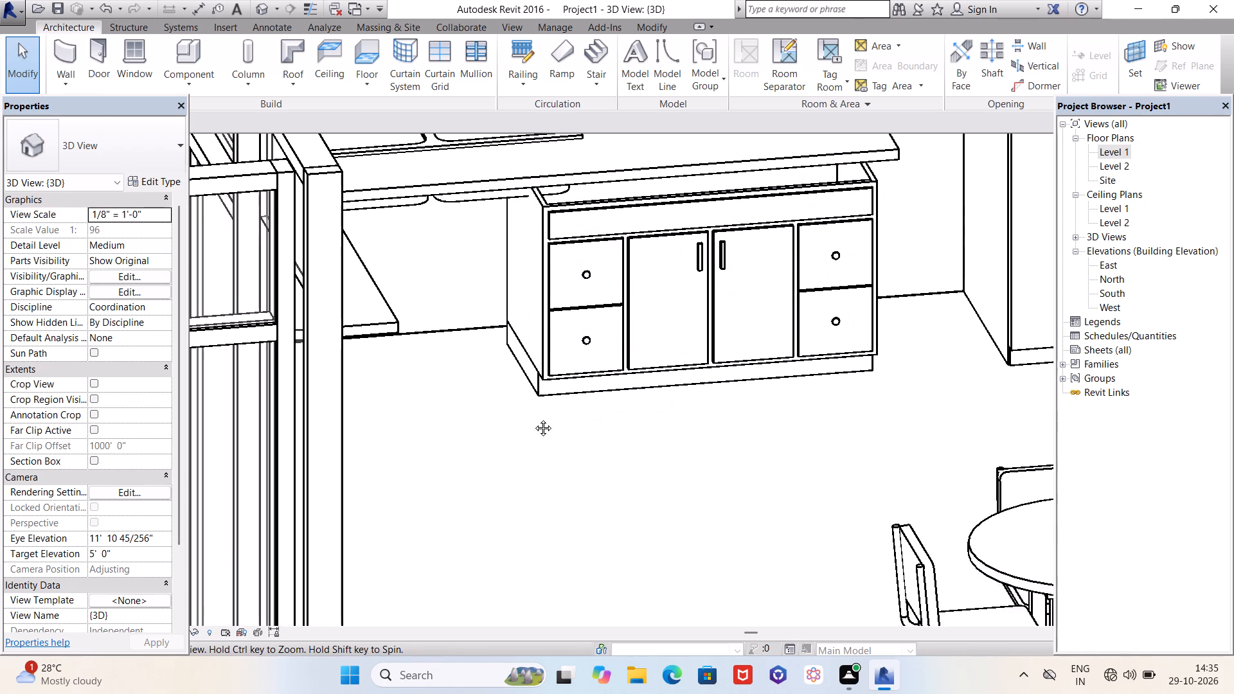
middle_click_drag(533, 418, 550, 517)
middle_click_drag(551, 521, 544, 459, "shift")
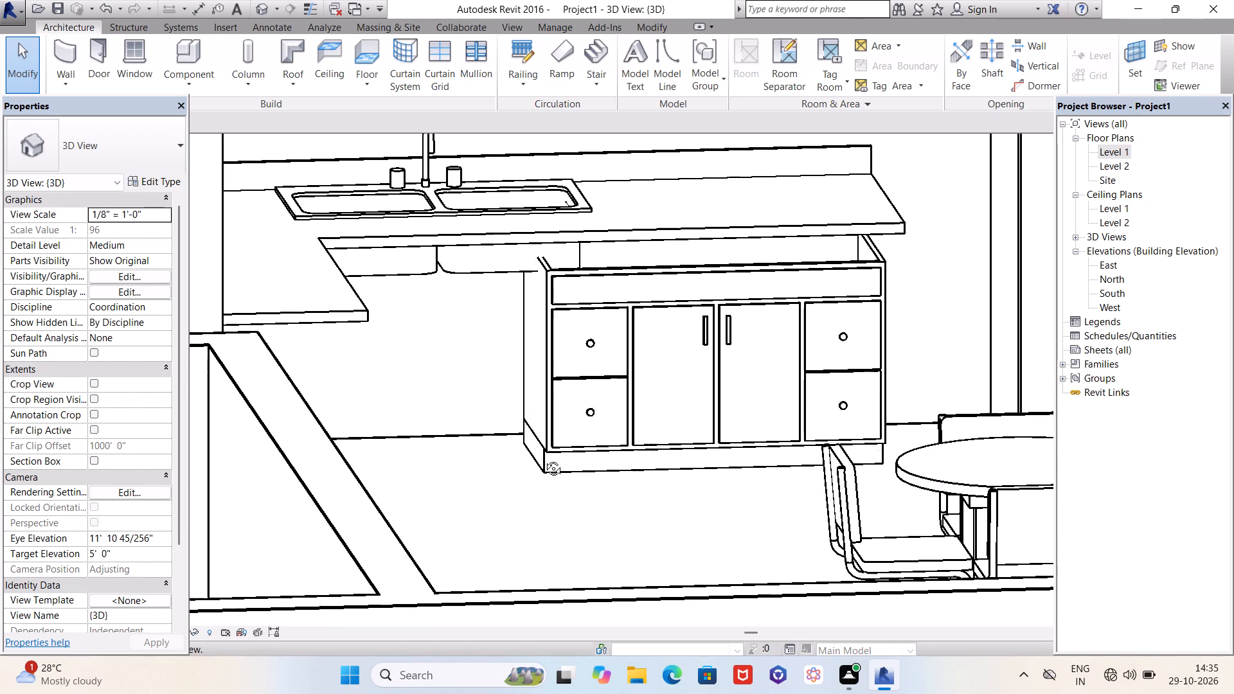
middle_click_drag(544, 459, 536, 504, "shift")
scroll(584, 452, "up", 1)
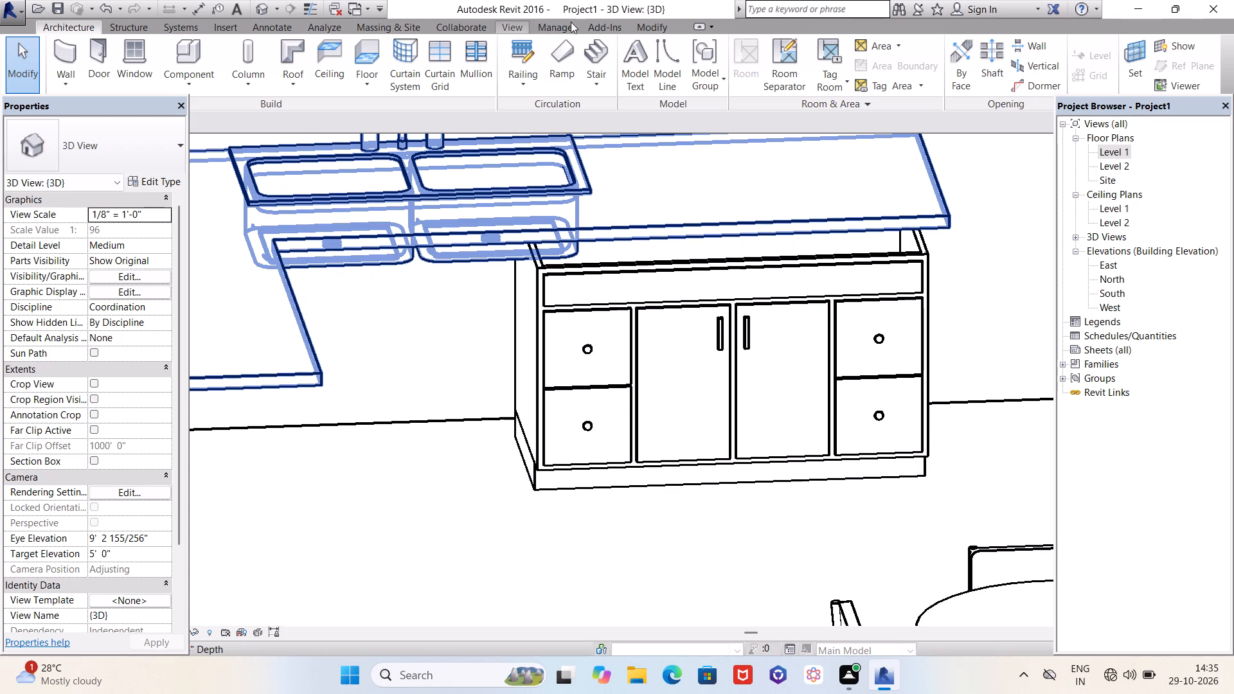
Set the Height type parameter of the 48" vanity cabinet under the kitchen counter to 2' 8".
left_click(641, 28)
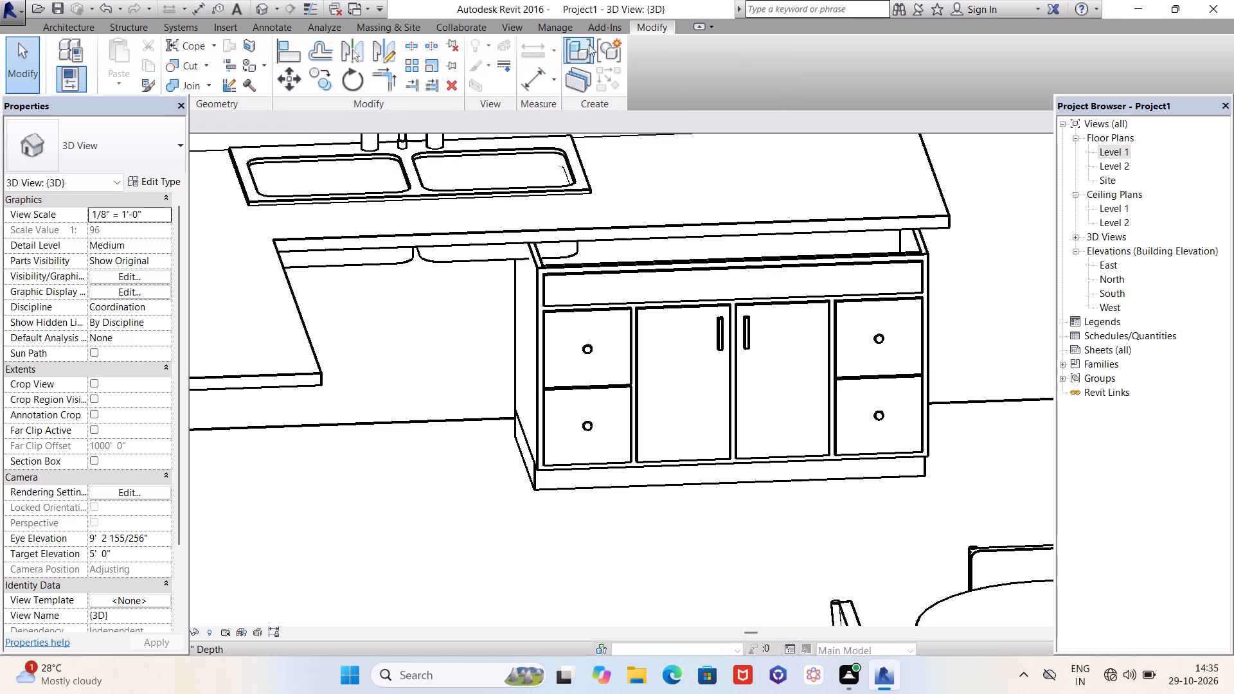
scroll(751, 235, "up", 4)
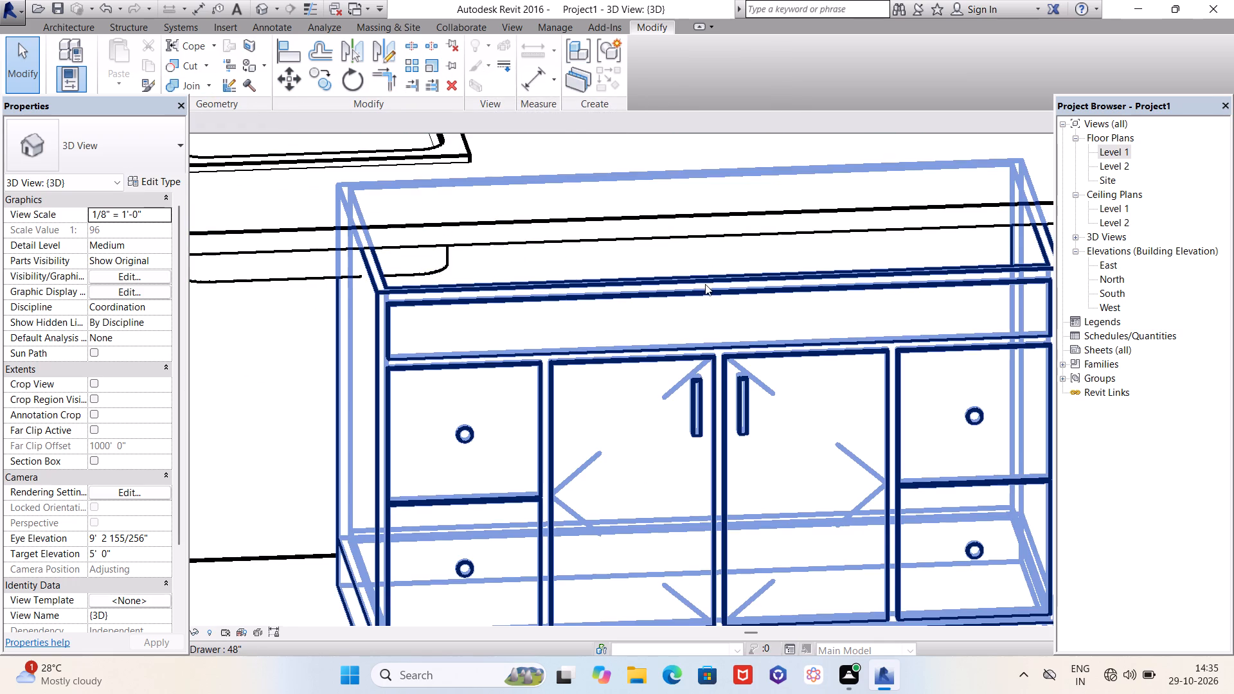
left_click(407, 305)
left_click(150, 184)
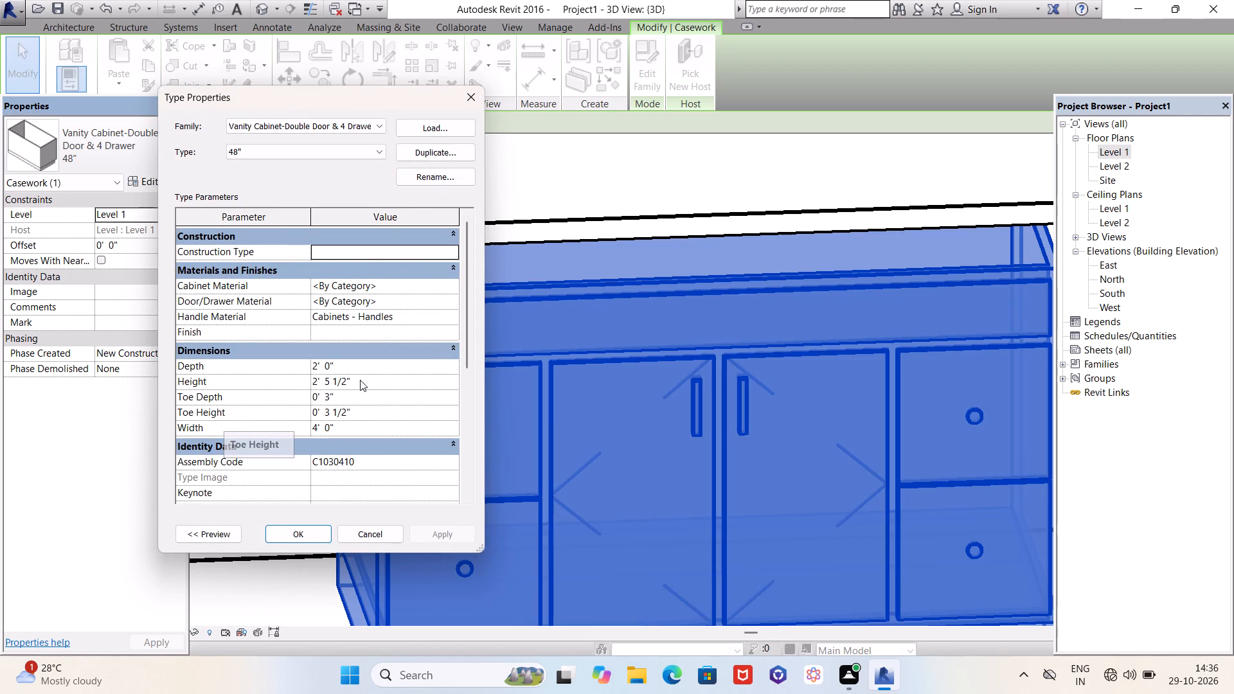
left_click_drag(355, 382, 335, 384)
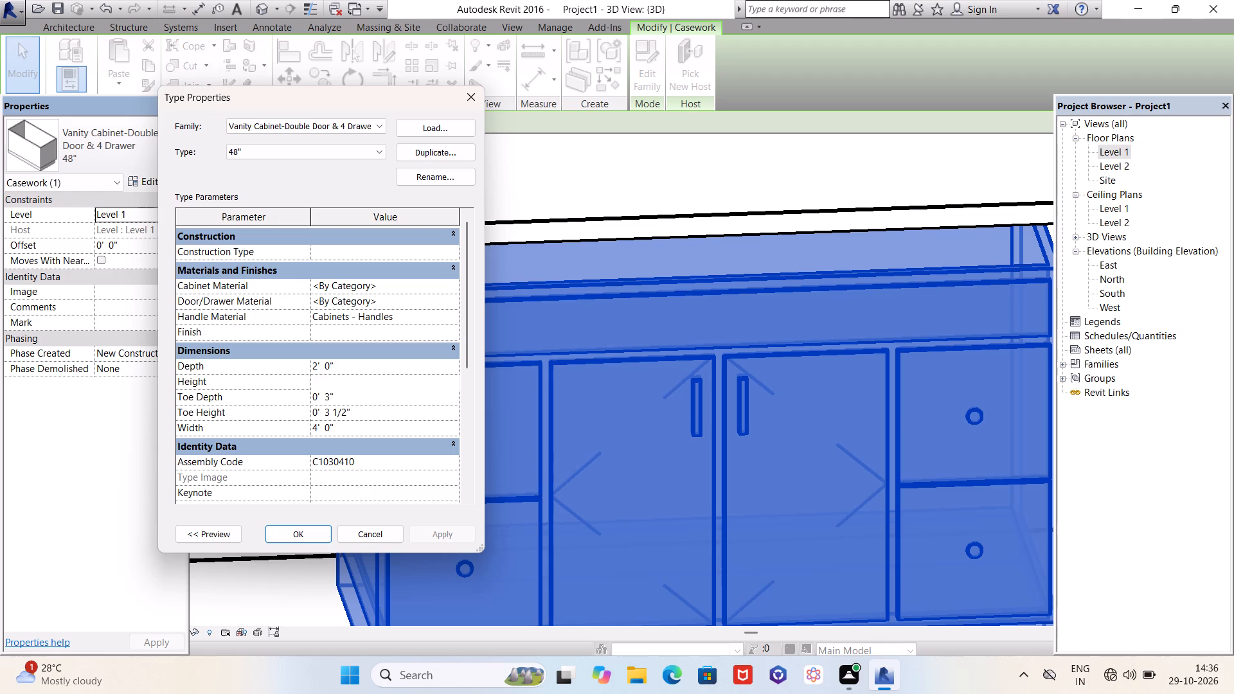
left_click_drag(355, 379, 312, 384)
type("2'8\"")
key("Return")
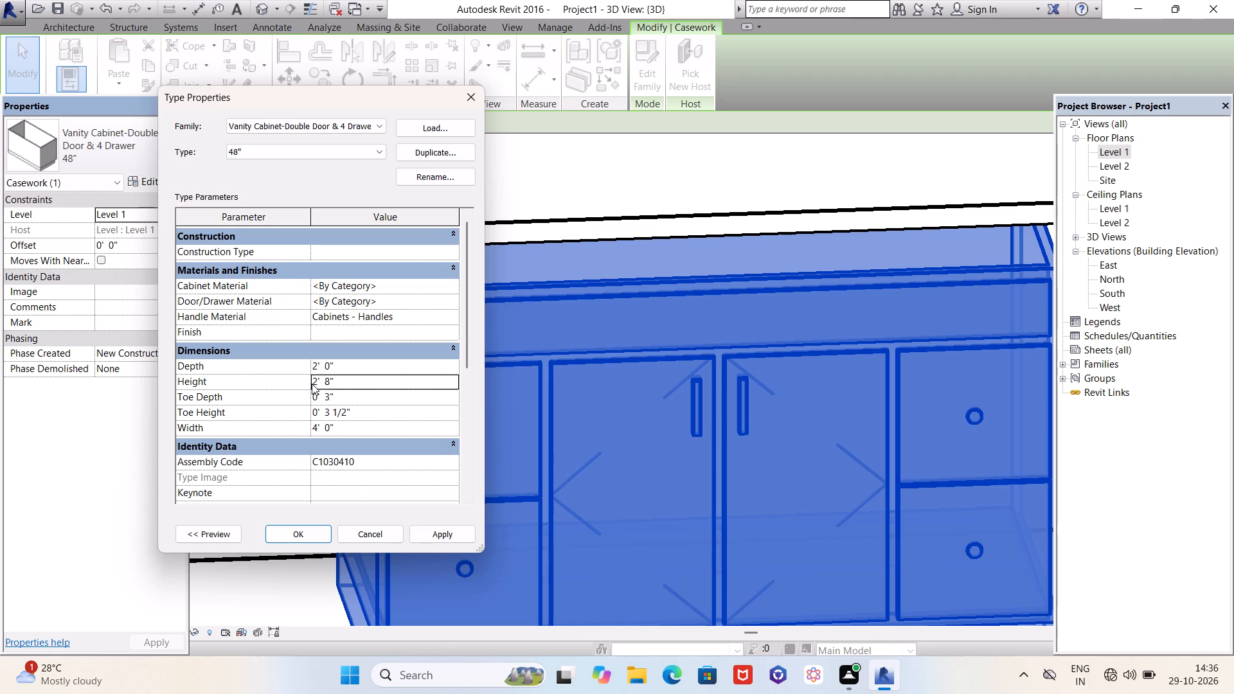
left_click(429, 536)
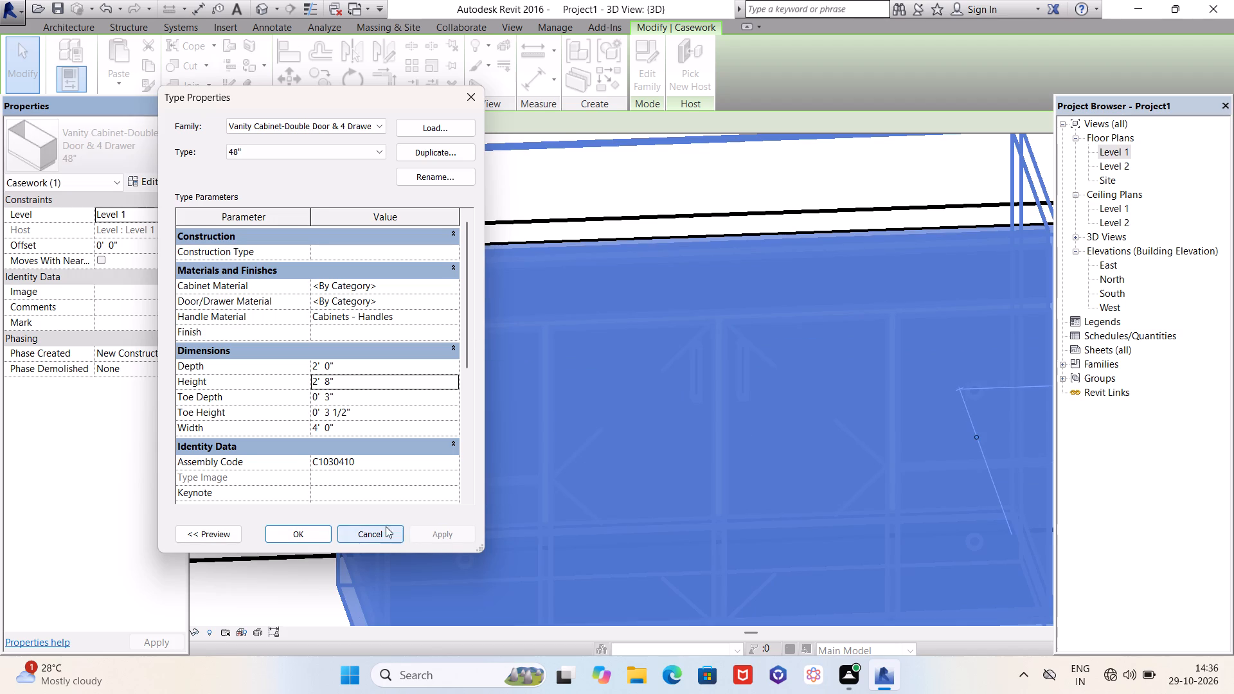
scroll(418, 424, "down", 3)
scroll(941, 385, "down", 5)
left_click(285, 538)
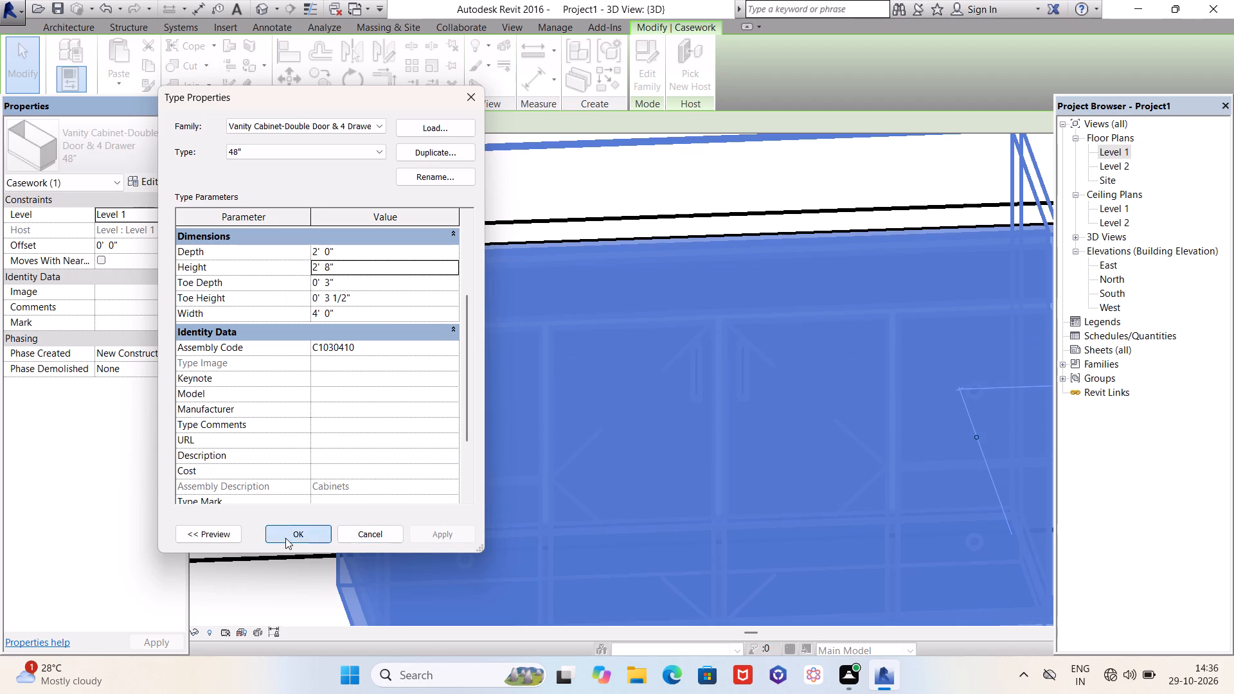
Check the cabinet top against the counter's underside and set the 48" vanity cabinet type's Height to 2' 9".
scroll(512, 332, "down", 6)
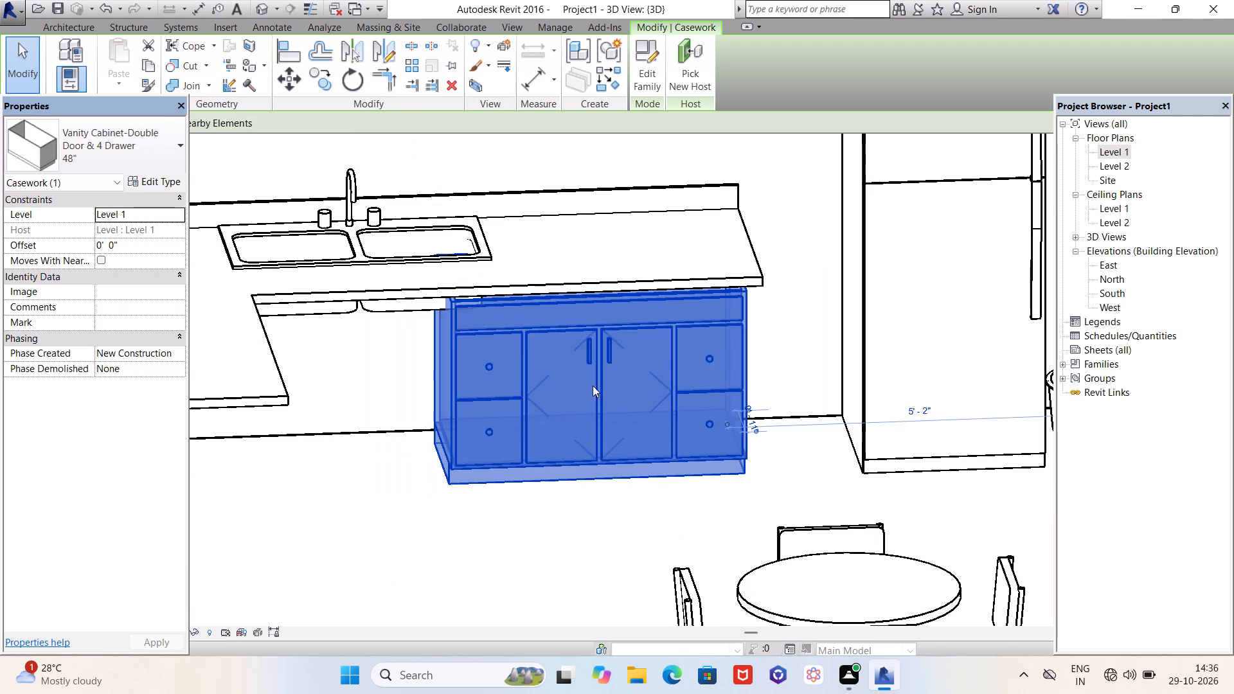
middle_click_drag(648, 418, 647, 352, "shift")
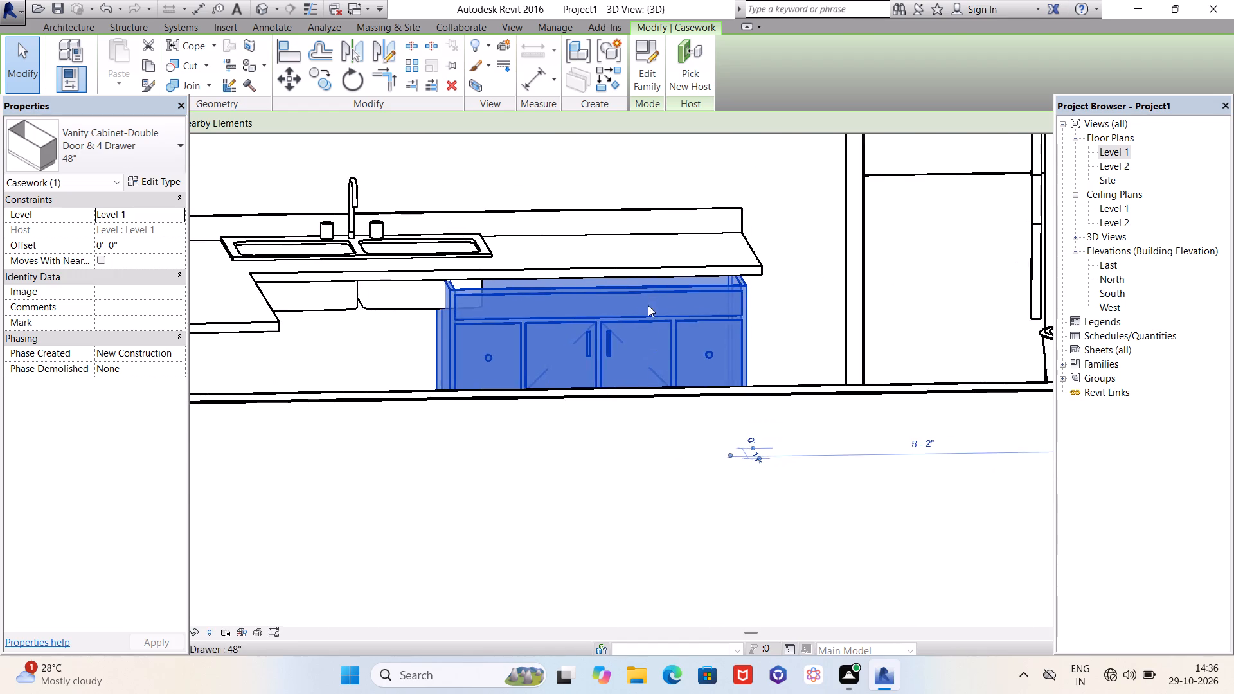
scroll(648, 301, "up", 5)
middle_click_drag(717, 307, 702, 358, "shift")
scroll(704, 358, "down", 6)
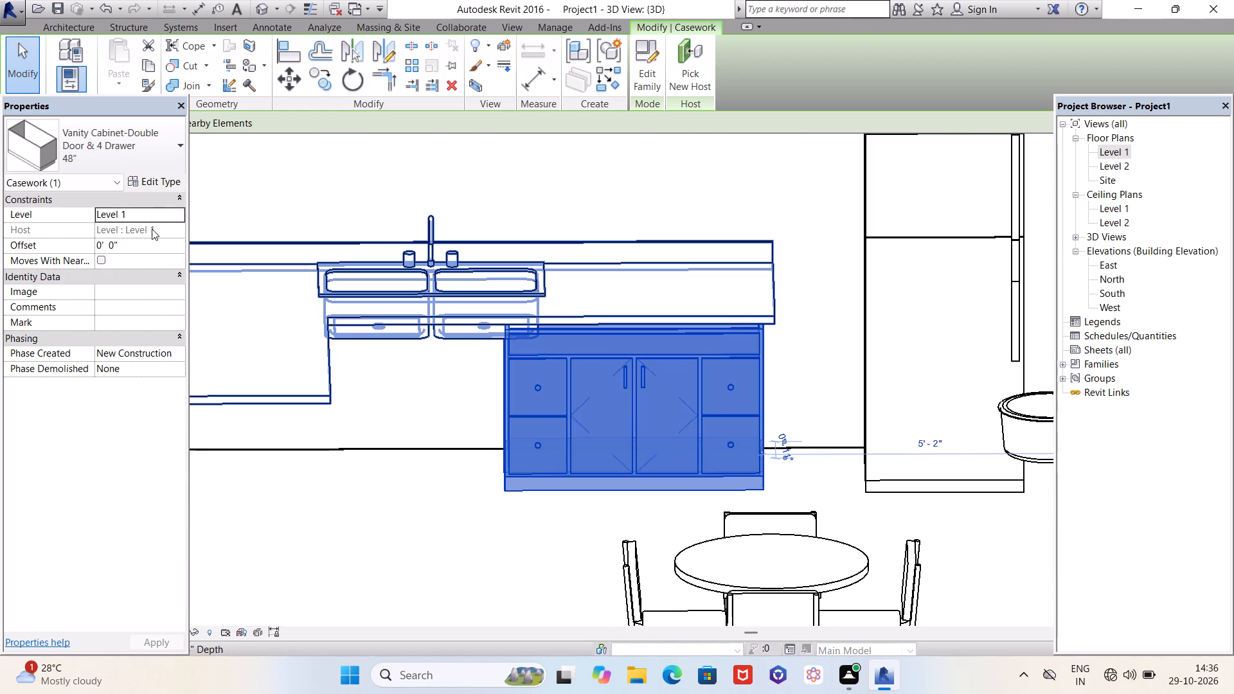
left_click(162, 182)
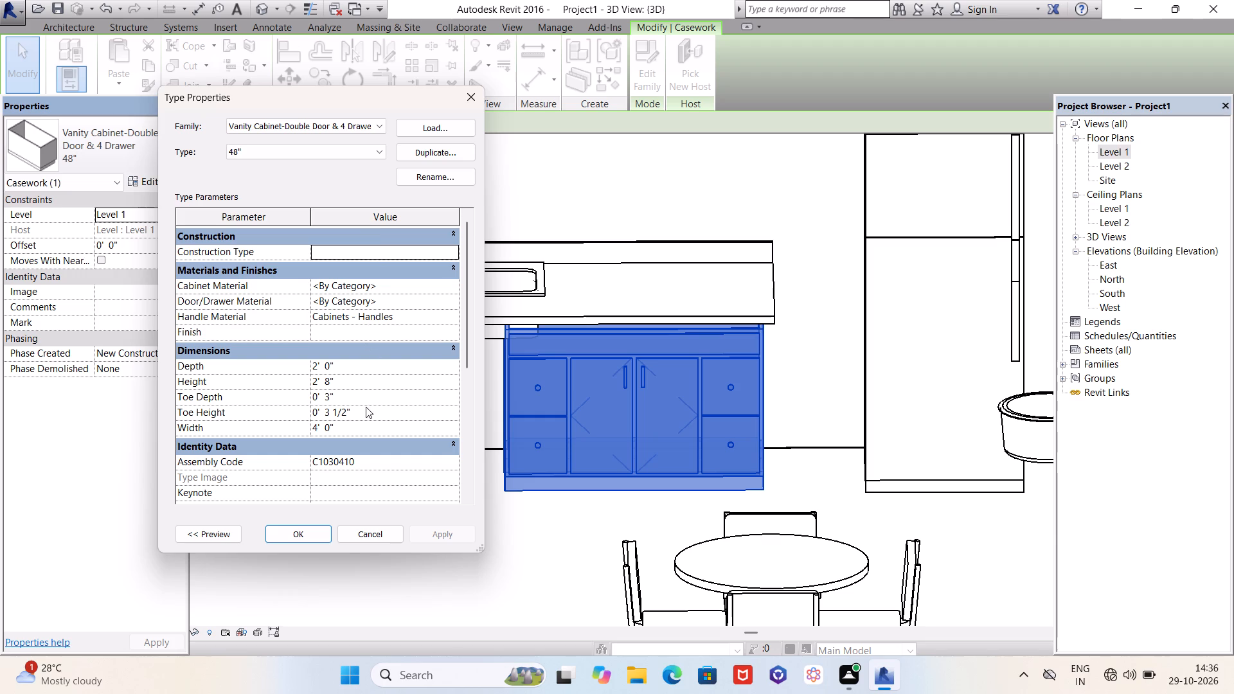
left_click_drag(358, 375, 317, 384)
left_click_drag(332, 382, 322, 382)
left_click_drag(322, 382, 312, 382)
type("2'")
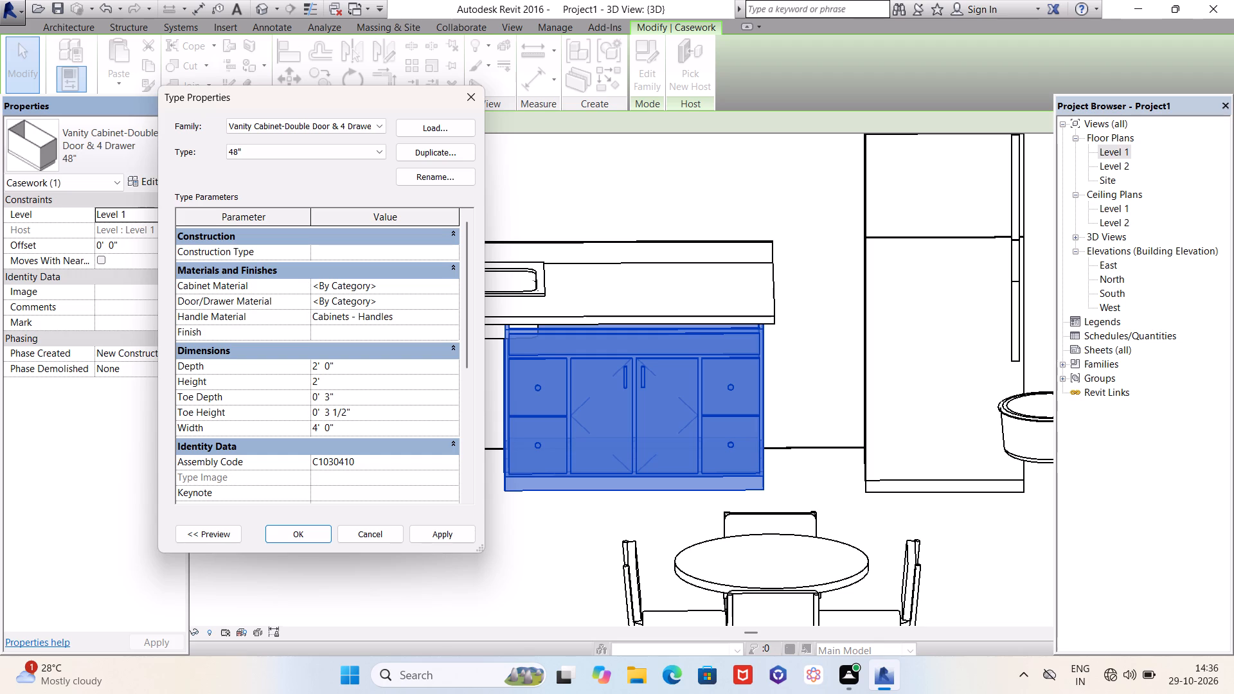
type("9\"")
key("Return")
left_click(434, 539)
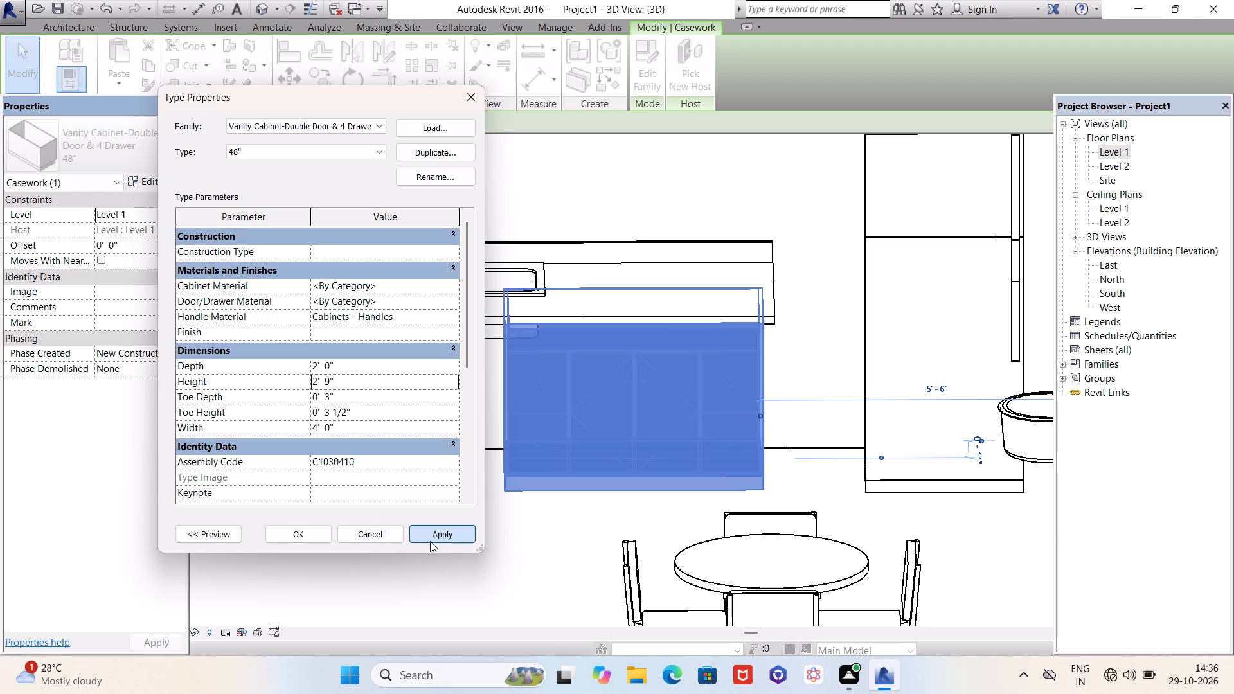
left_click(301, 527)
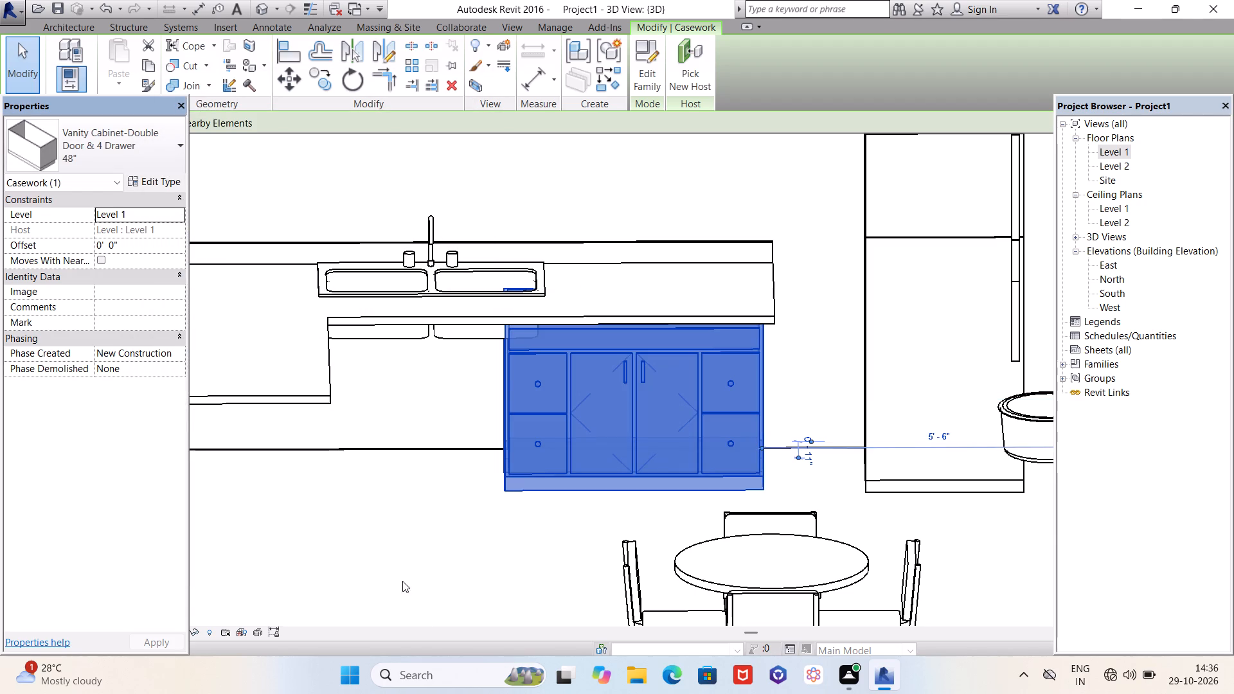
Examine the vanity cabinet's fit under the counter from several angles, then view the whole kitchen and dining area.
middle_click_drag(386, 440, 454, 546, "shift")
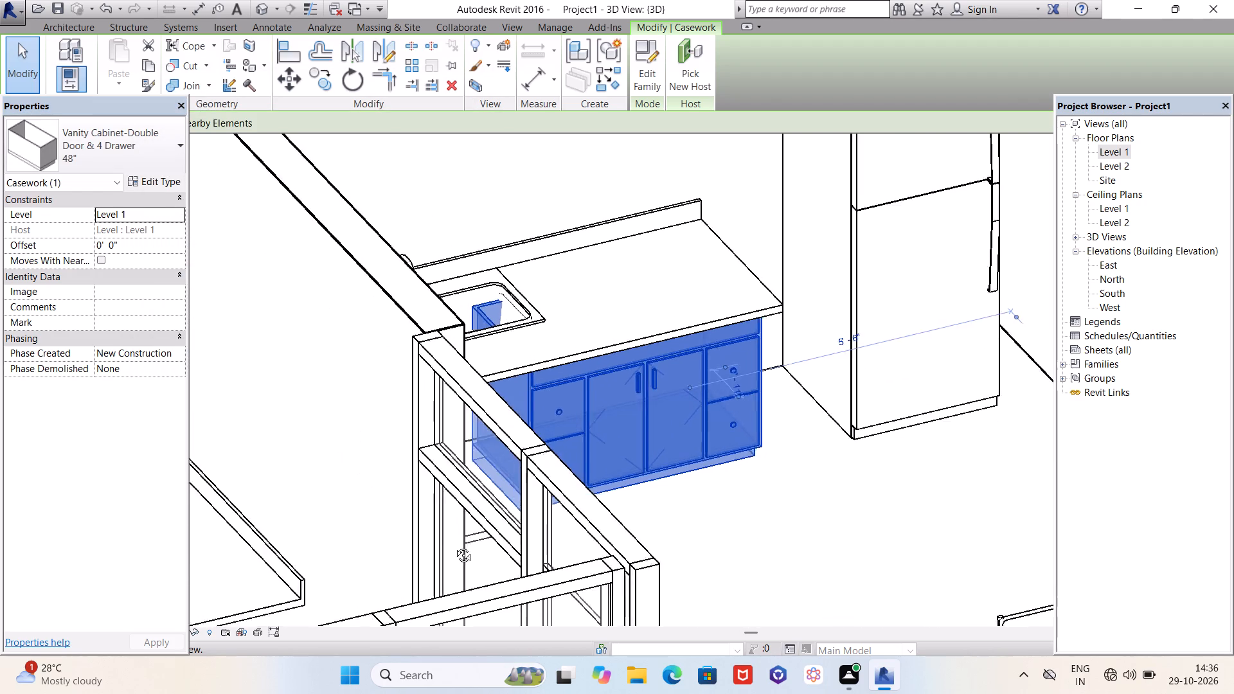
middle_click_drag(454, 546, 386, 418, "shift")
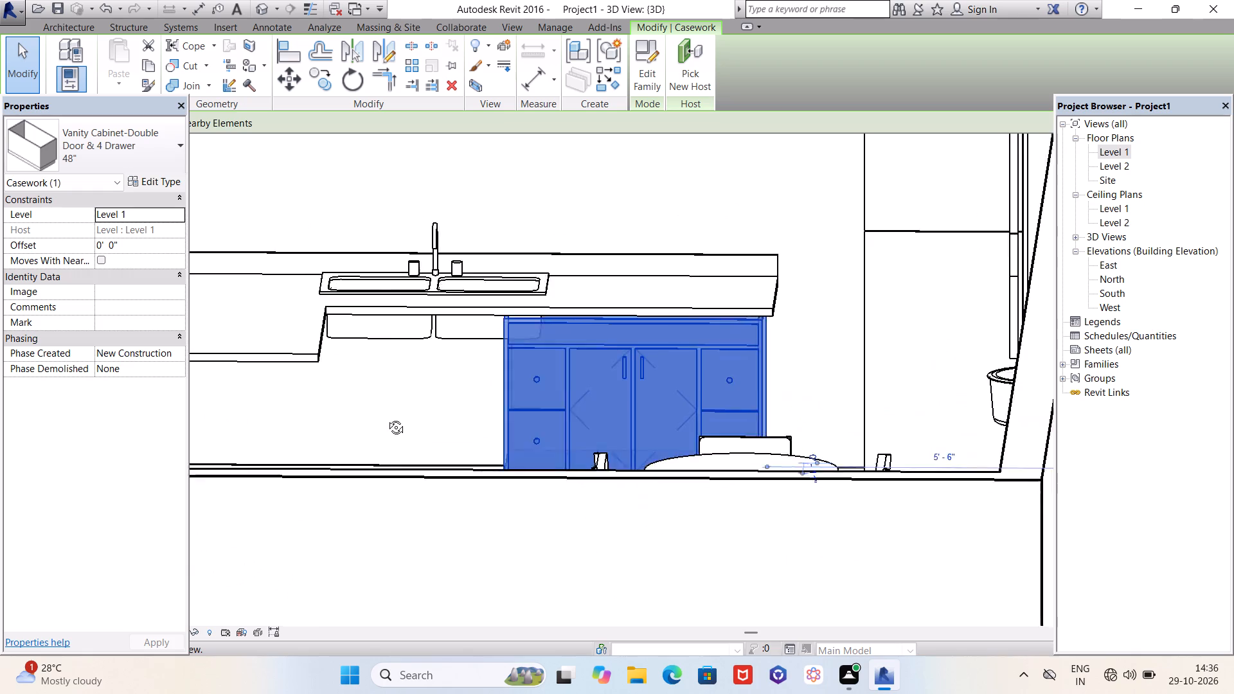
middle_click_drag(386, 418, 368, 451, "shift")
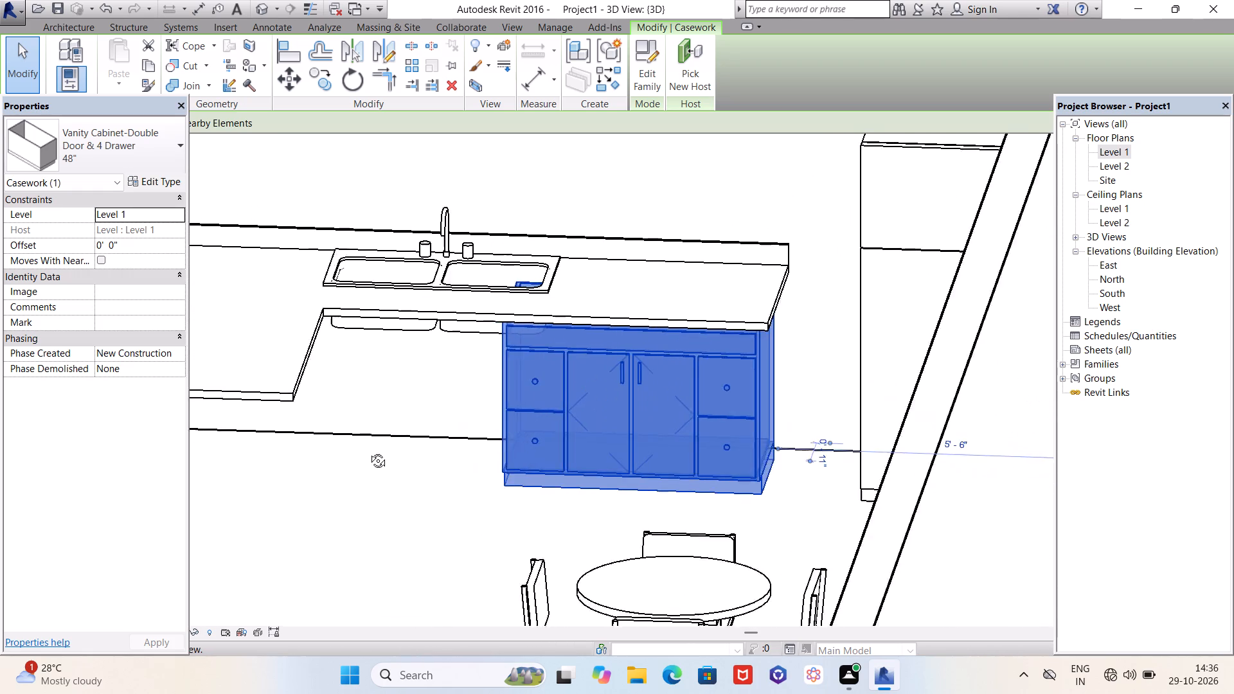
middle_click_drag(368, 451, 401, 439, "shift")
left_click(442, 536)
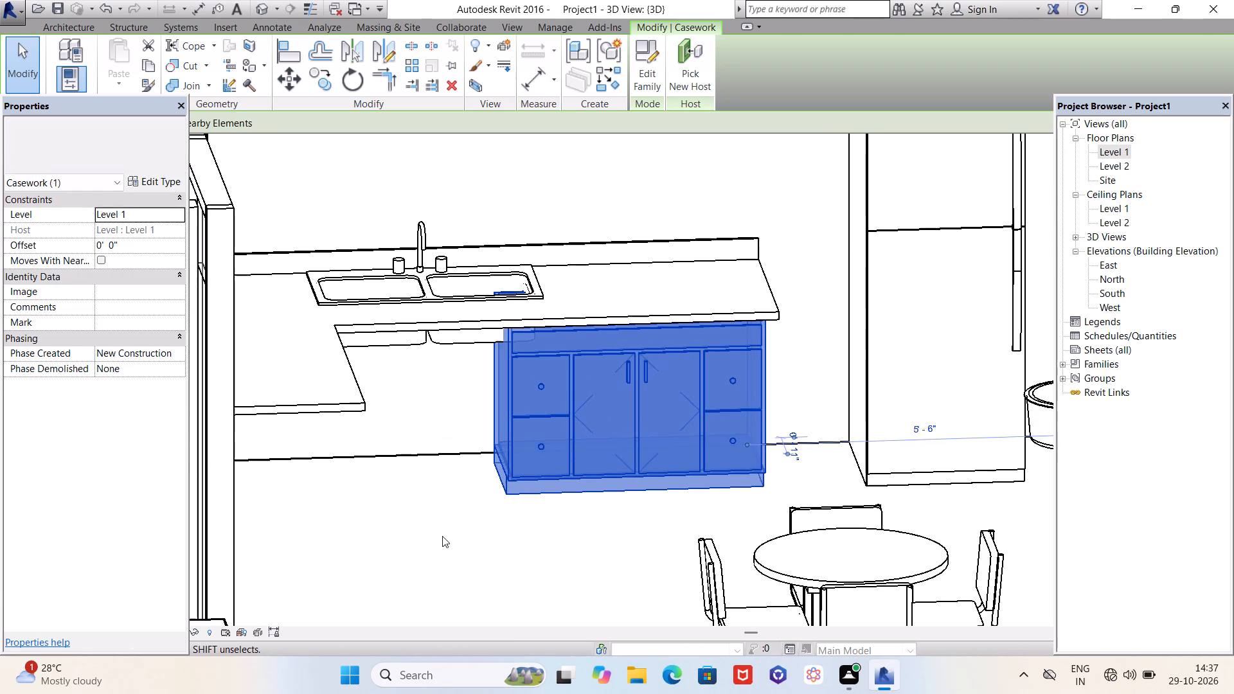
scroll(442, 536, "down", 3)
scroll(445, 443, "down", 2)
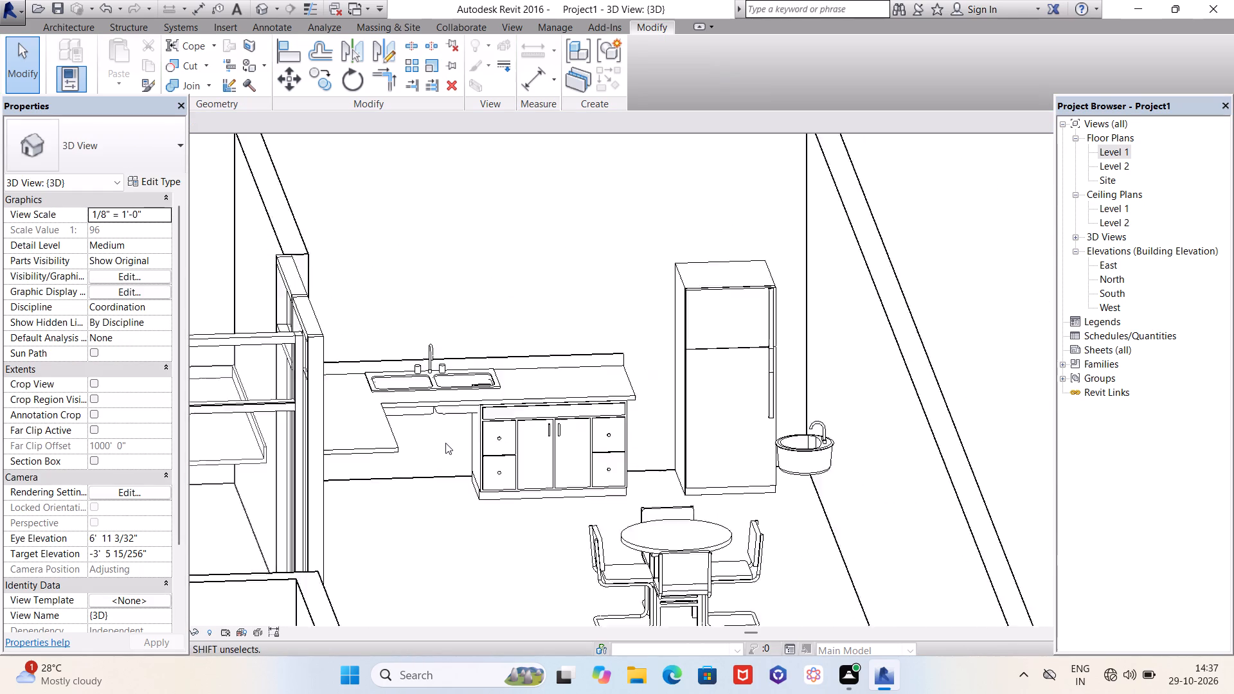
scroll(445, 443, "down", 3)
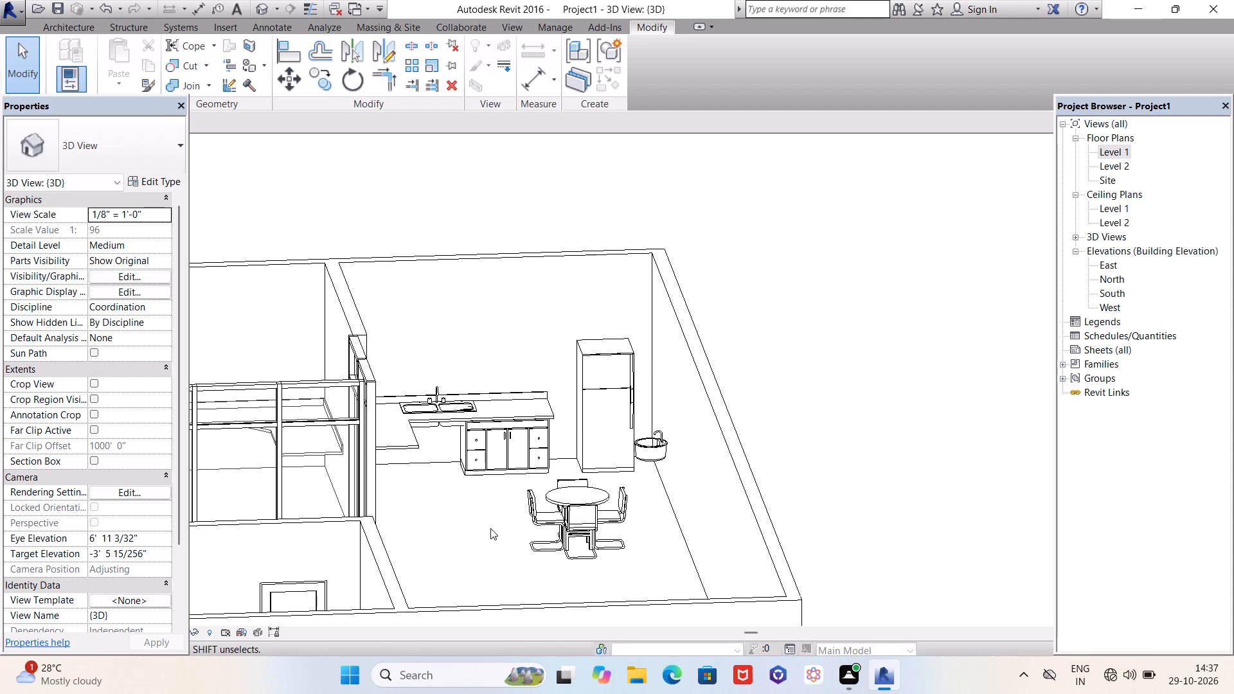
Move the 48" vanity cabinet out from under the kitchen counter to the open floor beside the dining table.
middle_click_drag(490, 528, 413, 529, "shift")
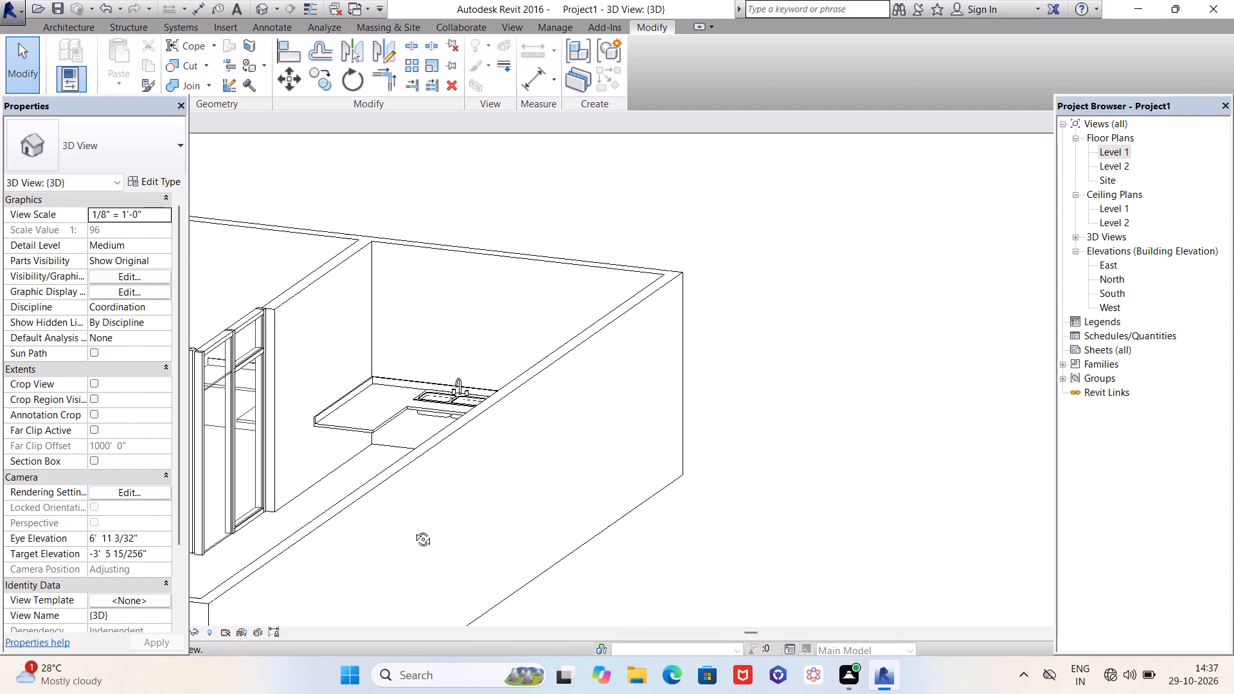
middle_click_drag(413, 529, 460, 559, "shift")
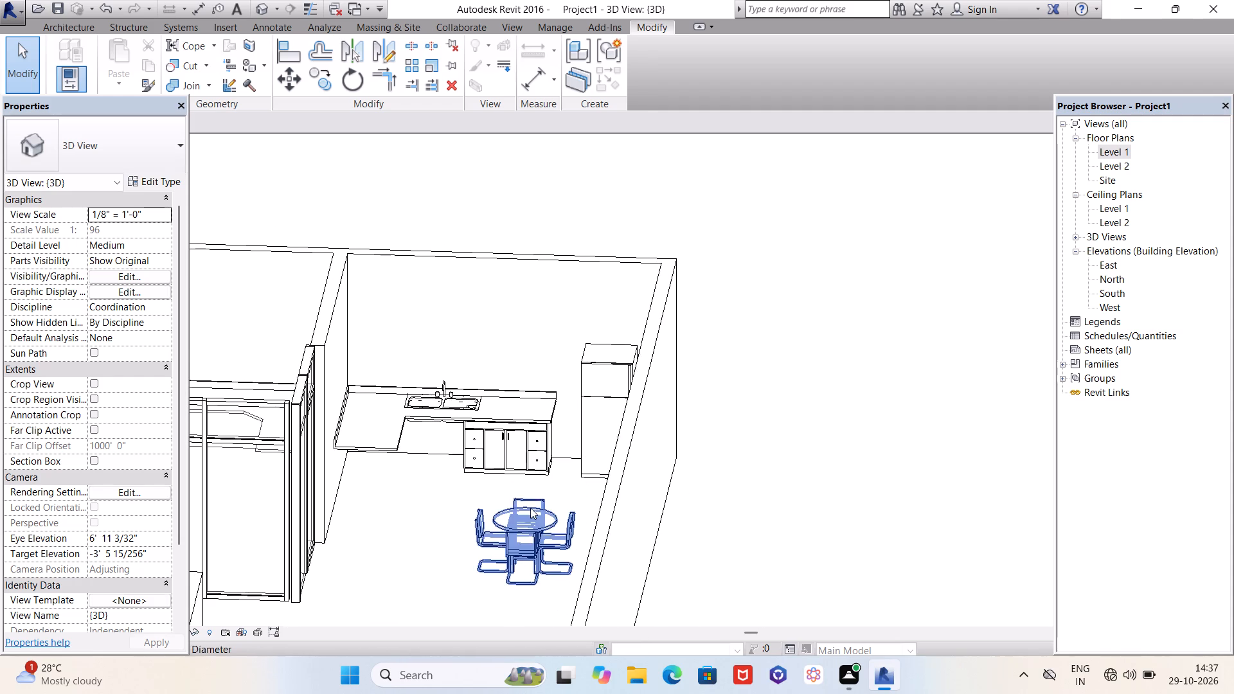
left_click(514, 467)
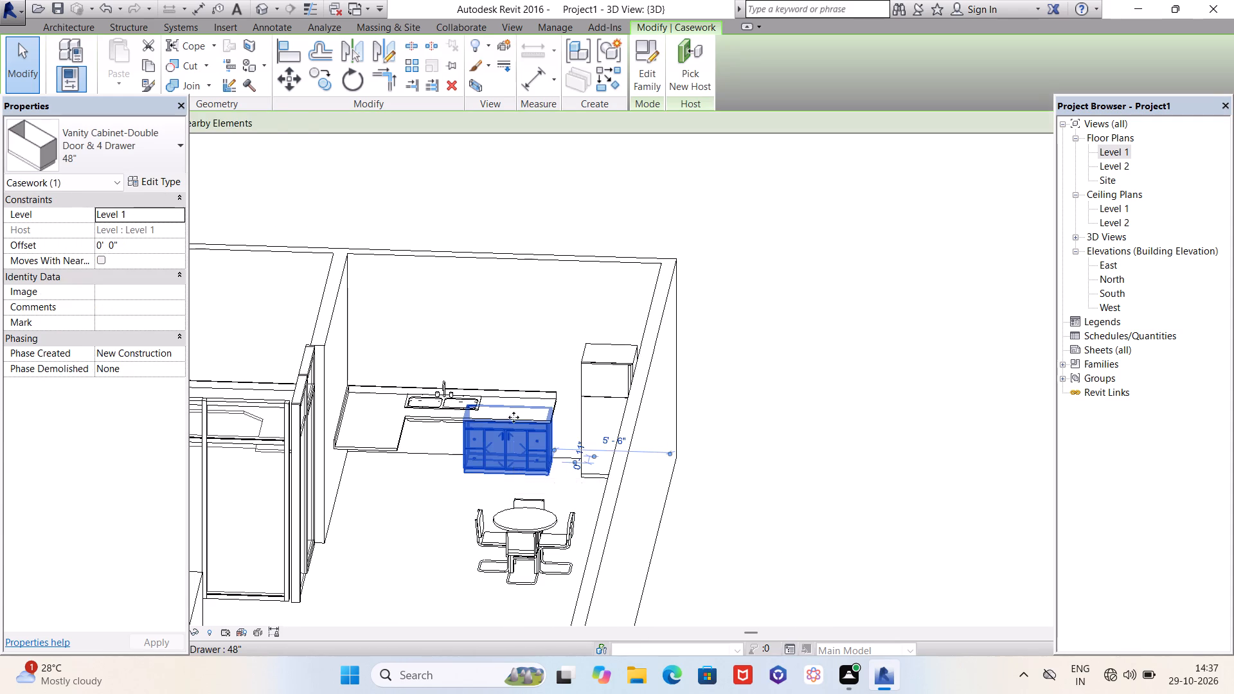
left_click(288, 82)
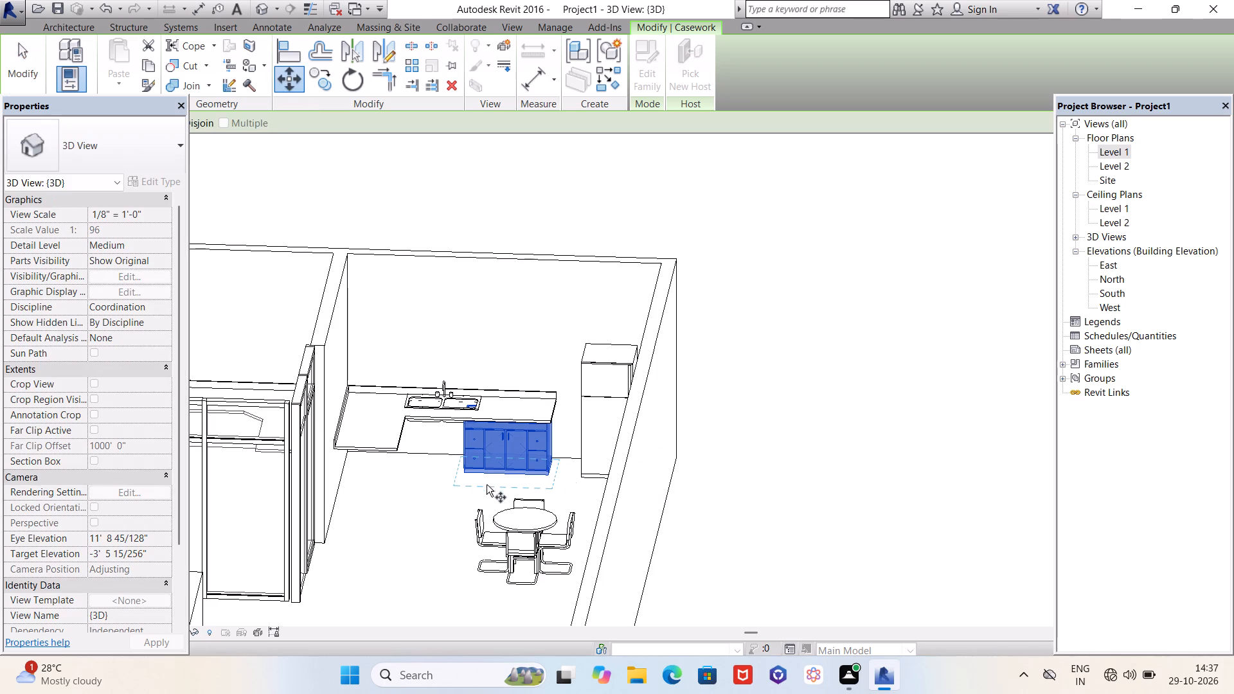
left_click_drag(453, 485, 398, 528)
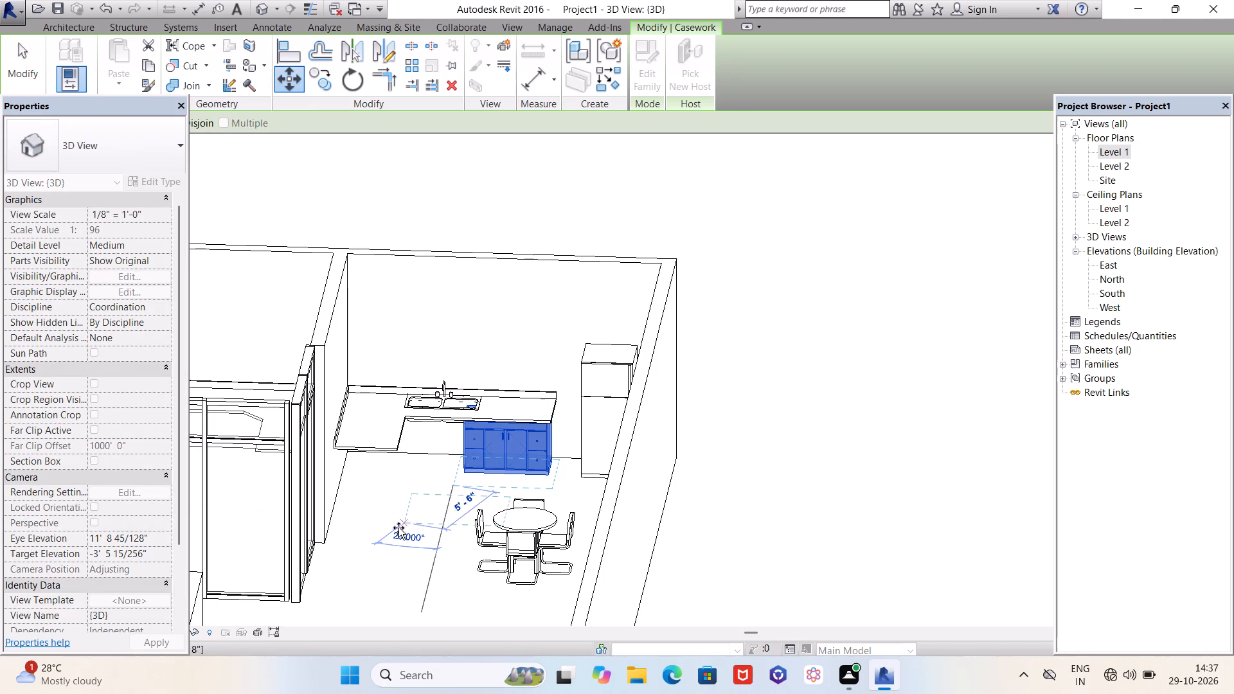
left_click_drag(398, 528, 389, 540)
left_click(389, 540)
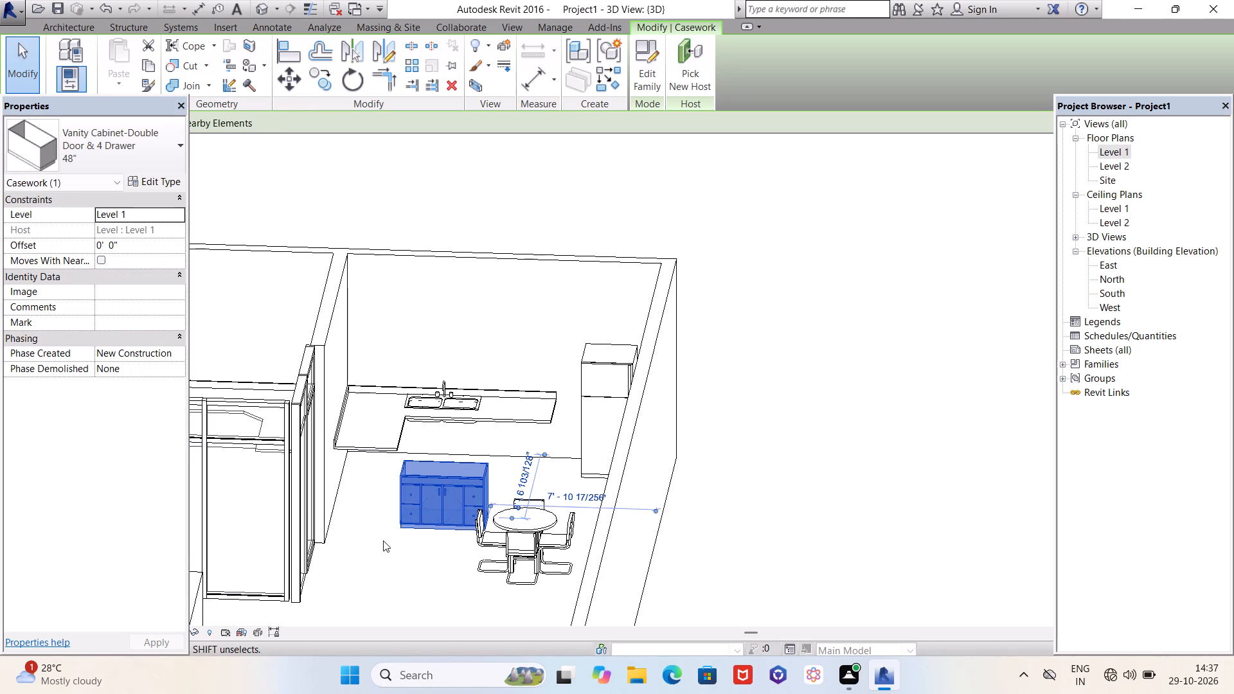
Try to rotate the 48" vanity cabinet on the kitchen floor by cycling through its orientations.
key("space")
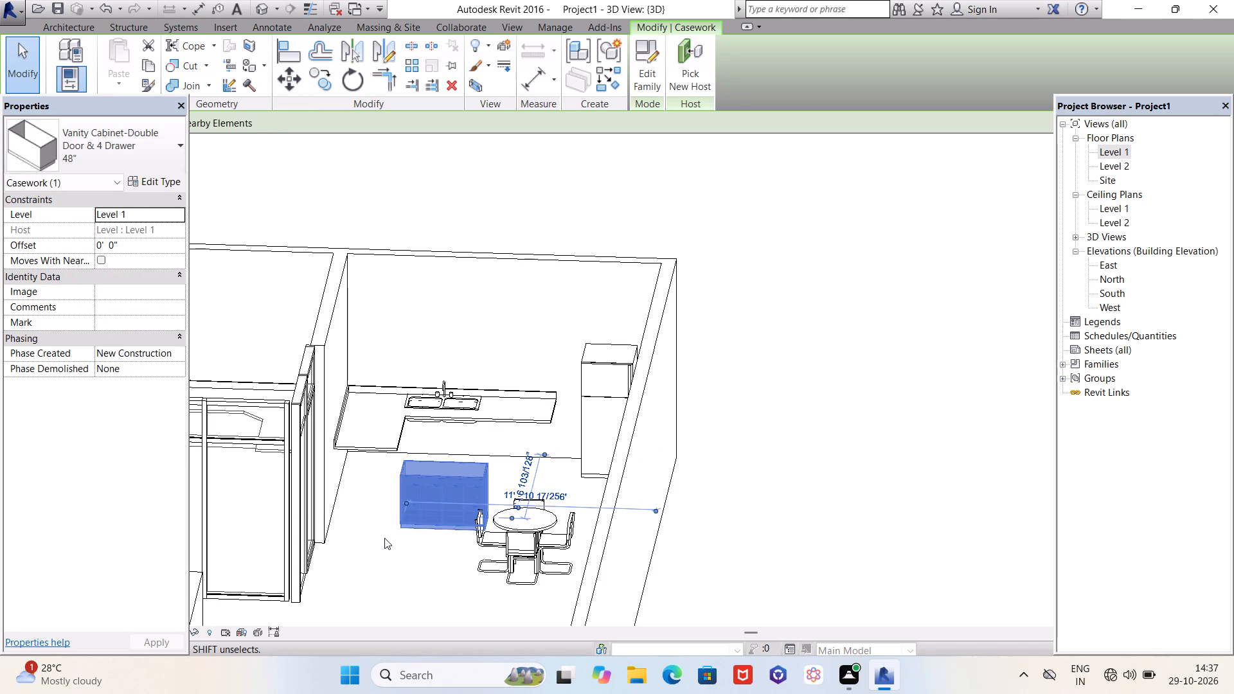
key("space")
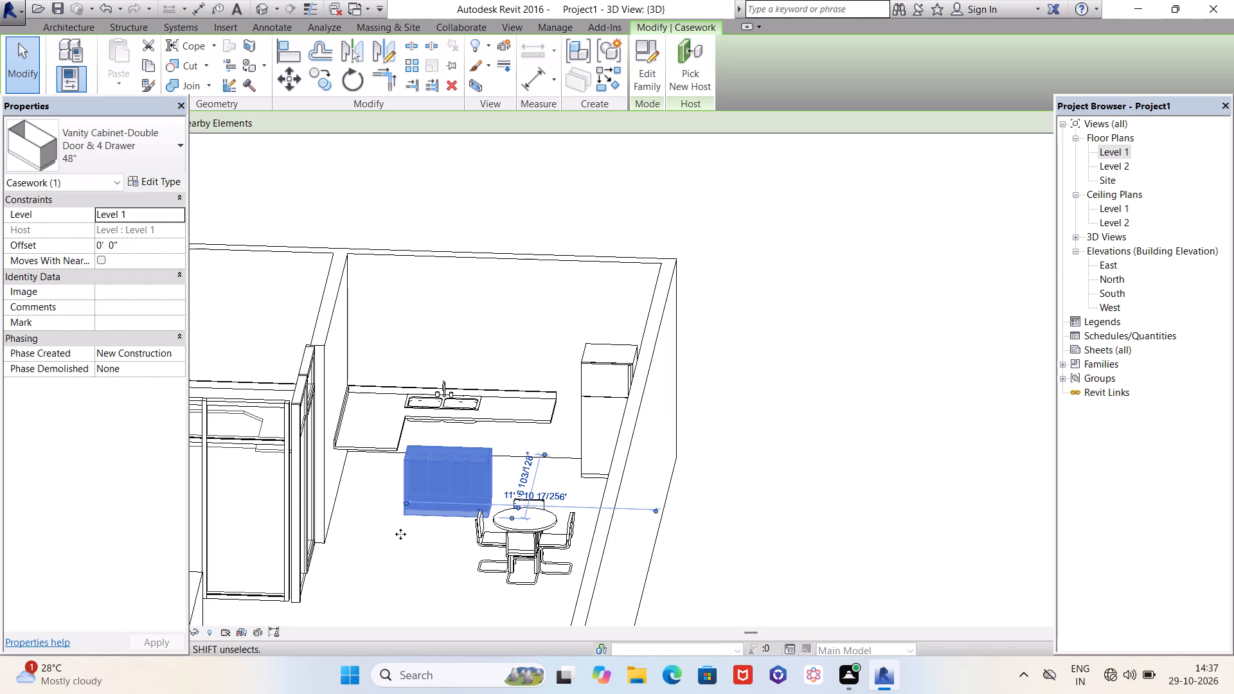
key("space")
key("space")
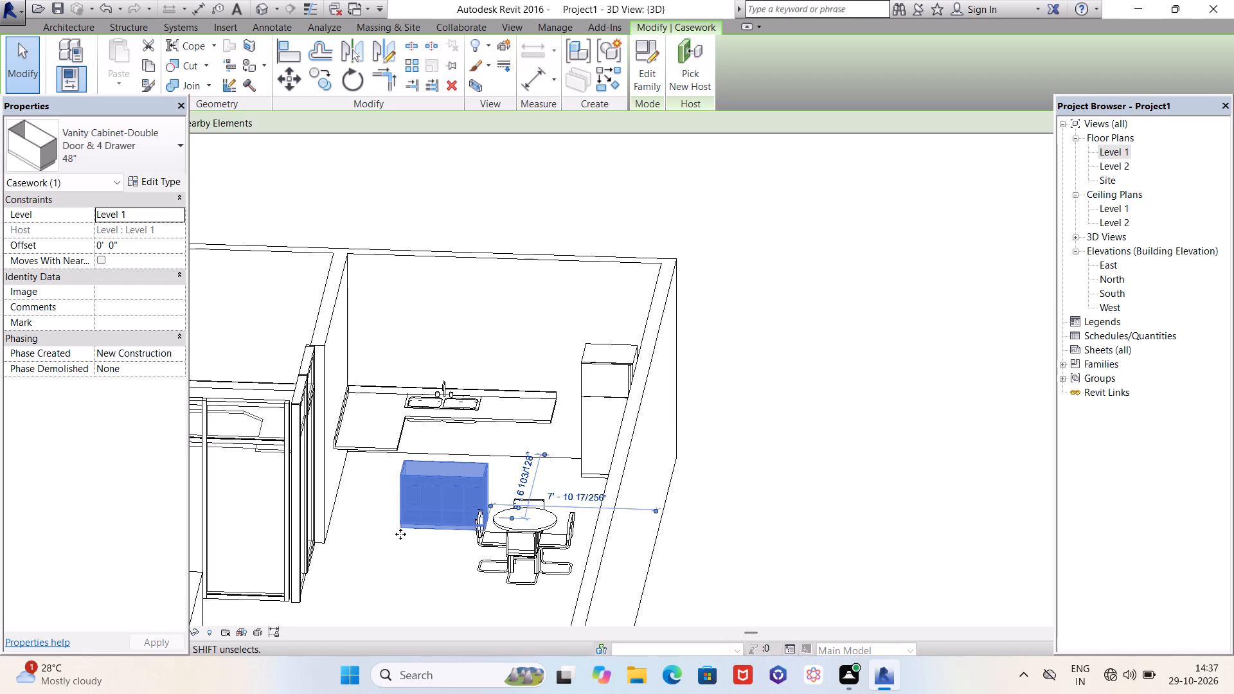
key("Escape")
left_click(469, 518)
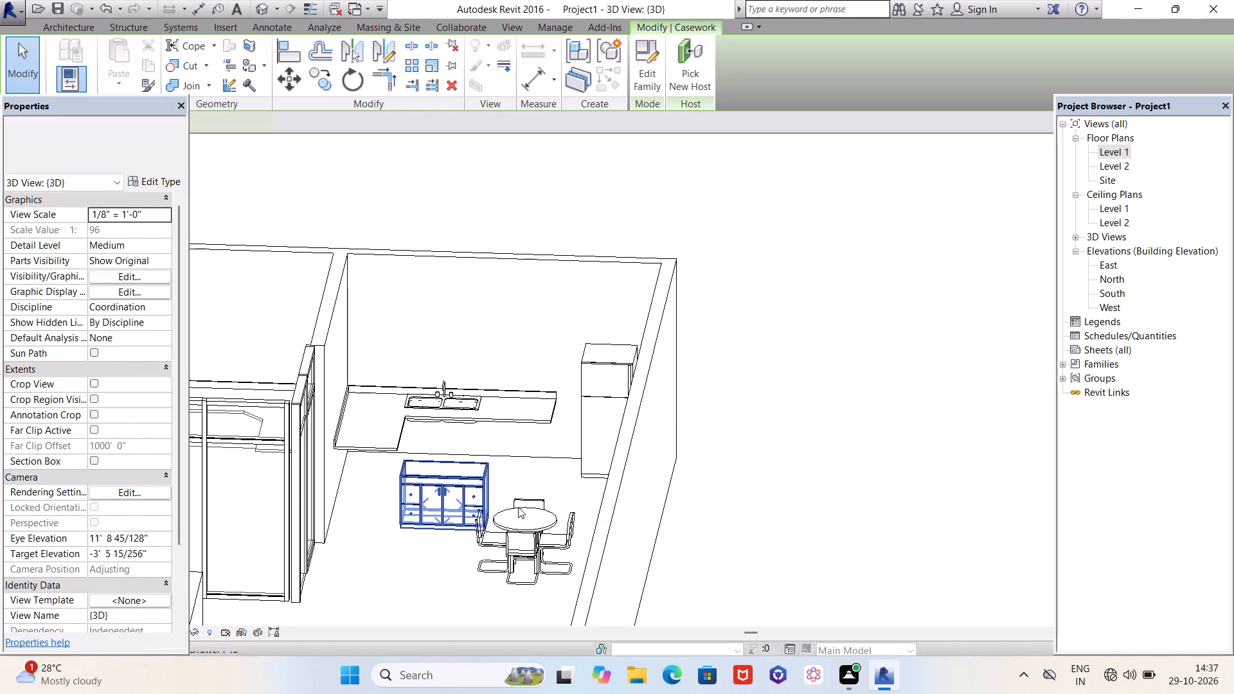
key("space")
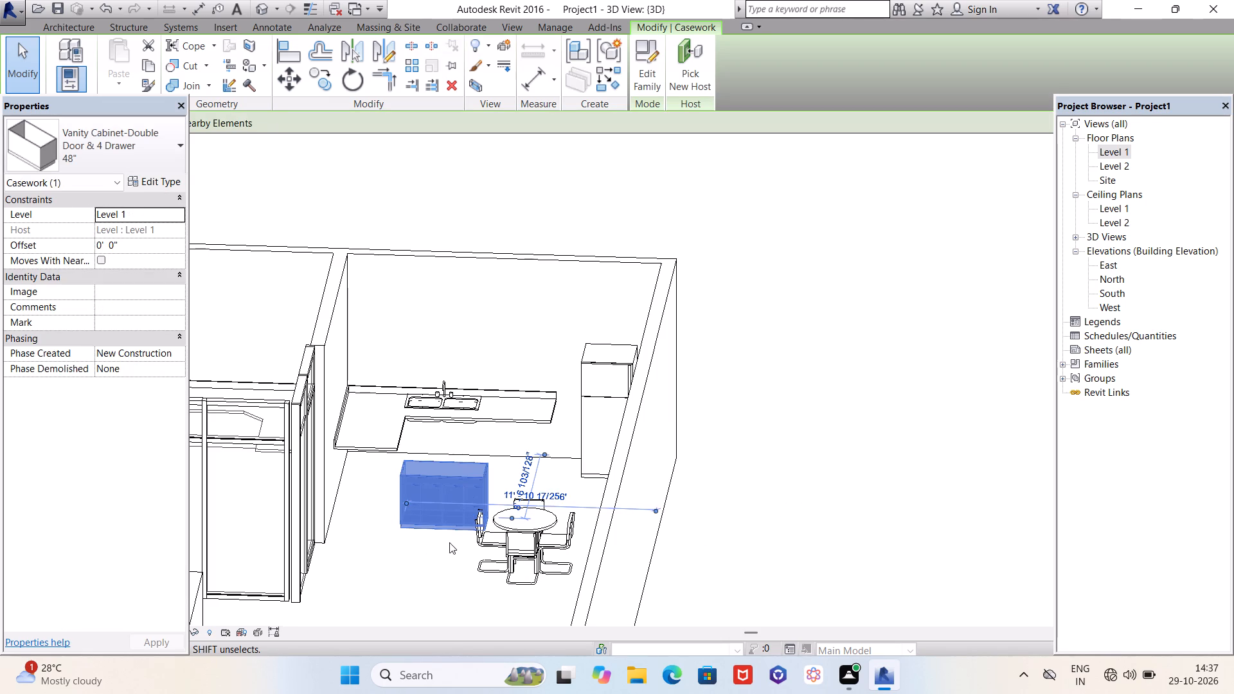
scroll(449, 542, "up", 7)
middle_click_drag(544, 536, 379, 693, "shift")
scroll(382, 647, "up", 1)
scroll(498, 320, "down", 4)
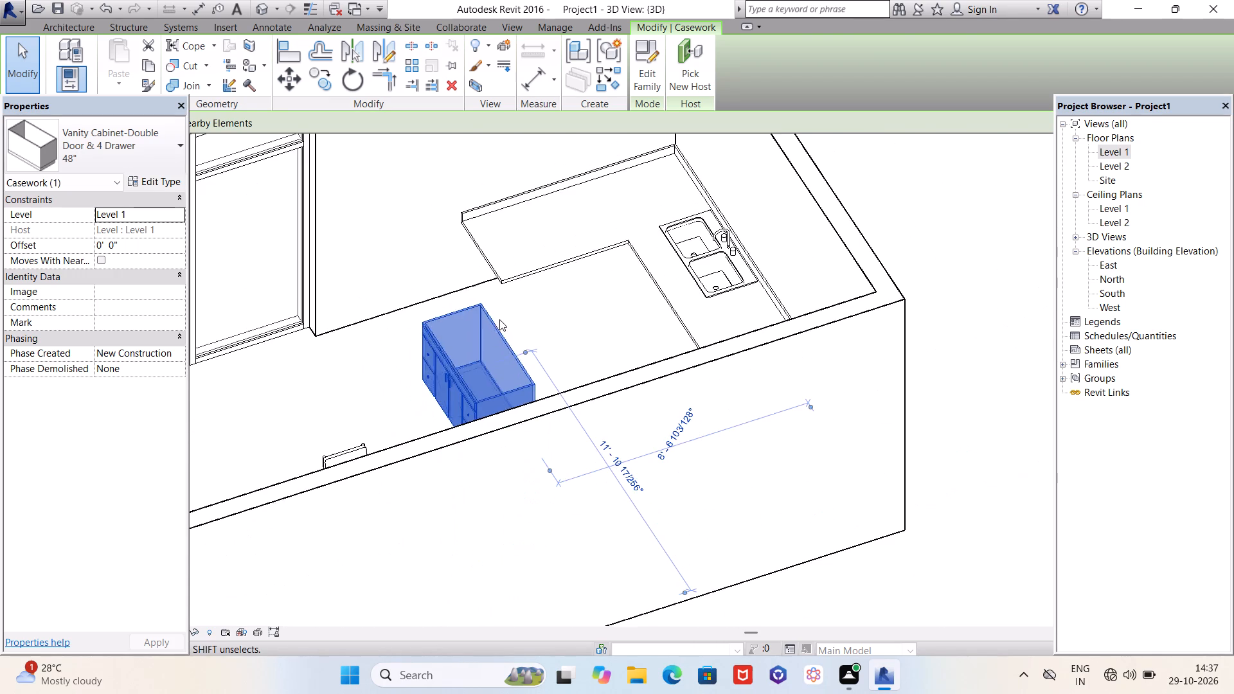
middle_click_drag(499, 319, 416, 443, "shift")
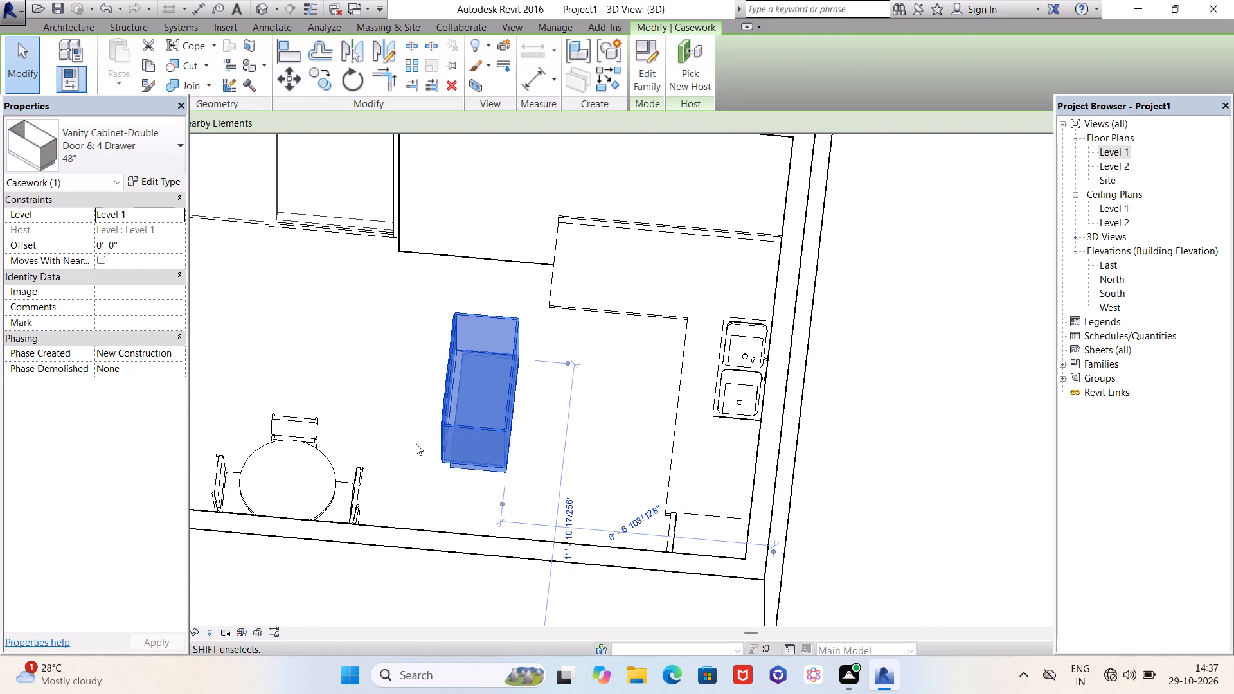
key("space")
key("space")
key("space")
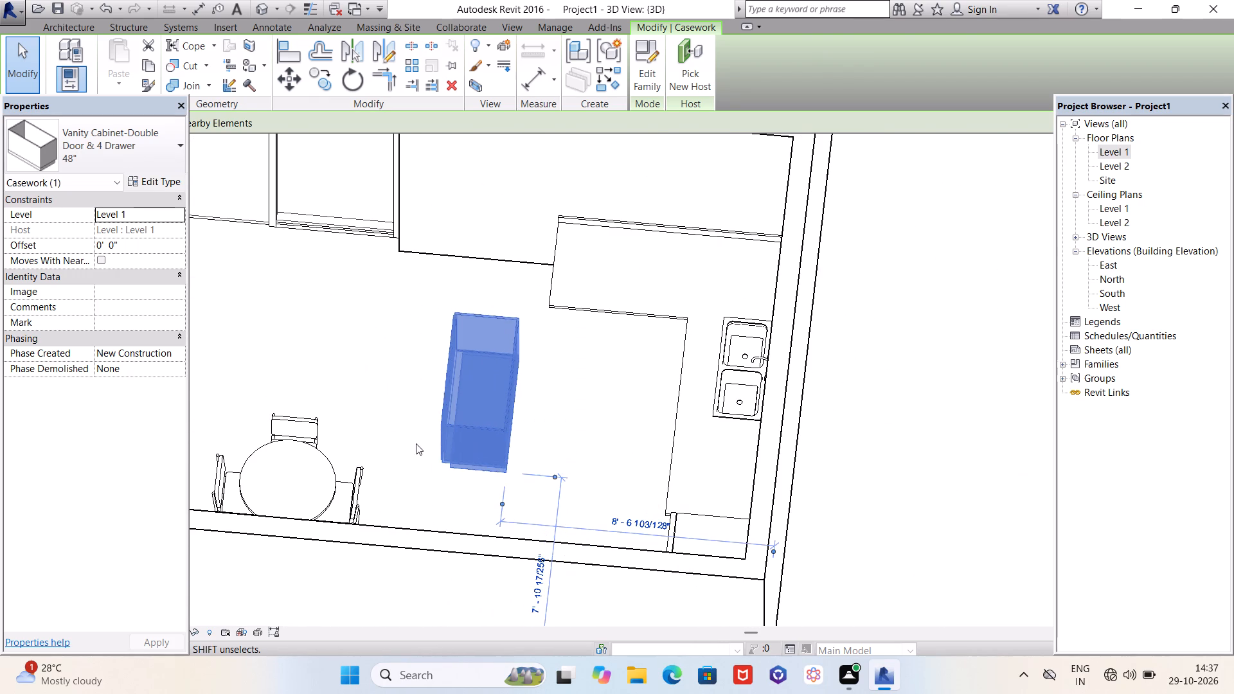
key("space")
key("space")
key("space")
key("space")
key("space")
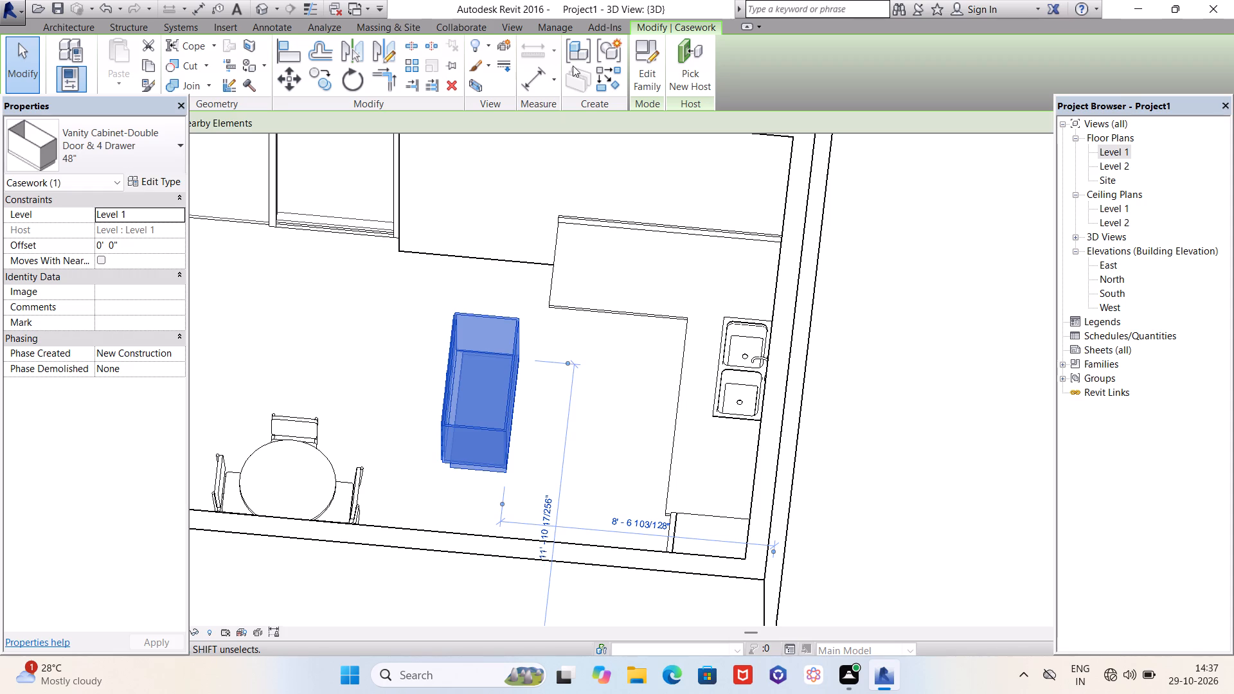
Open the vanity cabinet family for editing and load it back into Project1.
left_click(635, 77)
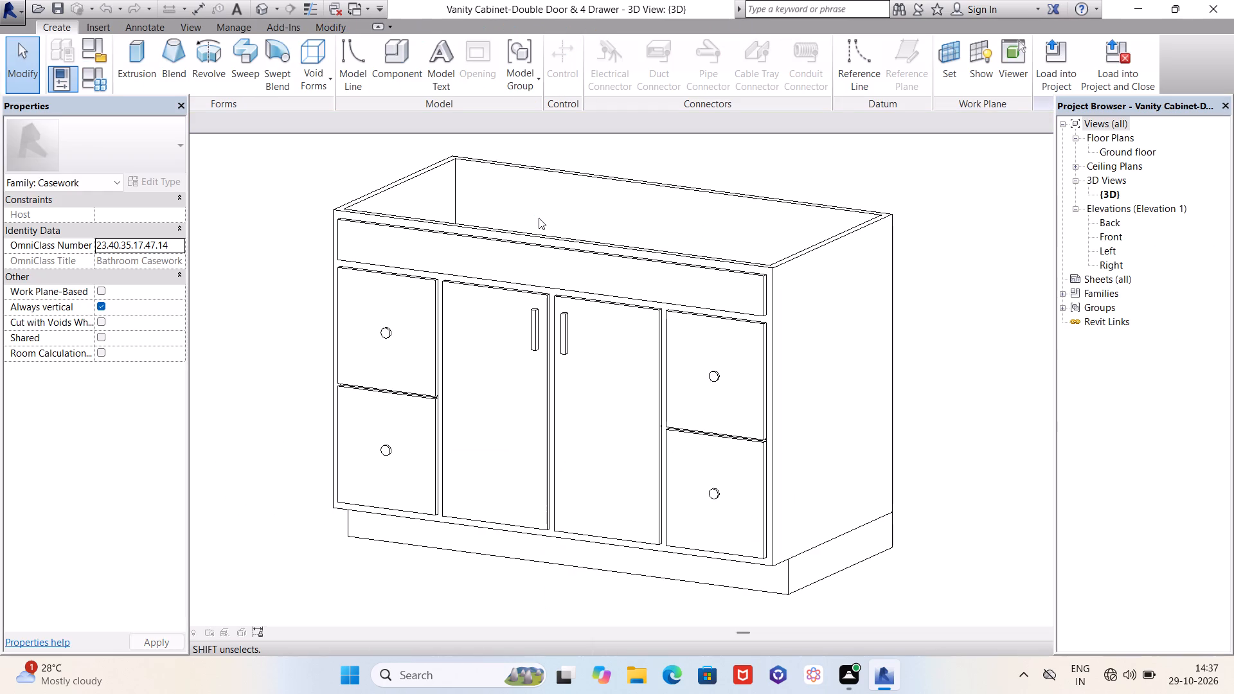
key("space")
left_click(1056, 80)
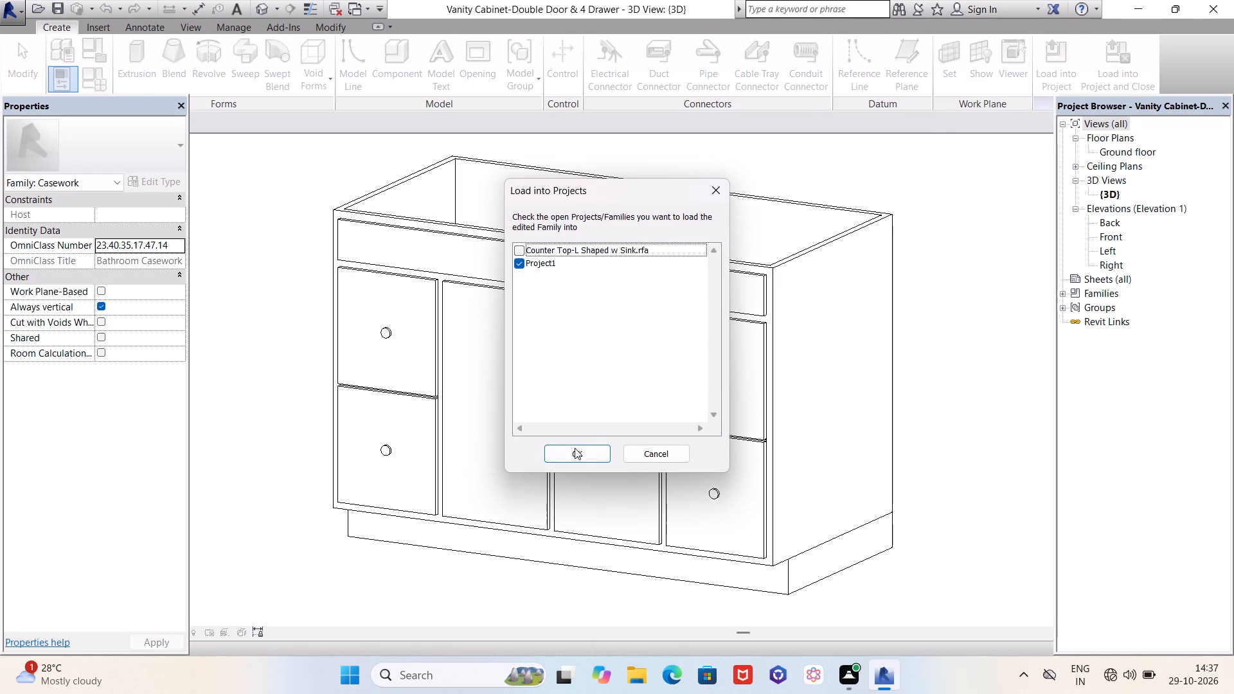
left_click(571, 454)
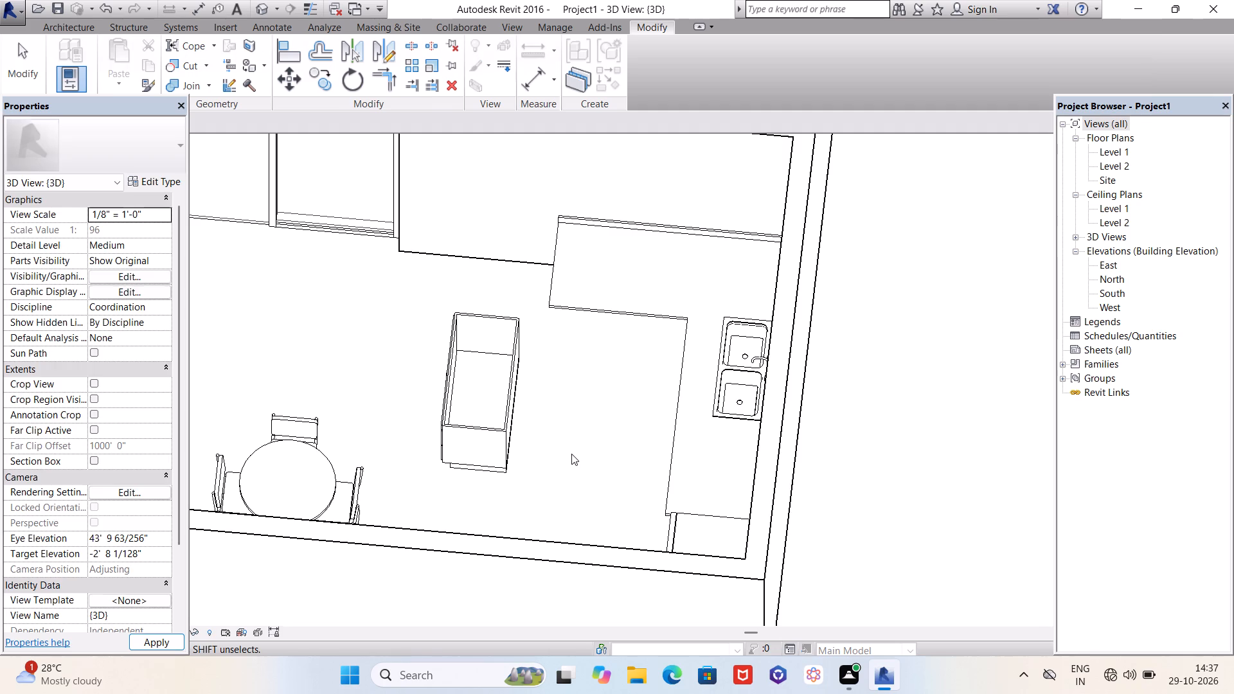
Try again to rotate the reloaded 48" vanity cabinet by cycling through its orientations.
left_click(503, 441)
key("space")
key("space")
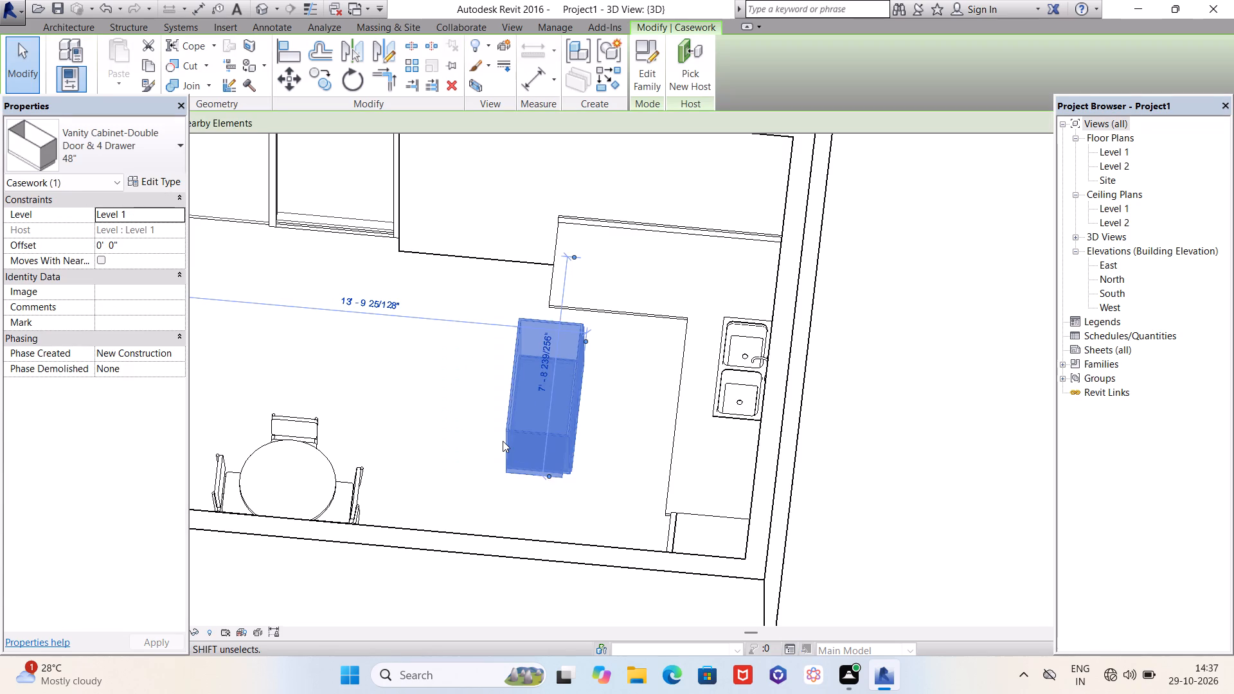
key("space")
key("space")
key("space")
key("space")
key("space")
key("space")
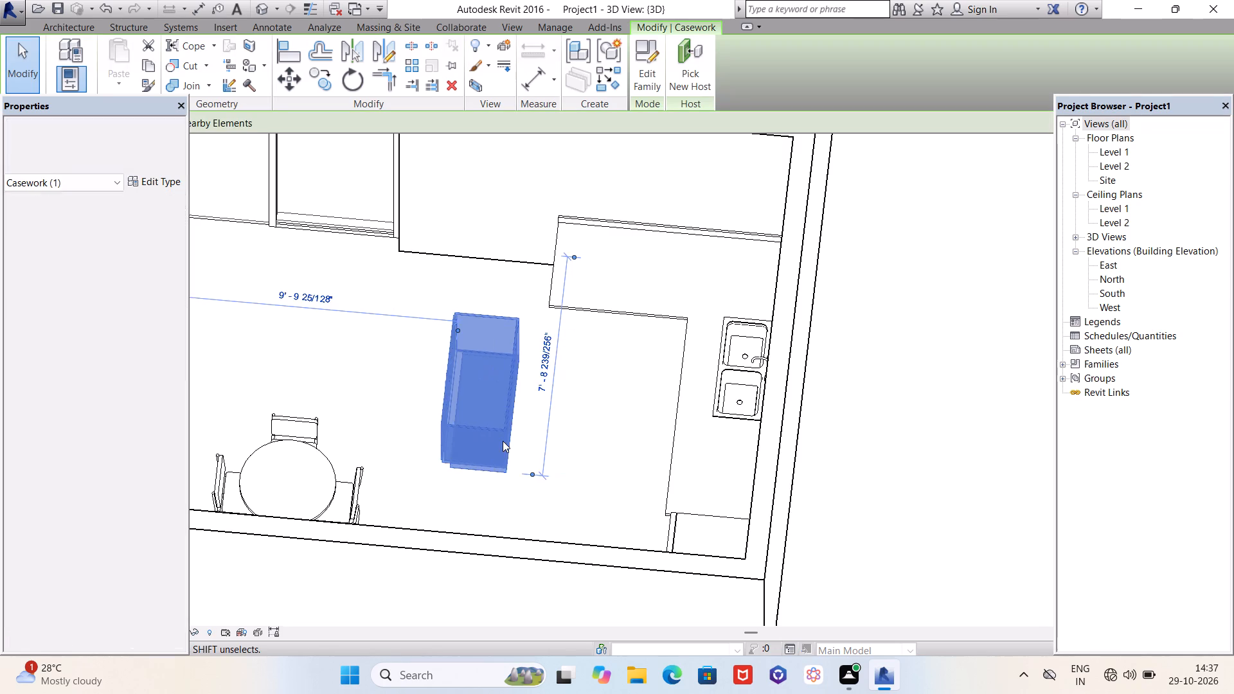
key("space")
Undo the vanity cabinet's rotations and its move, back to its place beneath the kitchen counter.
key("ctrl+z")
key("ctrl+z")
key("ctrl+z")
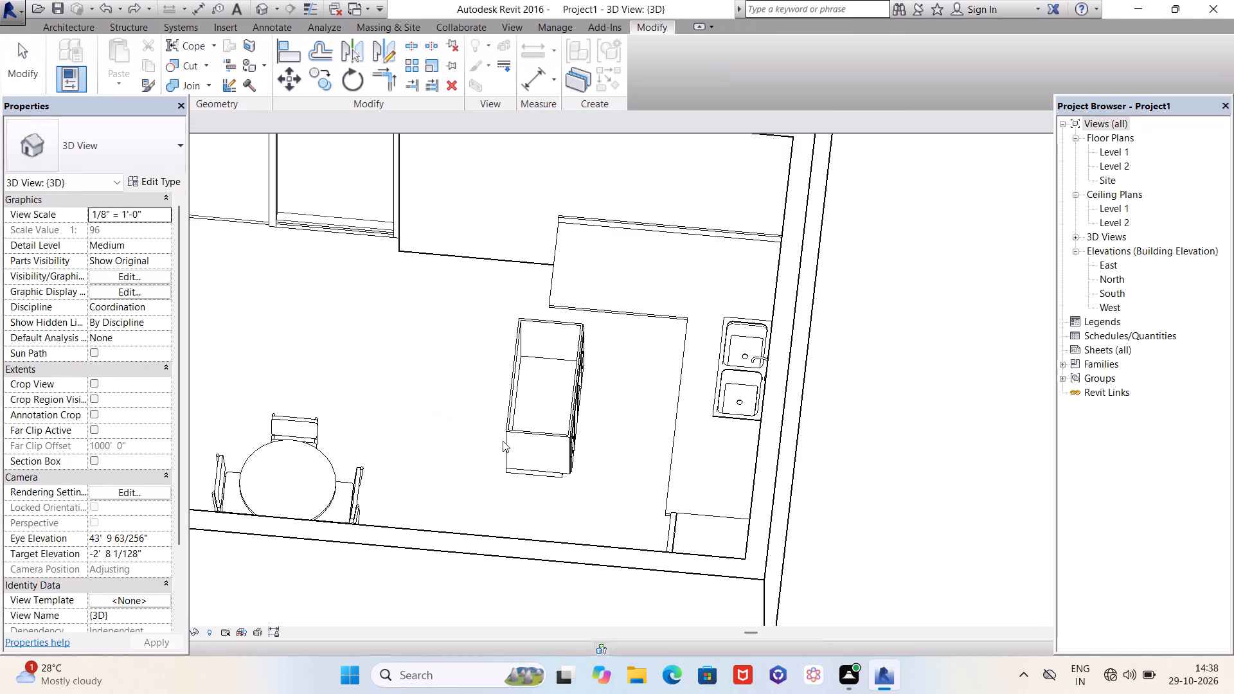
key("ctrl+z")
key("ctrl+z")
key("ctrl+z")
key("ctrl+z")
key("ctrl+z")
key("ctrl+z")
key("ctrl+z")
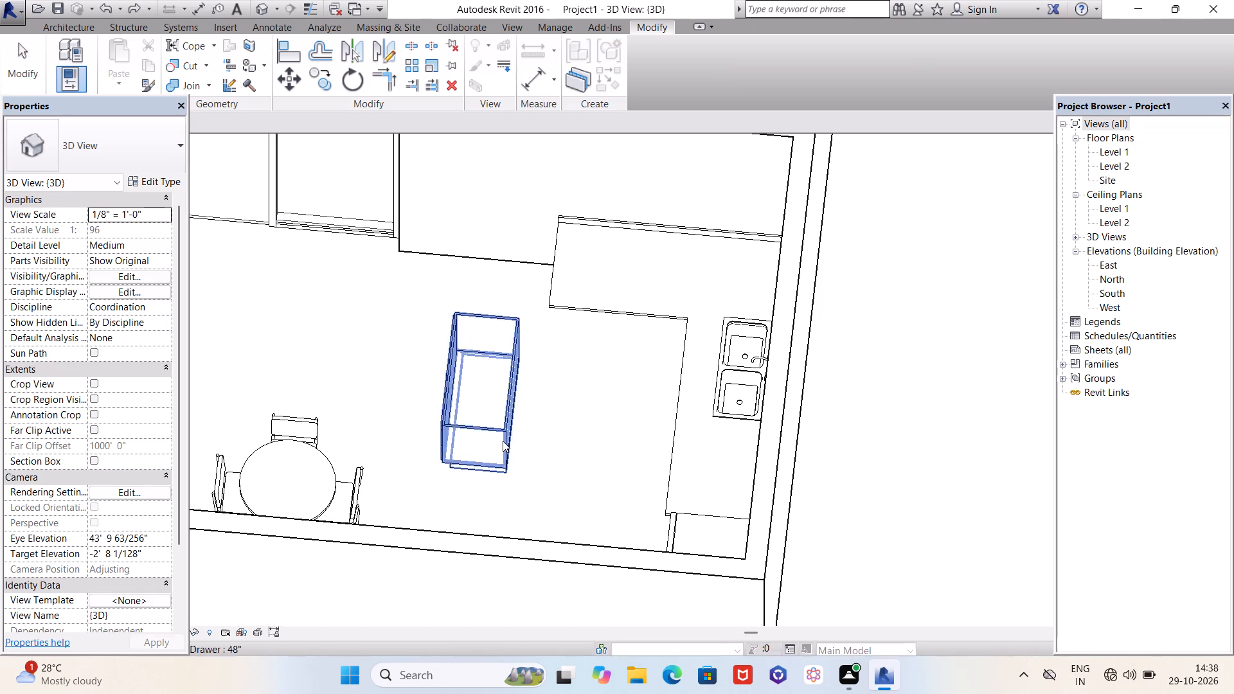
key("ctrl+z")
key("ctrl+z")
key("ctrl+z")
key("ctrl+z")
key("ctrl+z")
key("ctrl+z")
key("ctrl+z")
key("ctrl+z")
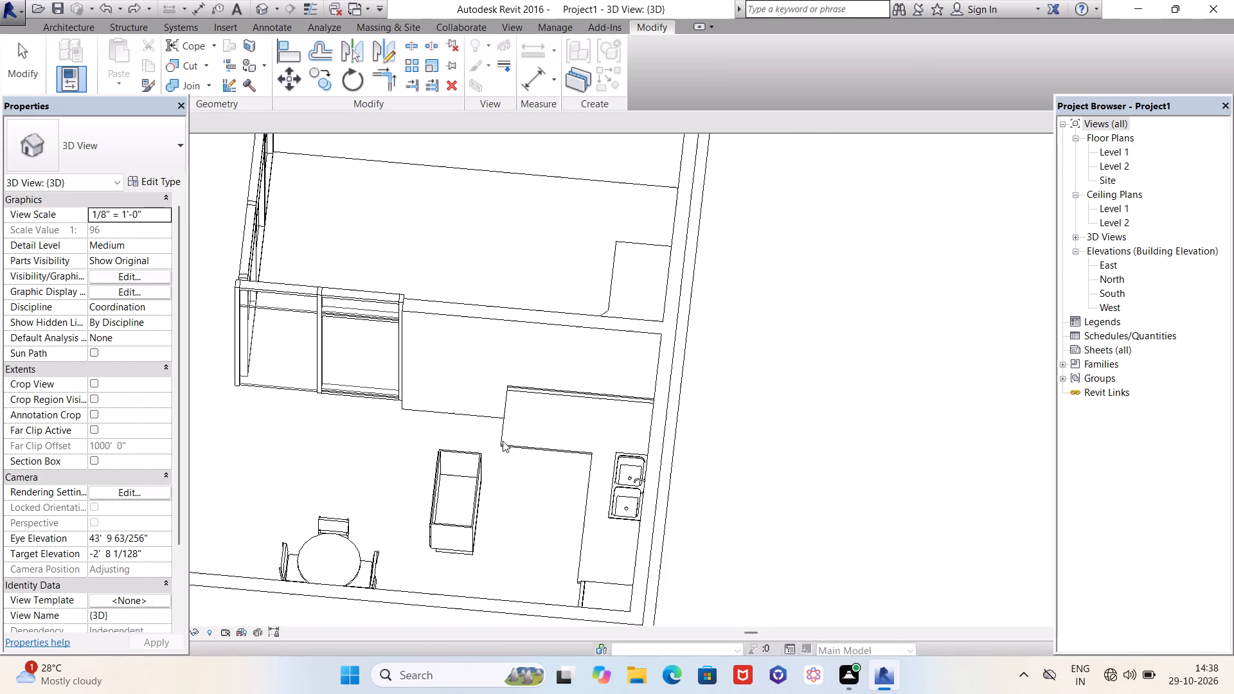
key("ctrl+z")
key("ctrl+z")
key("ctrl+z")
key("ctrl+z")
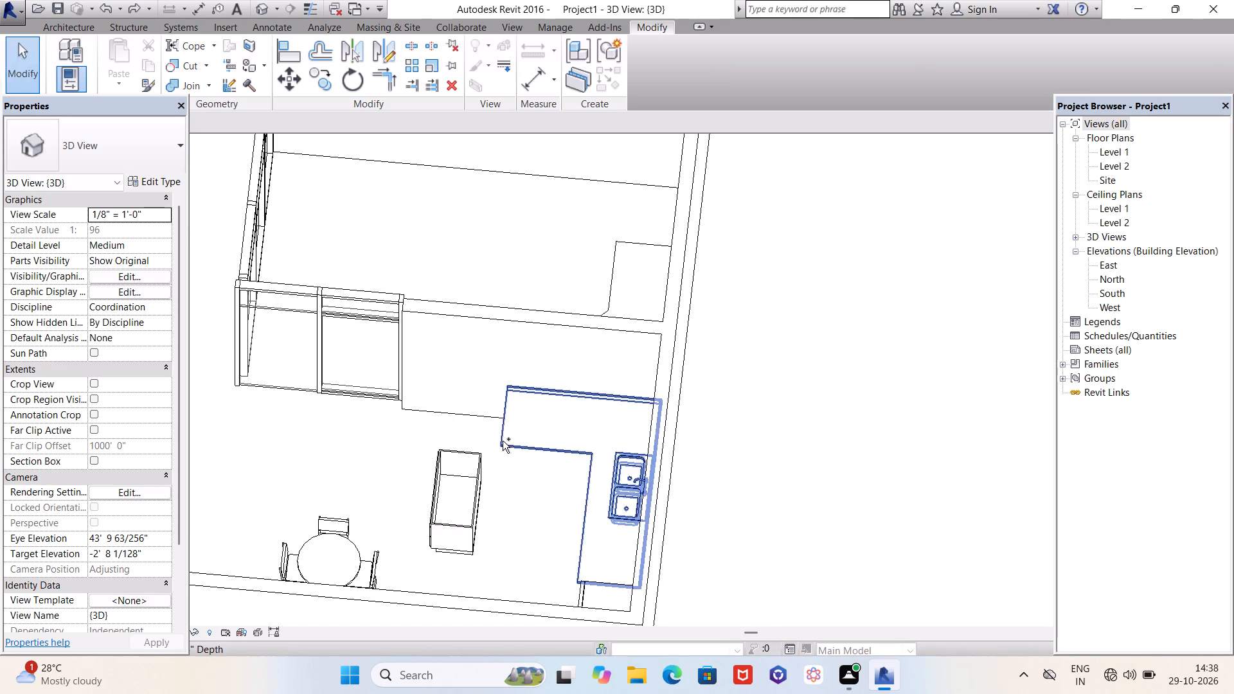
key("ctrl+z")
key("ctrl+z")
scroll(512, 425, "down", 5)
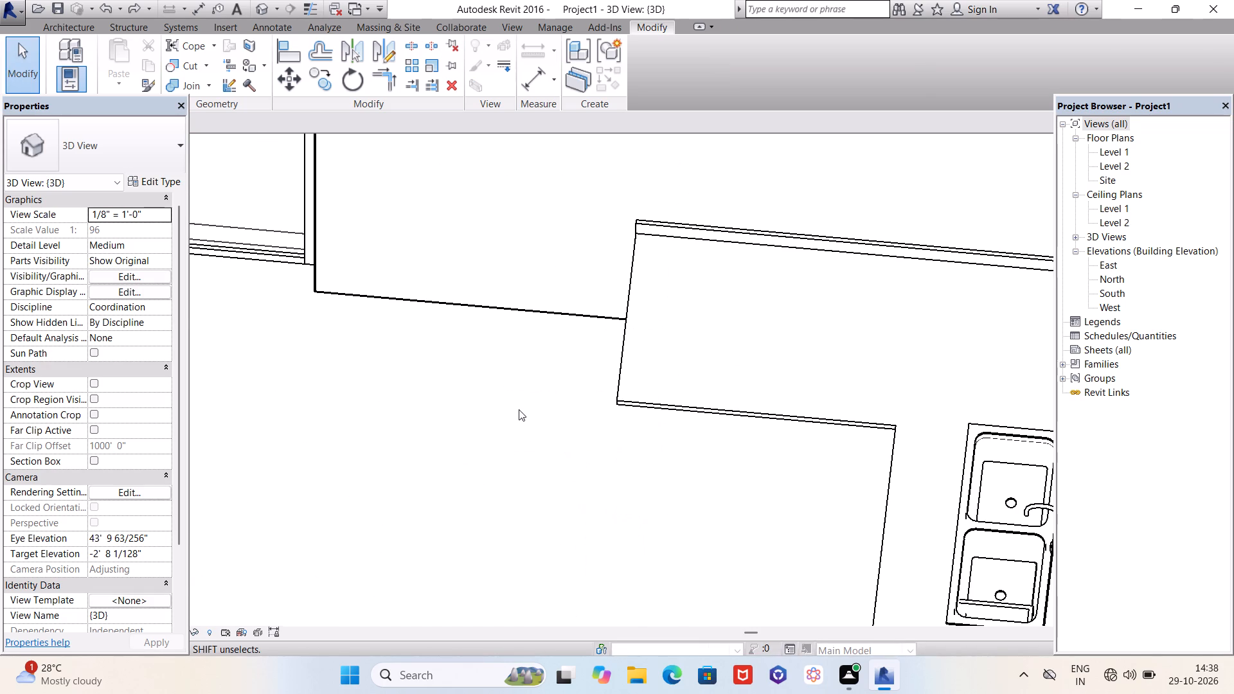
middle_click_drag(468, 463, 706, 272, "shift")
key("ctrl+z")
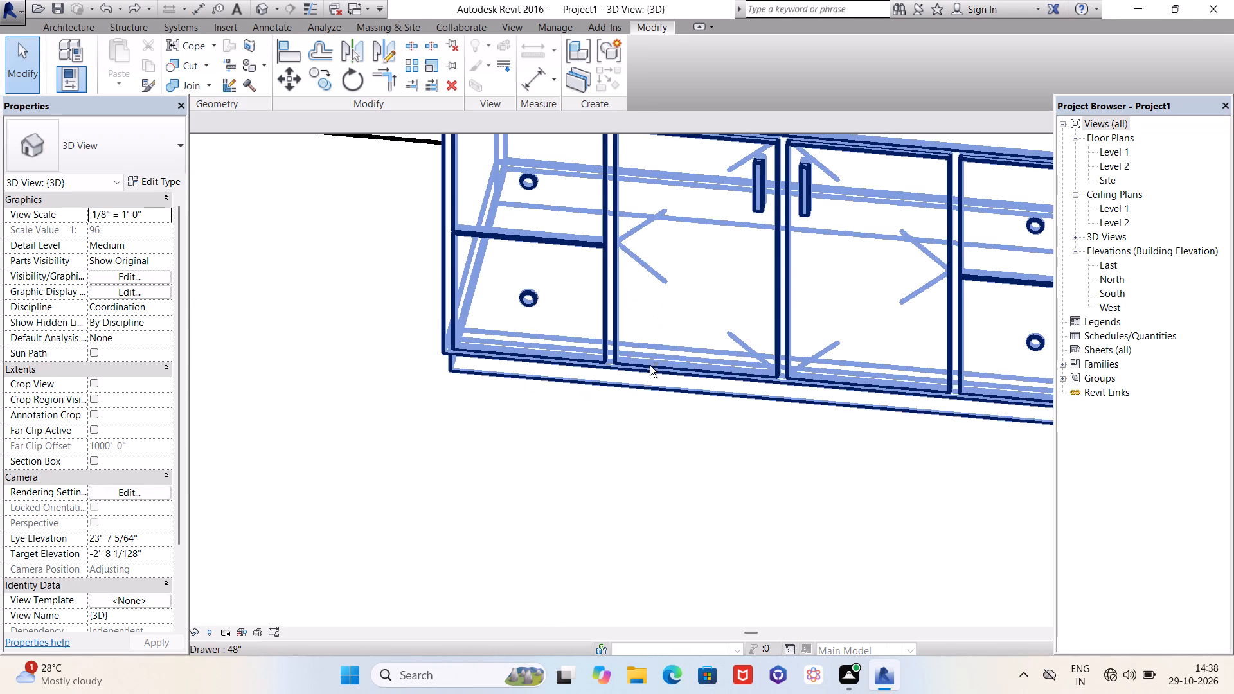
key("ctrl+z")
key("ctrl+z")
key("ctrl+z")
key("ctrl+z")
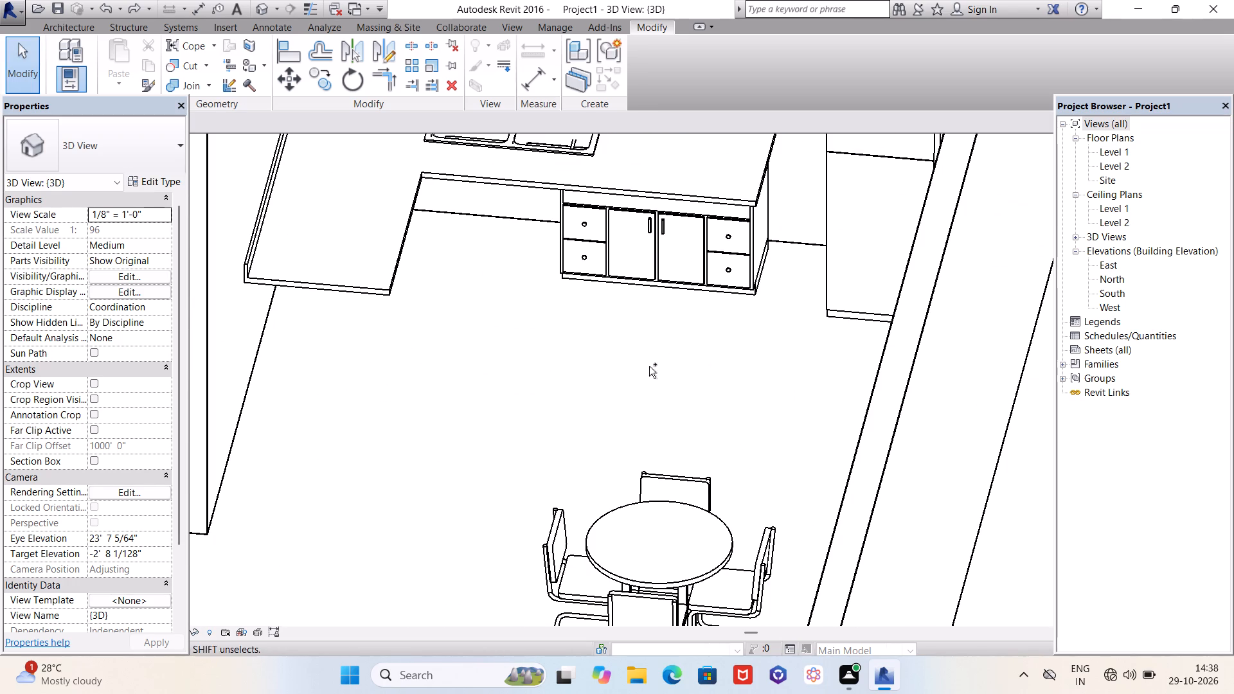
Undo the vanity cabinet's height changes and its placement so the cabinet is removed from the kitchen.
key("ctrl+z")
key("ctrl+z")
key("ctrl+z")
key("ctrl+z")
key("ctrl+z")
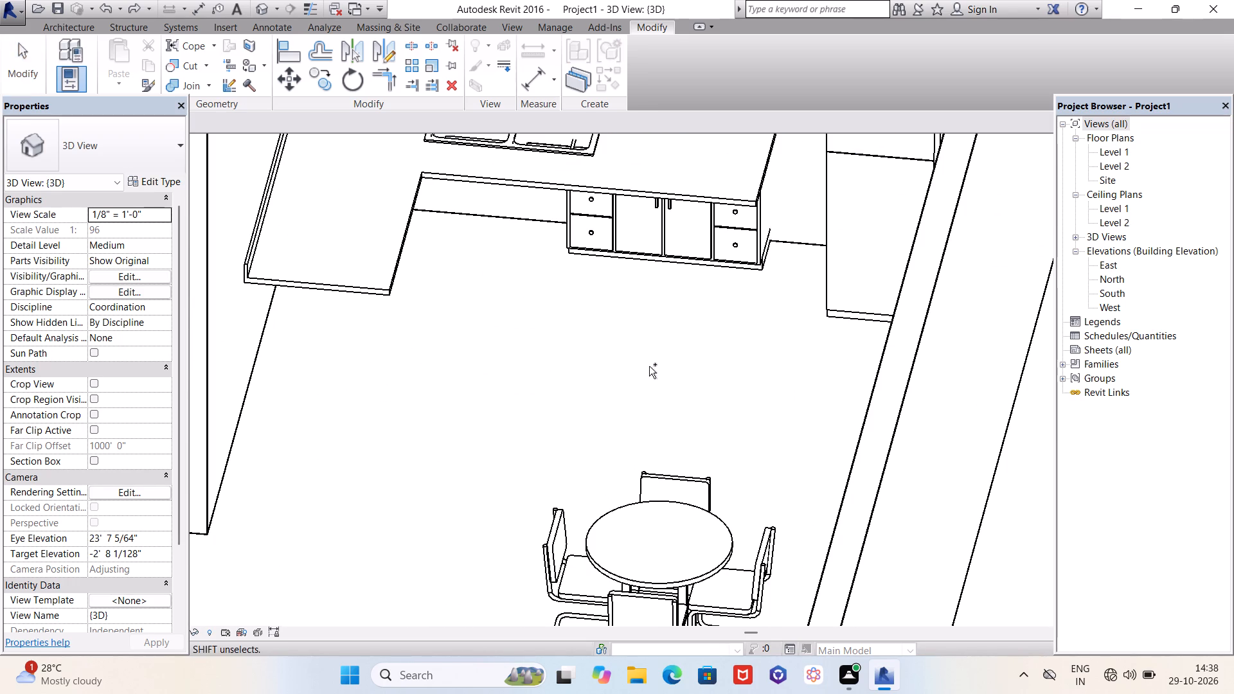
key("ctrl+z")
key("ctrl+z")
key("ctrl+z")
key("ctrl+z")
key("ctrl+z")
key("ctrl+z")
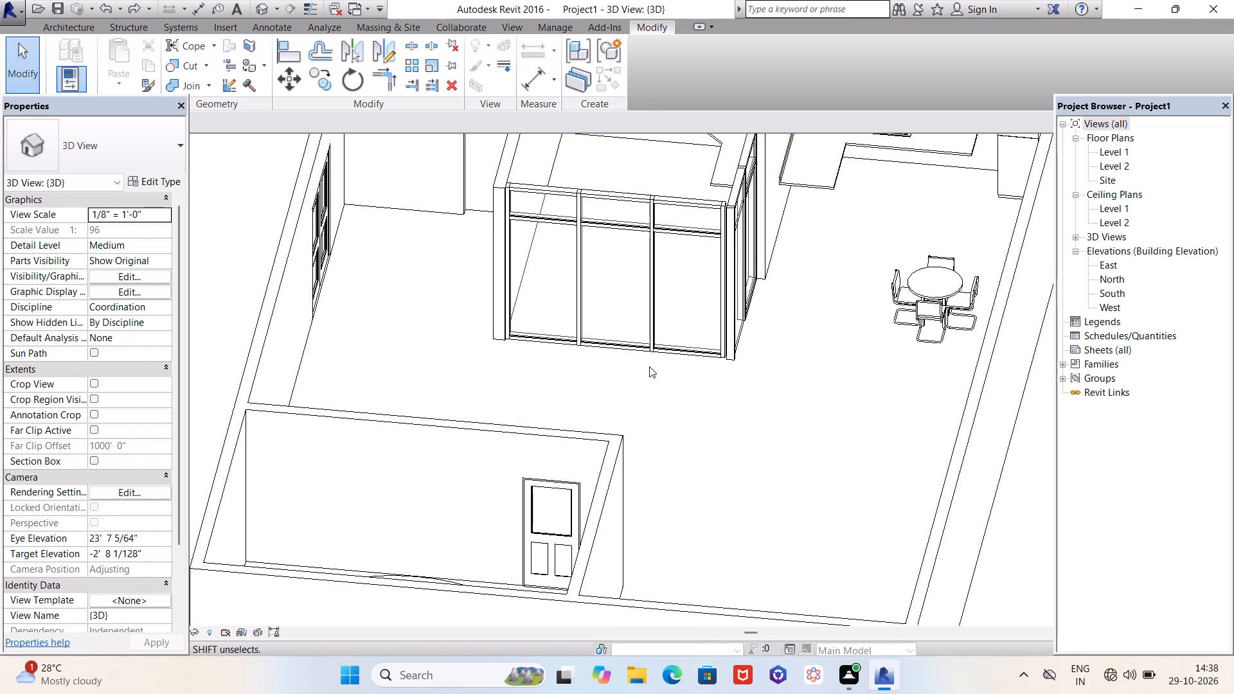
Unpin the bottom 2.5" x 5" rectangular mullion of the storefront partition's bay next to the solid wall end.
scroll(593, 401, "down", 4)
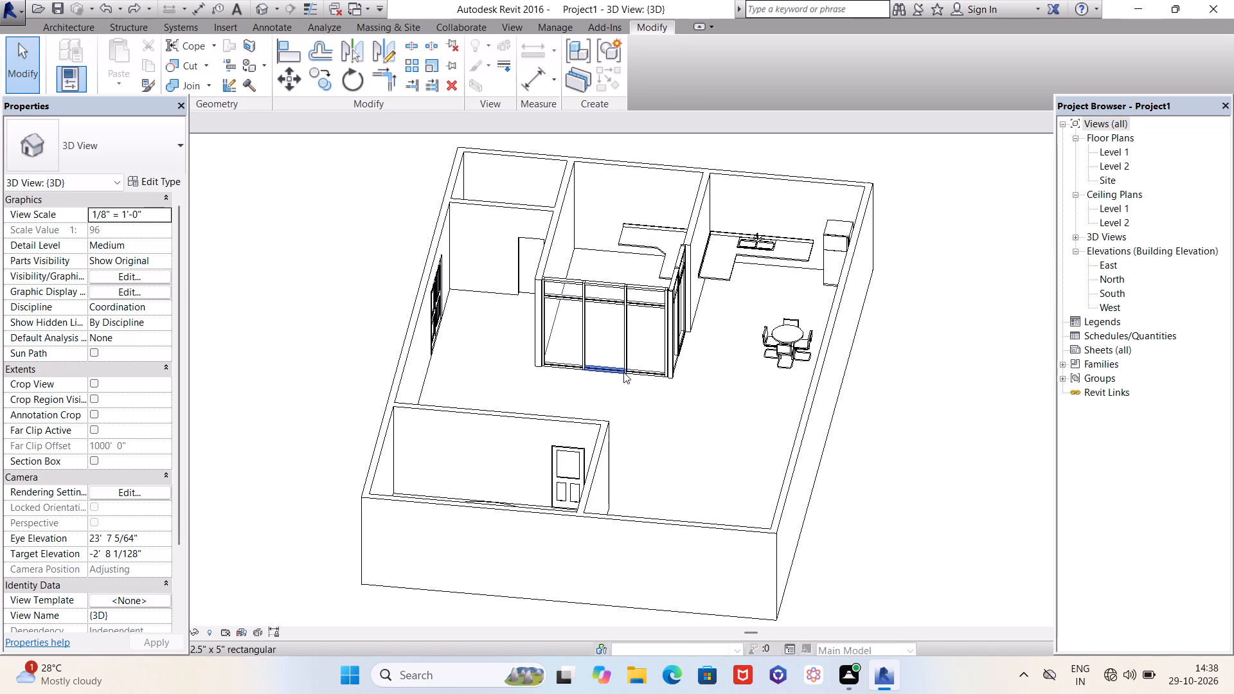
scroll(575, 309, "up", 4)
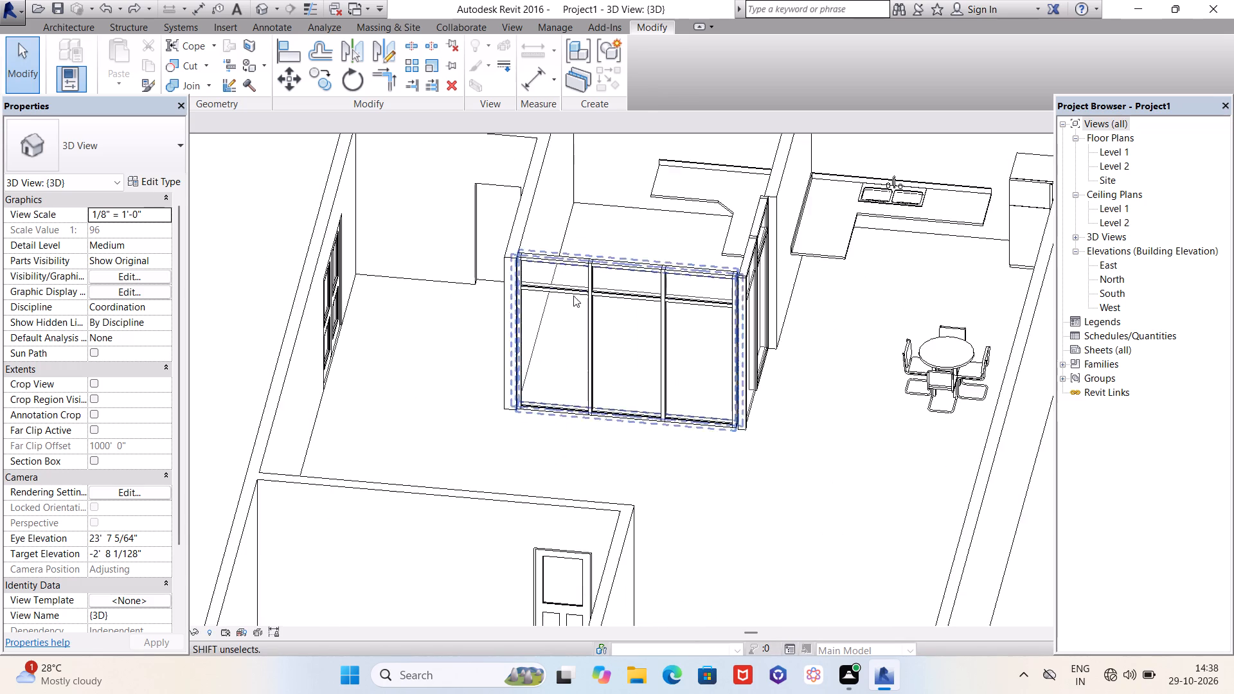
scroll(573, 295, "up", 5)
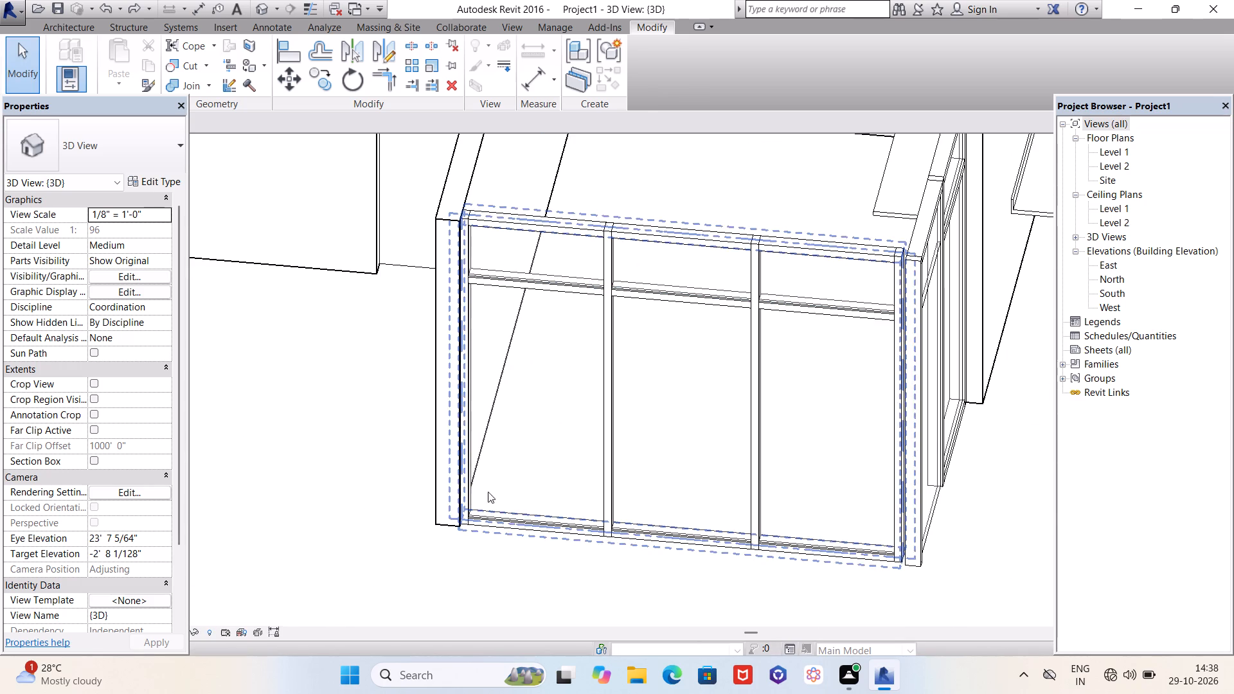
left_click(526, 524)
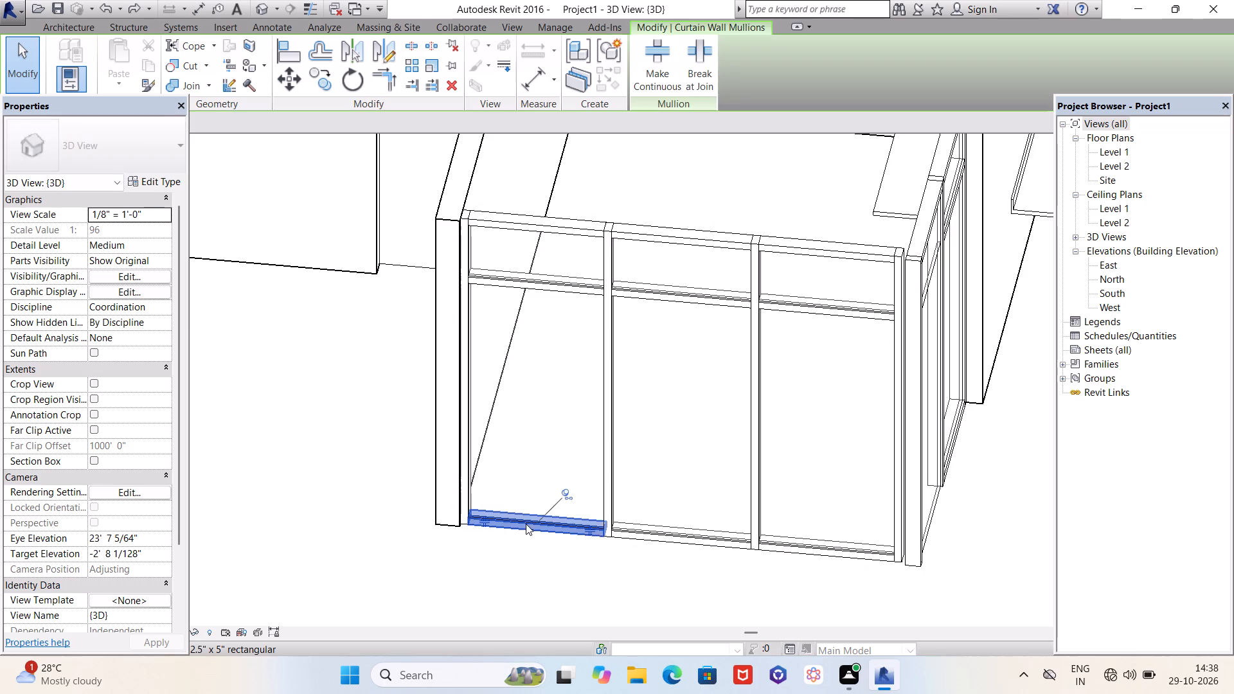
left_click(567, 504)
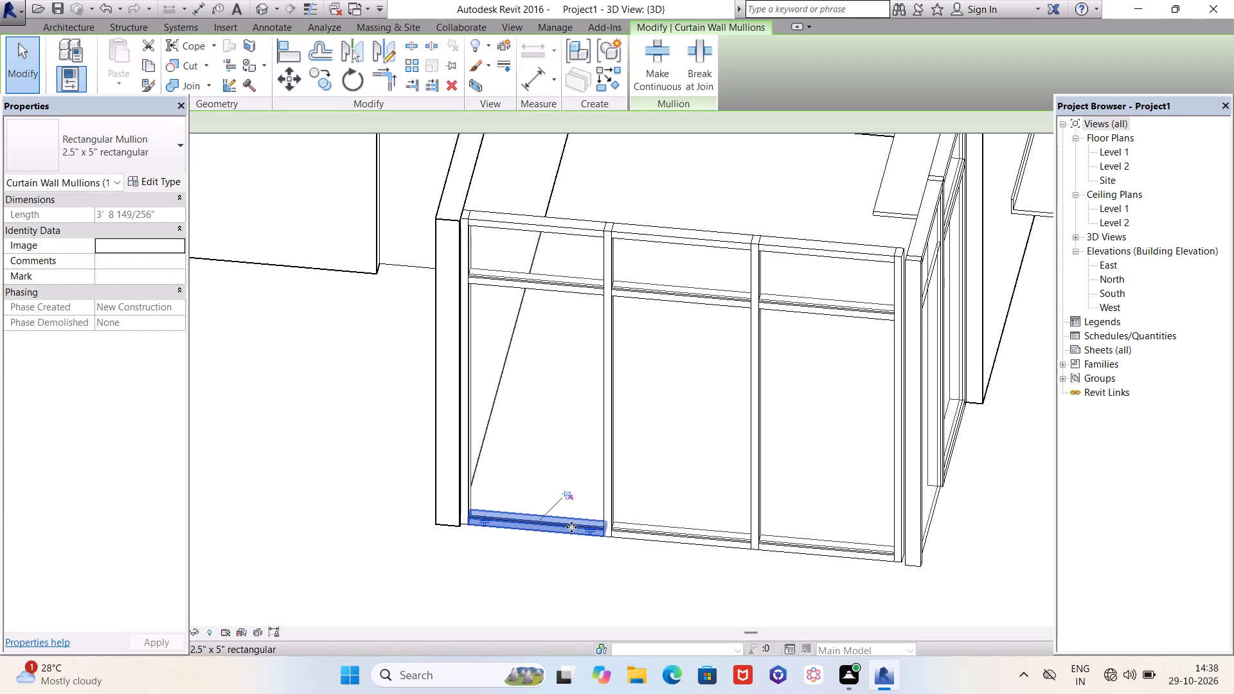
Delete the unpinned bottom mullion, plus the intermediate horizontal mullion after unpinning it, in the storefront bay beside the solid wall end.
key("Delete")
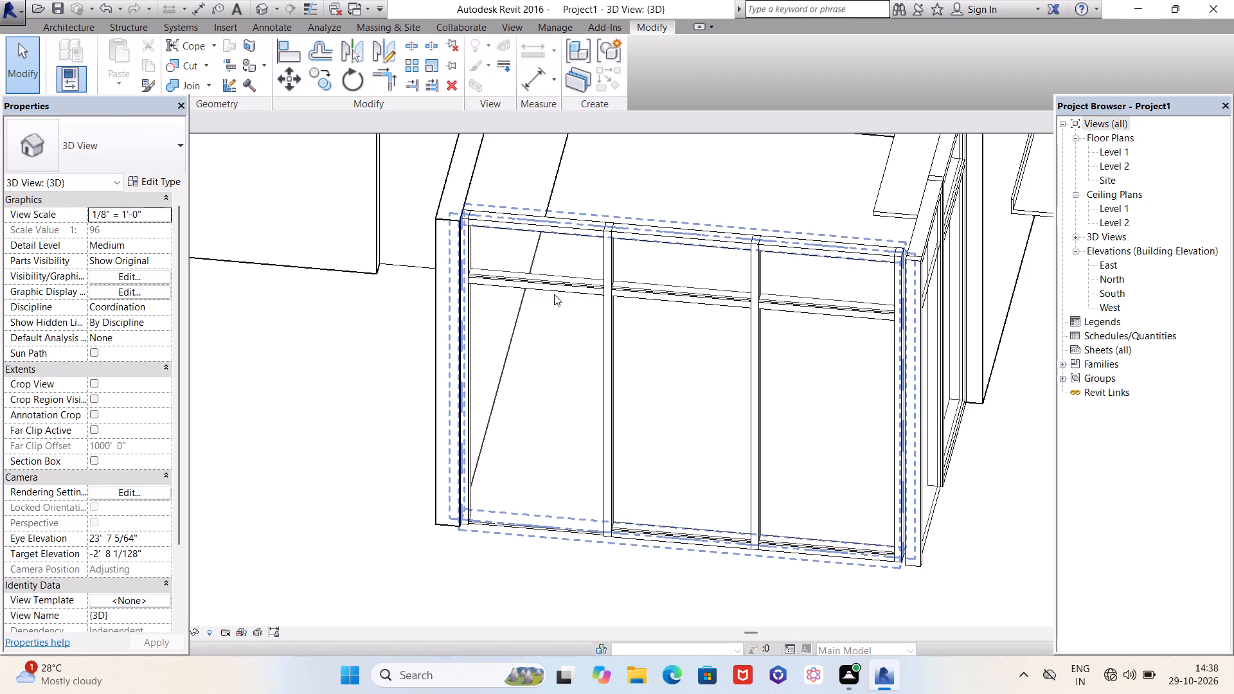
left_click(559, 286)
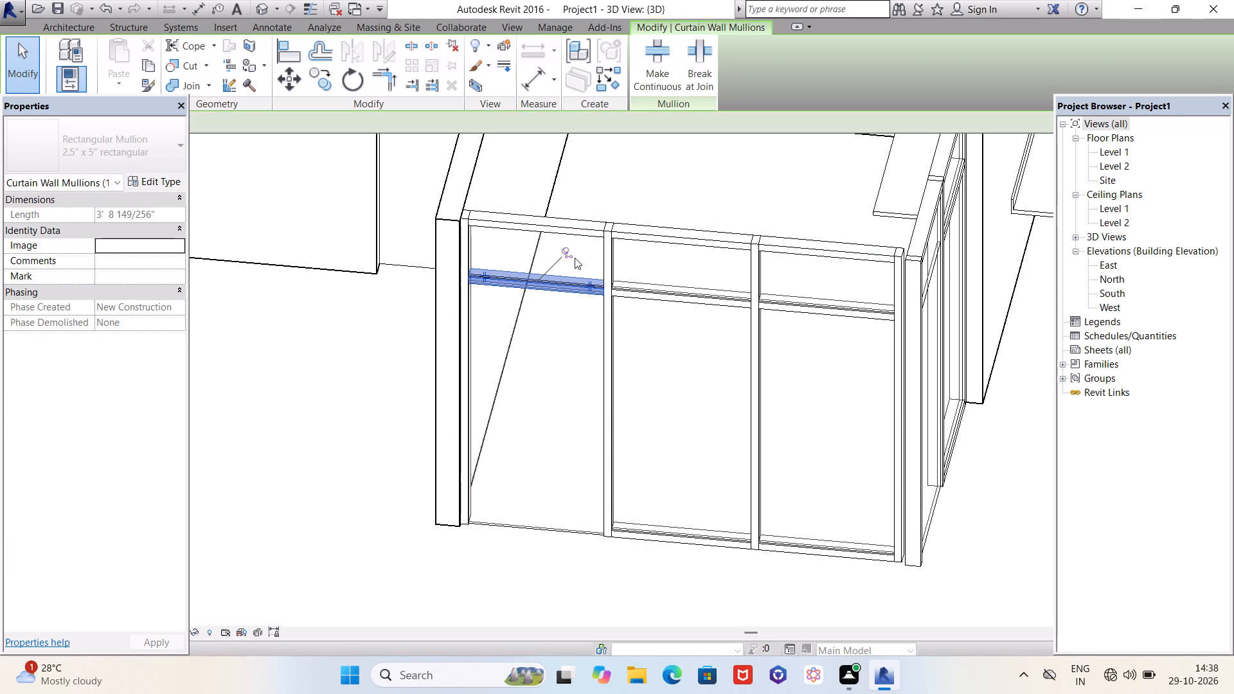
left_click(573, 258)
key("Delete")
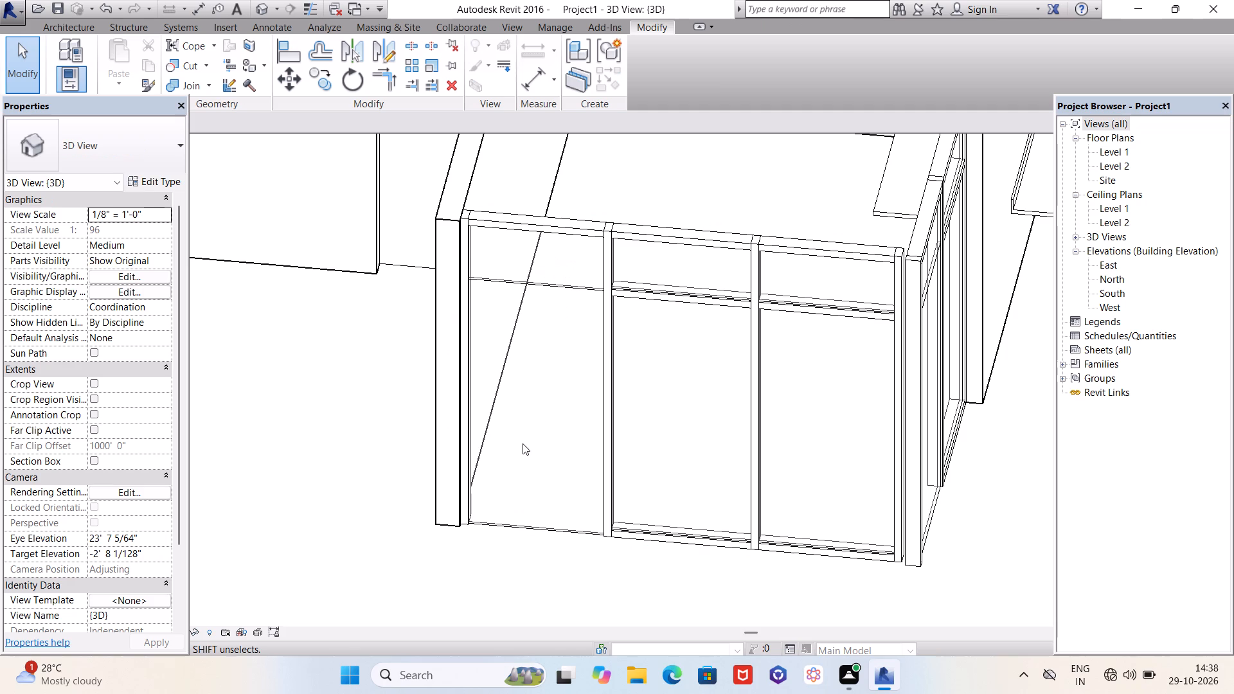
Examine the cleared storefront bay by selecting its curtain wall, horizontal grid line and vertical end mullion.
scroll(527, 522, "up", 9)
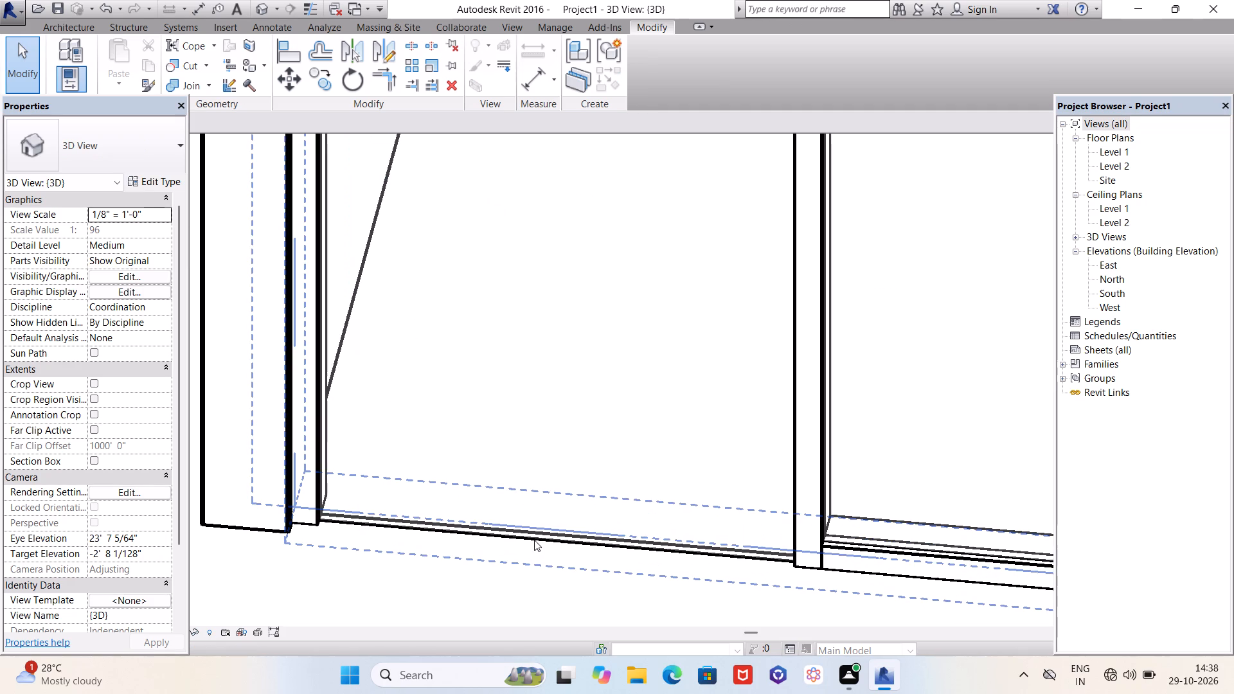
left_click(550, 544)
scroll(551, 542, "down", 12)
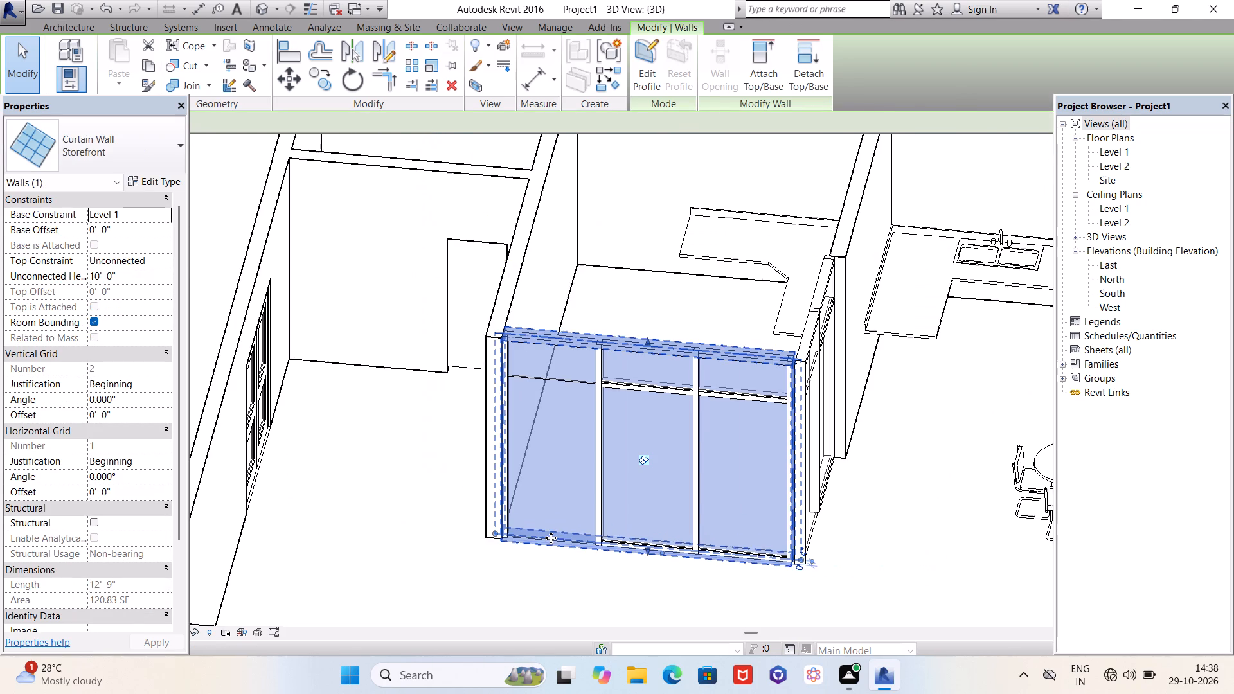
left_click(557, 432)
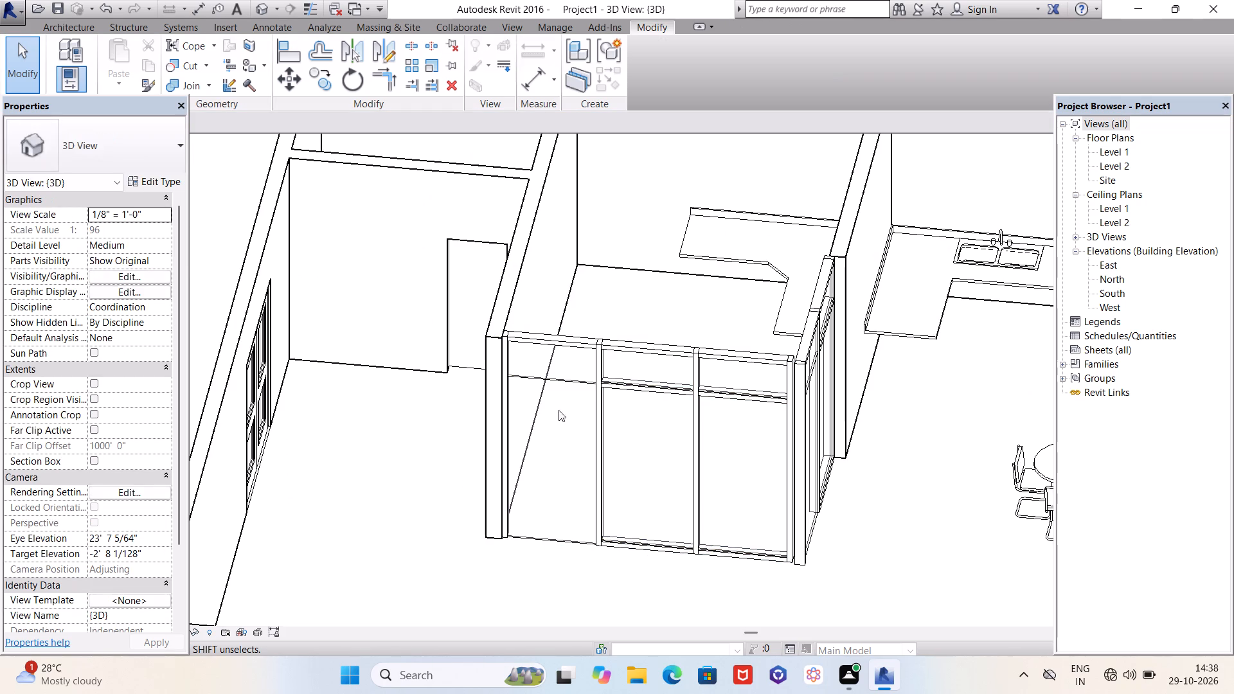
left_click(559, 387)
scroll(556, 357, "up", 5)
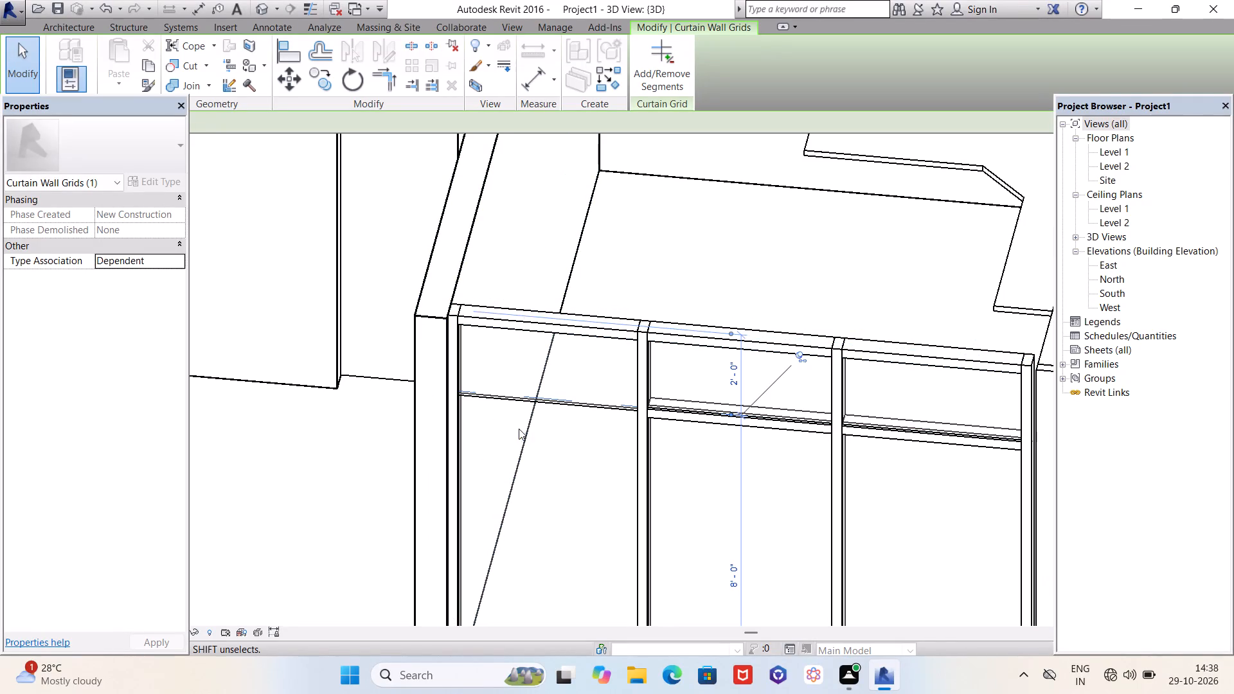
scroll(470, 482, "up", 11)
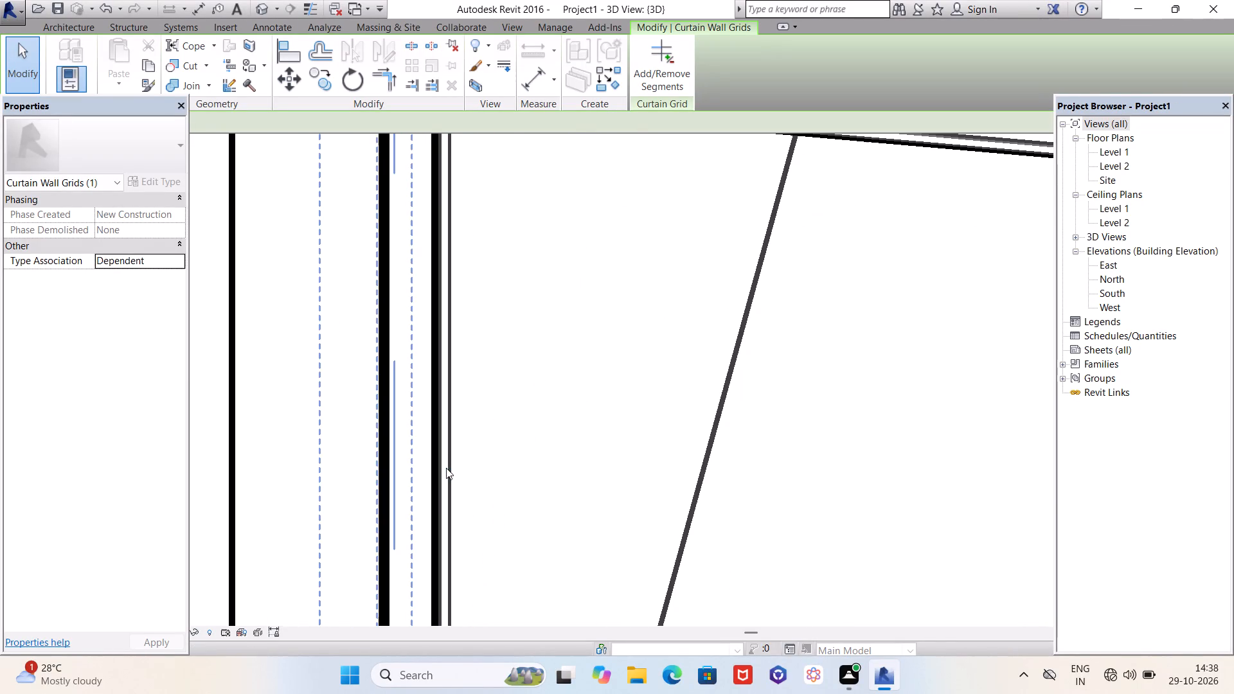
left_click(447, 470)
scroll(469, 411, "down", 3)
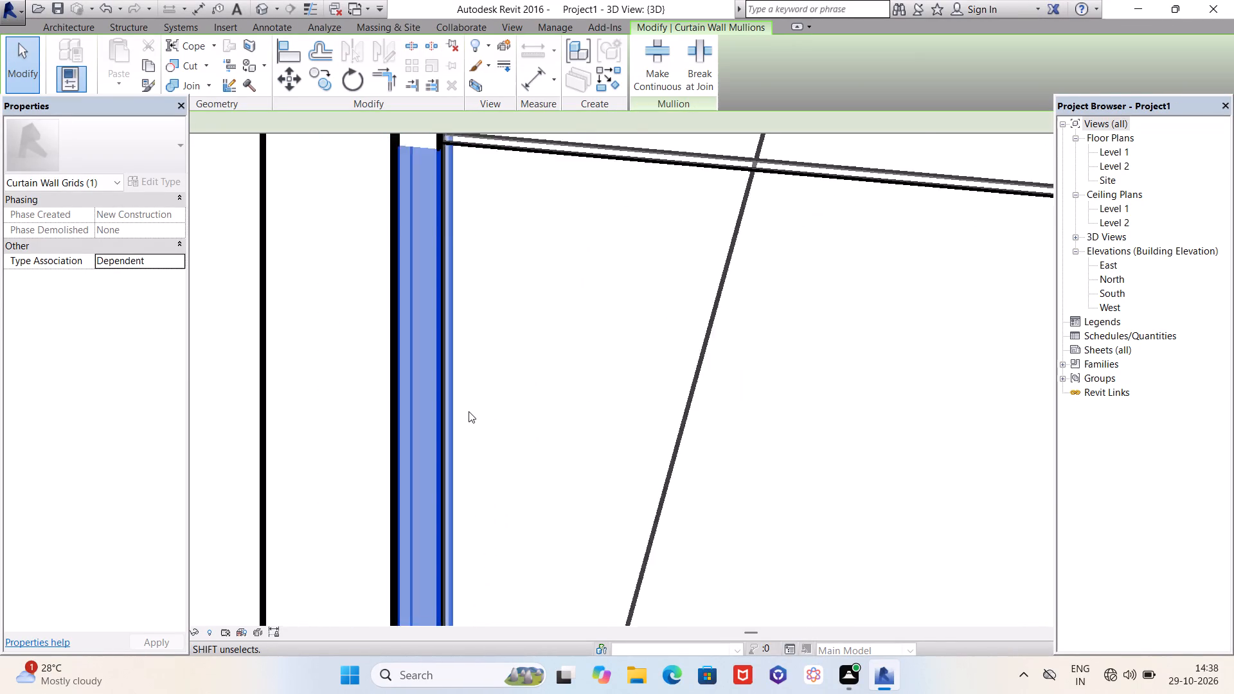
scroll(469, 411, "down", 12)
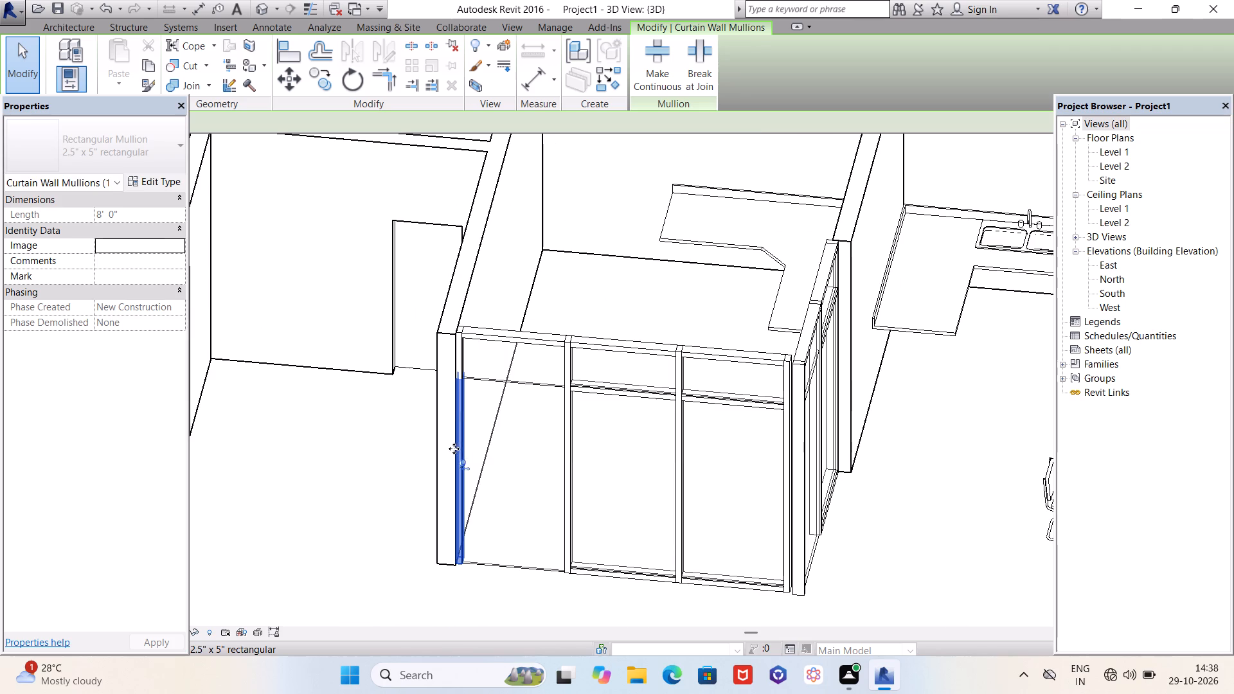
key("Escape")
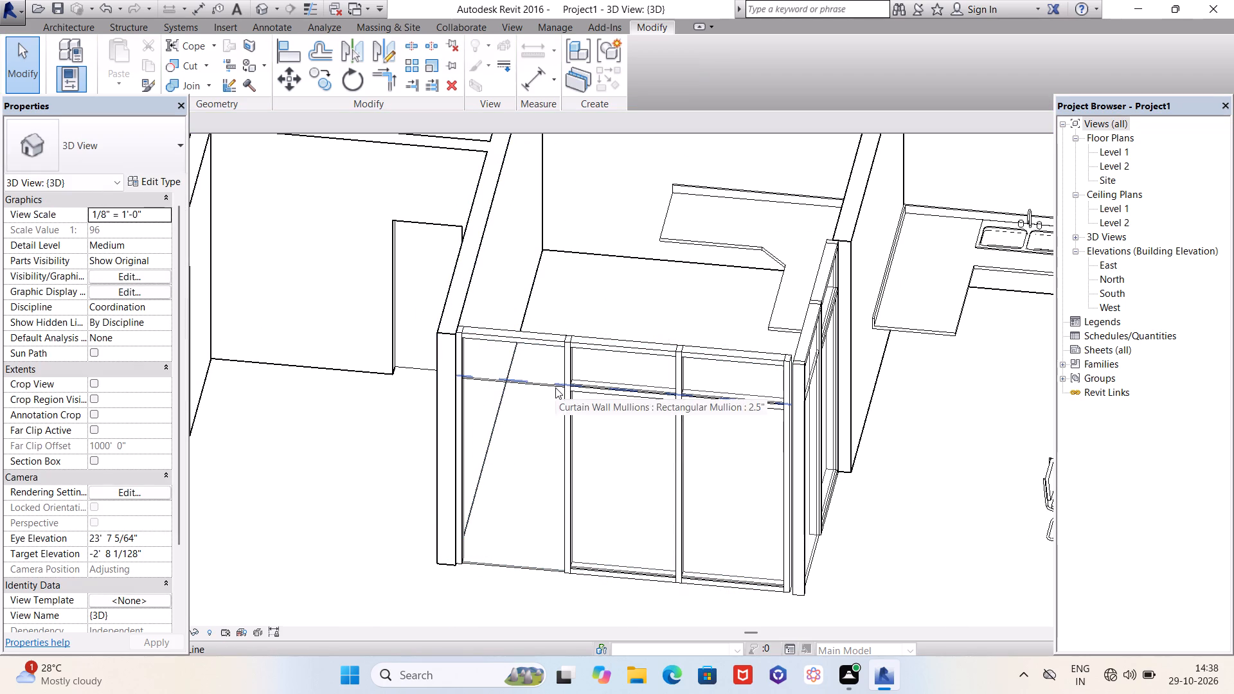
Review the whole Level 1 layout in 3D from several angles.
scroll(553, 357, "down", 6)
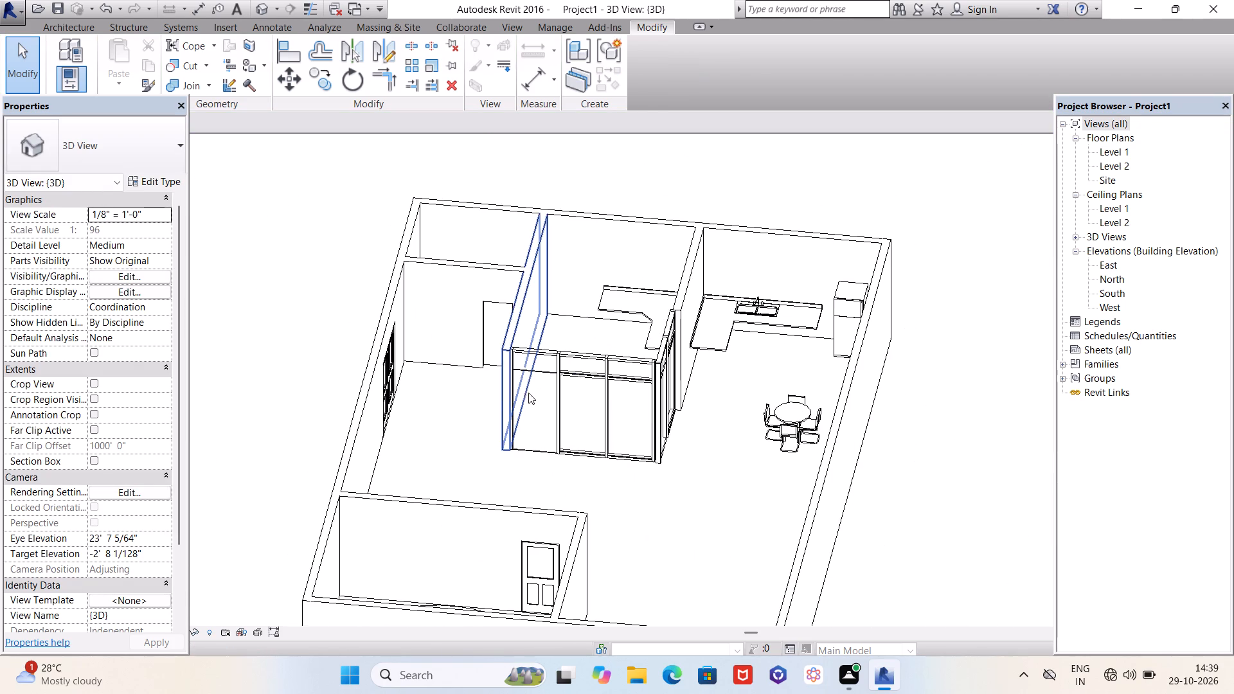
scroll(530, 402, "up", 2)
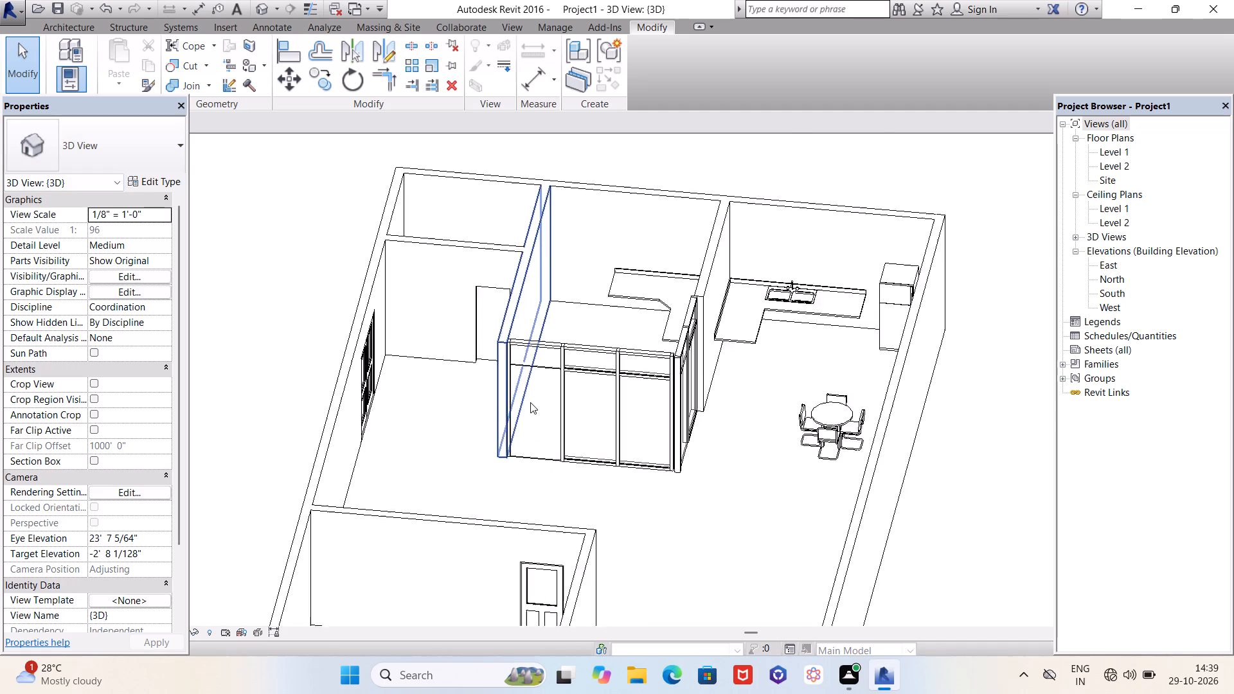
scroll(530, 402, "up", 1)
scroll(530, 402, "down", 5)
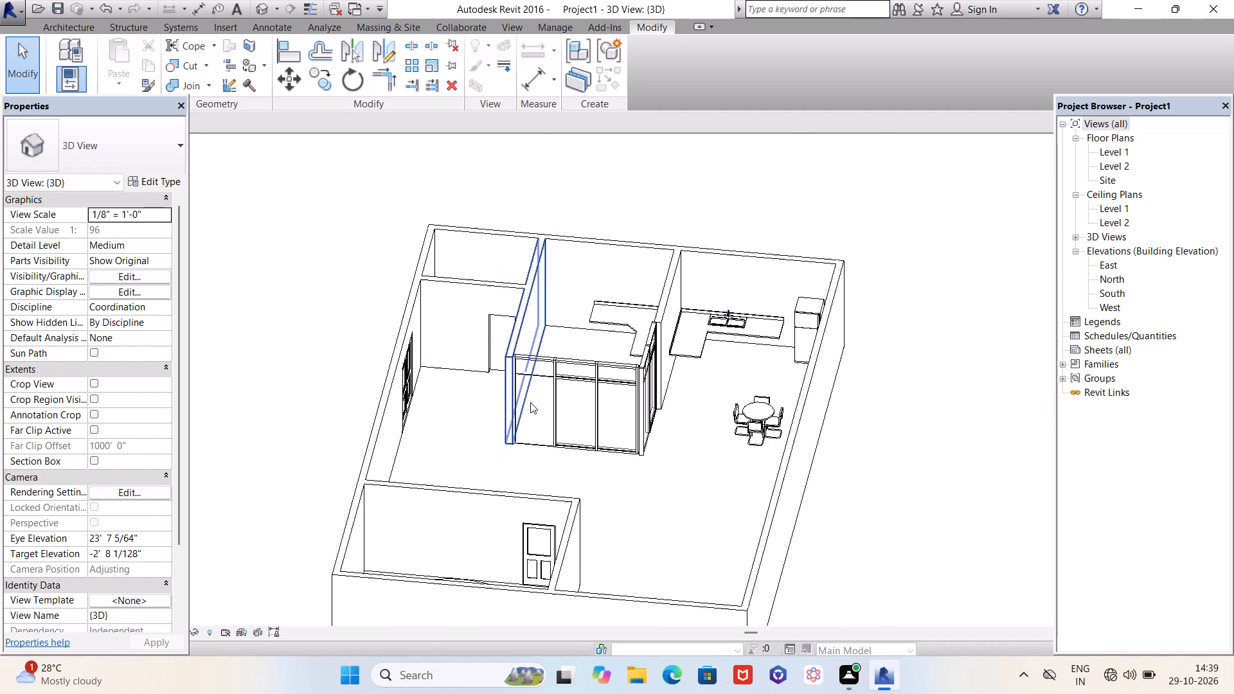
scroll(530, 402, "down", 3)
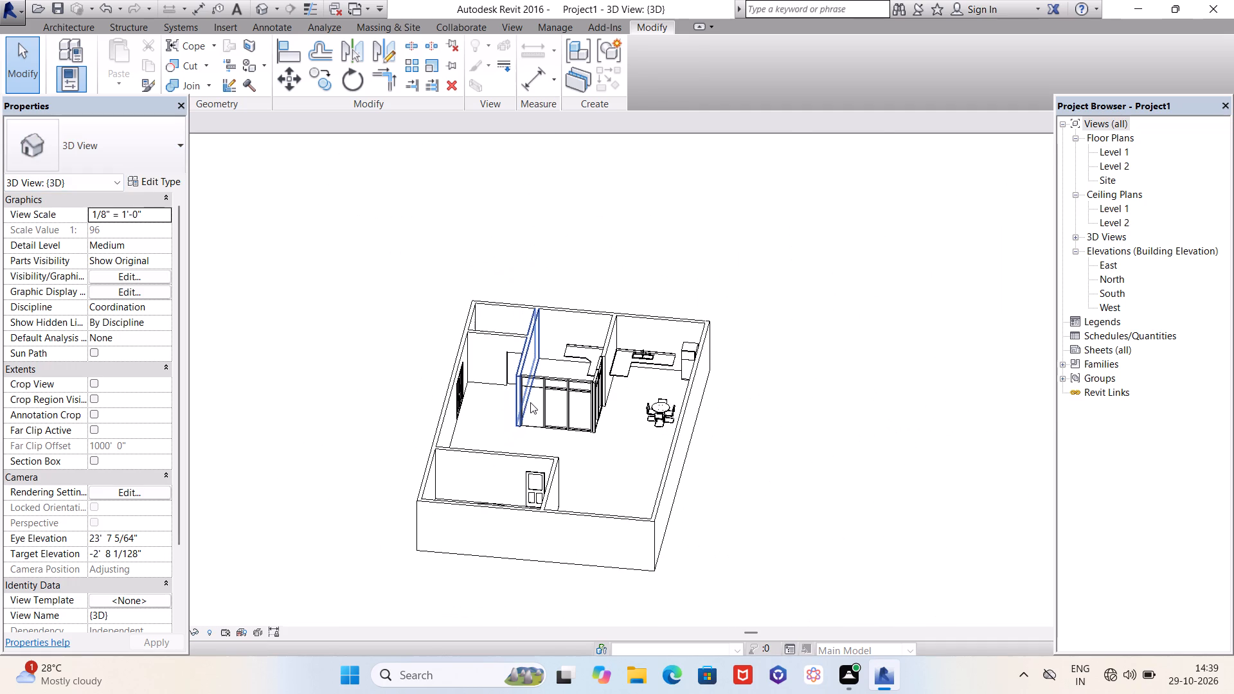
middle_click_drag(421, 401, 677, 332, "shift")
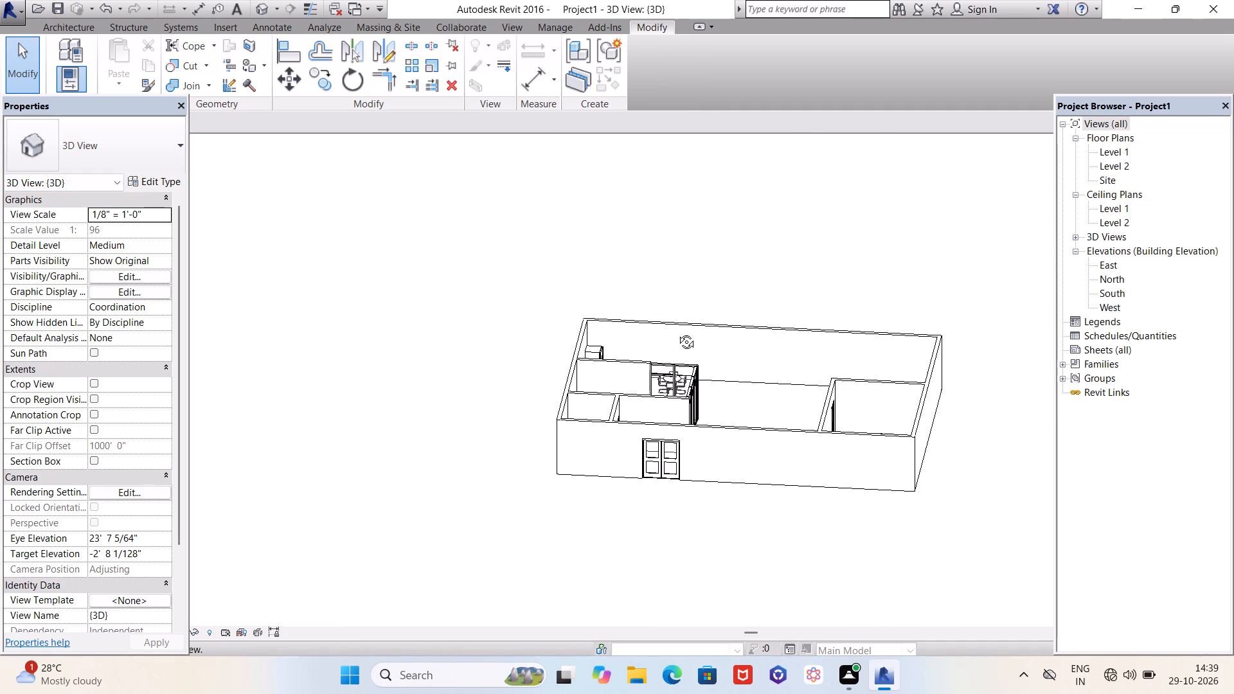
middle_click_drag(677, 332, 534, 400, "shift")
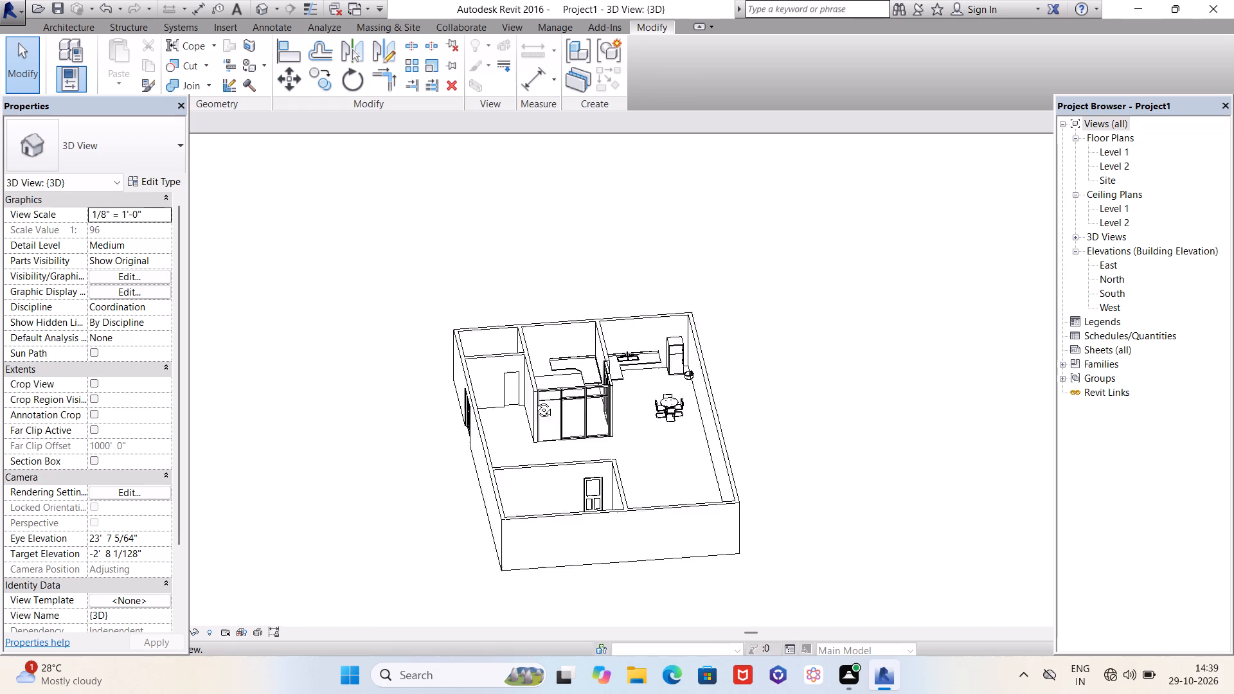
middle_click_drag(534, 400, 454, 510, "shift")
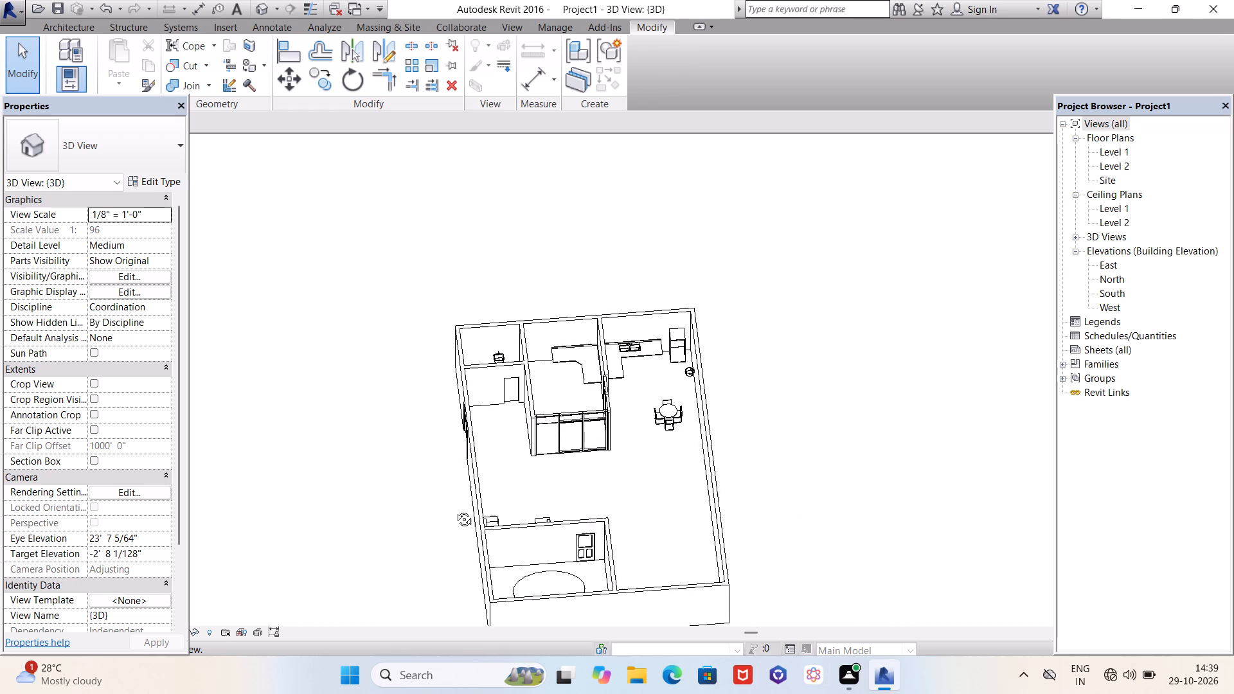
middle_click_drag(454, 510, 463, 426, "shift")
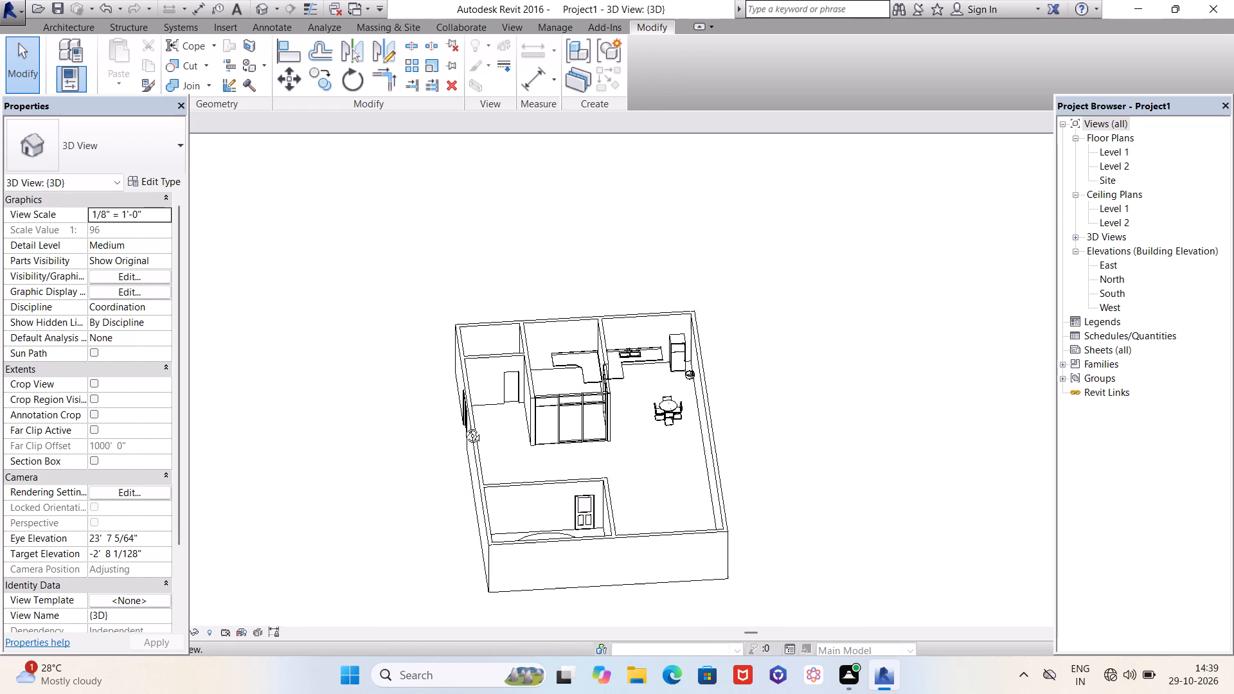
middle_click_drag(463, 426, 512, 425, "shift")
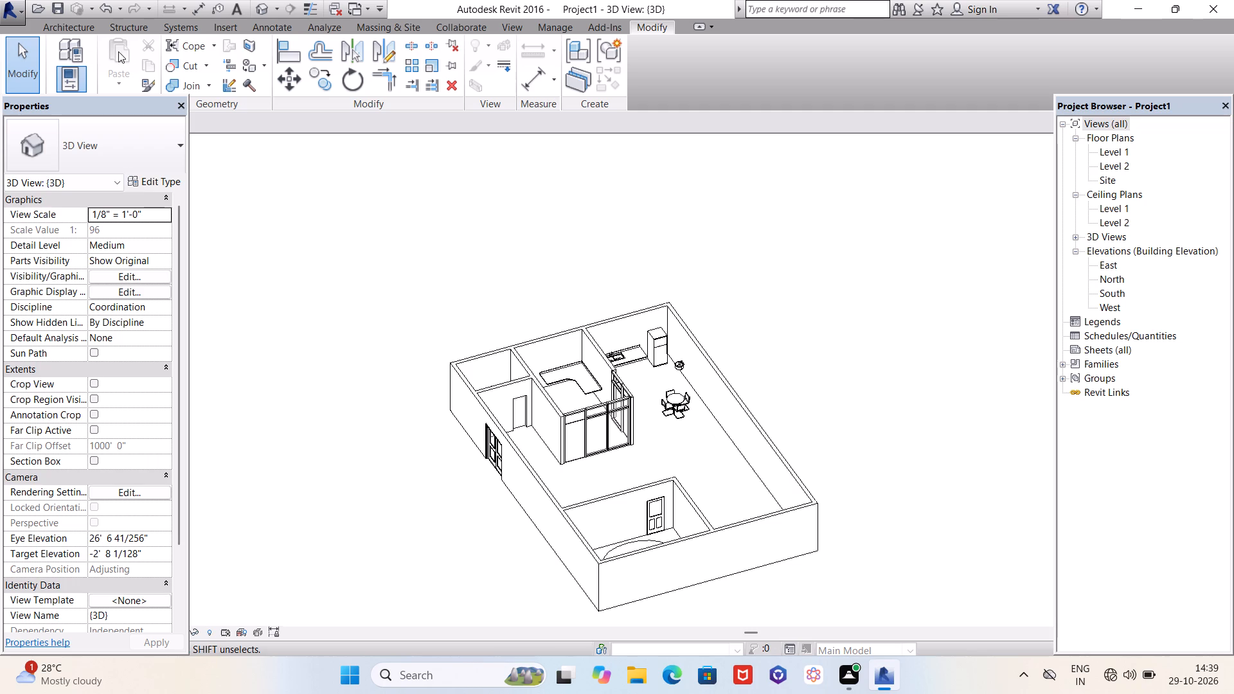
Load the Vanity Cabinet-Double Door & 4 Drawer family from the Casework Base Cabinets library for component placement.
left_click(69, 24)
left_click(175, 47)
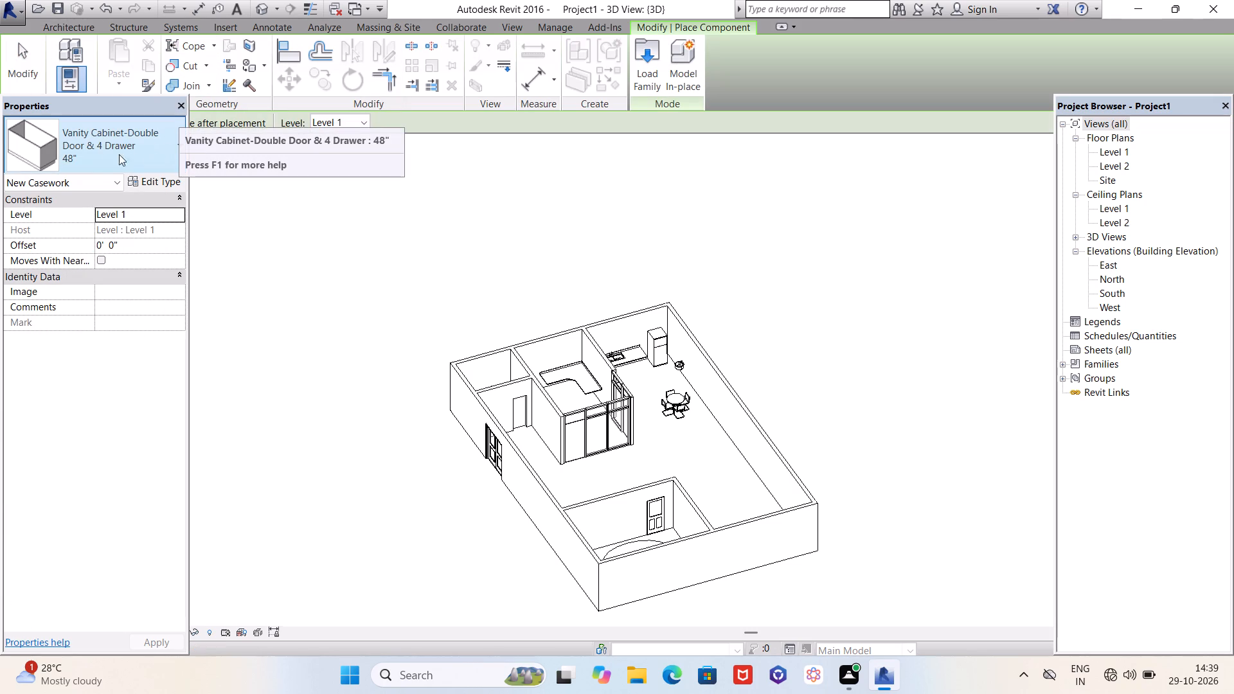
left_click(647, 51)
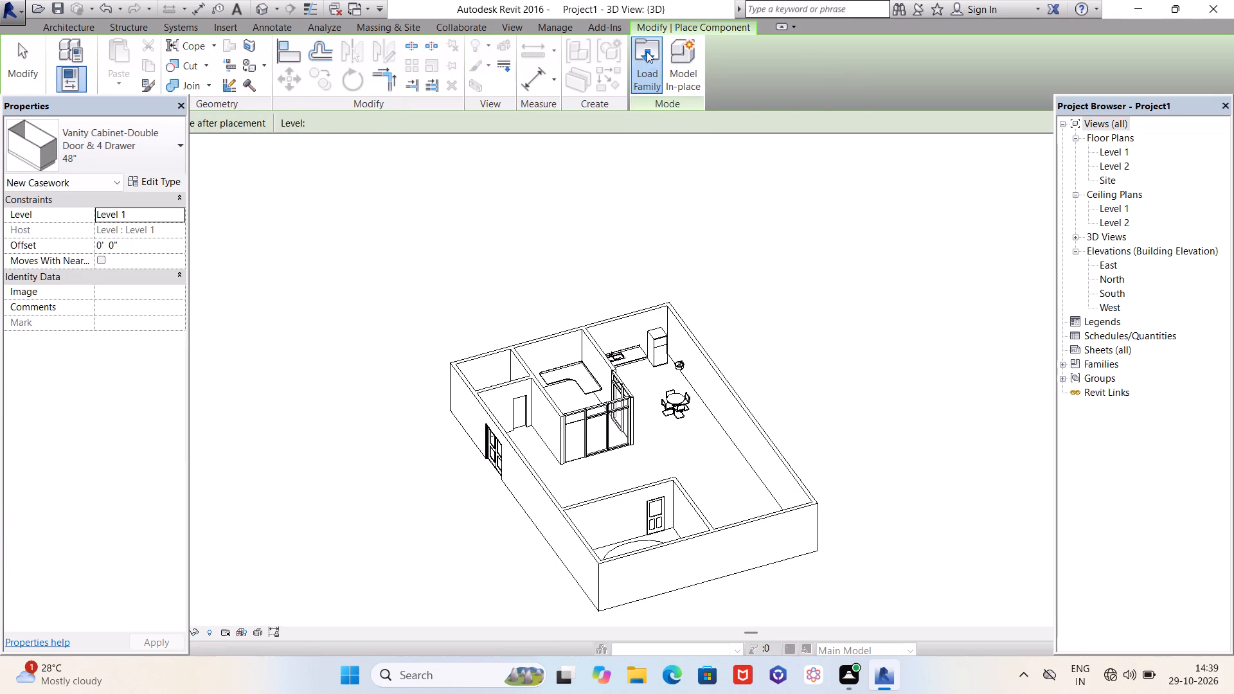
double_click(598, 276)
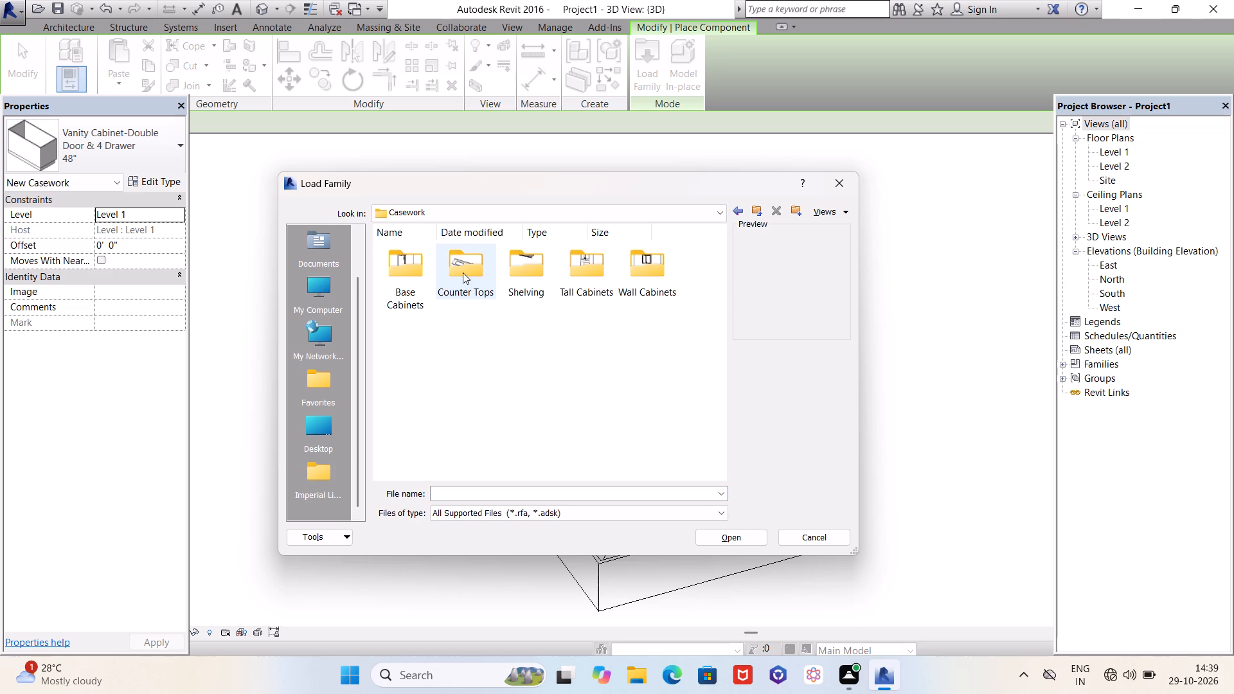
double_click(428, 278)
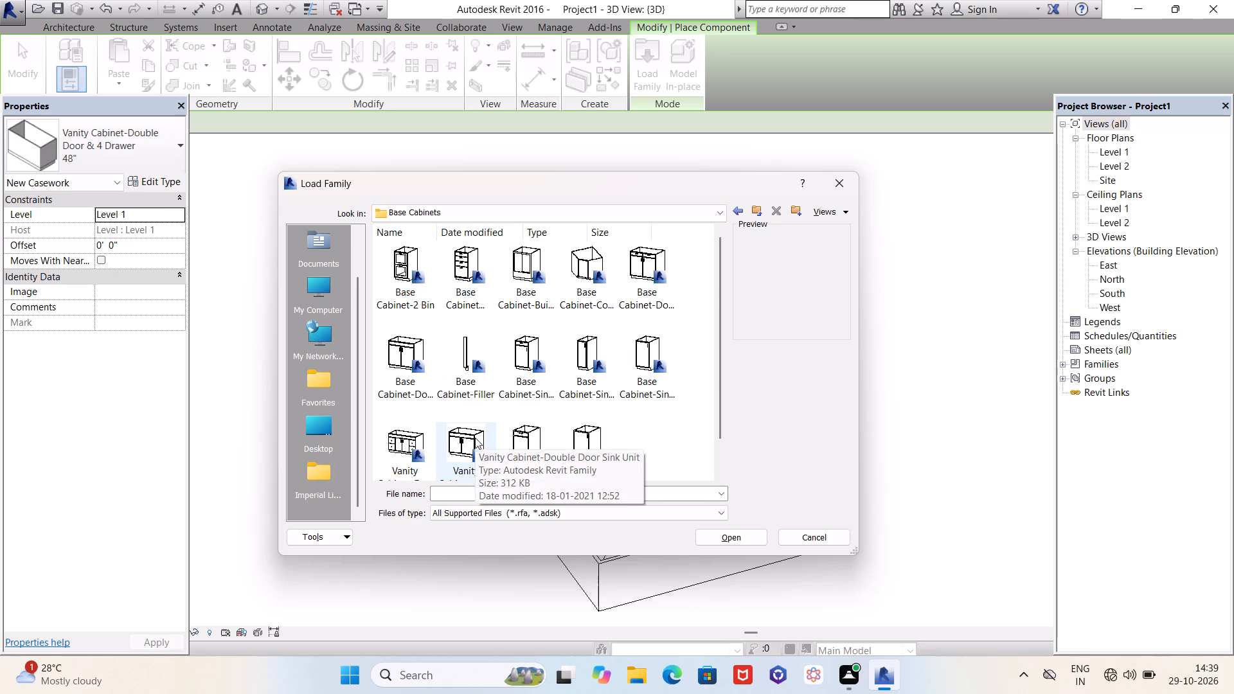
left_click(422, 441)
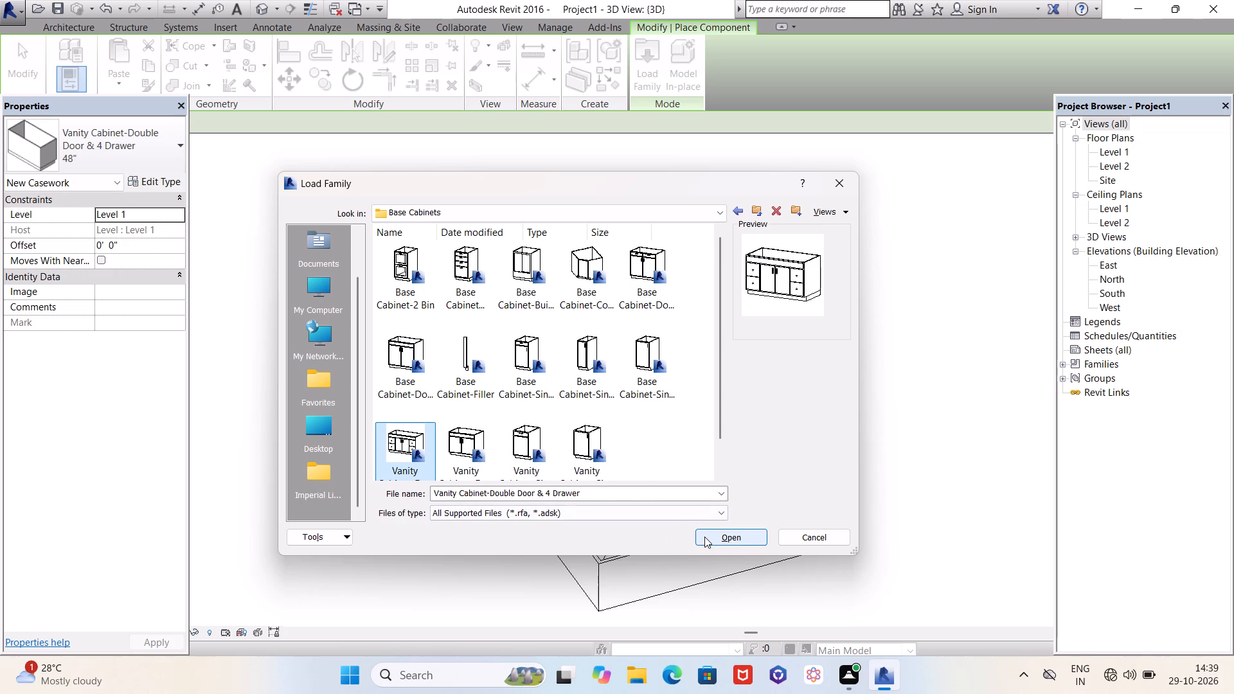
left_click(704, 536)
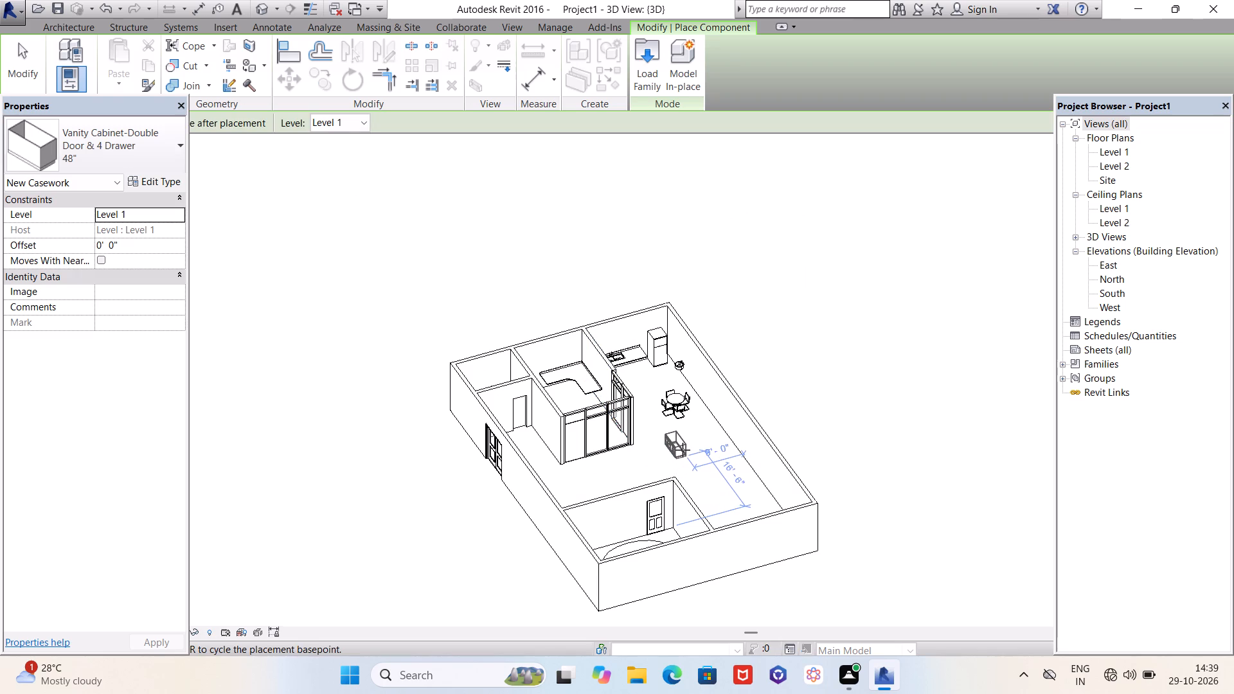
Place the 48" vanity cabinet on Level 1 beneath the free end of the kitchen counter, rotated so its doors face into the kitchen.
scroll(683, 450, "up", 18)
key("space")
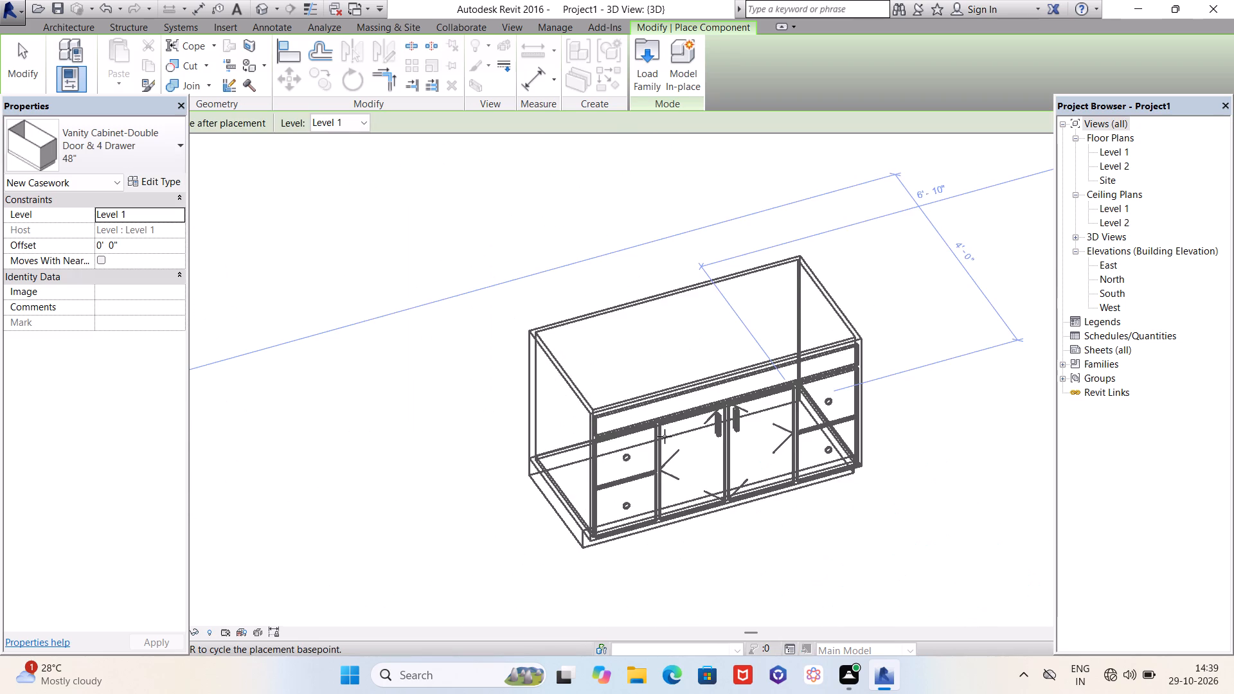
key("space")
scroll(649, 446, "down", 12)
middle_click_drag(645, 450, 463, 430)
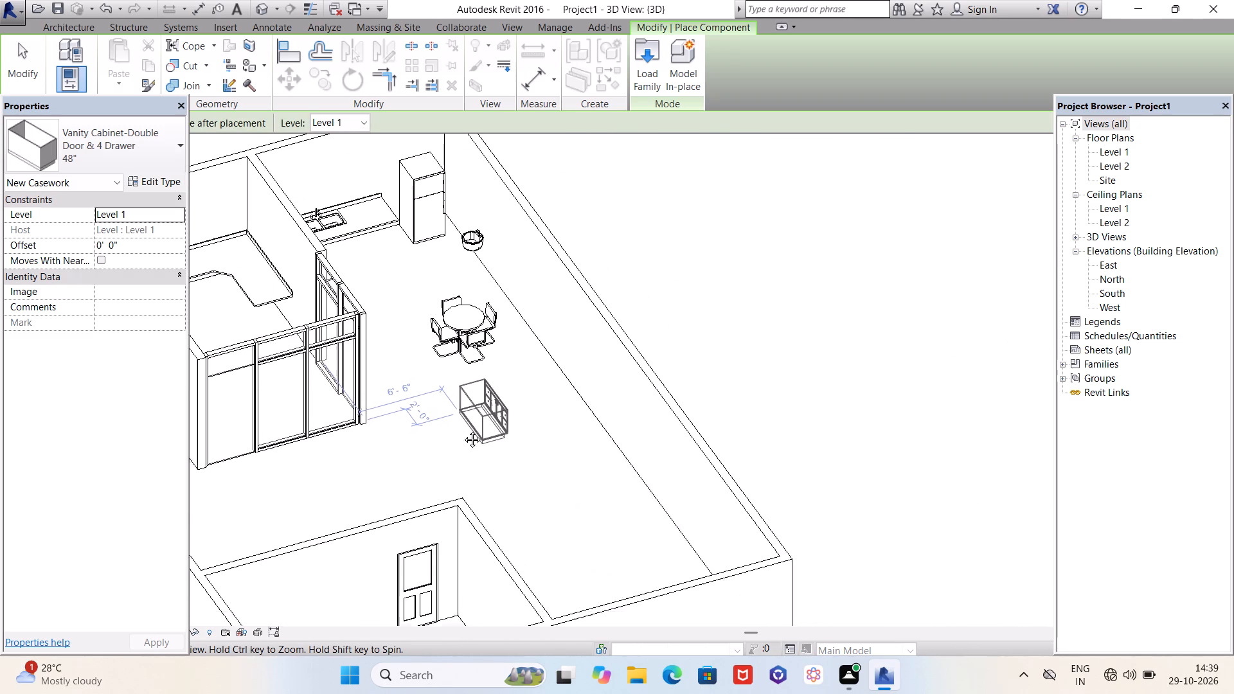
middle_click_drag(463, 430, 582, 468)
middle_click_drag(582, 469, 411, 465, "shift")
scroll(474, 344, "up", 5)
scroll(489, 294, "up", 5)
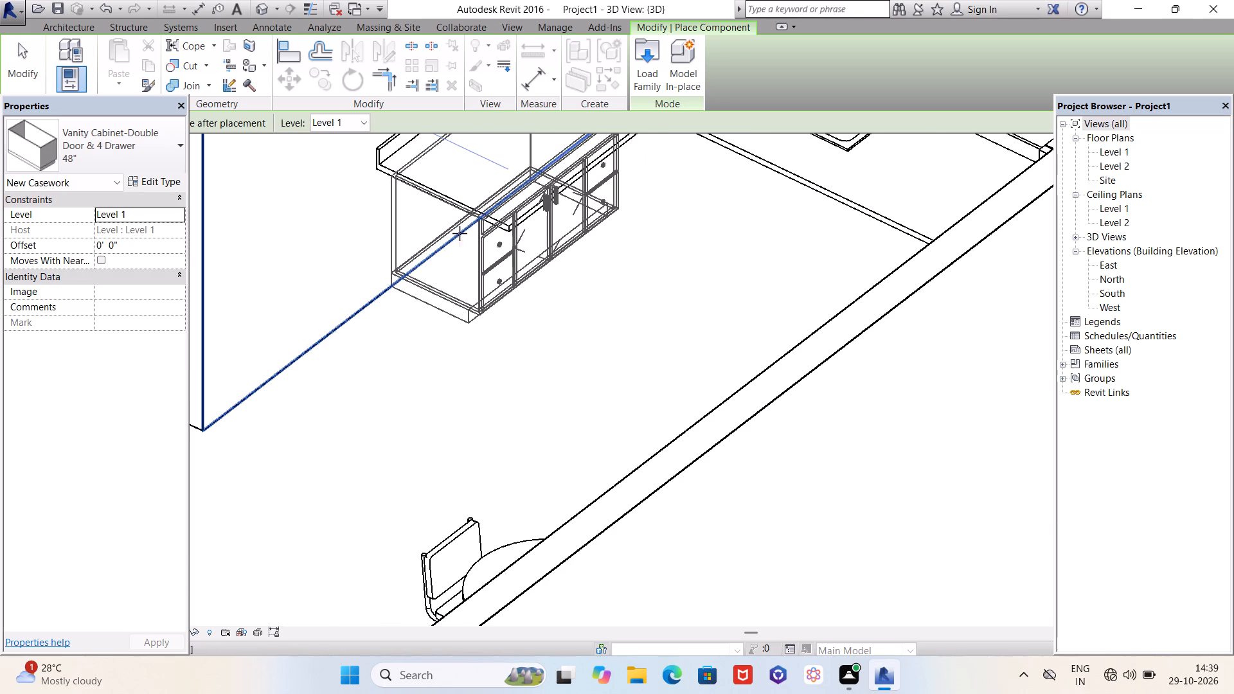
left_click(460, 233)
scroll(464, 319, "down", 5)
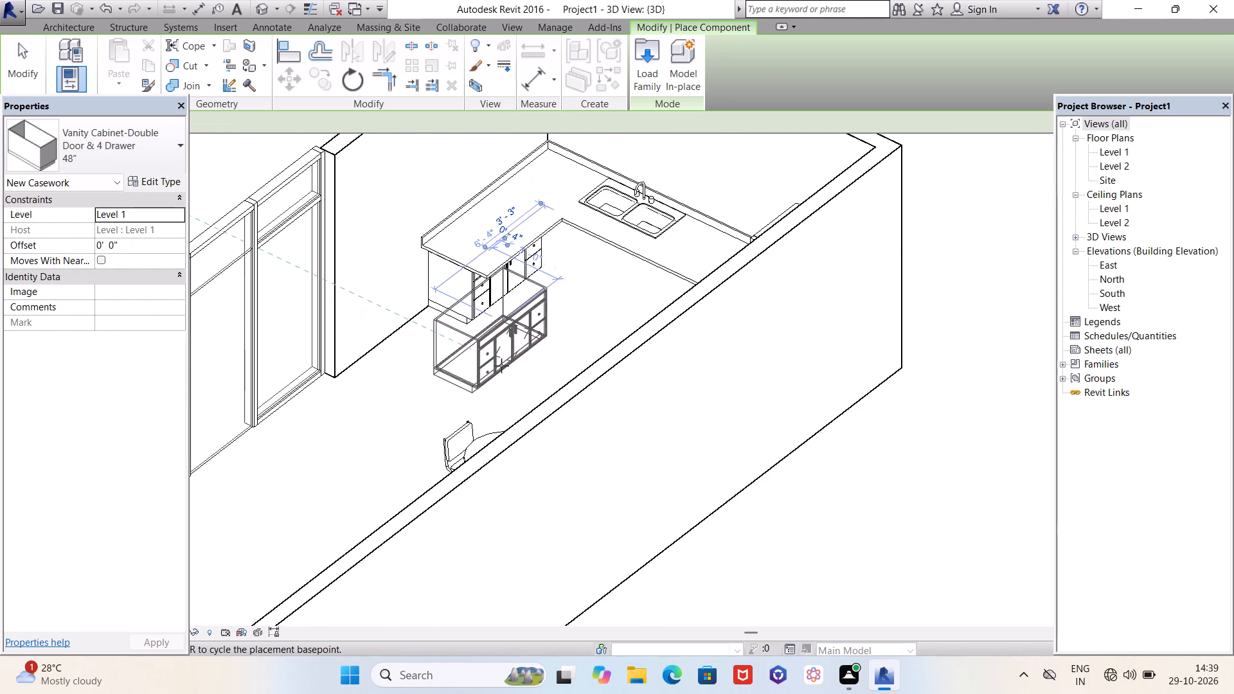
middle_click_drag(567, 360, 551, 337, "shift")
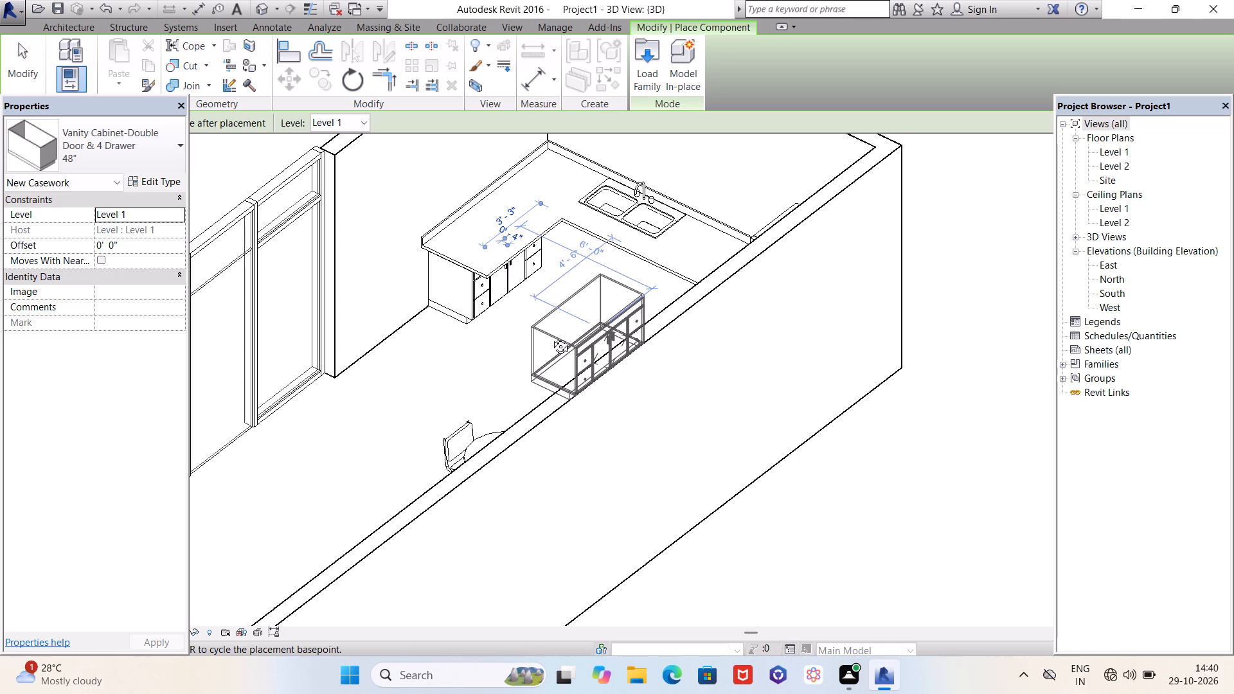
middle_click_drag(551, 337, 610, 274, "shift")
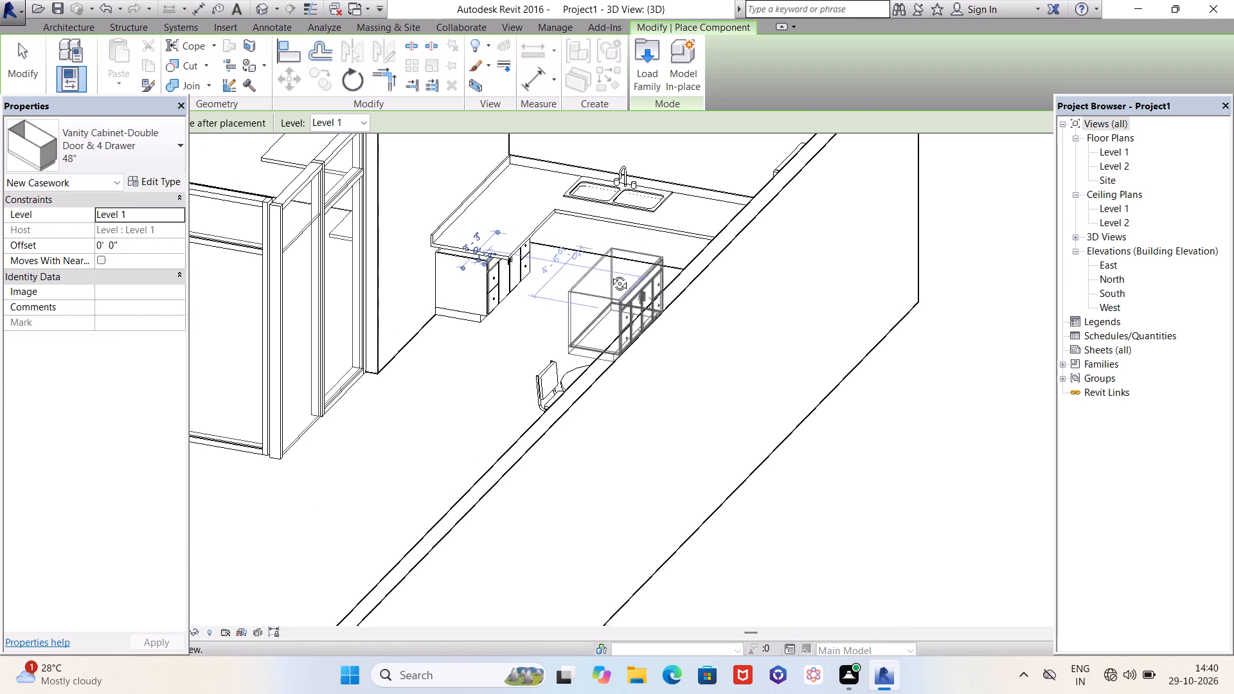
middle_click_drag(610, 274, 641, 182, "shift")
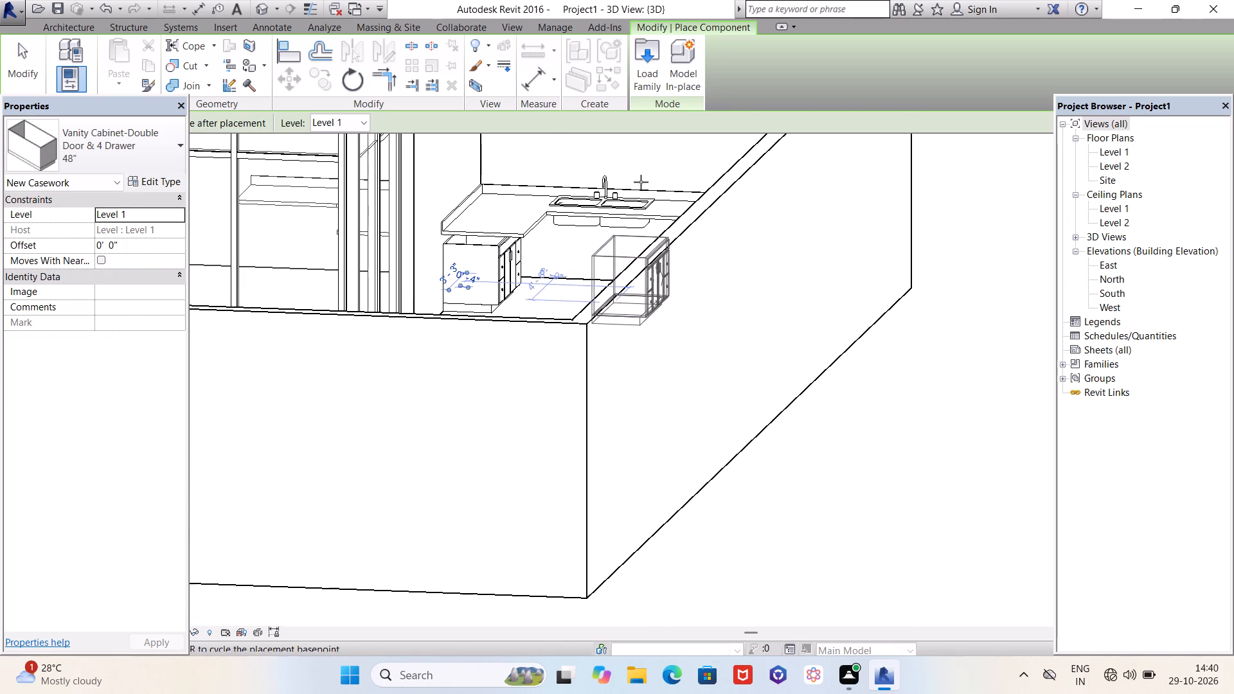
key("Escape")
key("Escape")
Set the height of the 48" vanity cabinet type to 2' 9" so it reaches the underside of the counter.
scroll(494, 263, "up", 5)
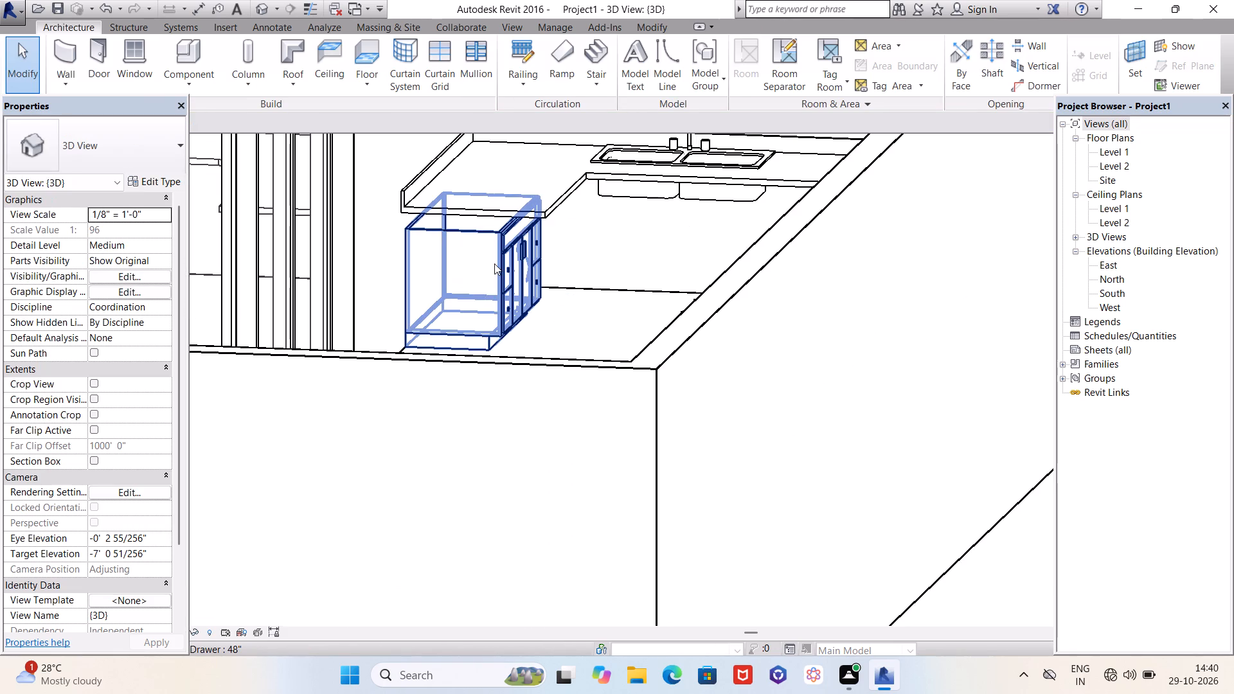
left_click(494, 263)
left_click(504, 263)
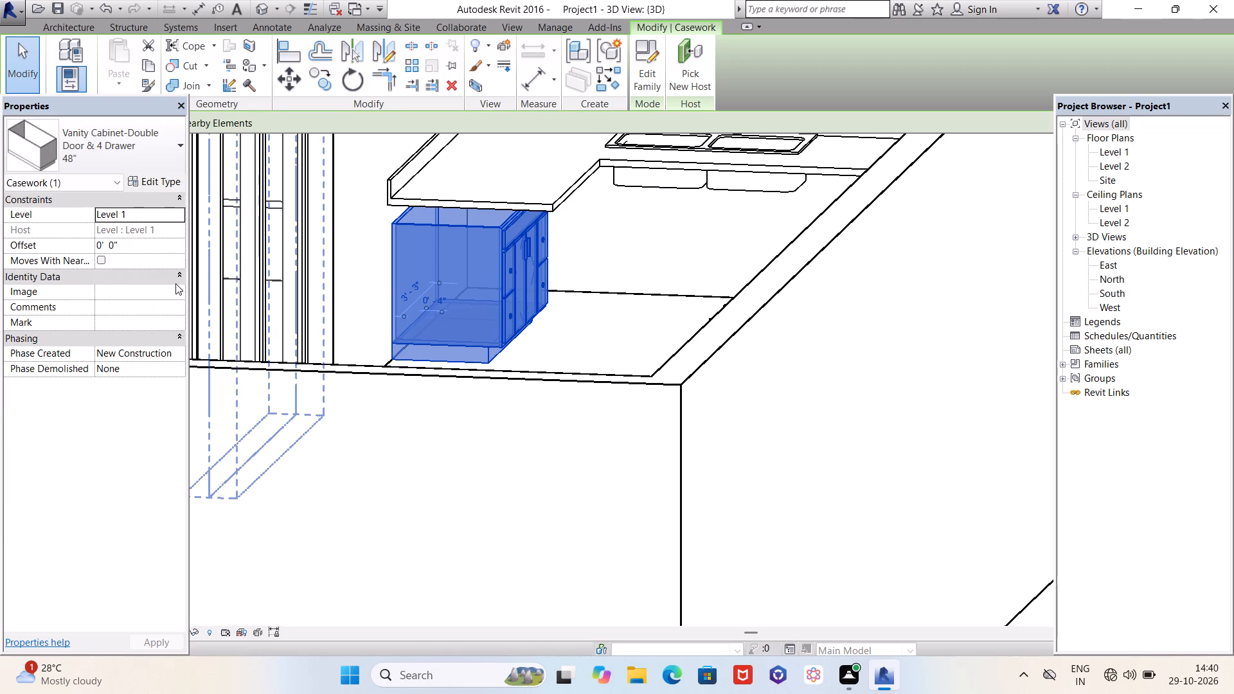
left_click(153, 183)
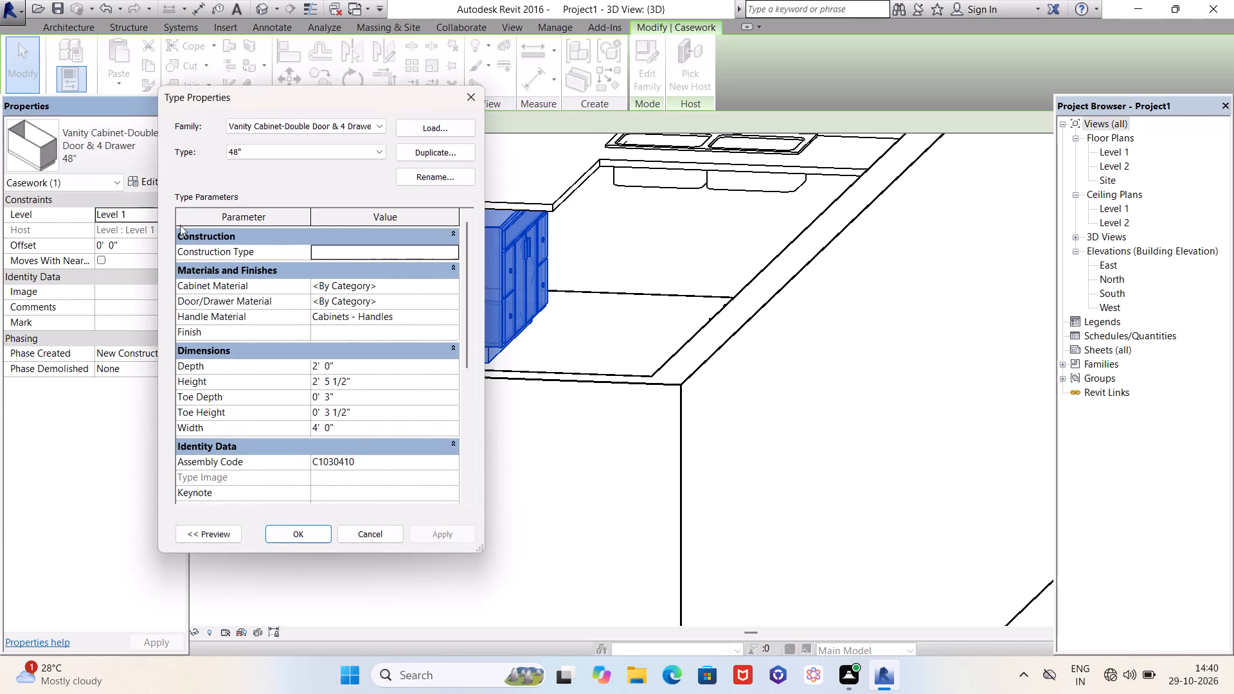
left_click_drag(359, 379, 317, 378)
double_click(355, 386)
double_click(355, 386)
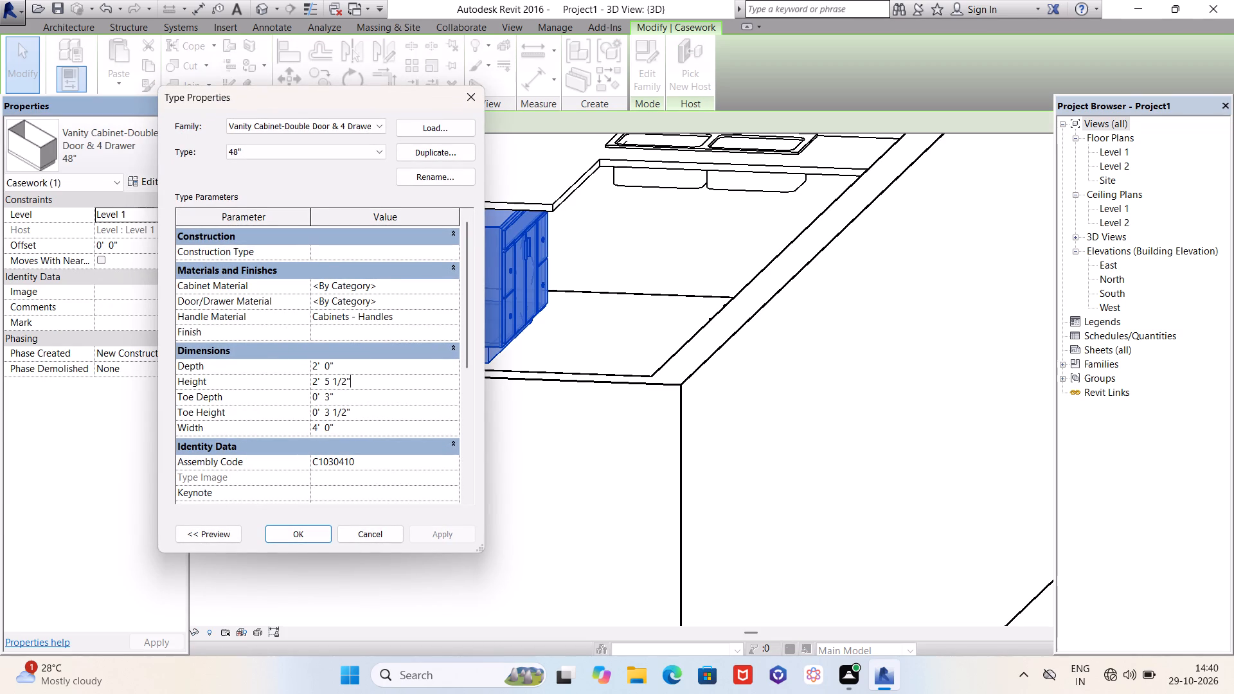
left_click_drag(355, 386, 312, 384)
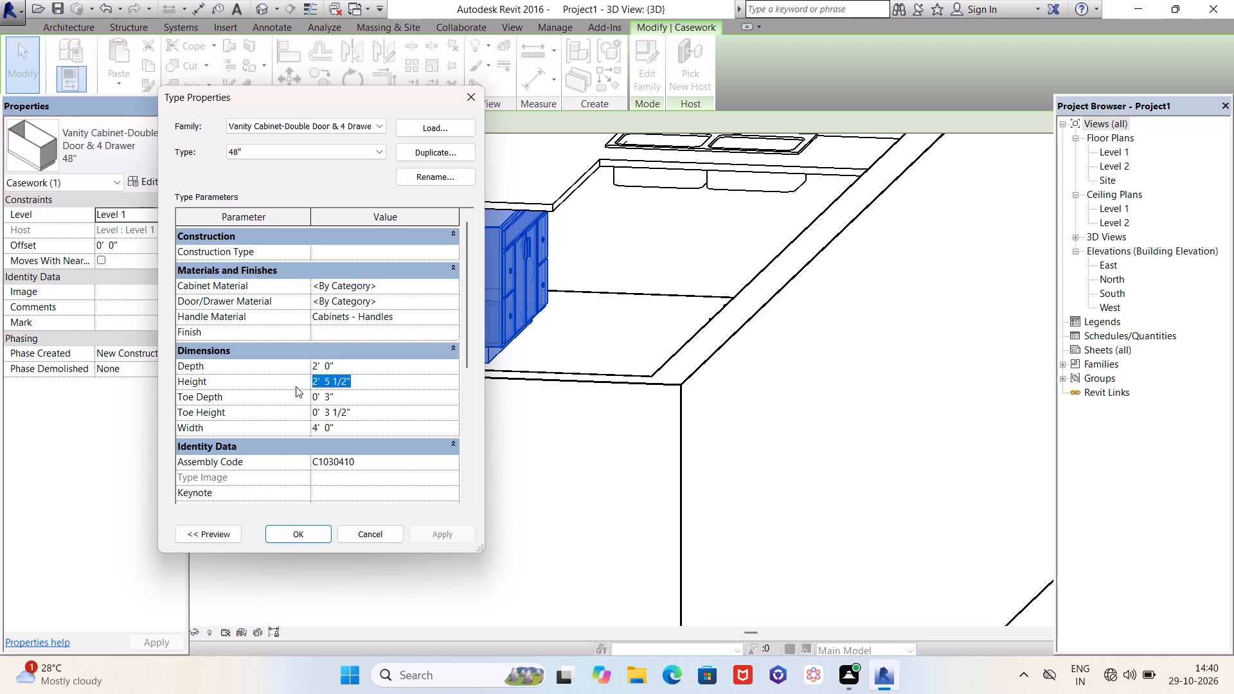
type("2'9\"")
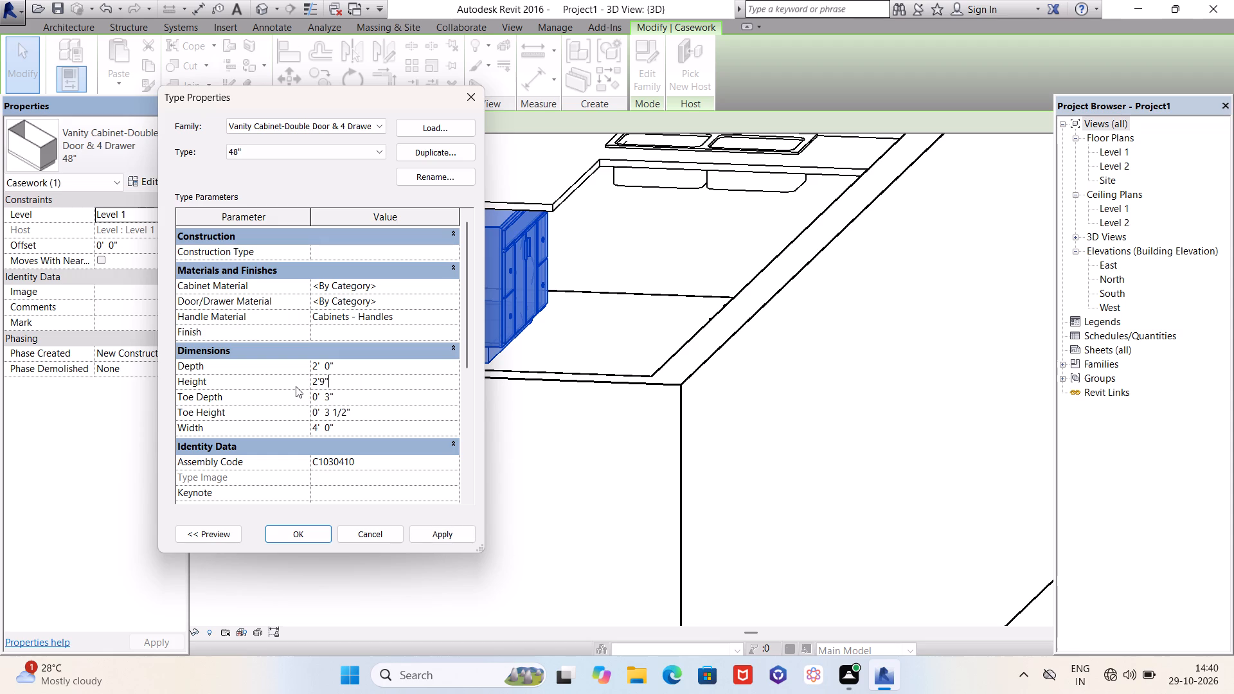
key("Return")
left_click(431, 535)
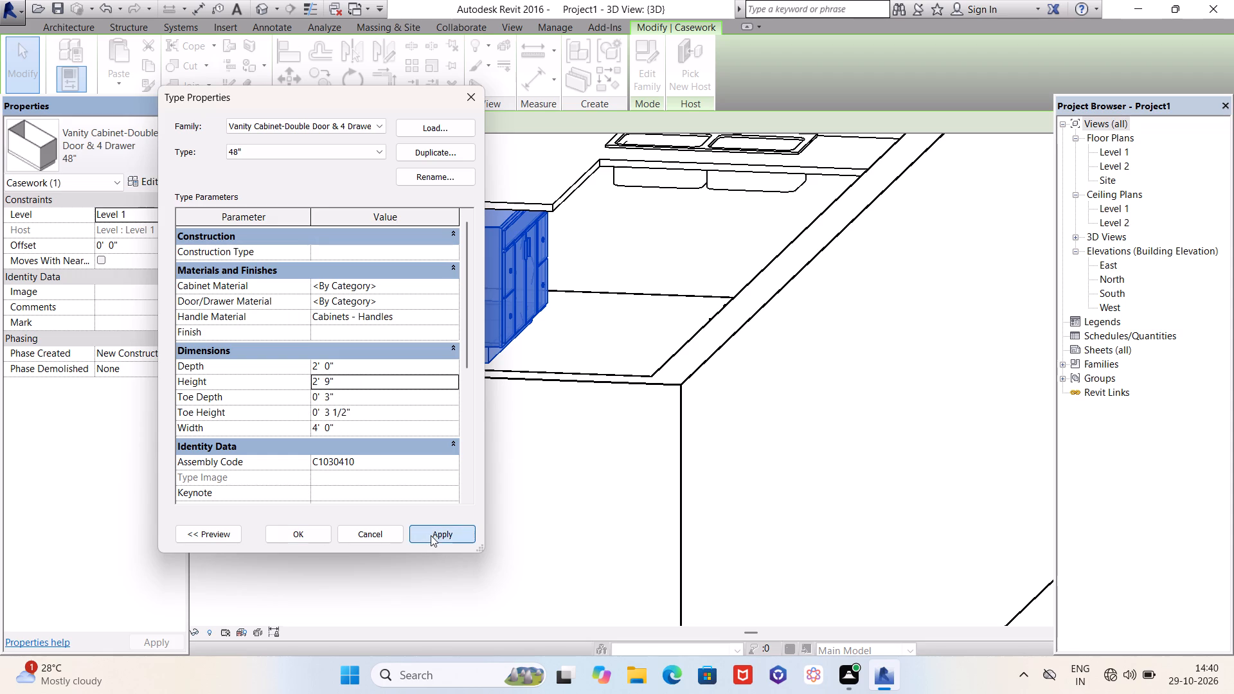
left_click(318, 537)
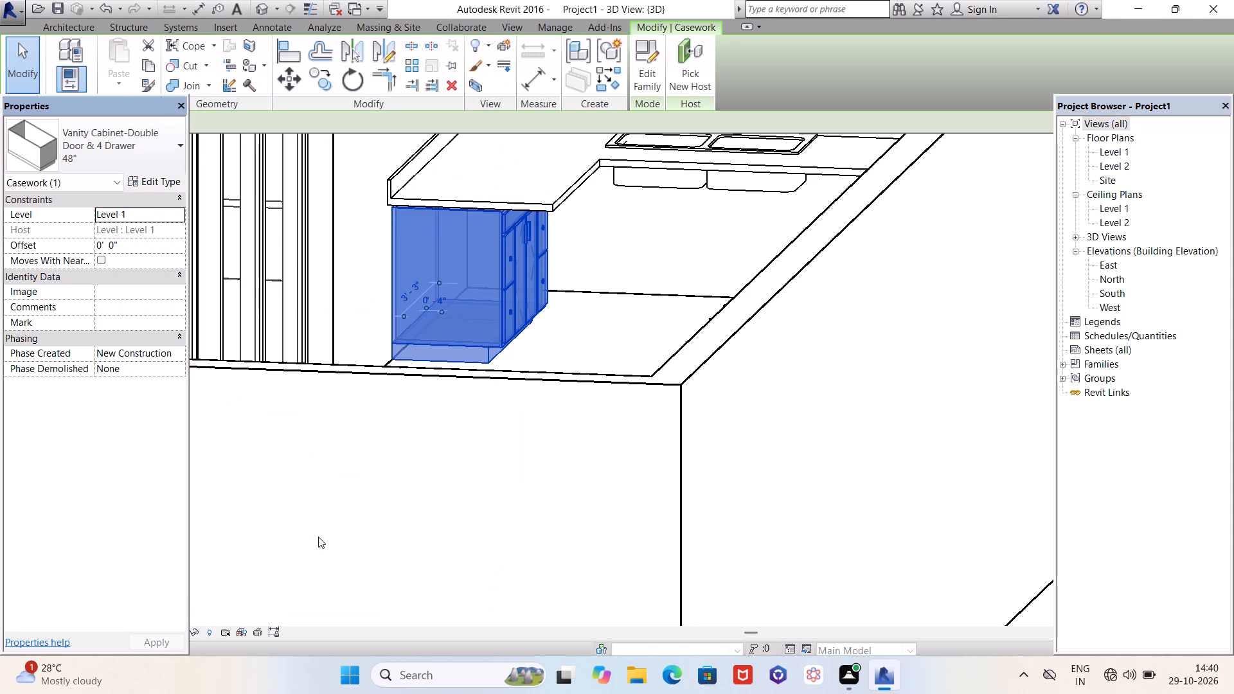
key("Escape")
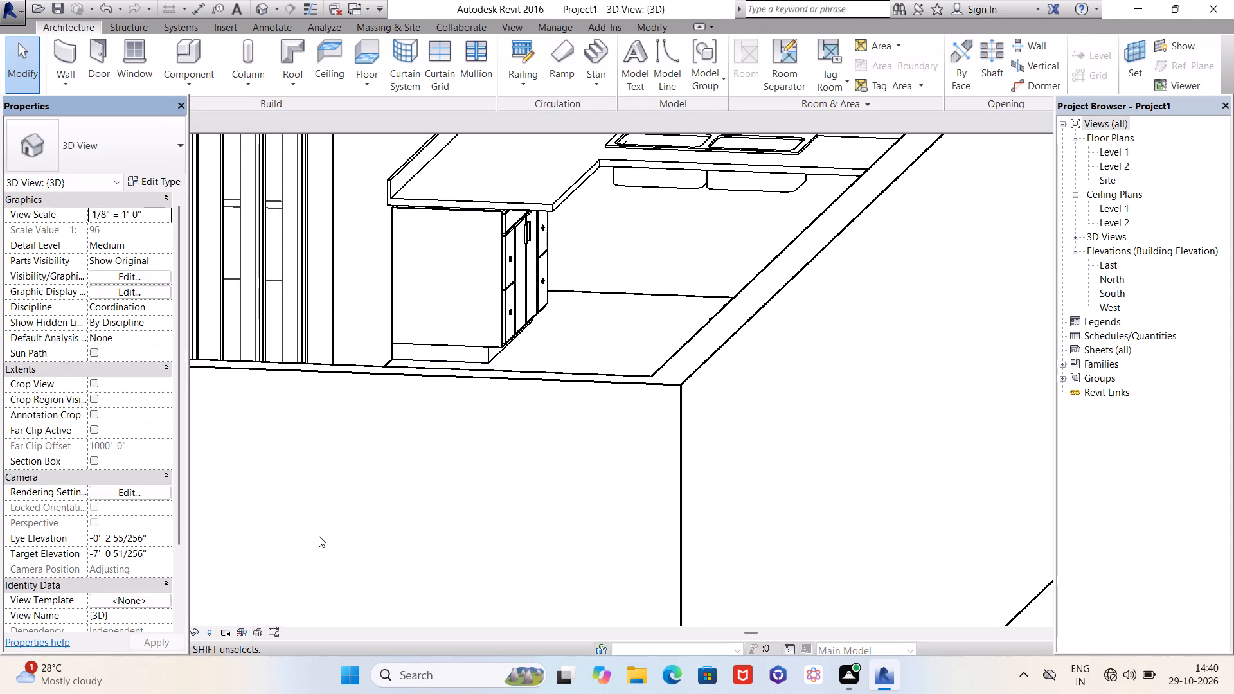
Set the depth of the 48" vanity cabinet type to 3' 0" to match the kitchen counter's depth.
scroll(319, 538, "down", 3)
middle_click_drag(460, 385, 451, 400, "shift")
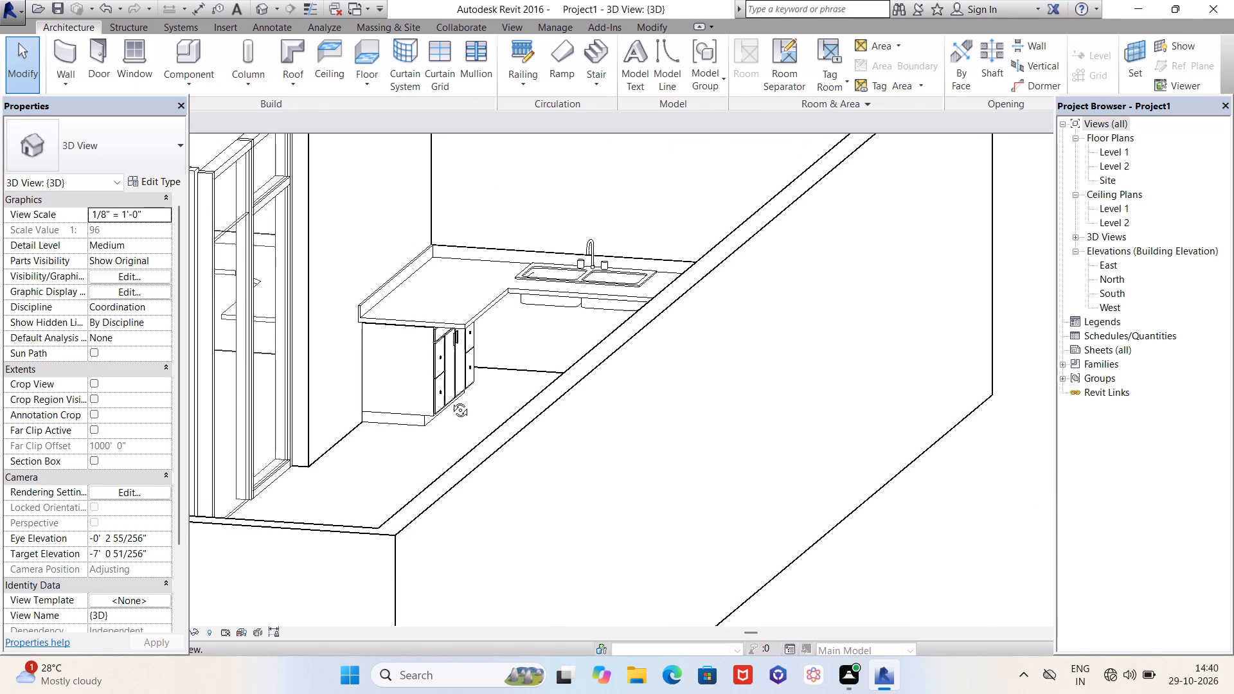
middle_click_drag(451, 400, 472, 445, "shift")
scroll(440, 400, "up", 4)
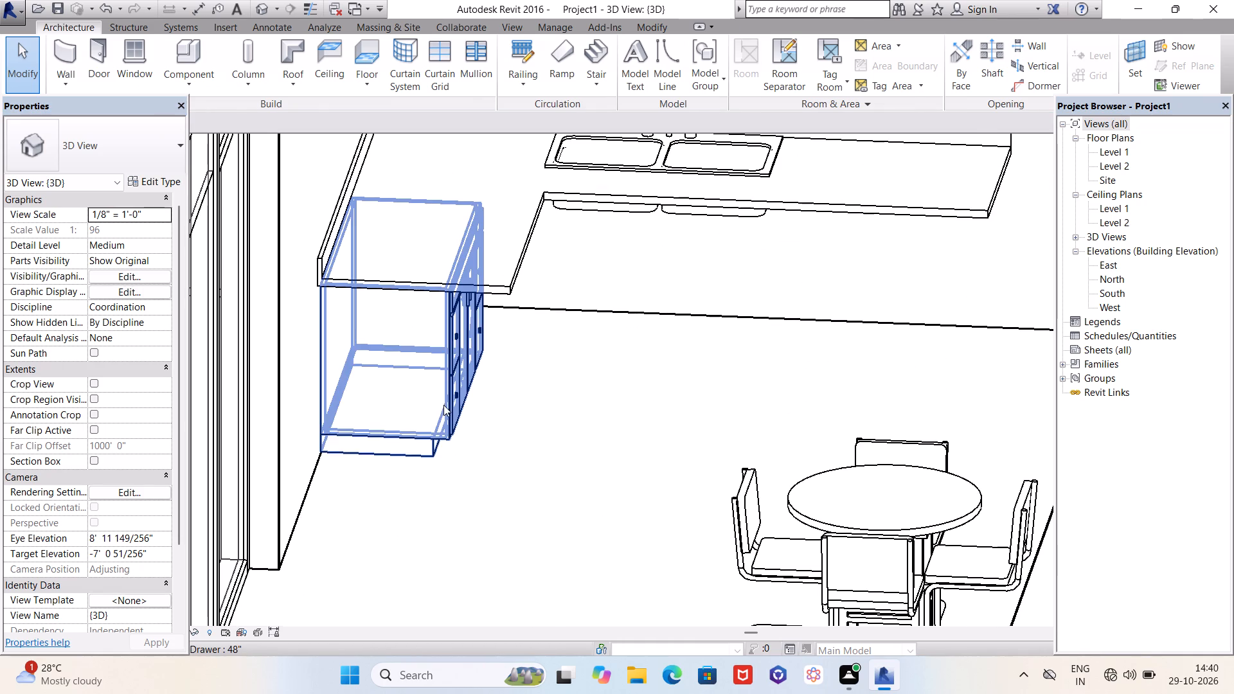
left_click(443, 405)
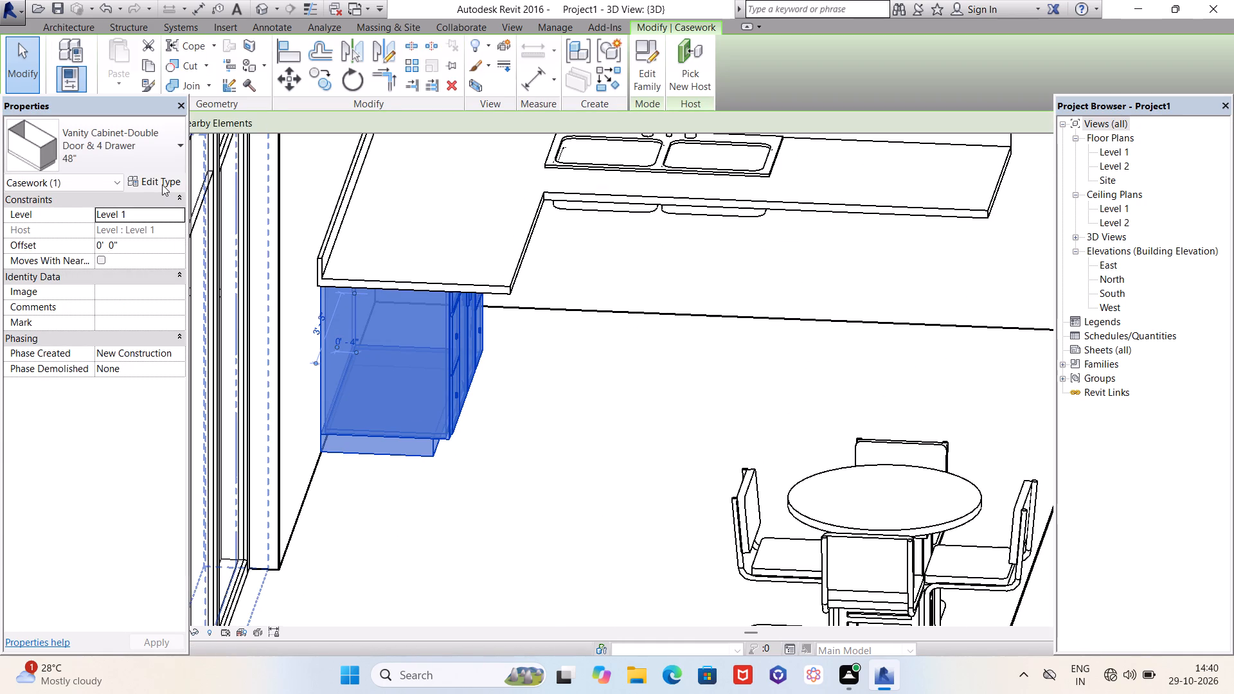
left_click(162, 184)
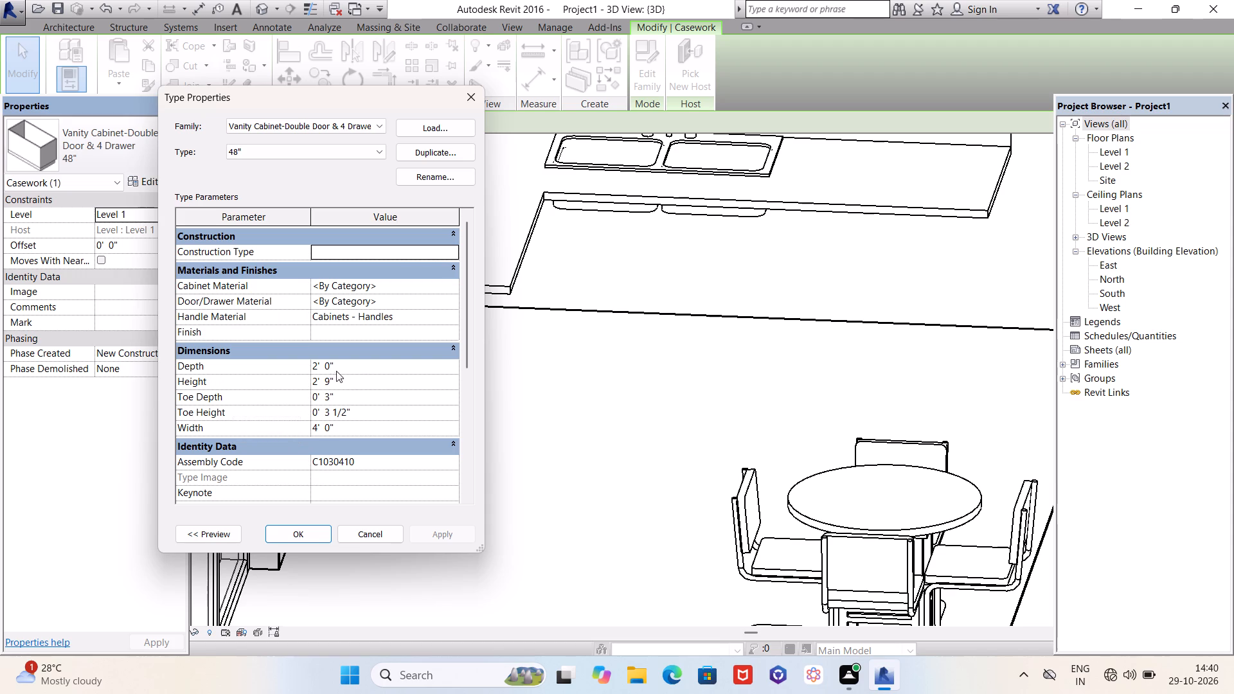
left_click_drag(341, 368, 319, 366)
left_click_drag(338, 363, 294, 364)
left_click_drag(294, 364, 289, 364)
type("3'")
key("Return")
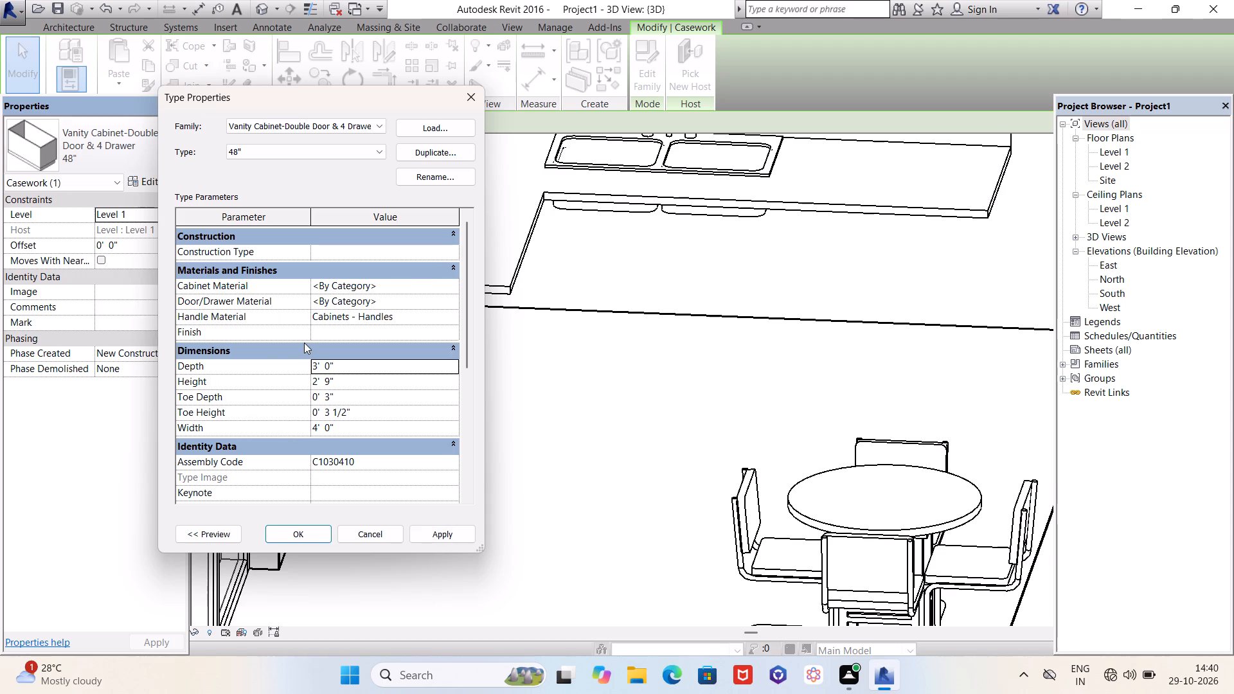
left_click(447, 534)
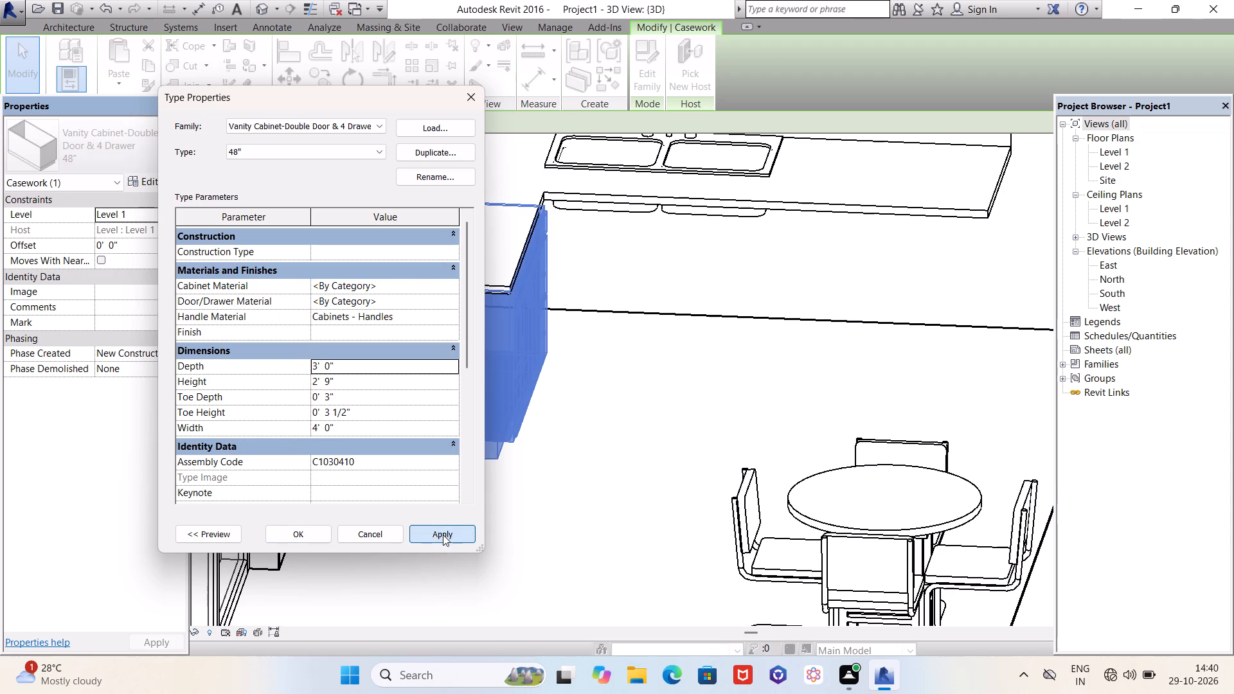
left_click(308, 537)
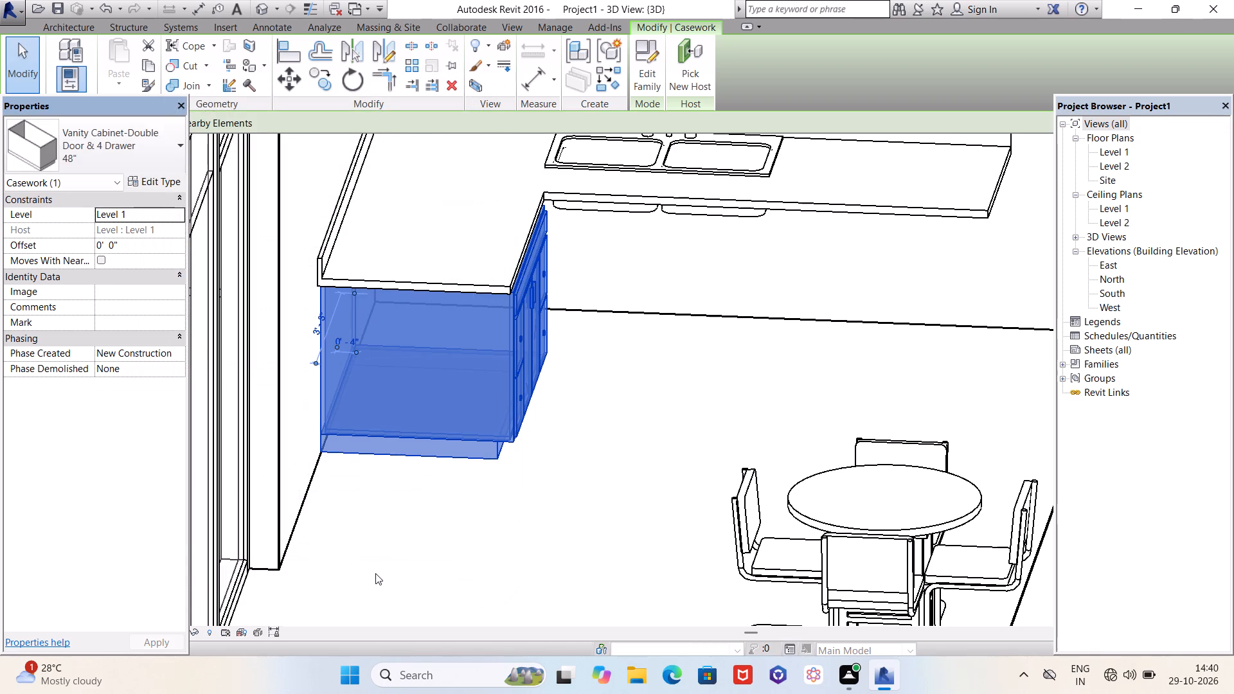
key("Escape")
Load the Vanity Cabinet-Double Door & 4 Drawer family again from the Casework Base Cabinets library for component placement.
scroll(424, 577, "down", 3)
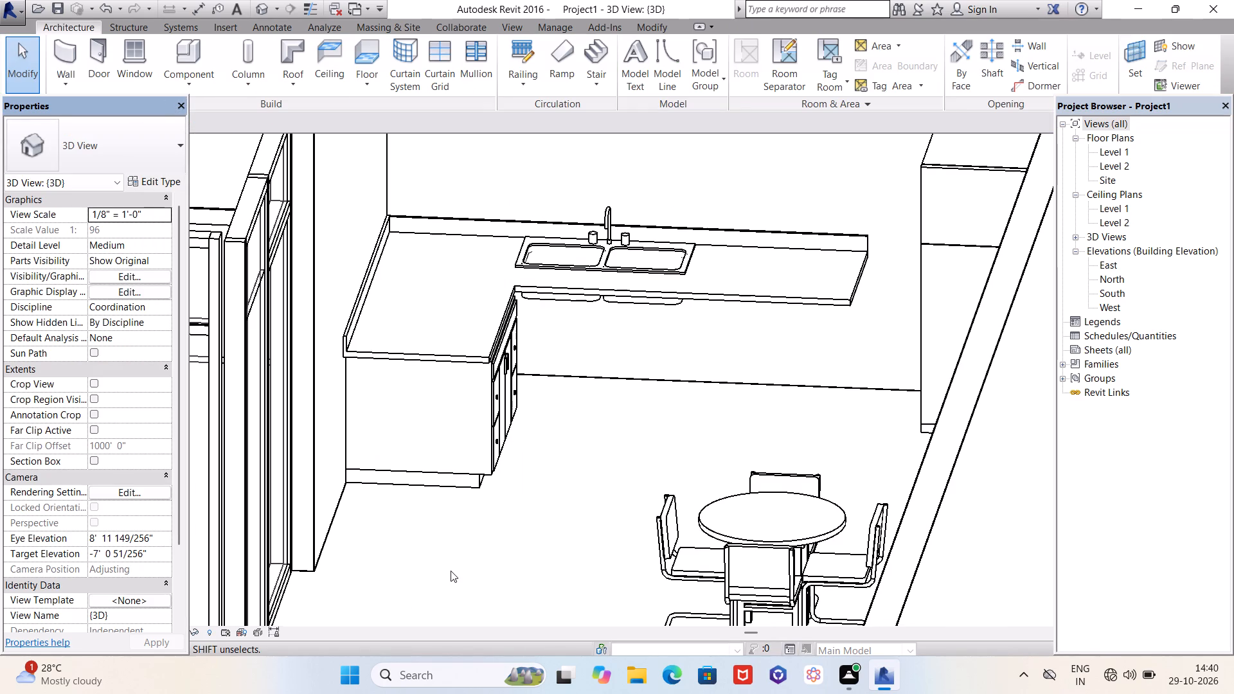
middle_click_drag(485, 559, 431, 597, "shift")
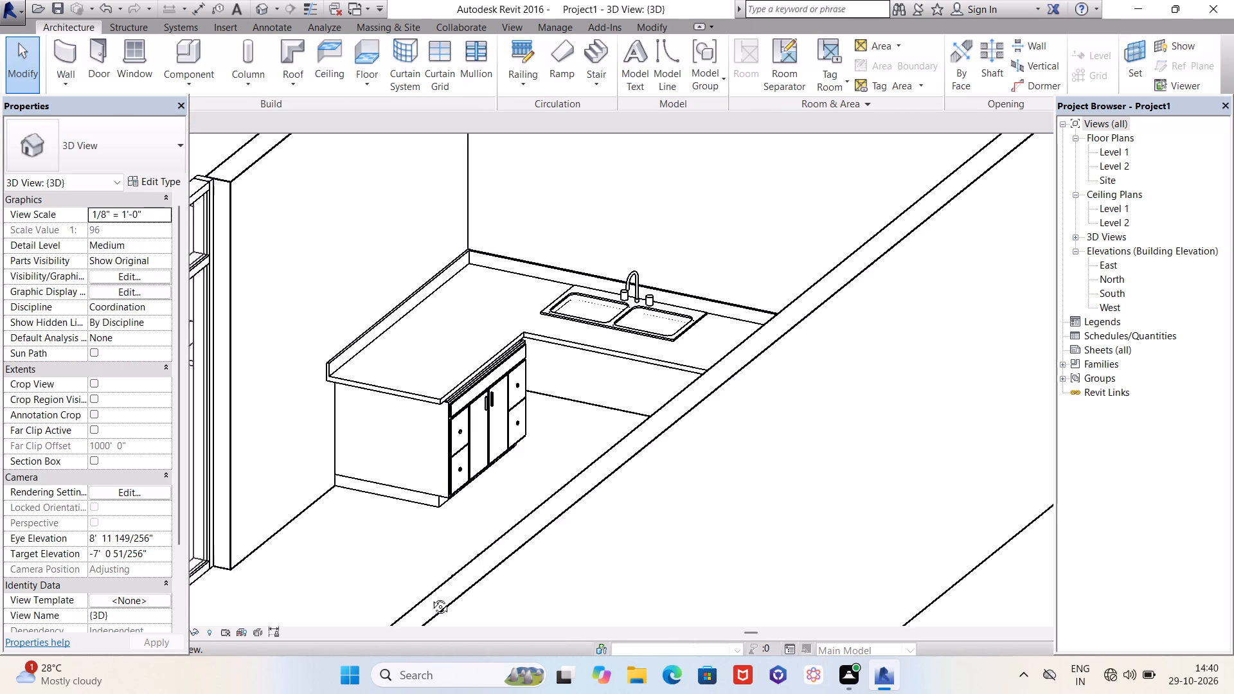
middle_click_drag(431, 597, 351, 666, "shift")
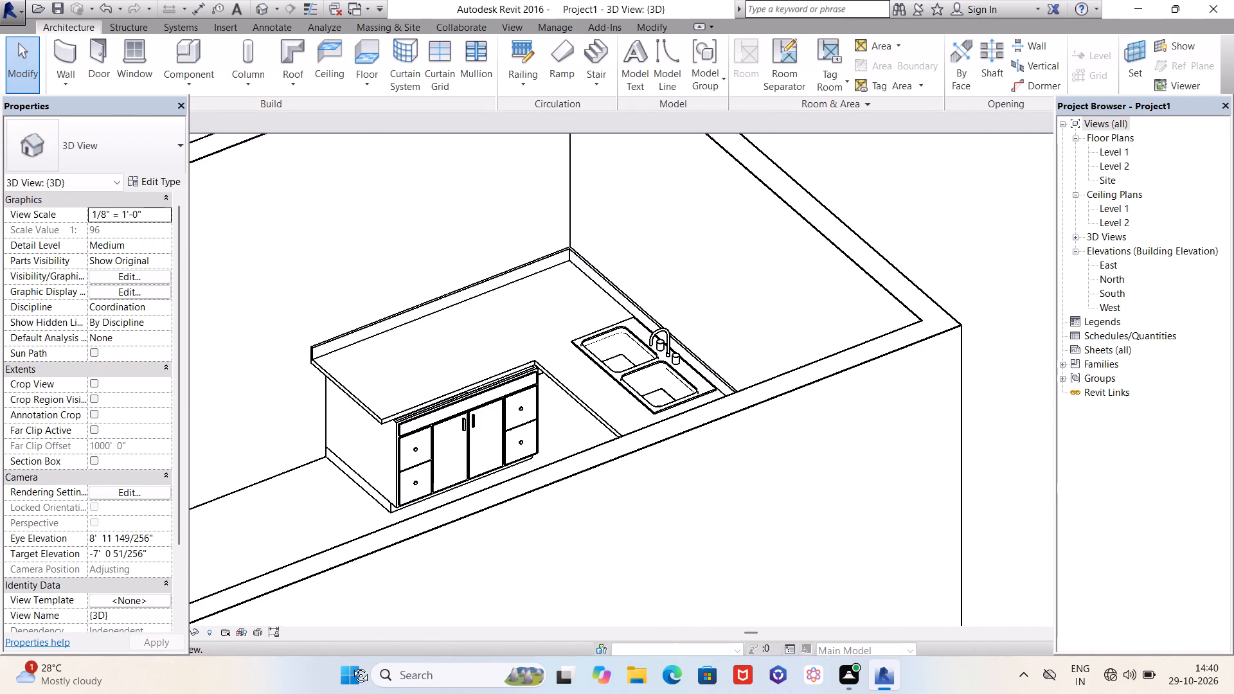
middle_click_drag(351, 666, 492, 606, "shift")
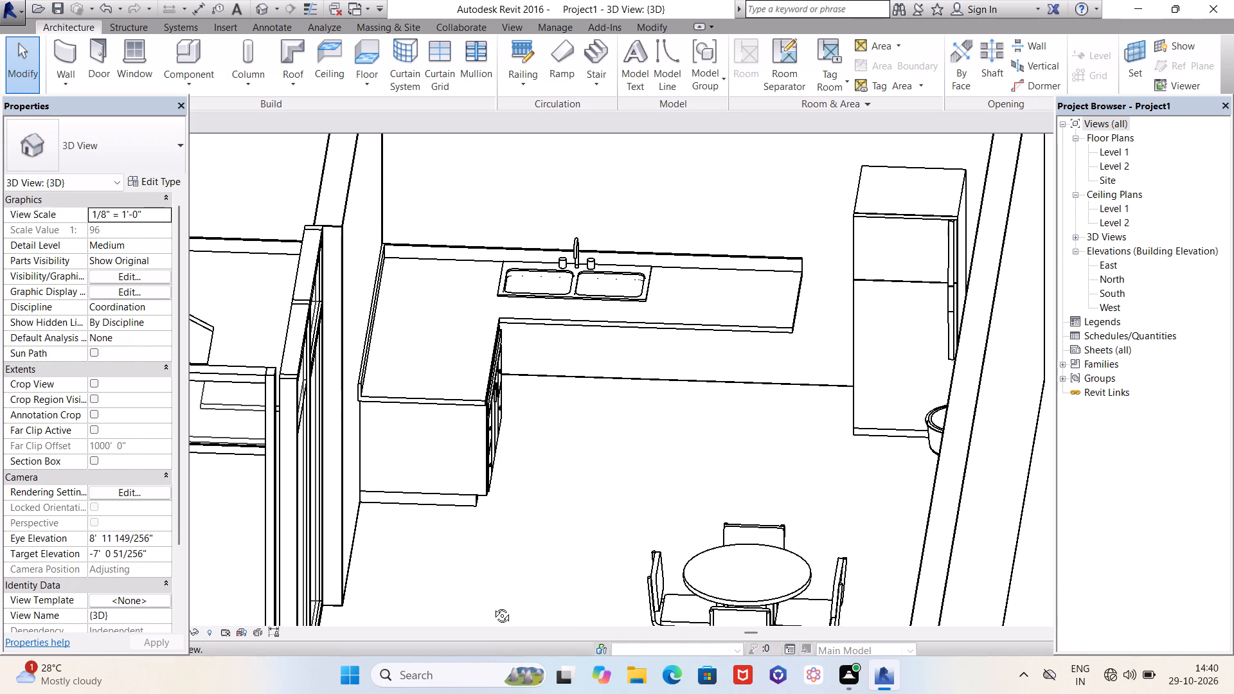
middle_click_drag(492, 606, 492, 604, "shift")
scroll(535, 395, "up", 1)
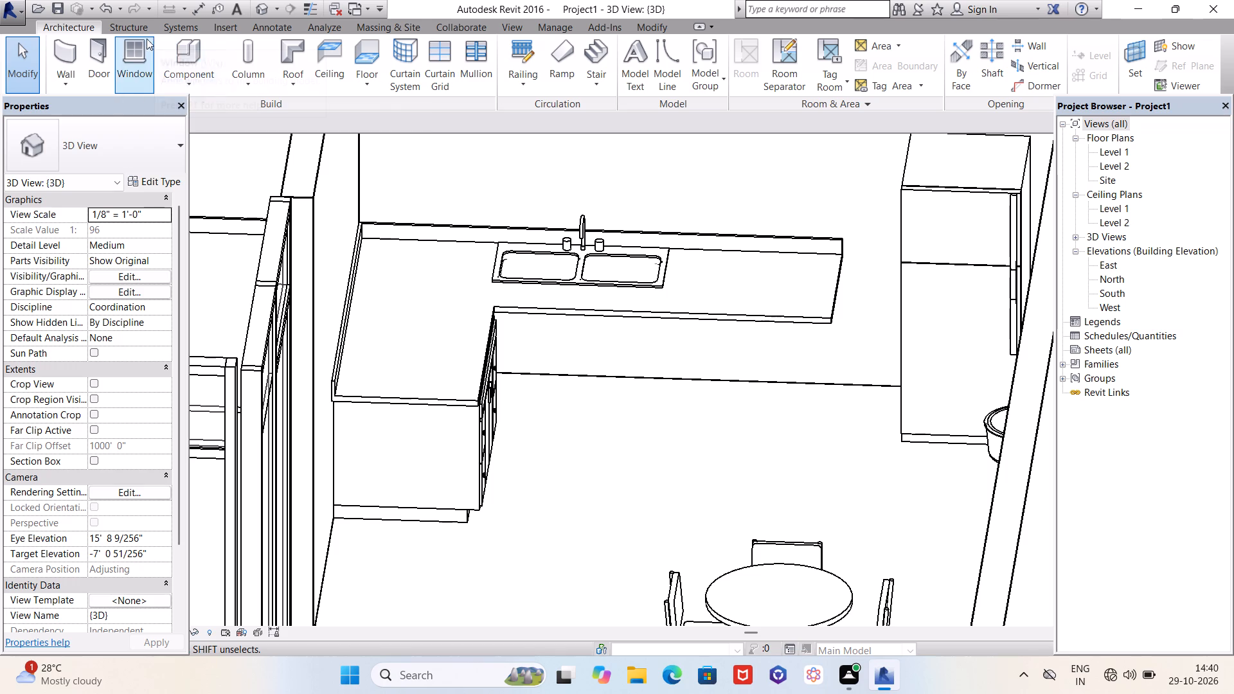
left_click(186, 43)
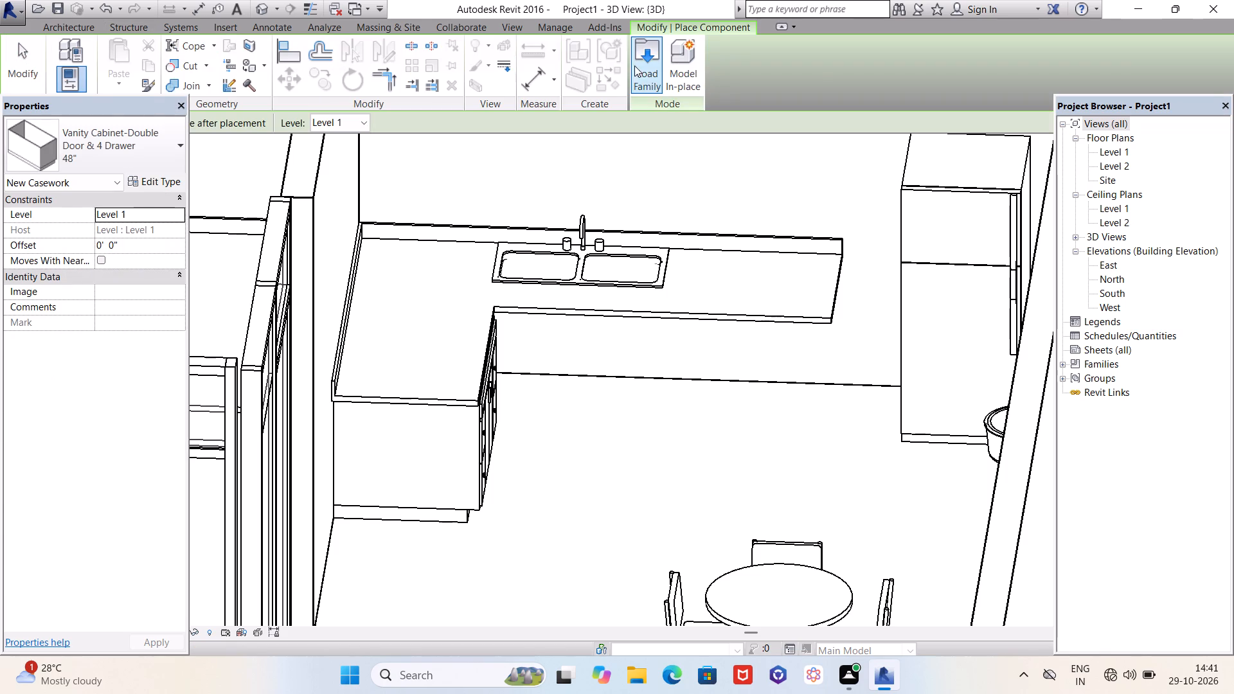
left_click(639, 58)
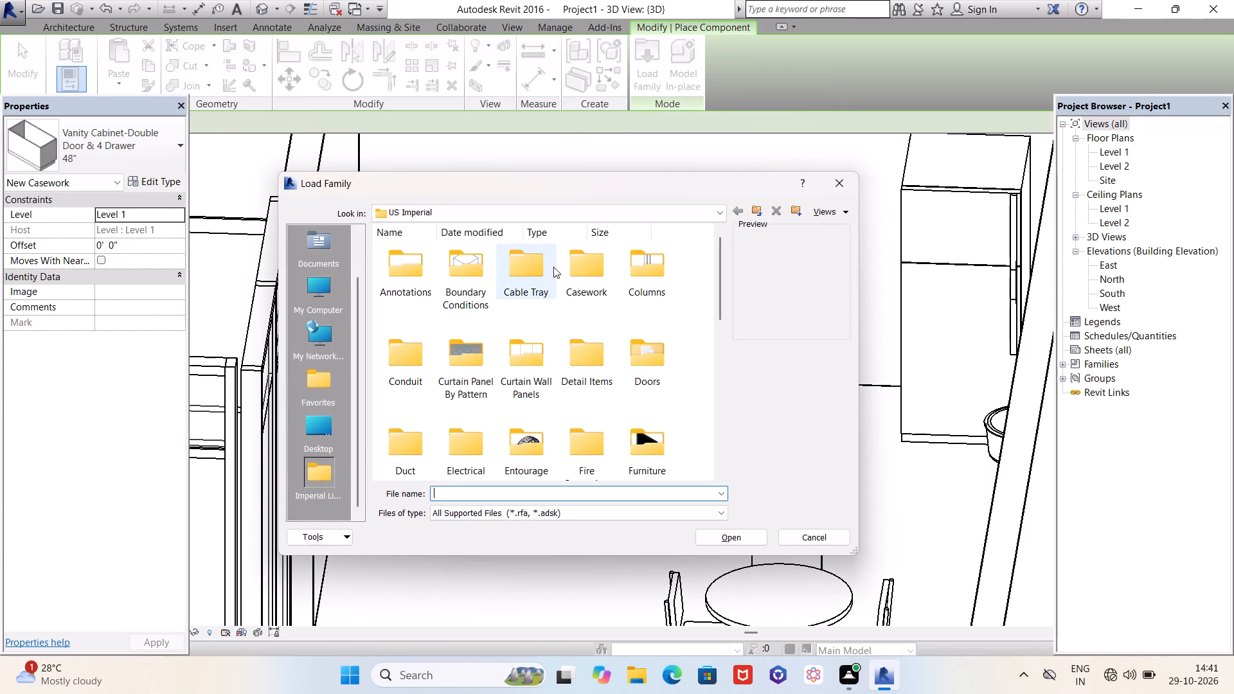
double_click(604, 269)
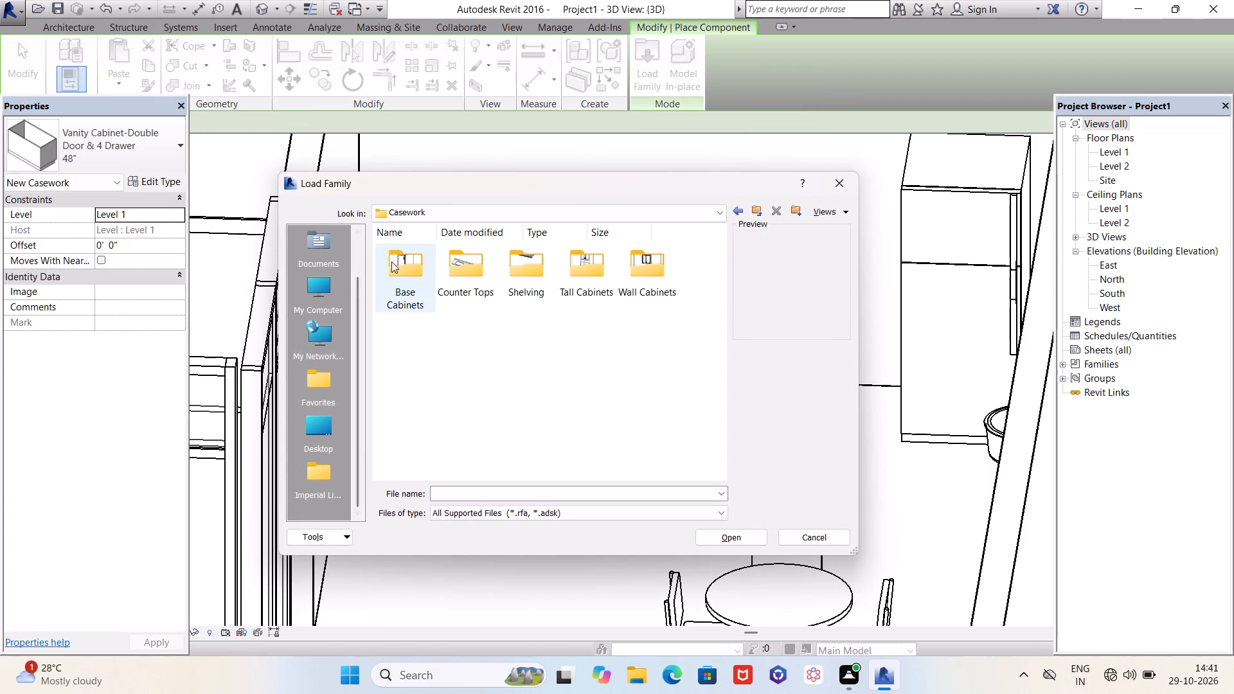
double_click(391, 262)
double_click(401, 280)
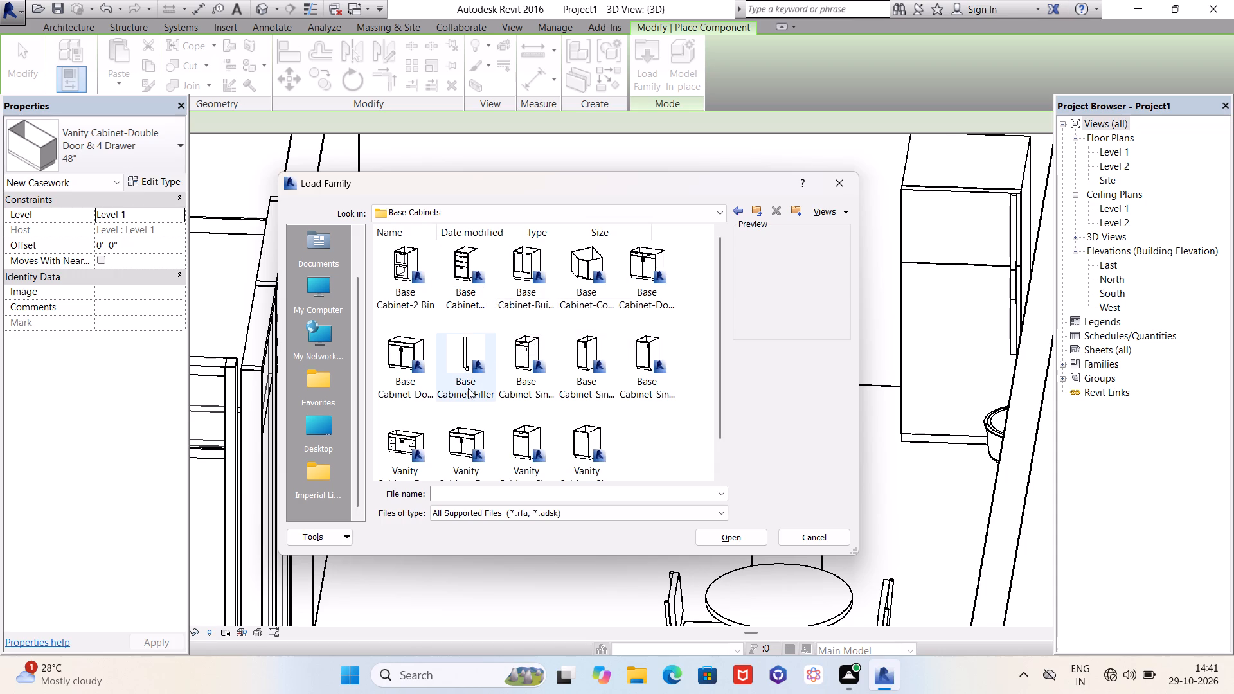
scroll(468, 388, "down", 2)
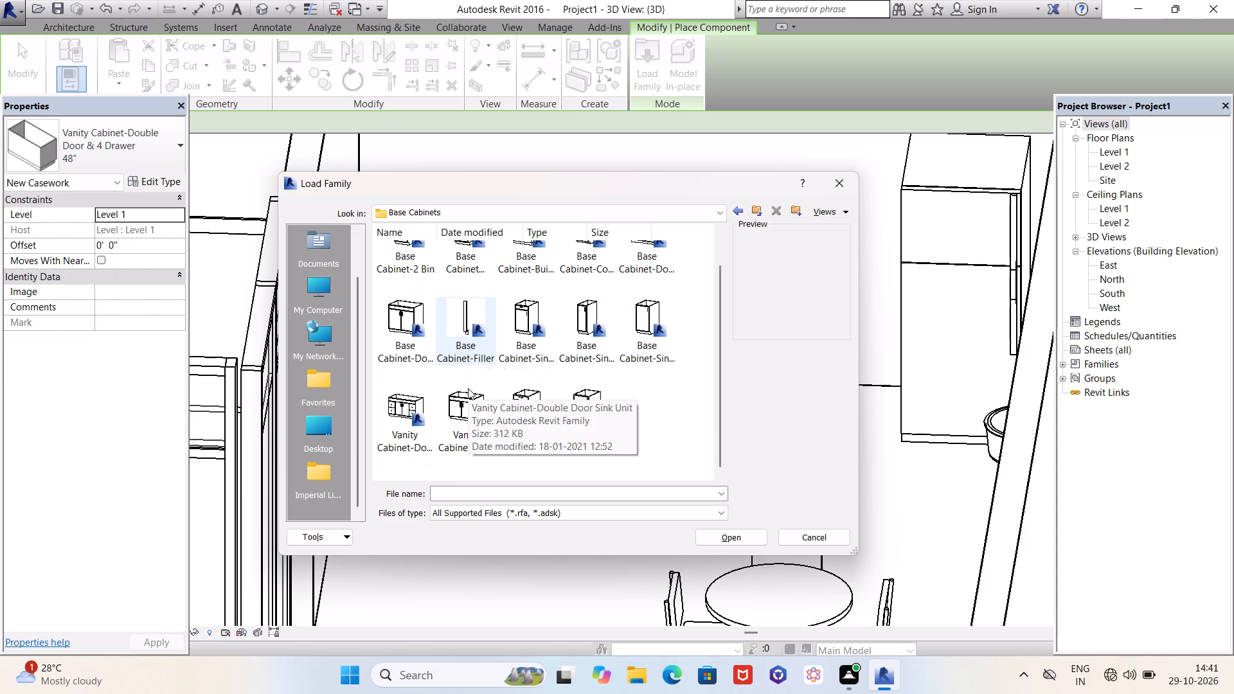
scroll(468, 388, "up", 1)
left_click(408, 432)
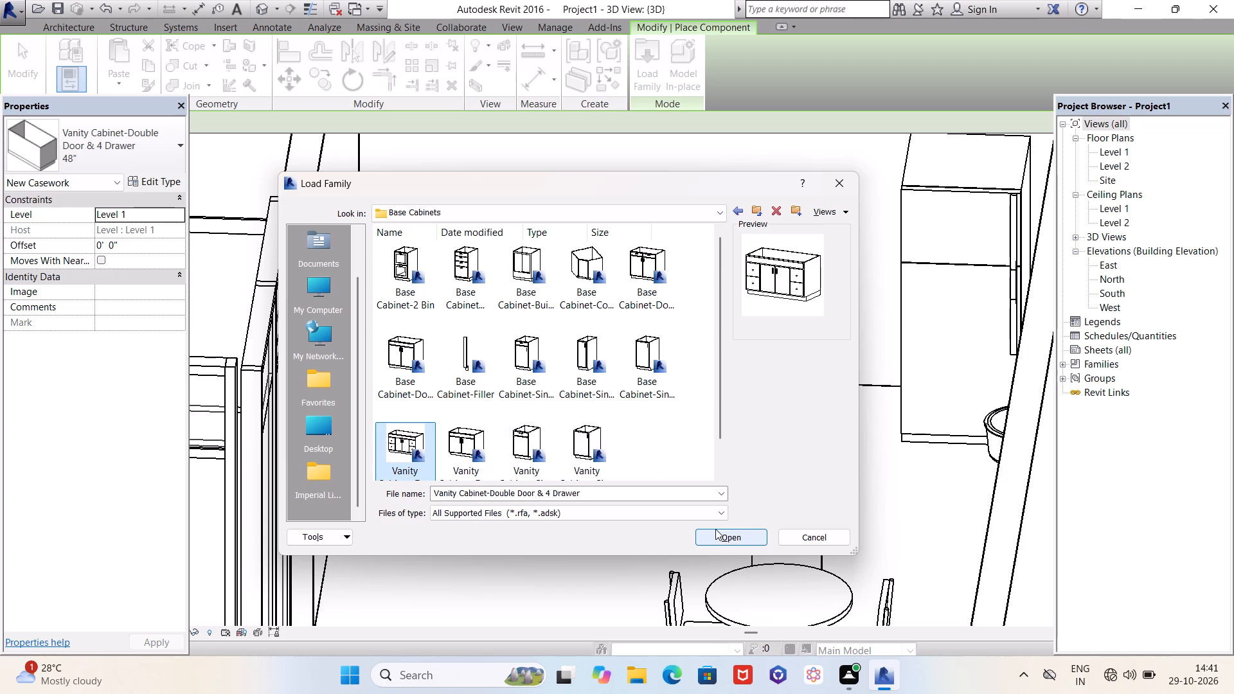
left_click(715, 539)
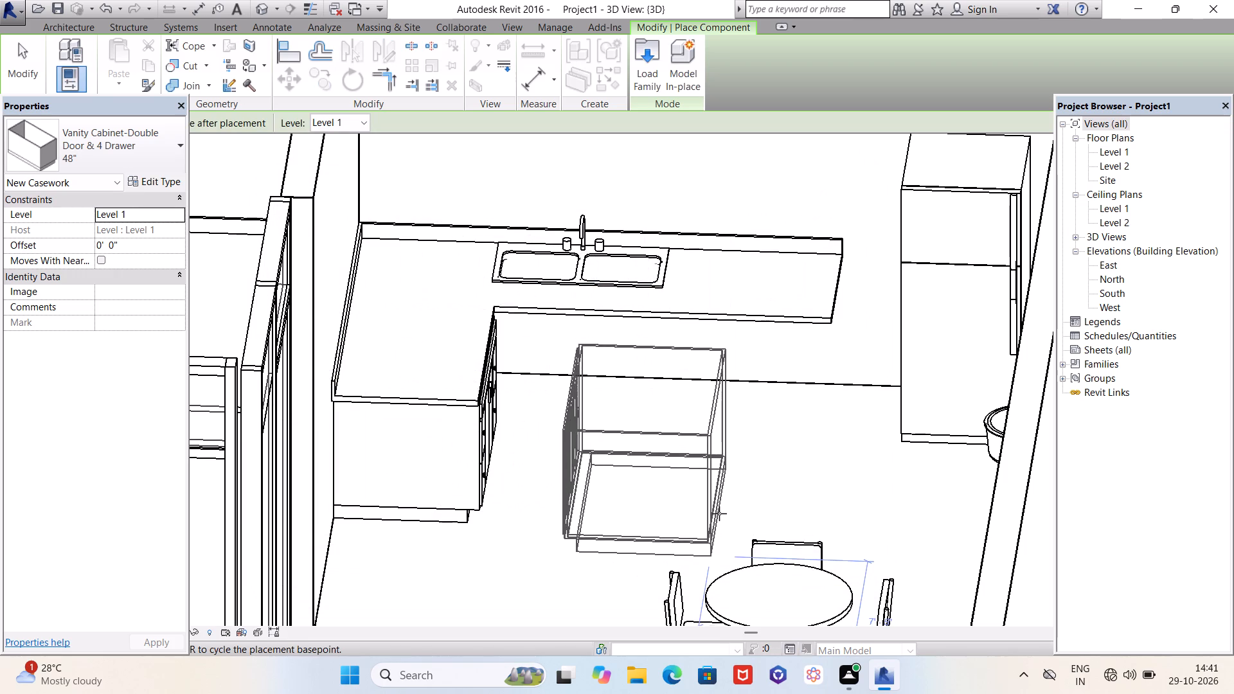
Place a second 48" vanity cabinet on Level 1 beneath the free end of the sink-side counter, rotated so its doors face into the kitchen.
key("space")
middle_click_drag(735, 471, 645, 493)
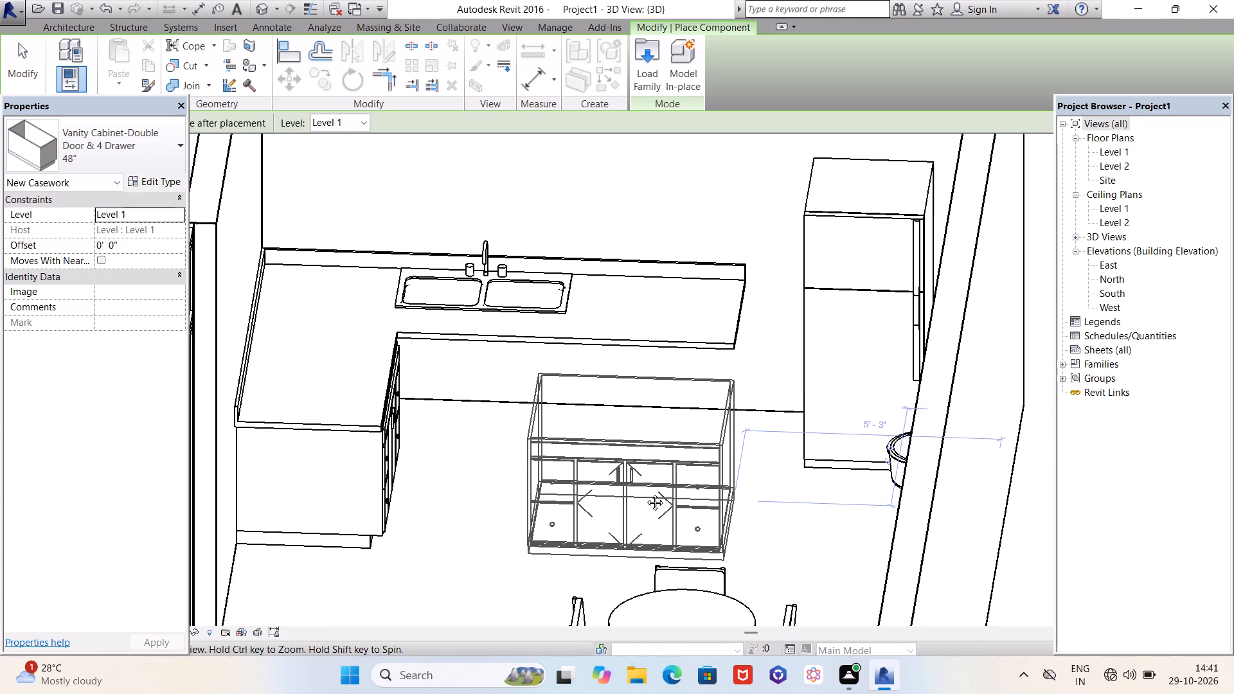
middle_click_drag(645, 493, 648, 490)
middle_click_drag(665, 477, 556, 662, "shift")
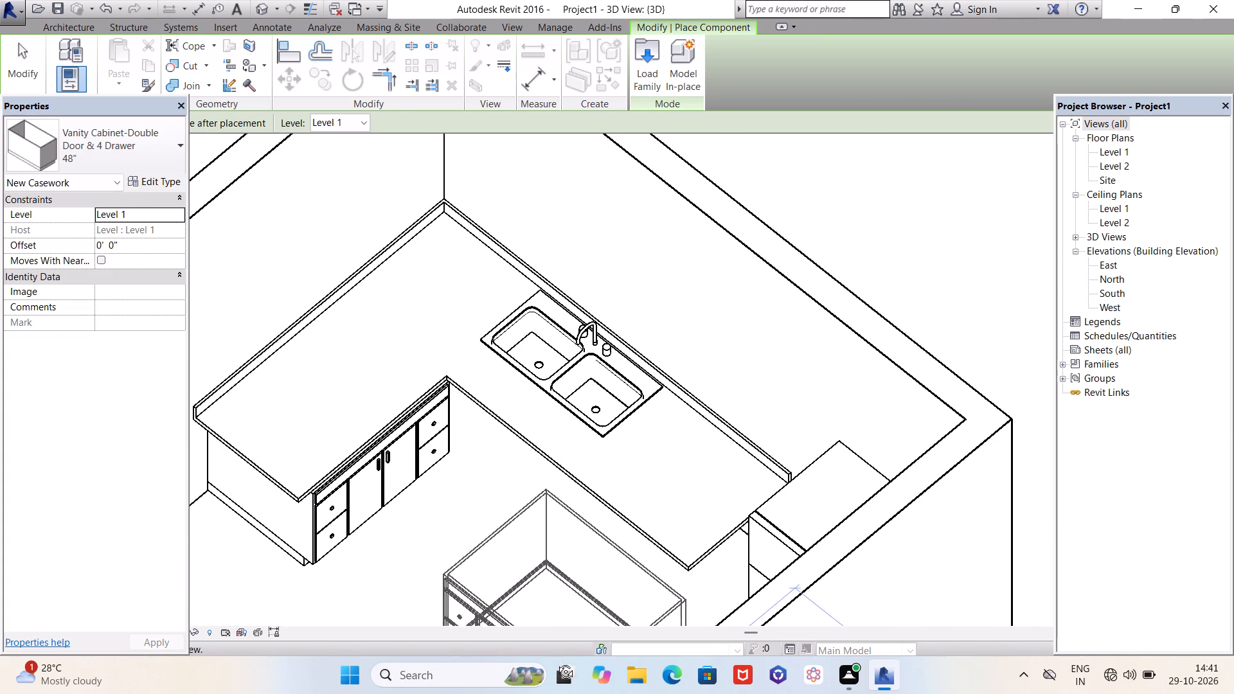
middle_click_drag(556, 662, 593, 581, "shift")
scroll(639, 512, "up", 2)
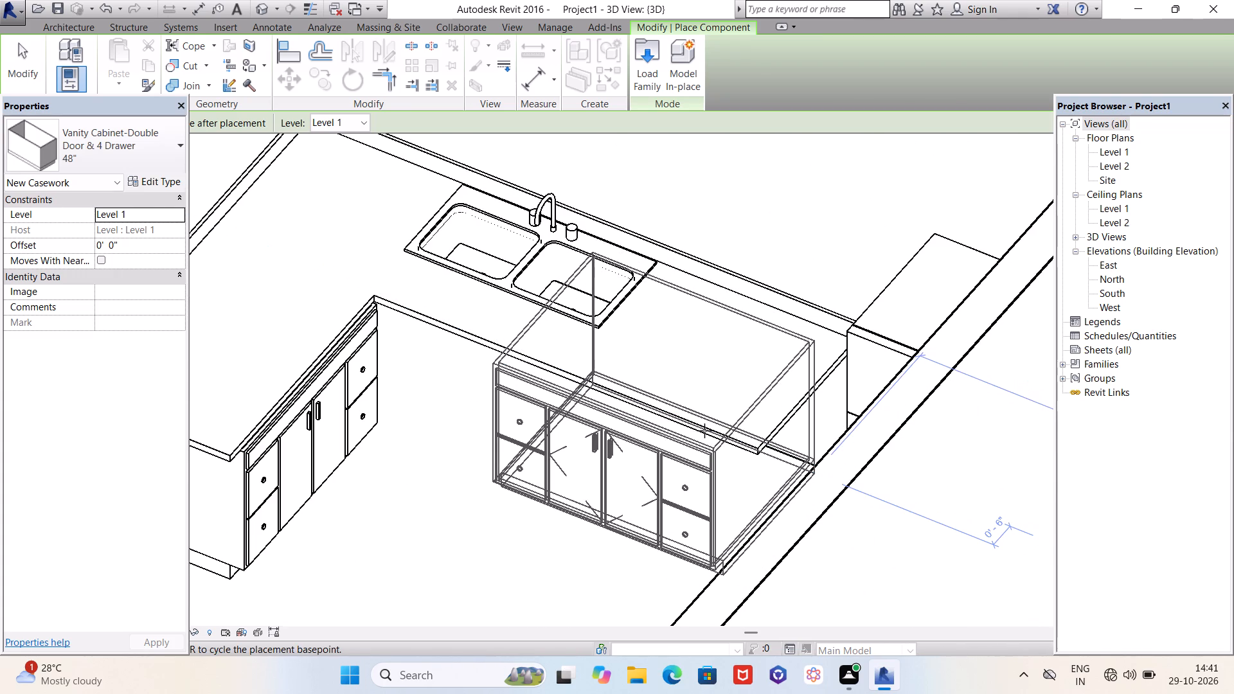
left_click(704, 431)
scroll(704, 432, "down", 3)
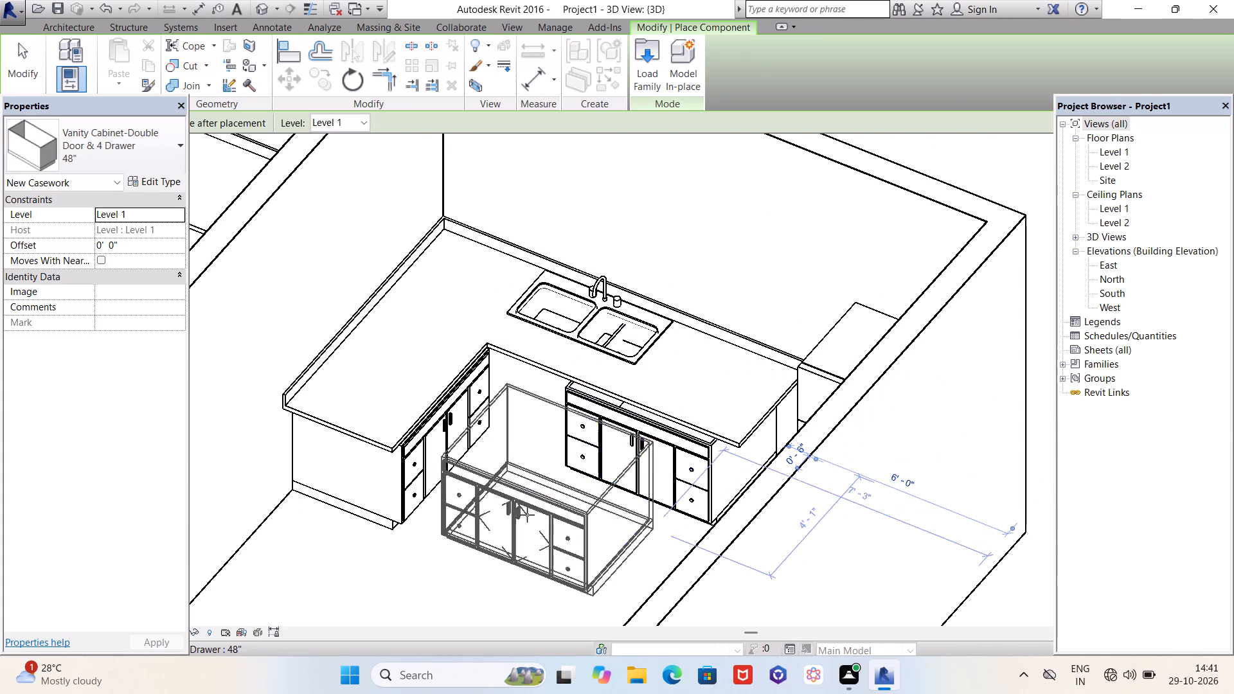
middle_click_drag(487, 540, 550, 437)
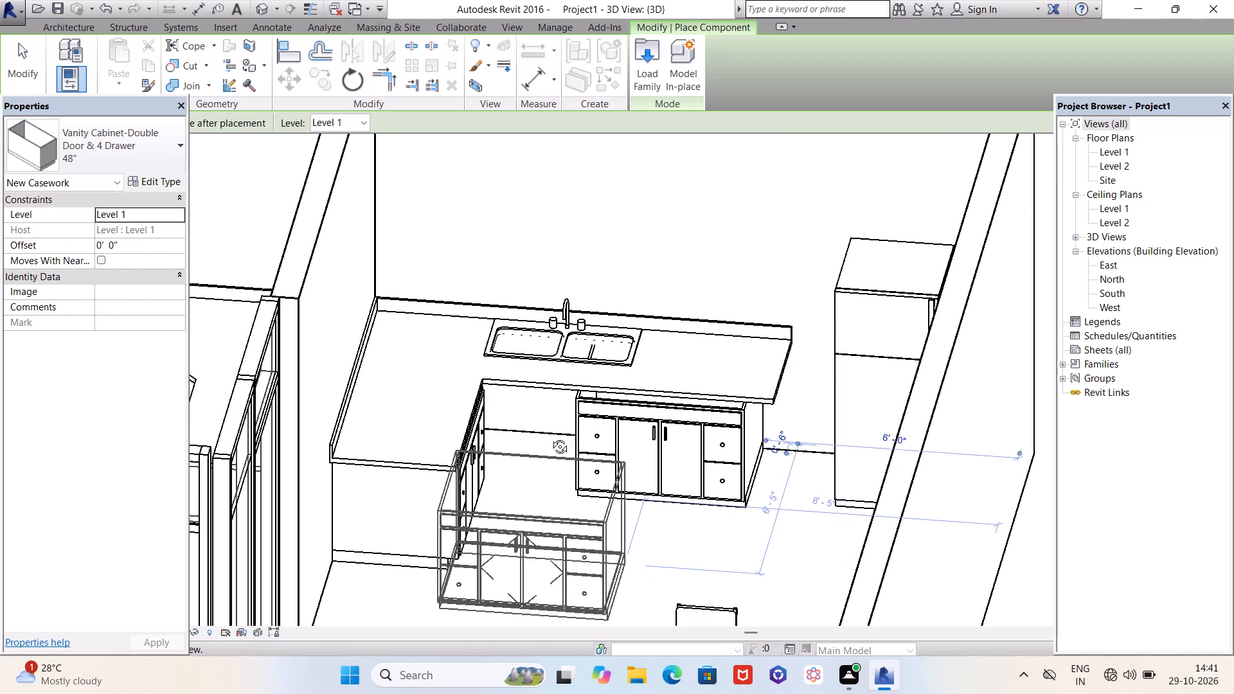
middle_click_drag(550, 437, 549, 356)
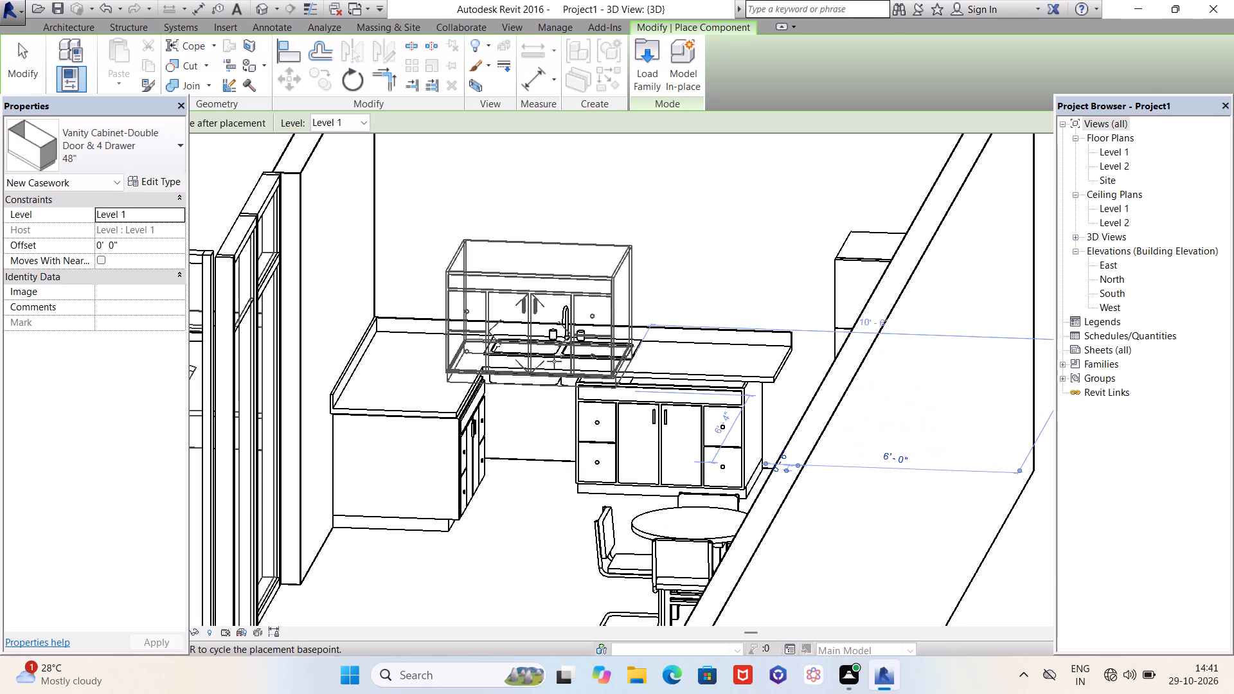
Nudge the second vanity cabinet about 9" along the sink-side counter toward the refrigerator, bringing it to the counter's free end.
scroll(600, 416, "up", 4)
scroll(585, 528, "down", 4)
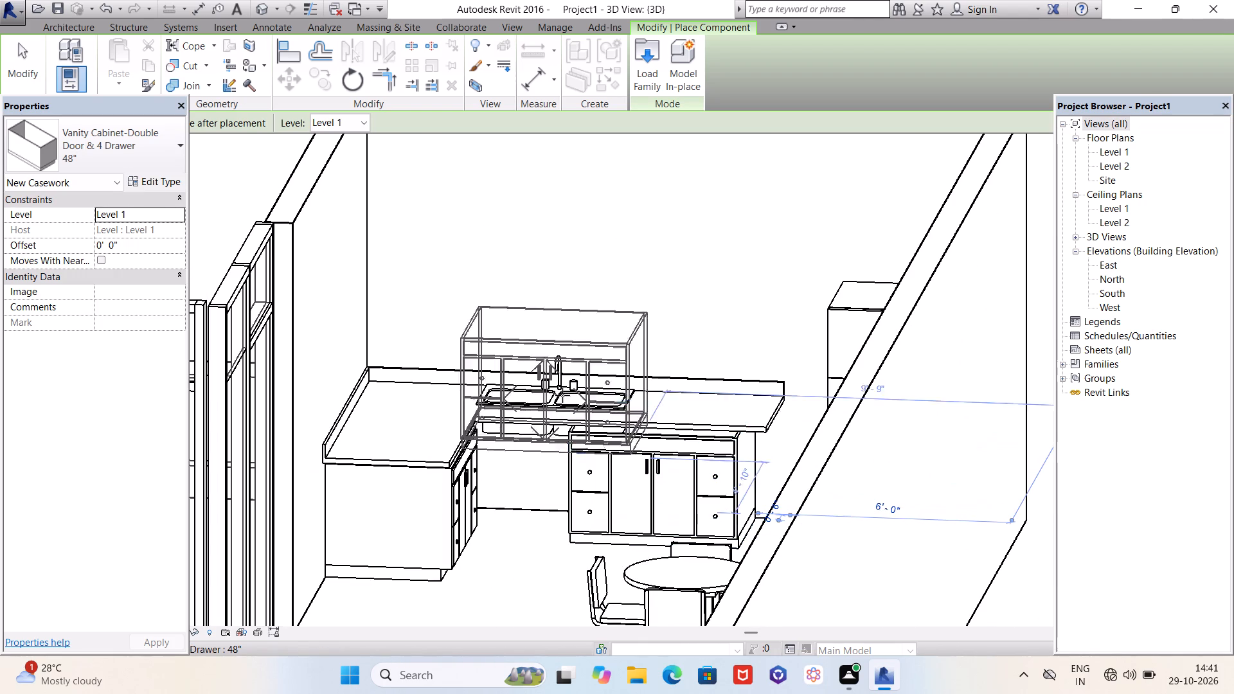
middle_click_drag(559, 341, 600, 476, "shift")
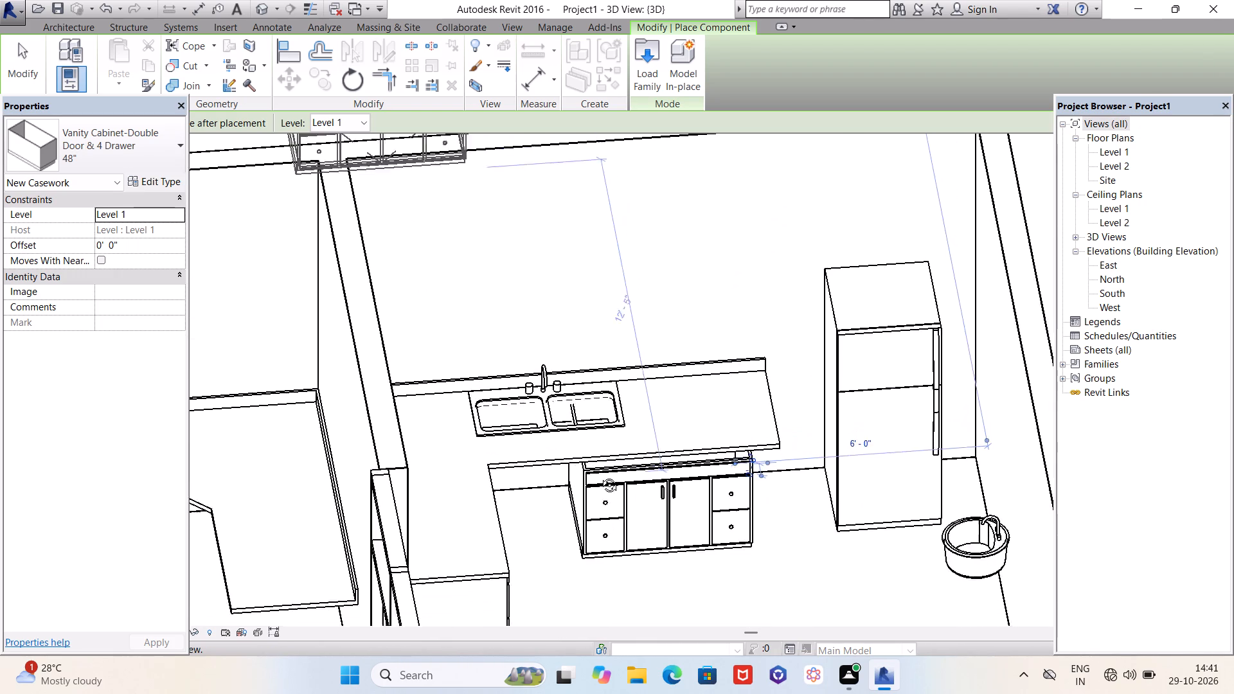
middle_click_drag(600, 476, 600, 392, "shift")
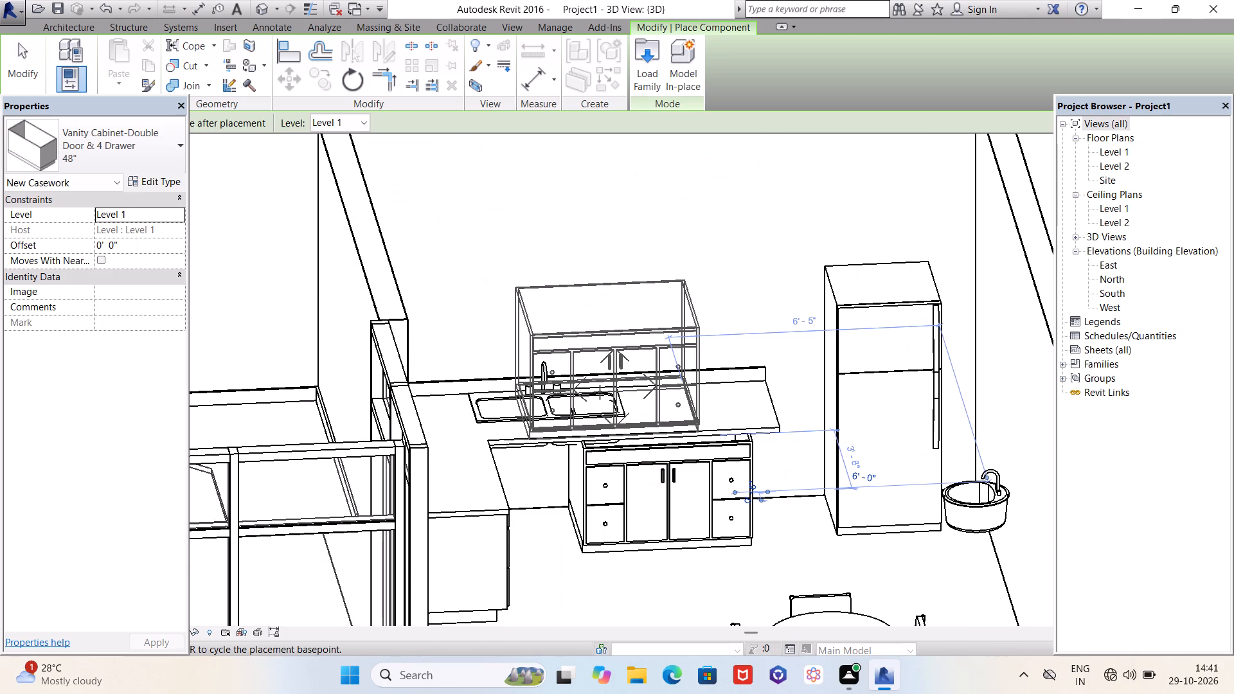
key("Escape")
key("Escape")
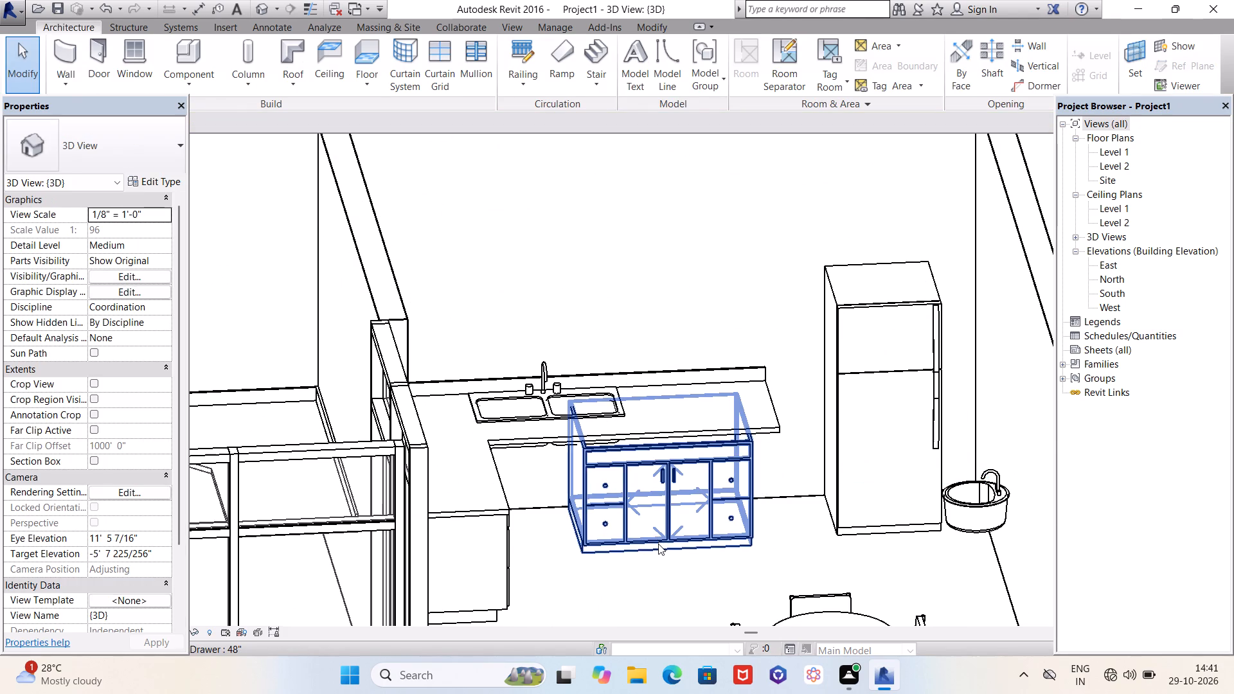
left_click(658, 544)
key("Right")
key("Right")
key("Right")
key("Right")
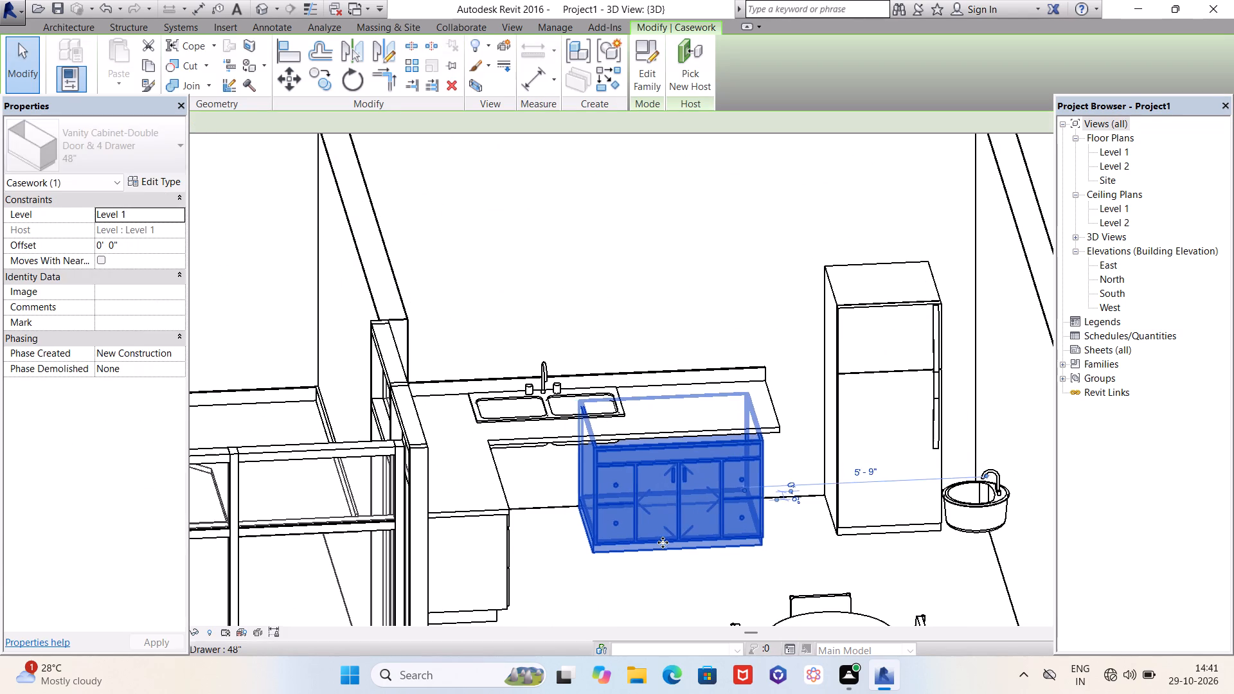
key("Right")
key("Right")
key("Right")
key("Right")
key("Right")
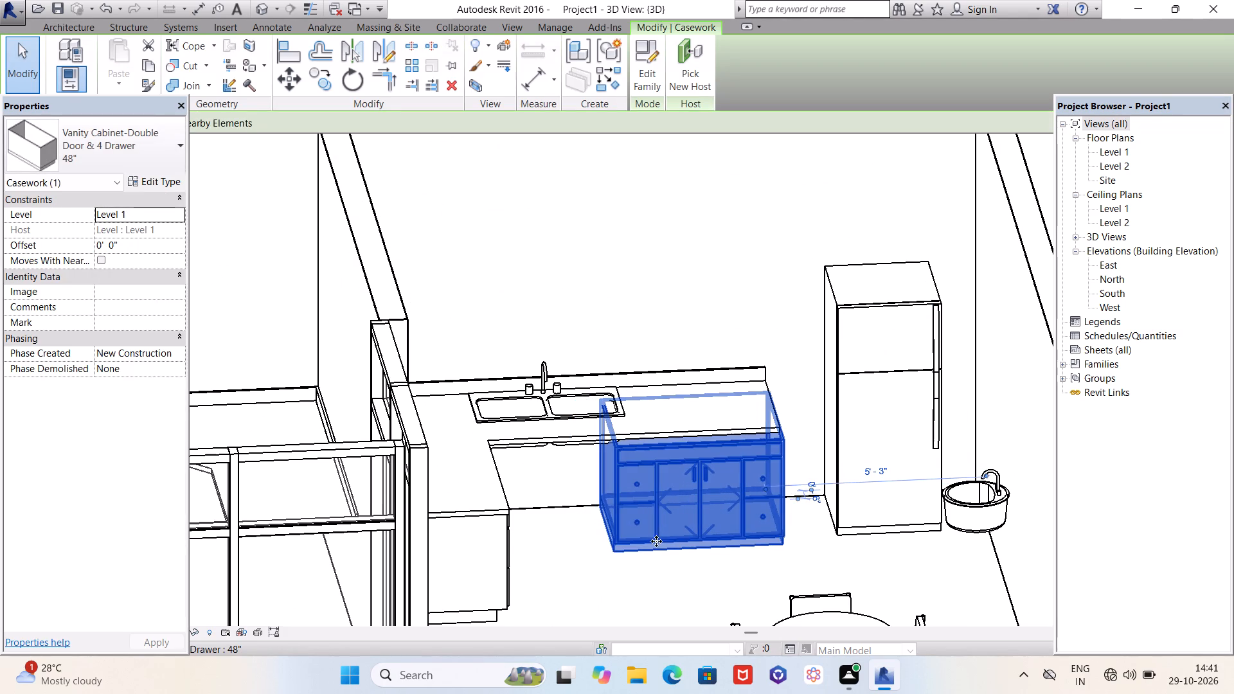
key("Escape")
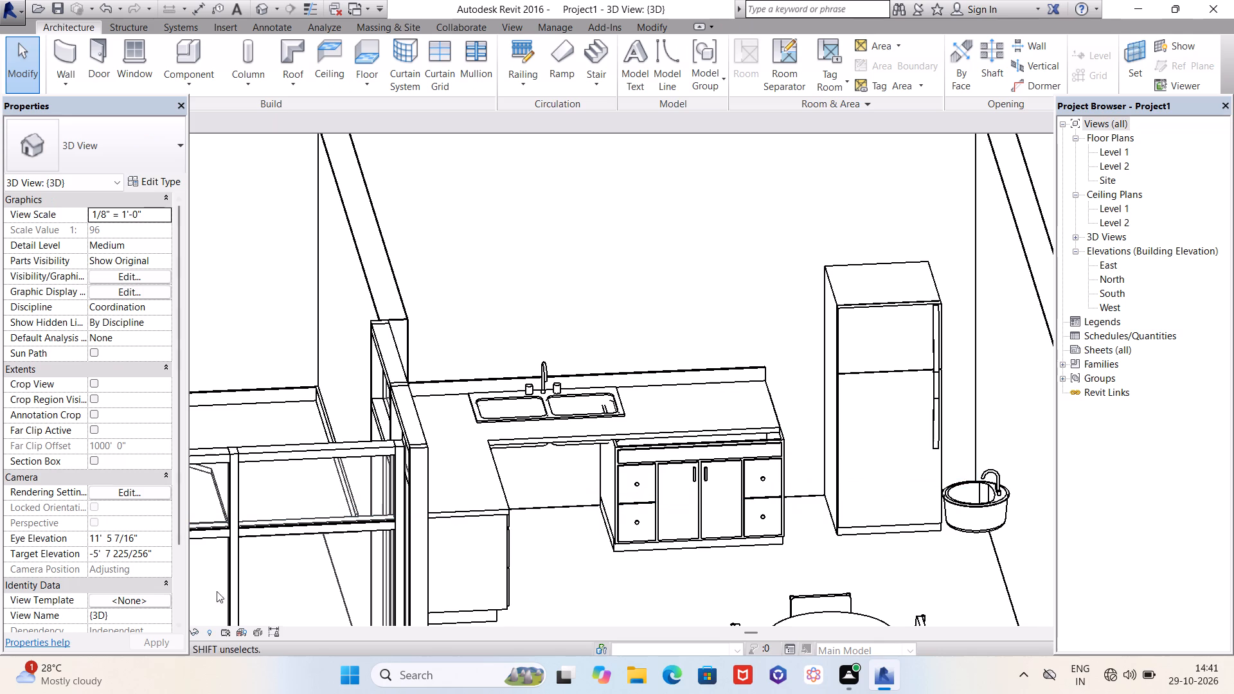
Set the width of the 48" vanity cabinet type to 3' 8".
left_click(614, 517)
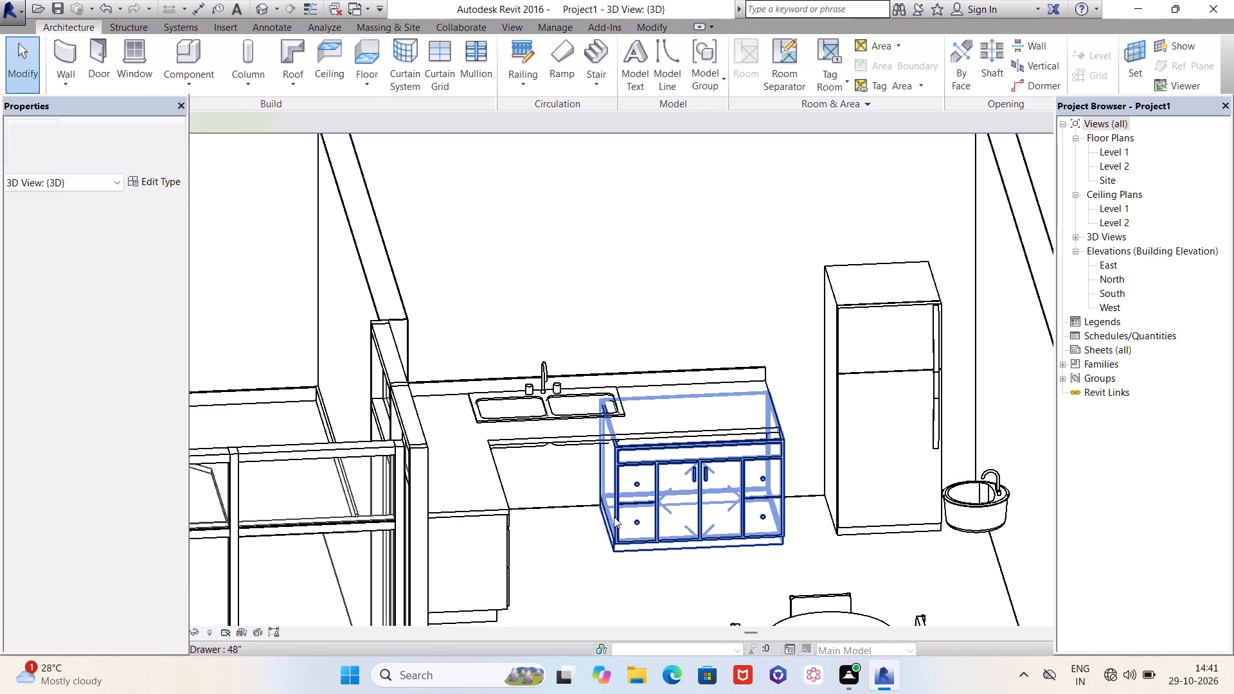
left_click(161, 187)
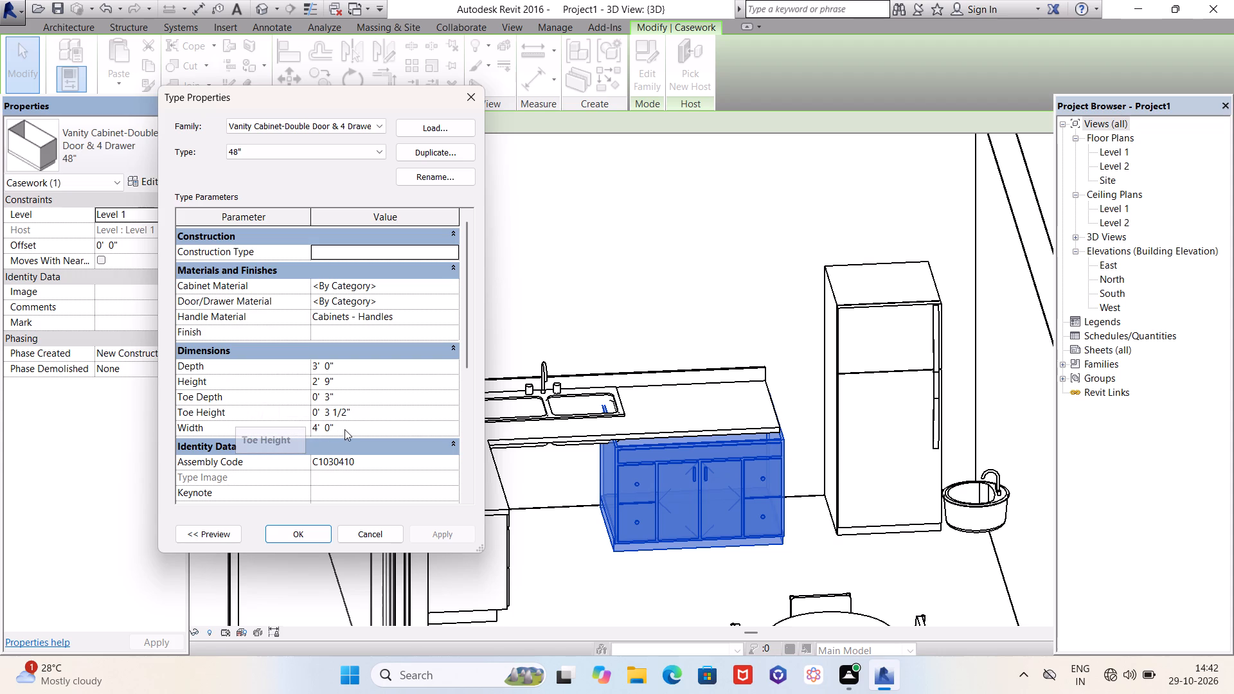
left_click_drag(344, 429, 319, 429)
left_click_drag(344, 431, 317, 430)
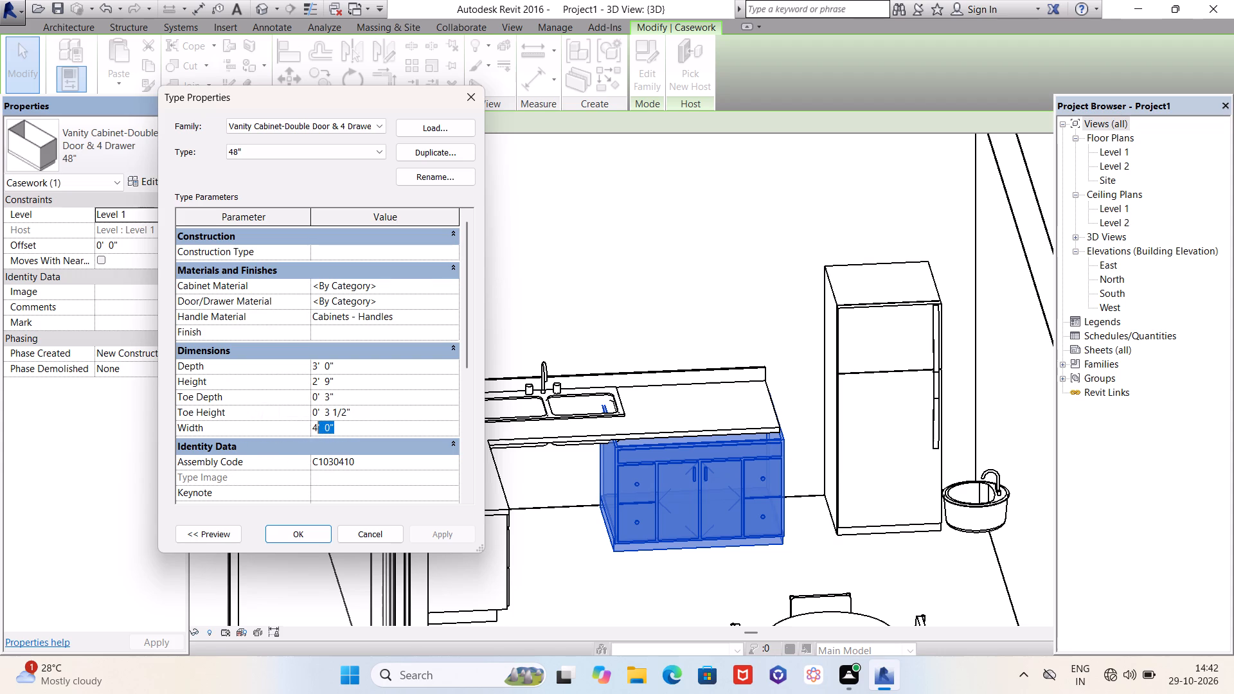
left_click_drag(317, 430, 311, 431)
type("3'")
type("8\"")
key("Return")
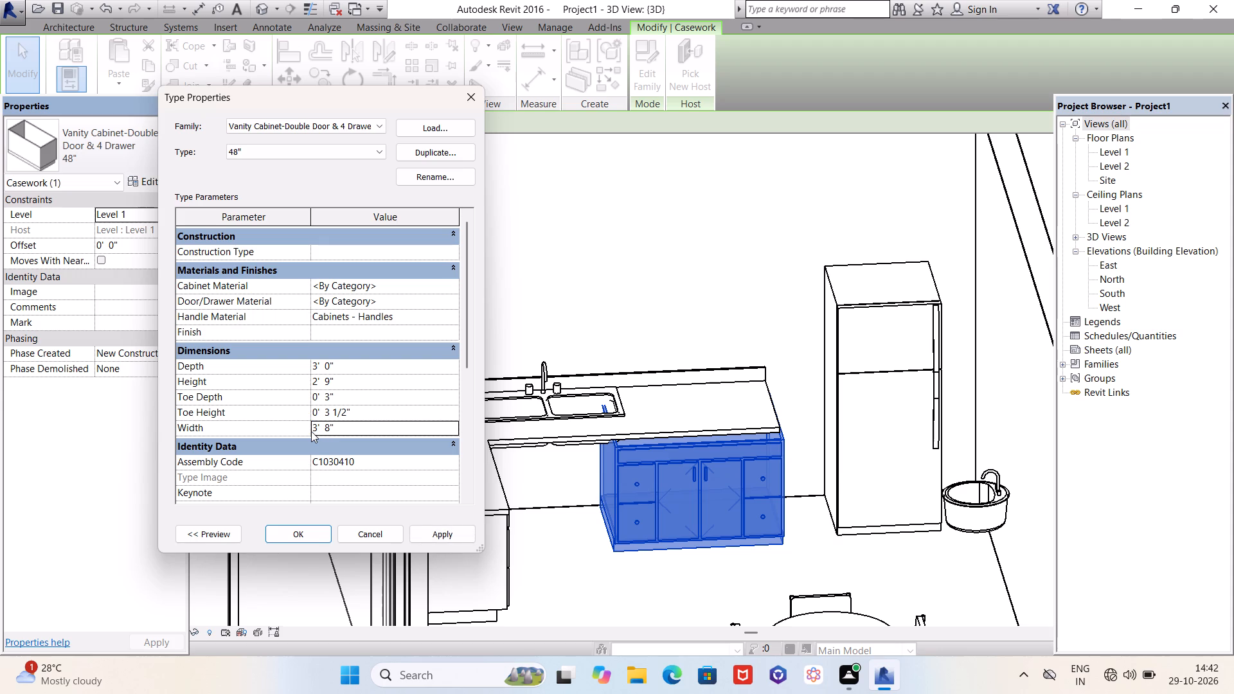
left_click(452, 531)
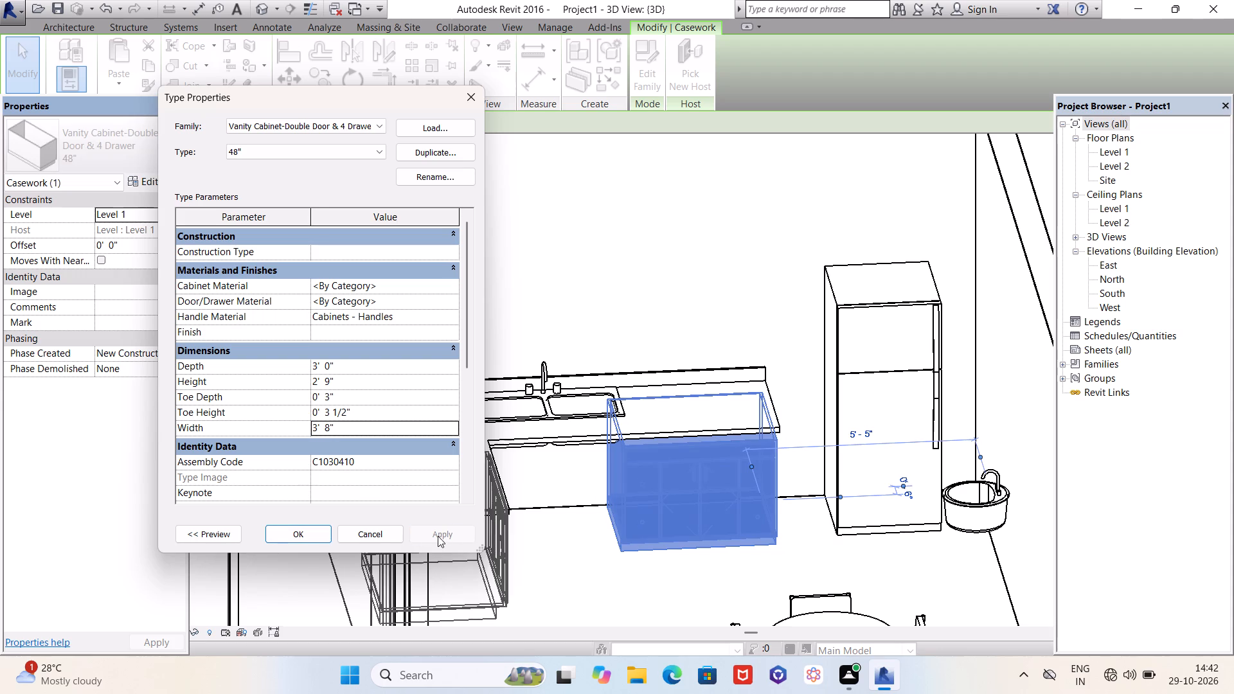
left_click(295, 530)
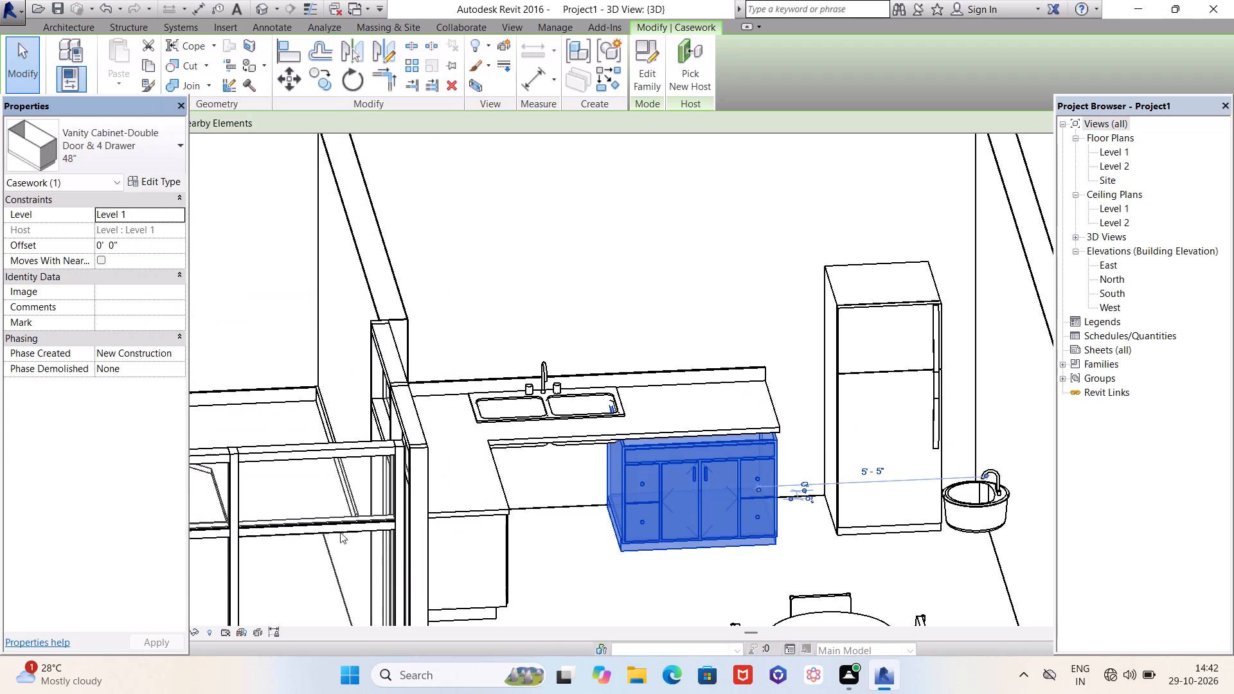
key("Escape")
Examine from several angles how the narrowed vanity cabinets fit beneath the L-shaped kitchen counter.
scroll(551, 528, "down", 2)
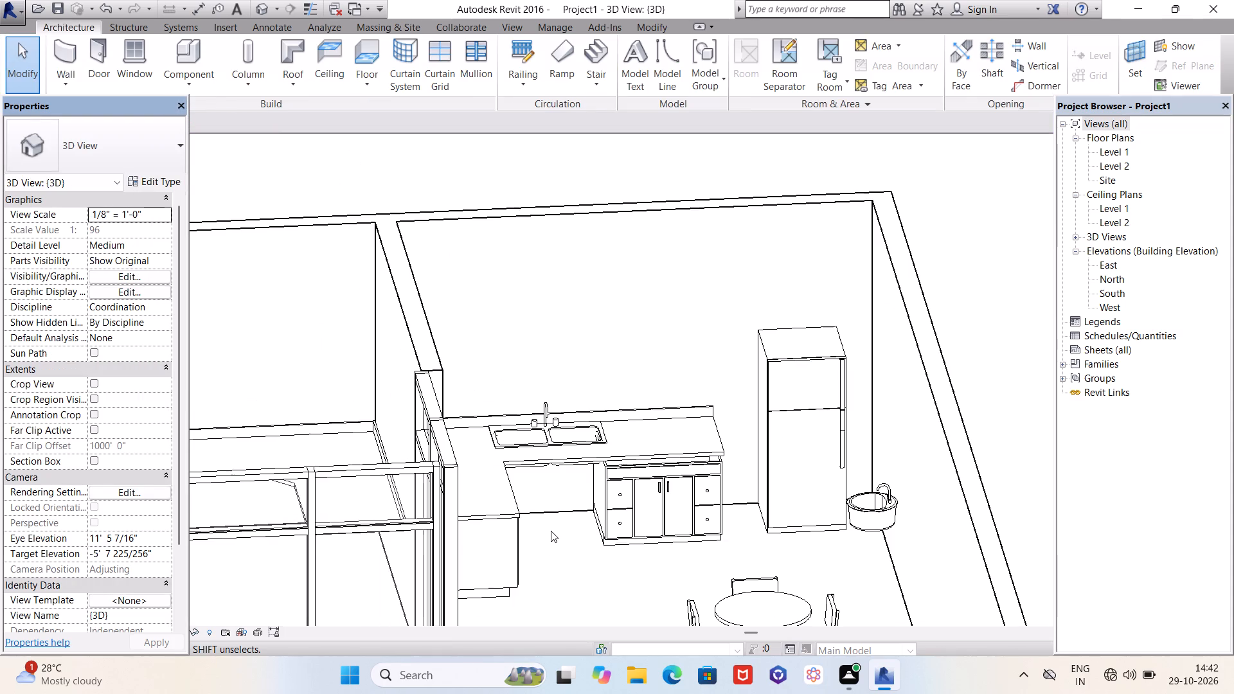
middle_click_drag(575, 571, 481, 607, "shift")
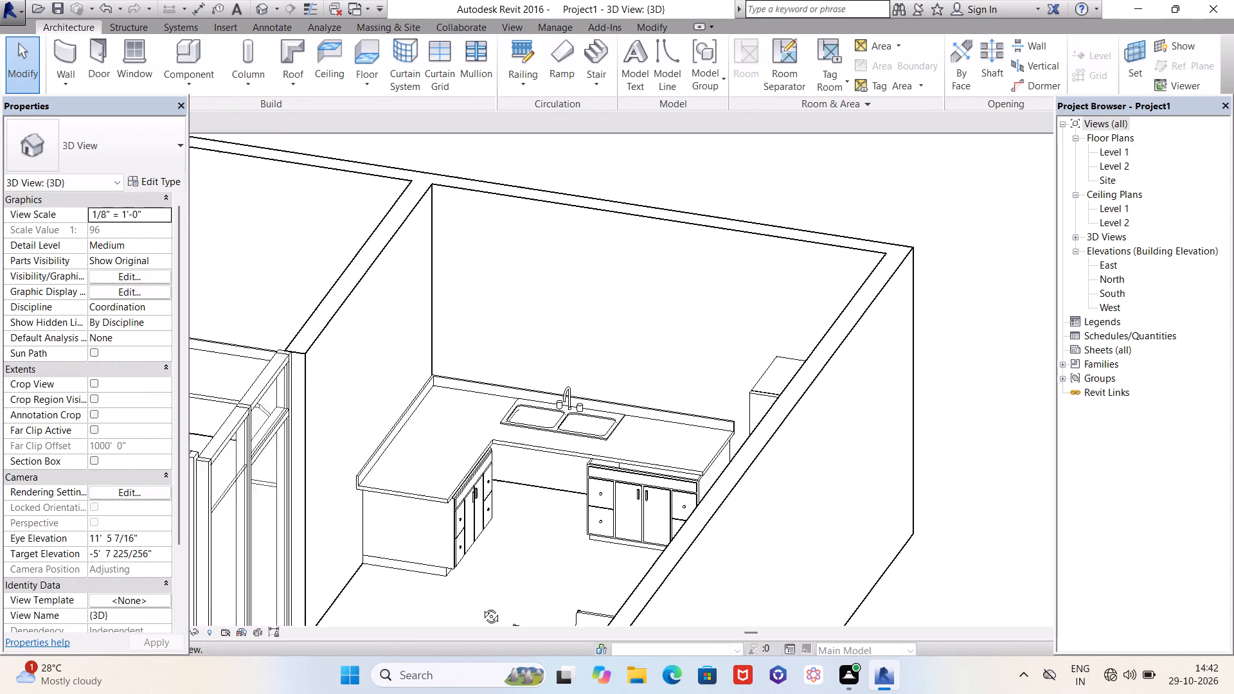
middle_click_drag(481, 607, 580, 632, "shift")
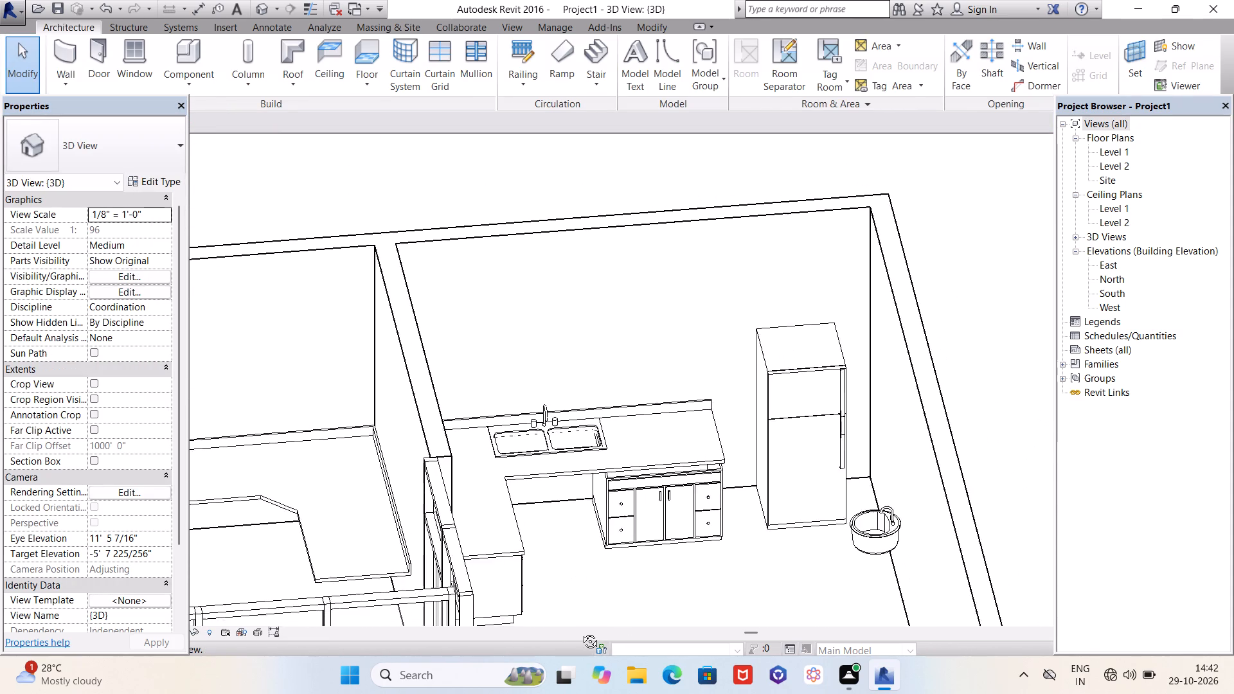
middle_click_drag(580, 632, 587, 567, "shift")
scroll(646, 463, "up", 5)
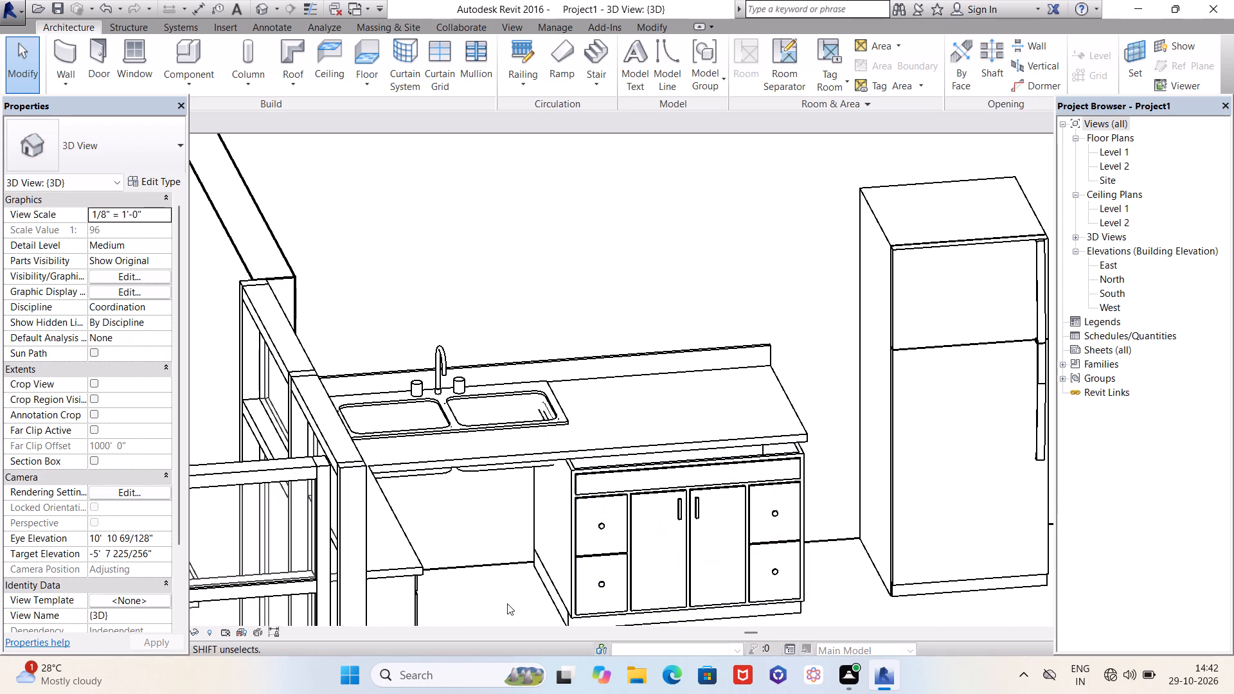
scroll(513, 556, "down", 3)
key("Escape")
scroll(515, 555, "down", 1)
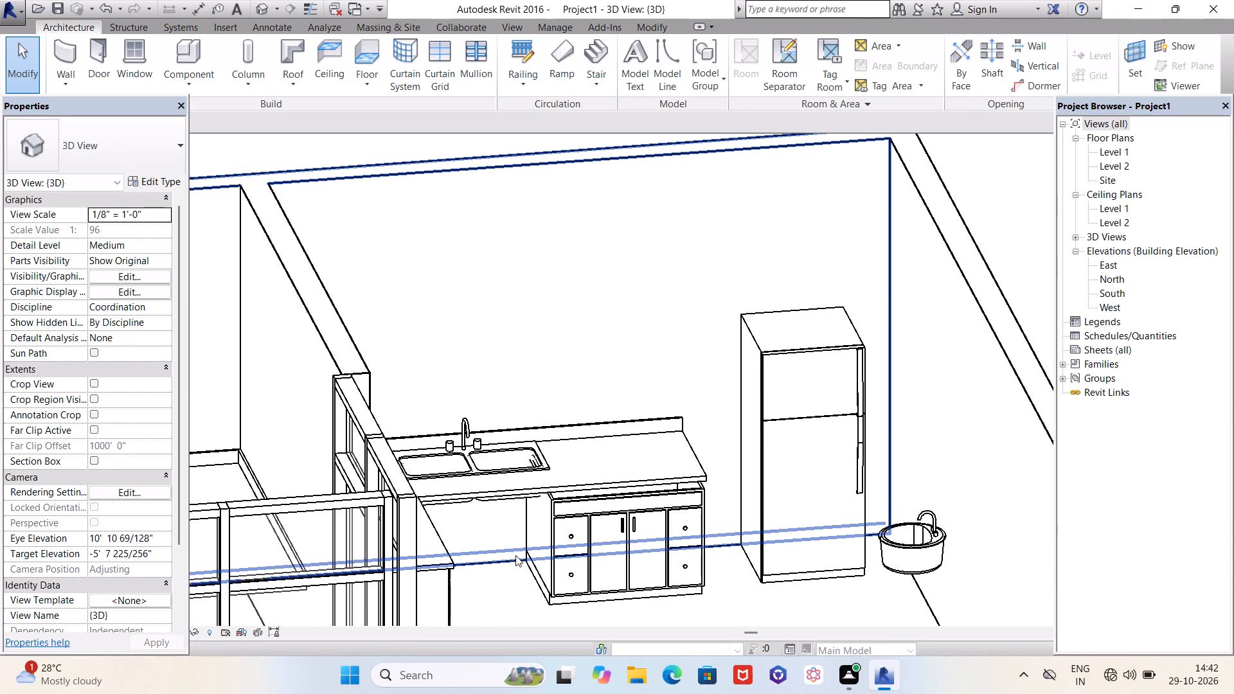
middle_click_drag(508, 517, 541, 663, "shift")
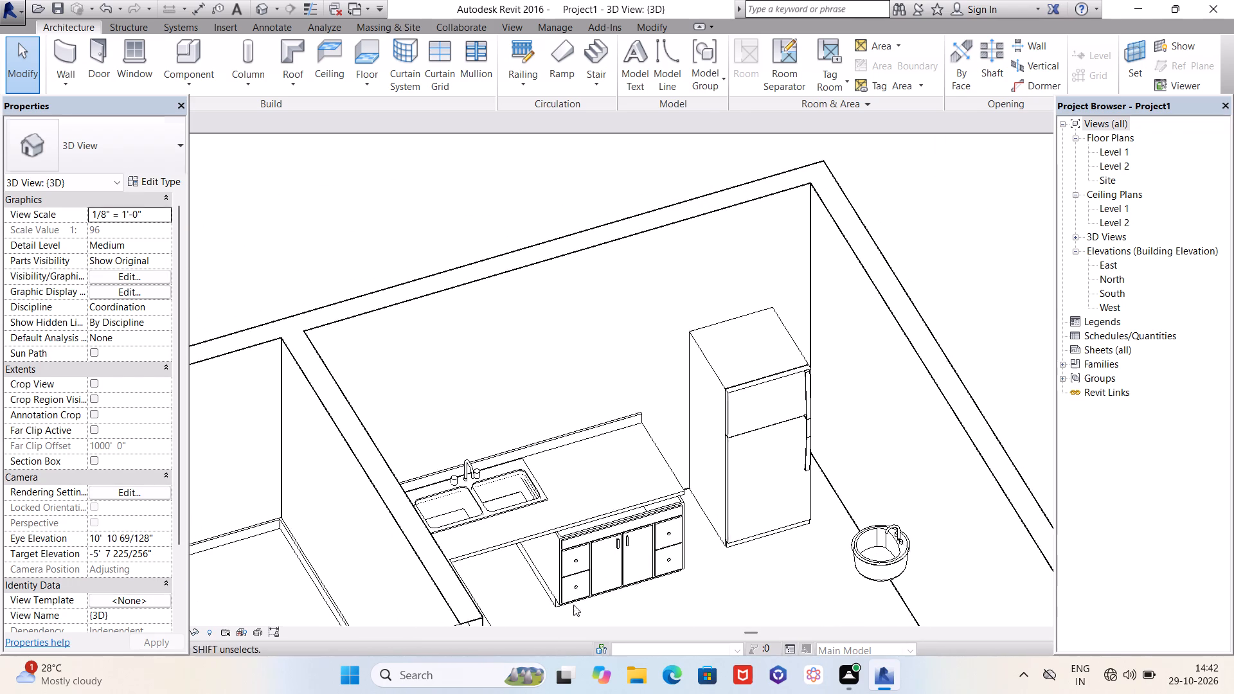
scroll(584, 561, "up", 4)
scroll(555, 522, "down", 5)
middle_click_drag(634, 540, 491, 554, "shift")
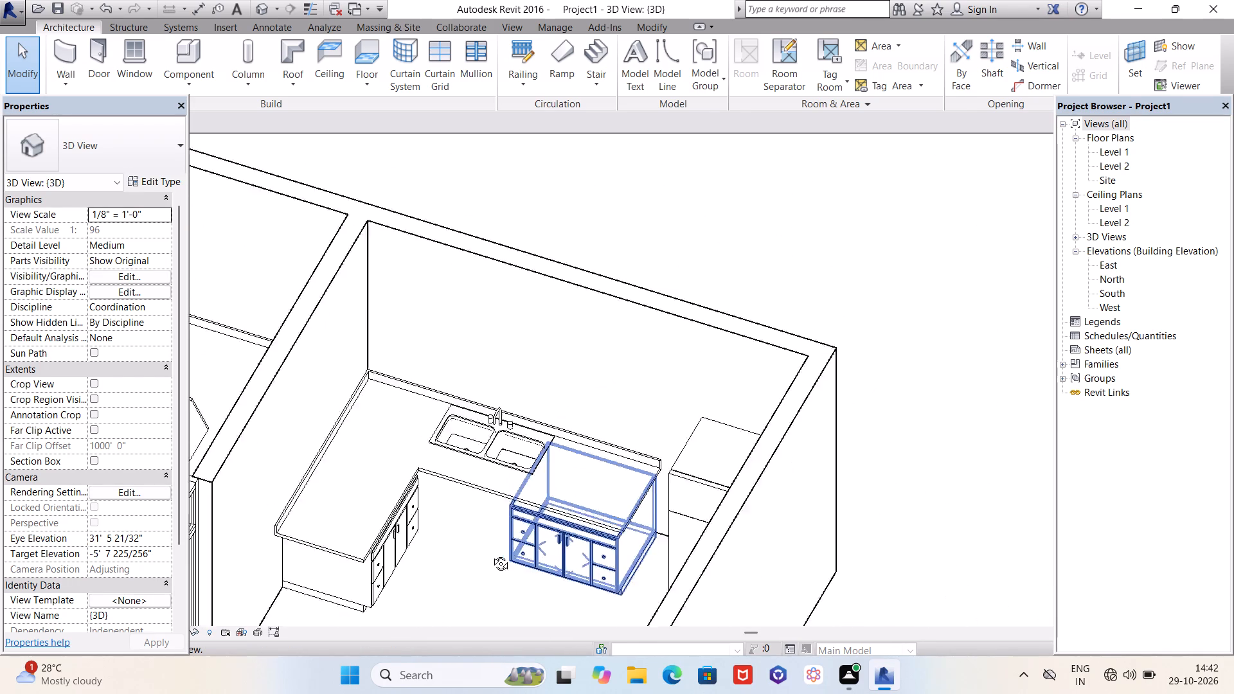
middle_click_drag(491, 554, 626, 561, "shift")
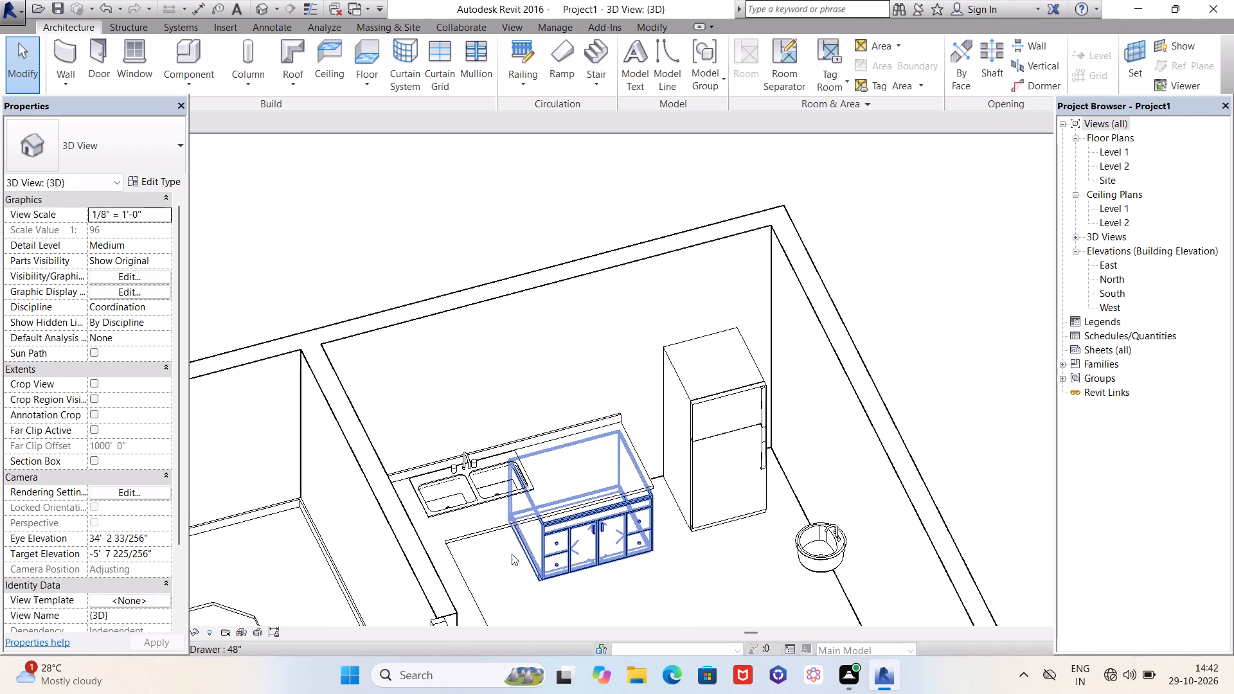
Set the depth of the 48" vanity cabinet type to 2' 9" using the cabinet at the sink-side counter's free end.
left_click(159, 173)
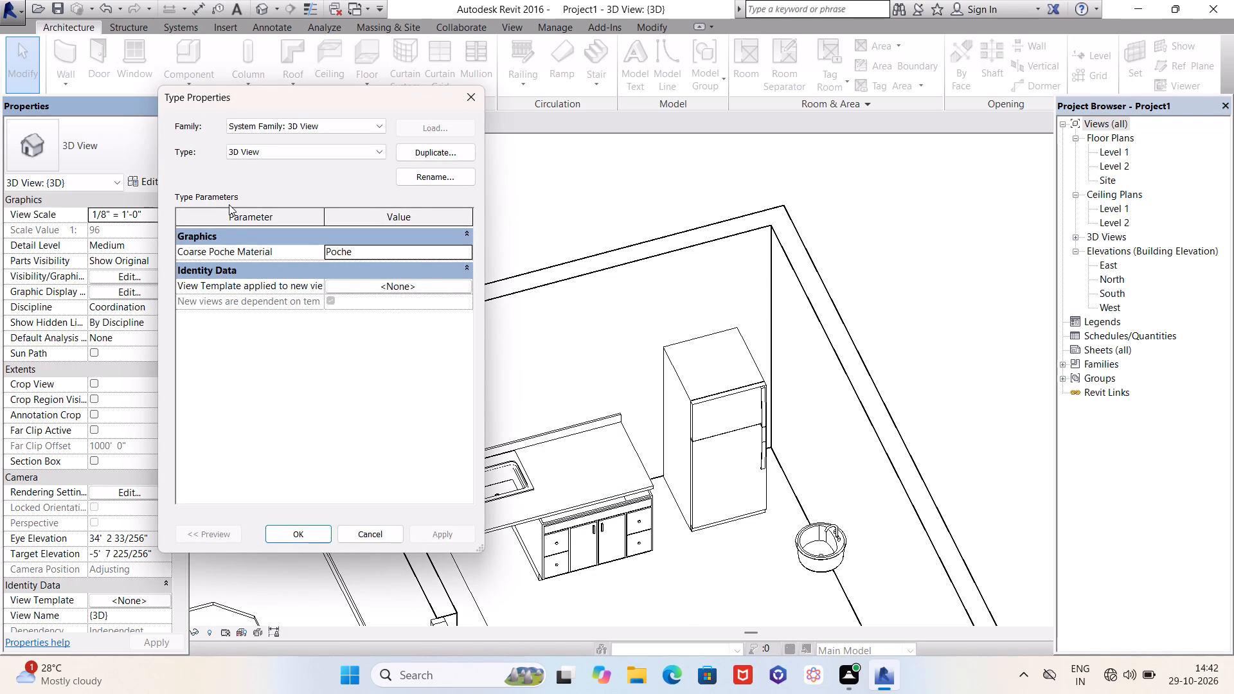
left_click(459, 100)
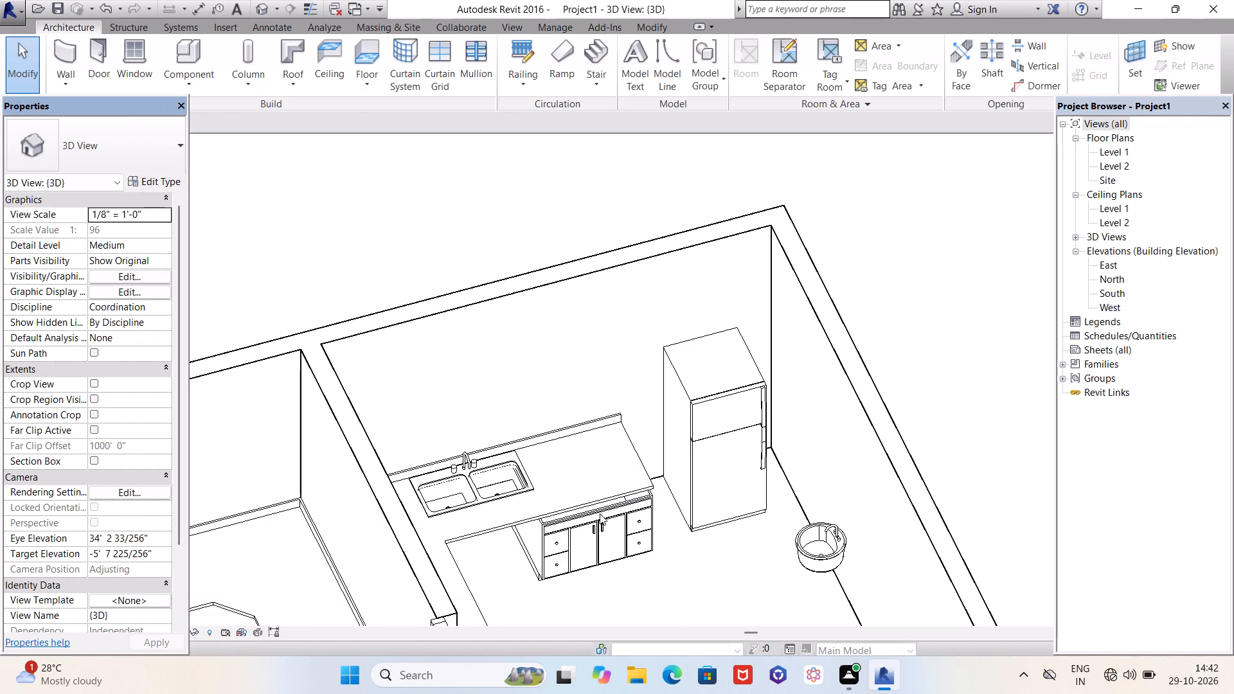
scroll(546, 550, "up", 5)
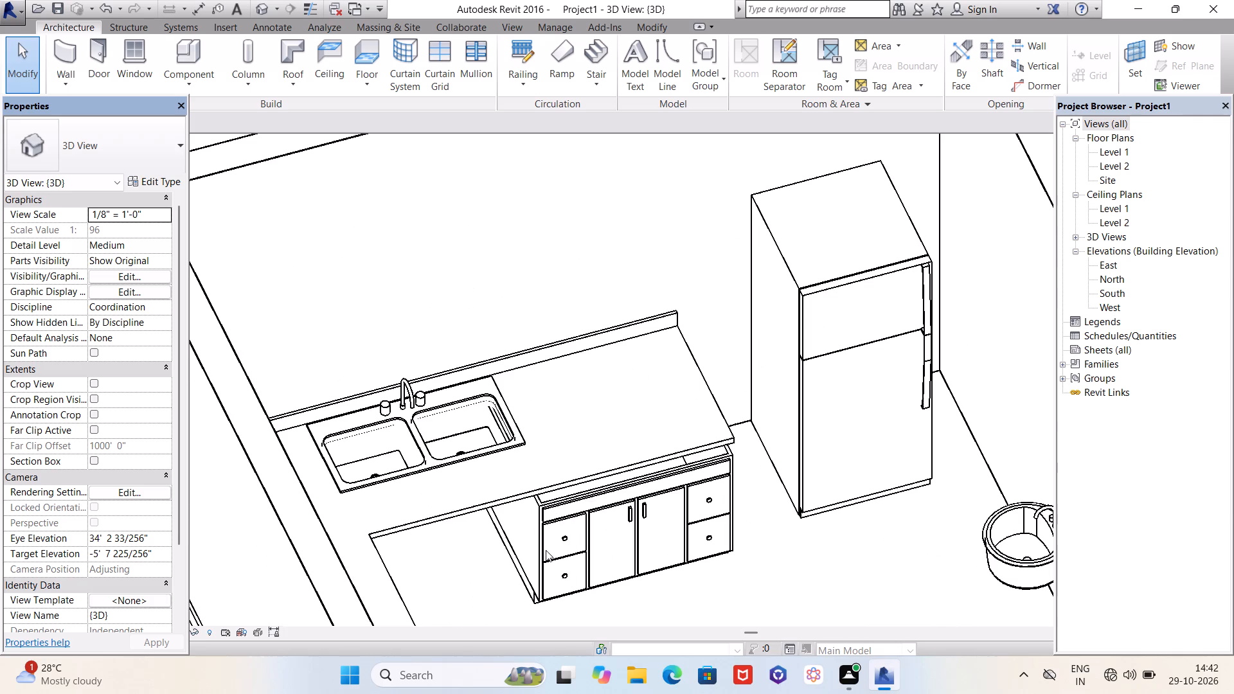
left_click(539, 533)
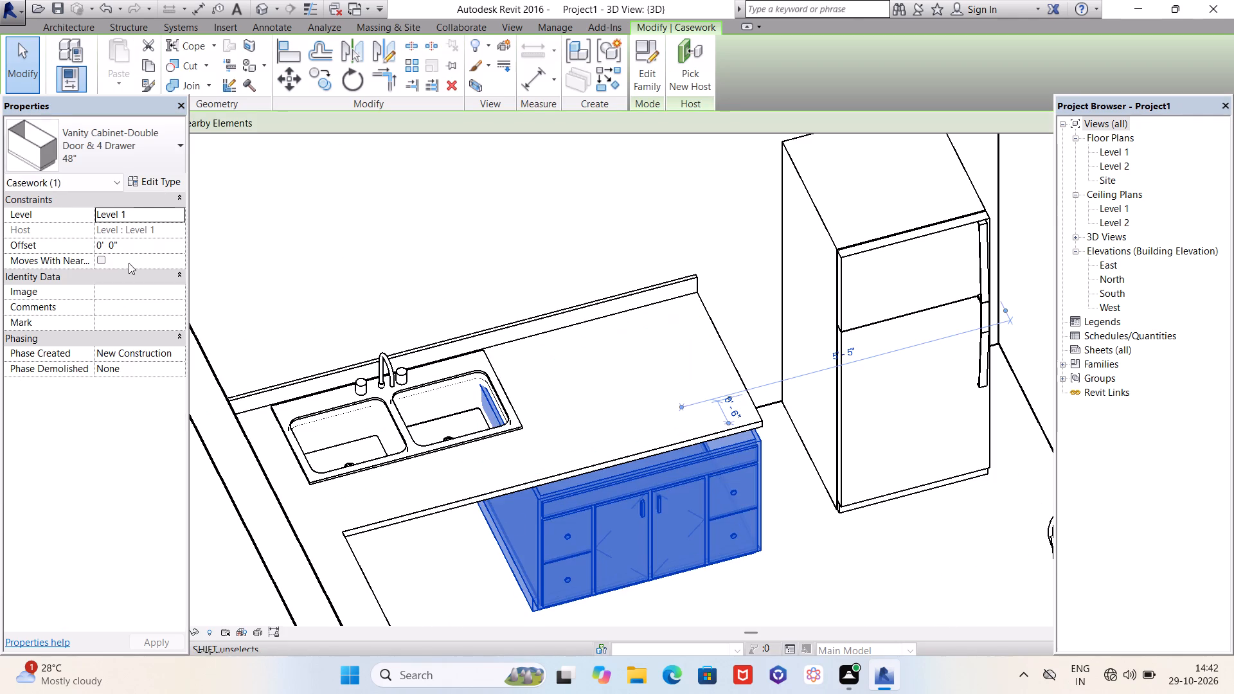
left_click(154, 183)
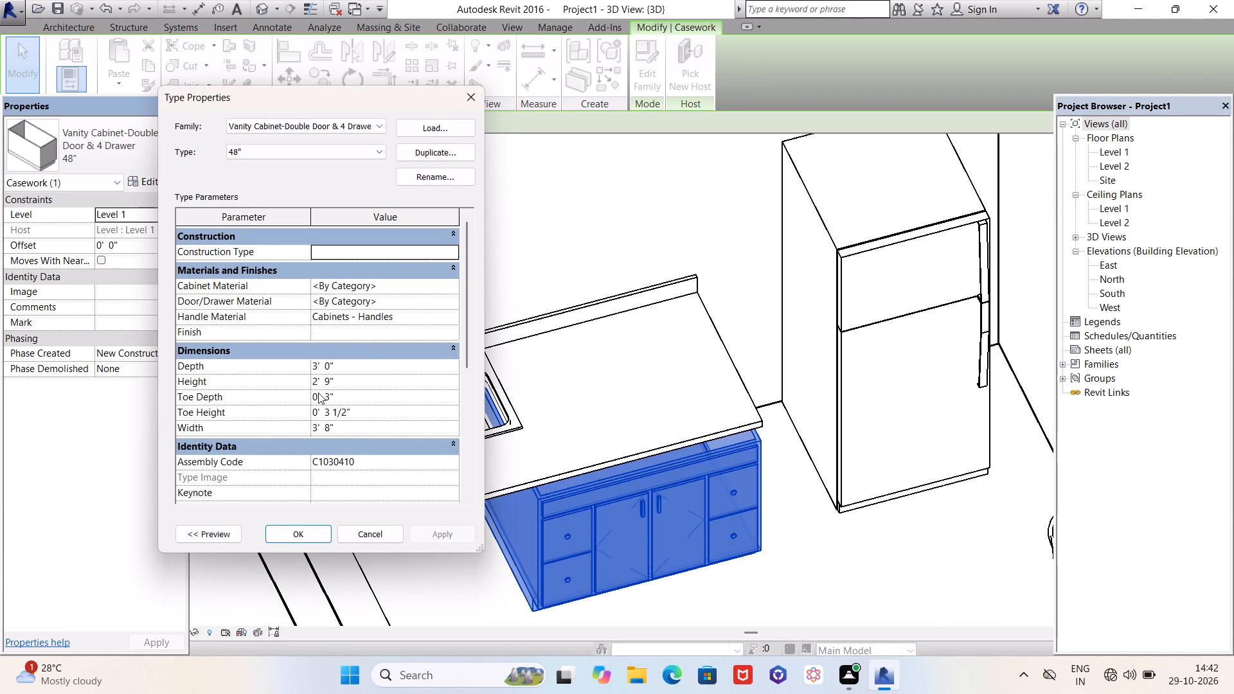
left_click_drag(341, 364, 316, 364)
left_click_drag(339, 366, 307, 367)
type("2'")
type("9\"")
key("Return")
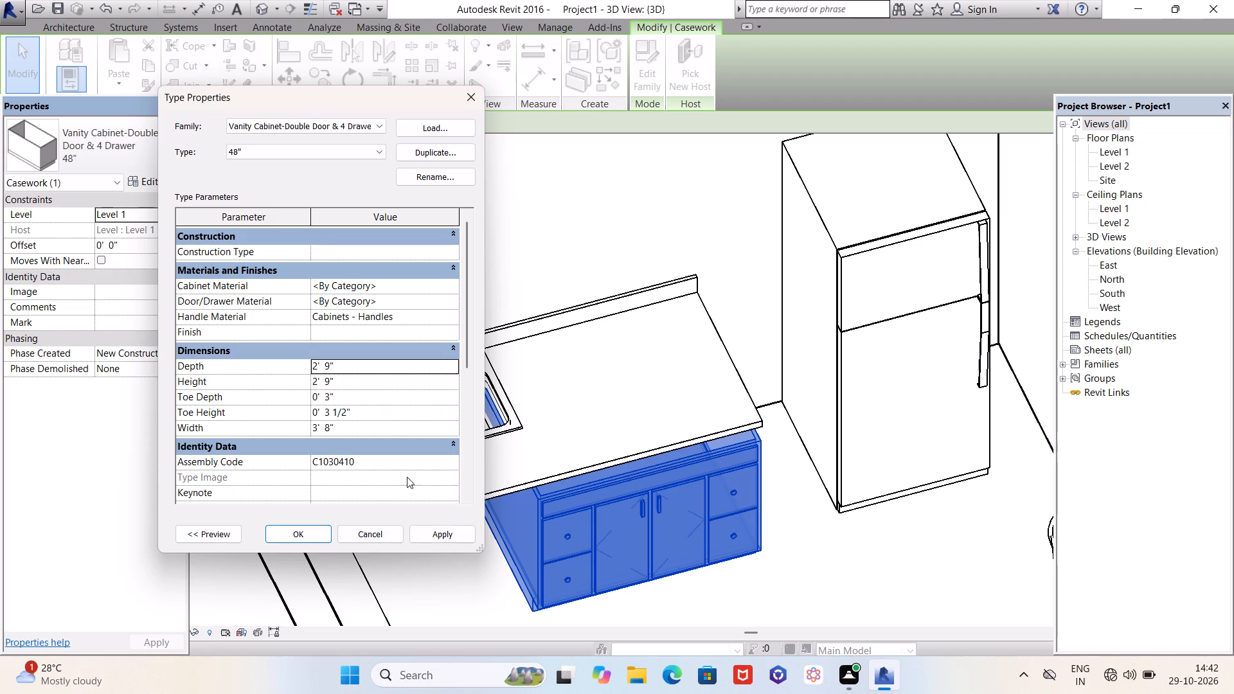
left_click(444, 537)
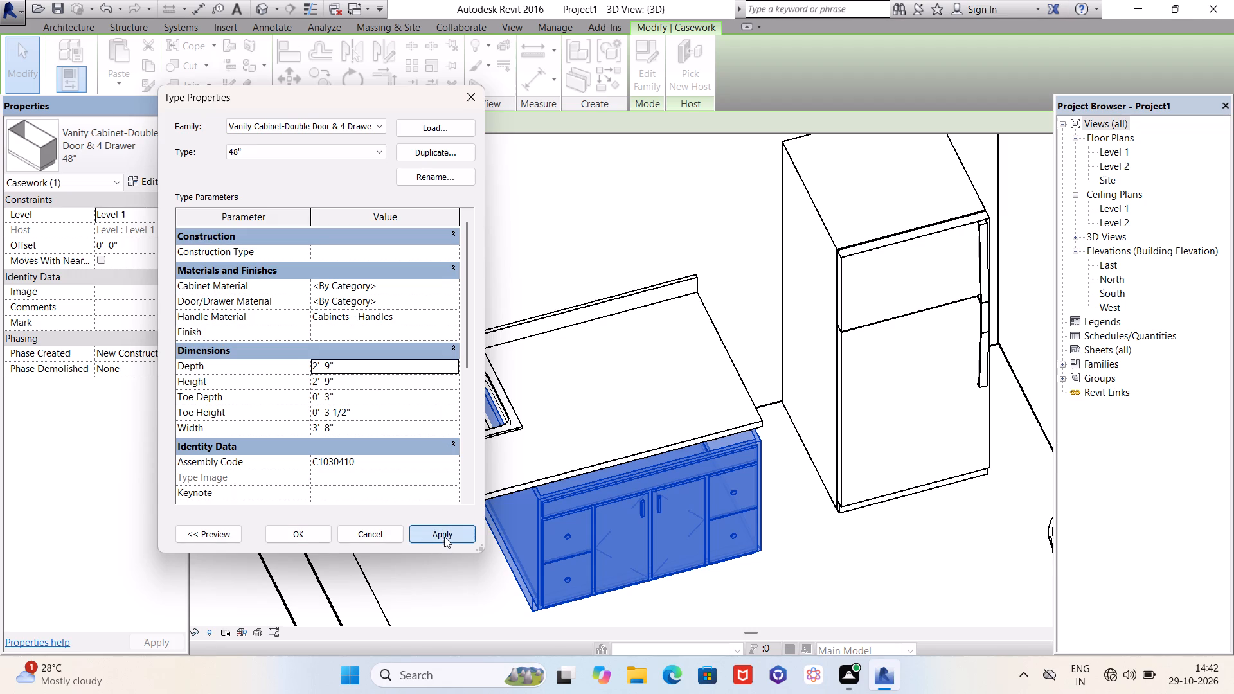
left_click(306, 537)
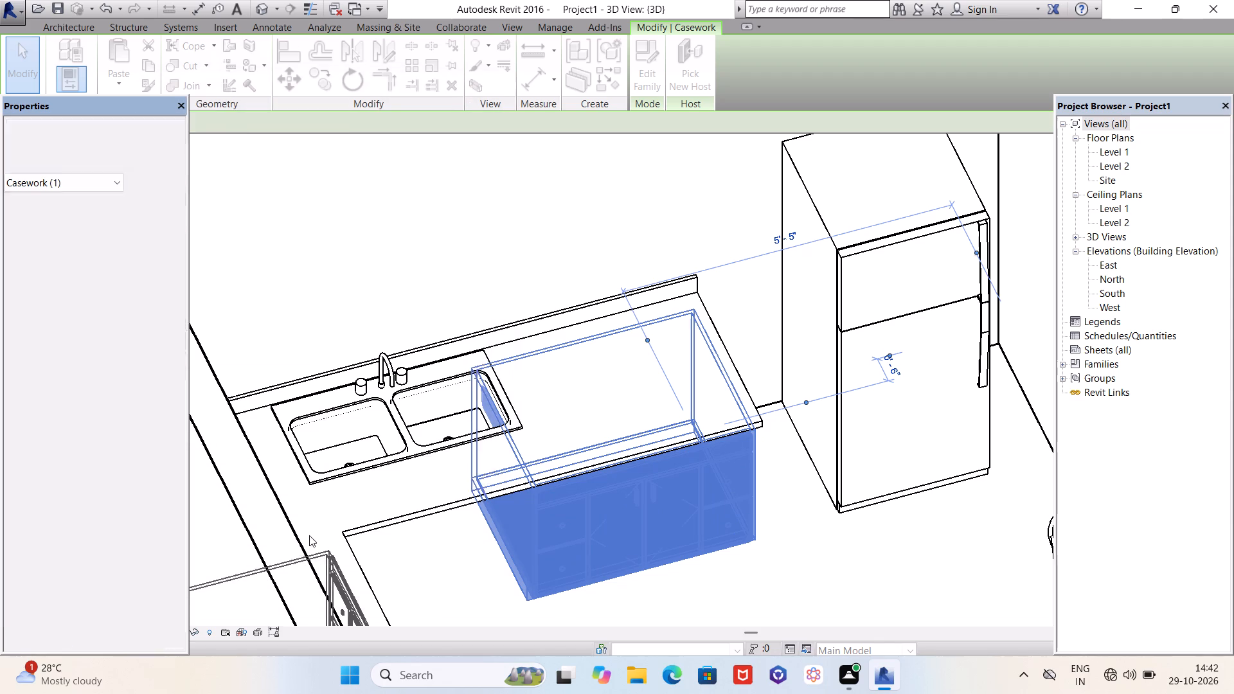
key("Escape")
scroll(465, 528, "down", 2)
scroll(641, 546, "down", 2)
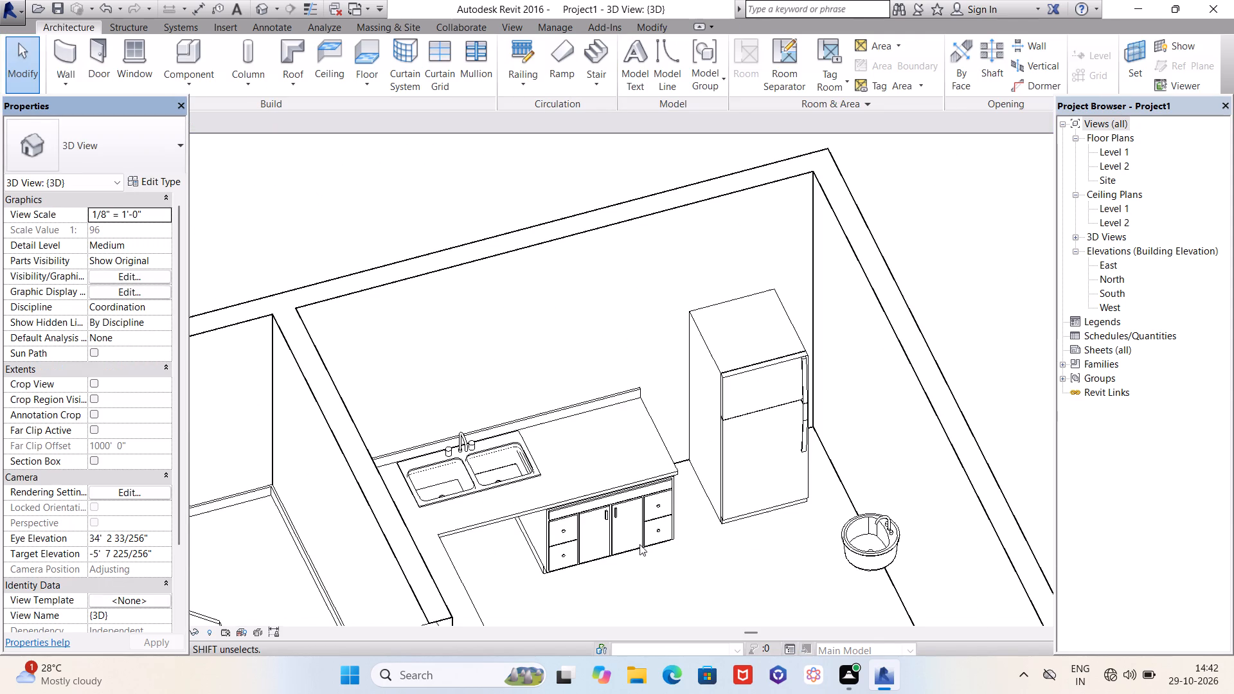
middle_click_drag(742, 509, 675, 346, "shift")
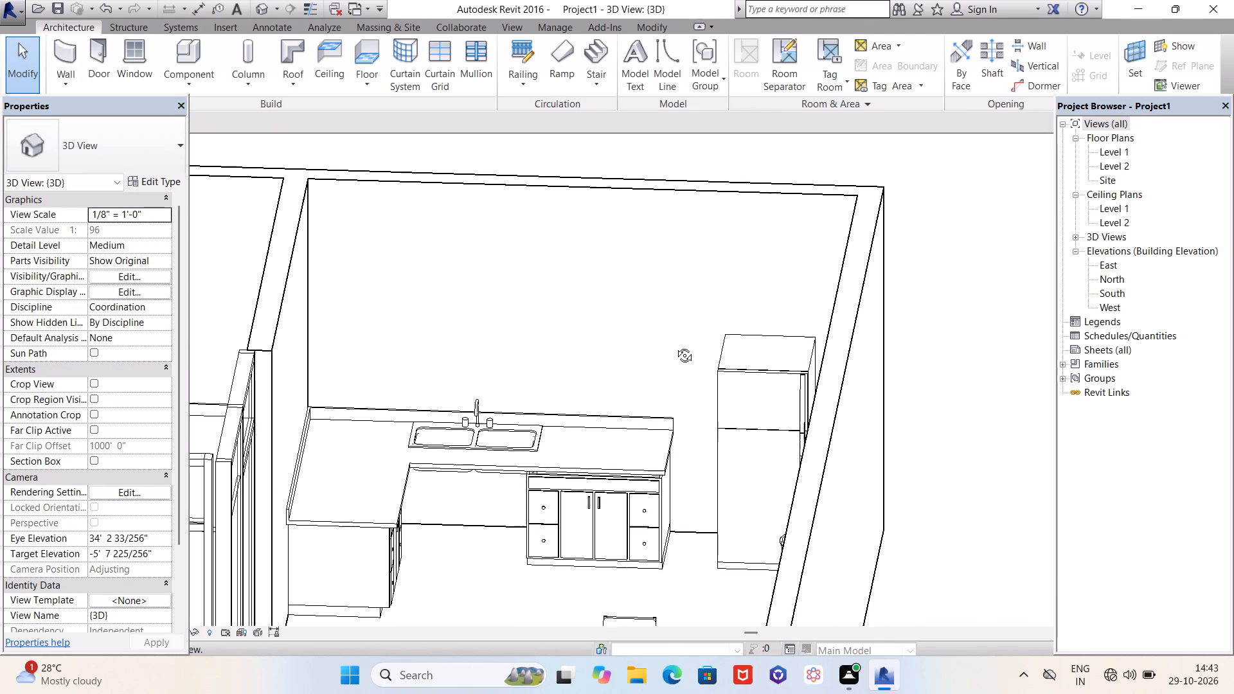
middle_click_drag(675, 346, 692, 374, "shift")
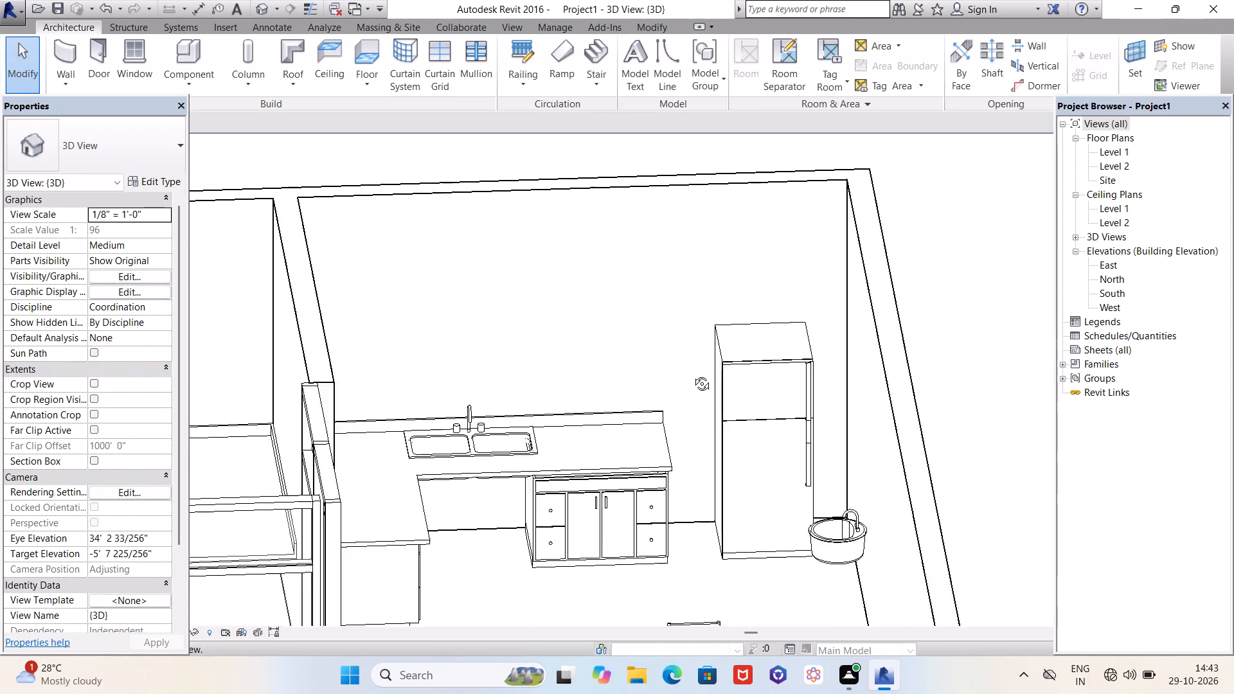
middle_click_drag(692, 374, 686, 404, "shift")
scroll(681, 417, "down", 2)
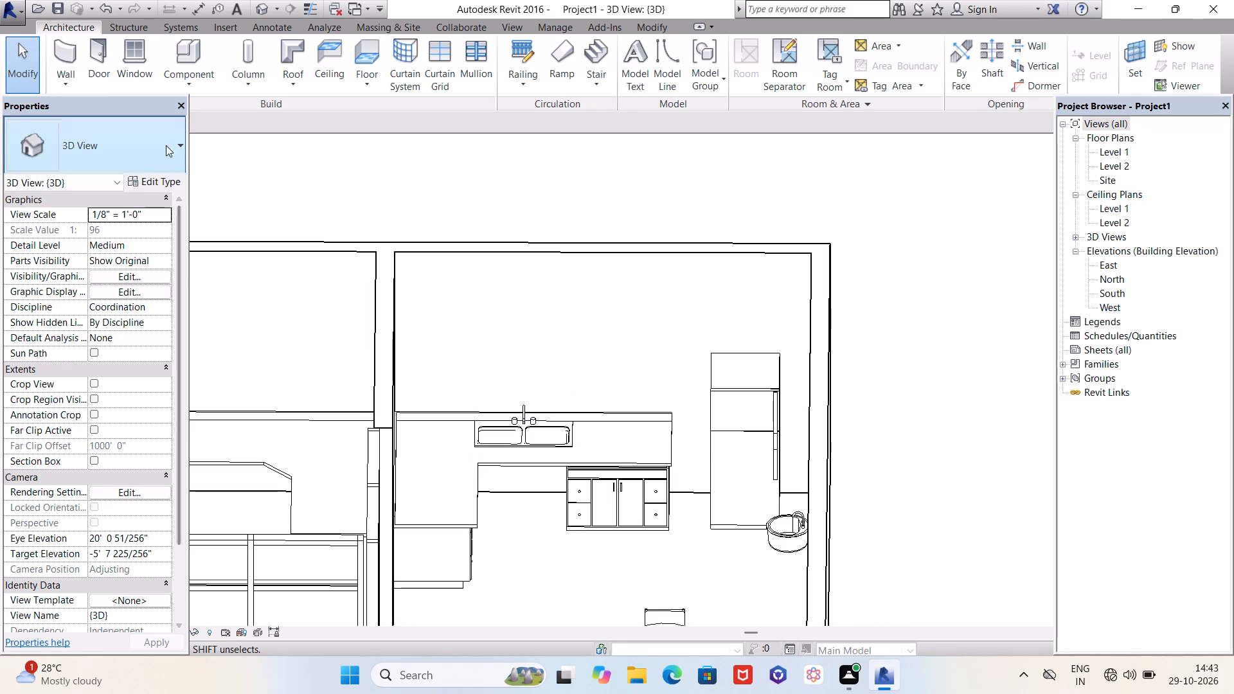
Load the Upper Cabinet-Double Door-Wall family from the Wall Cabinets folder of the Casework library for placement.
left_click(199, 54)
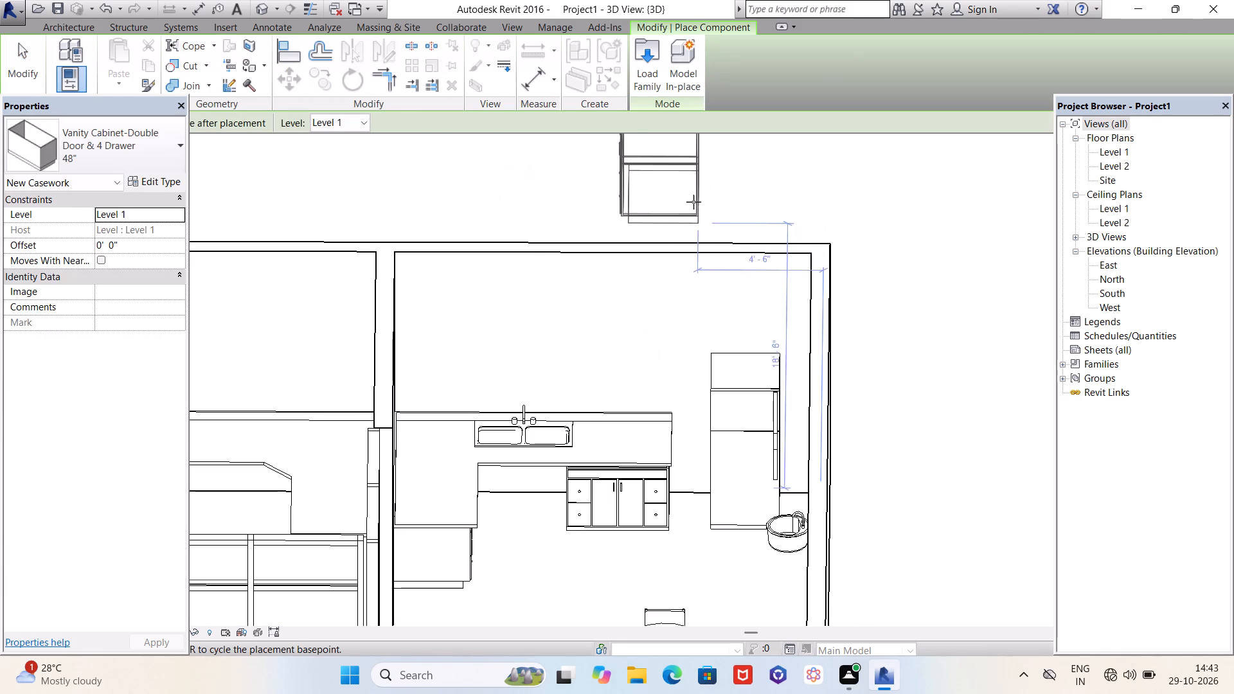
key("Escape")
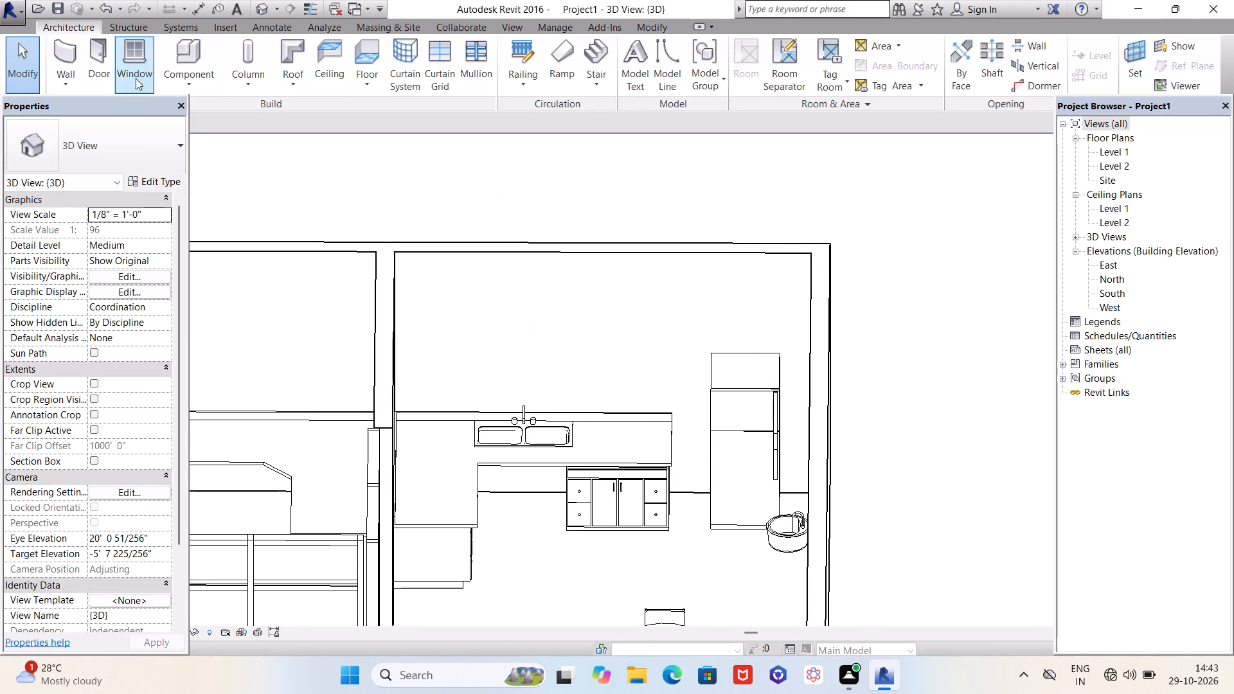
left_click(184, 50)
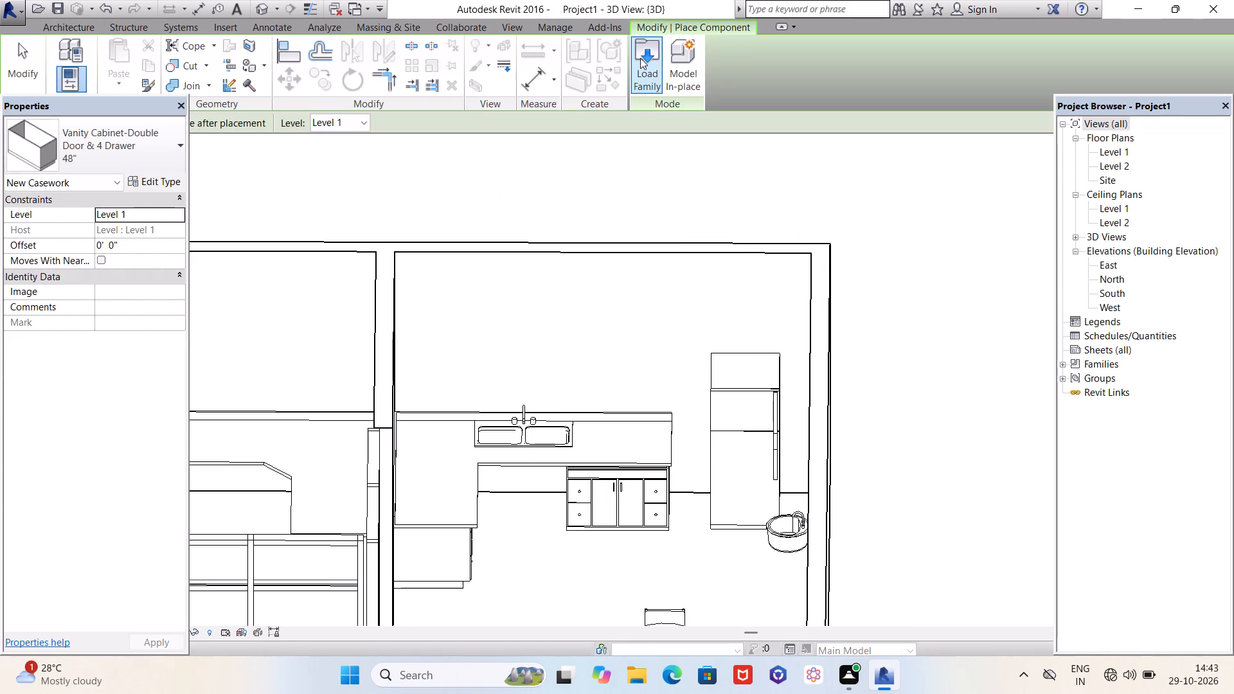
left_click(640, 58)
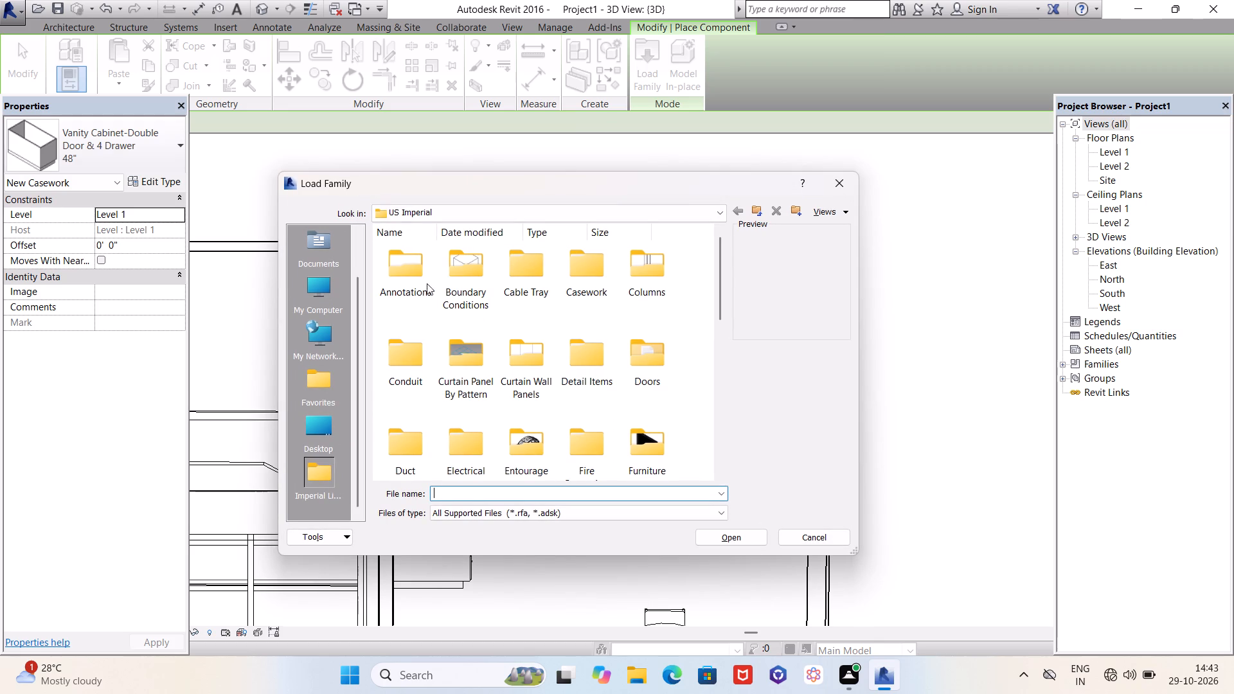
double_click(584, 273)
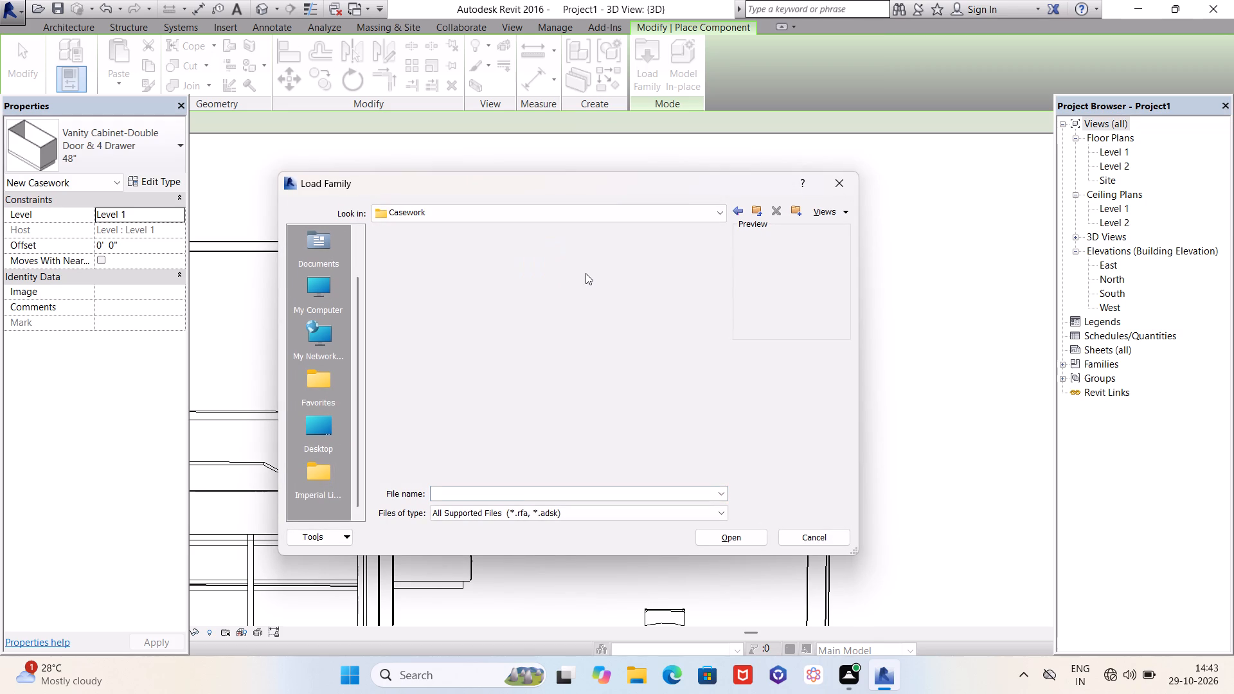
double_click(416, 269)
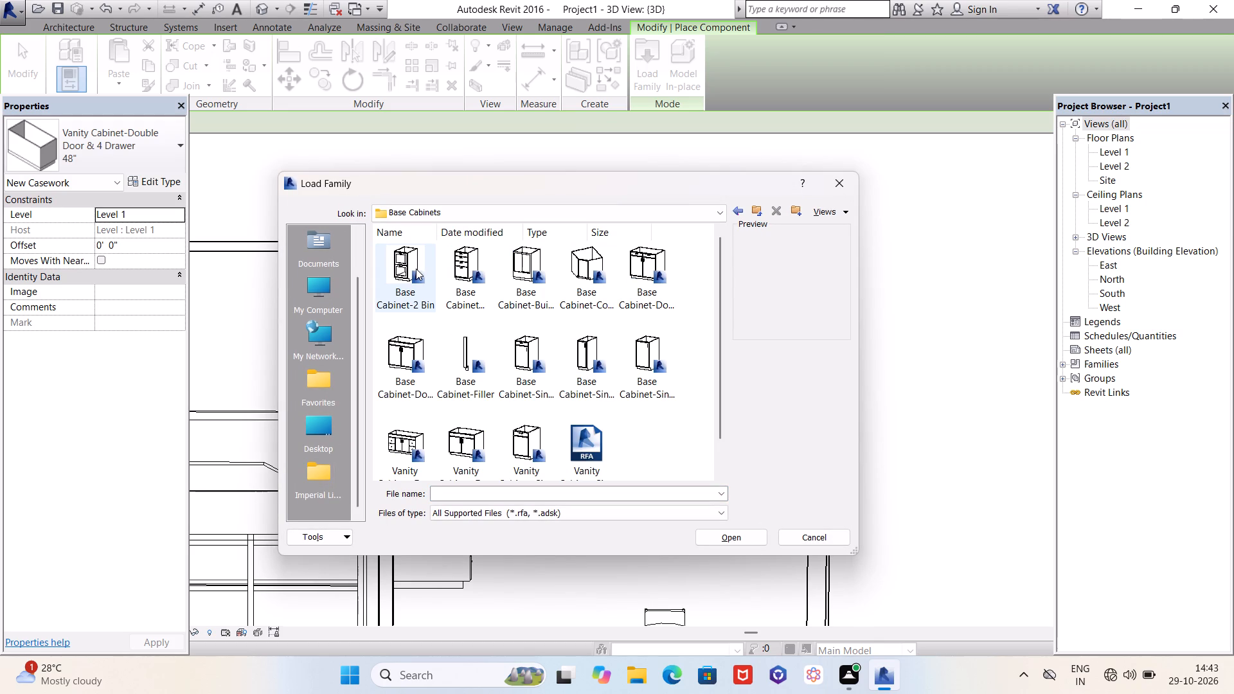
left_click(737, 212)
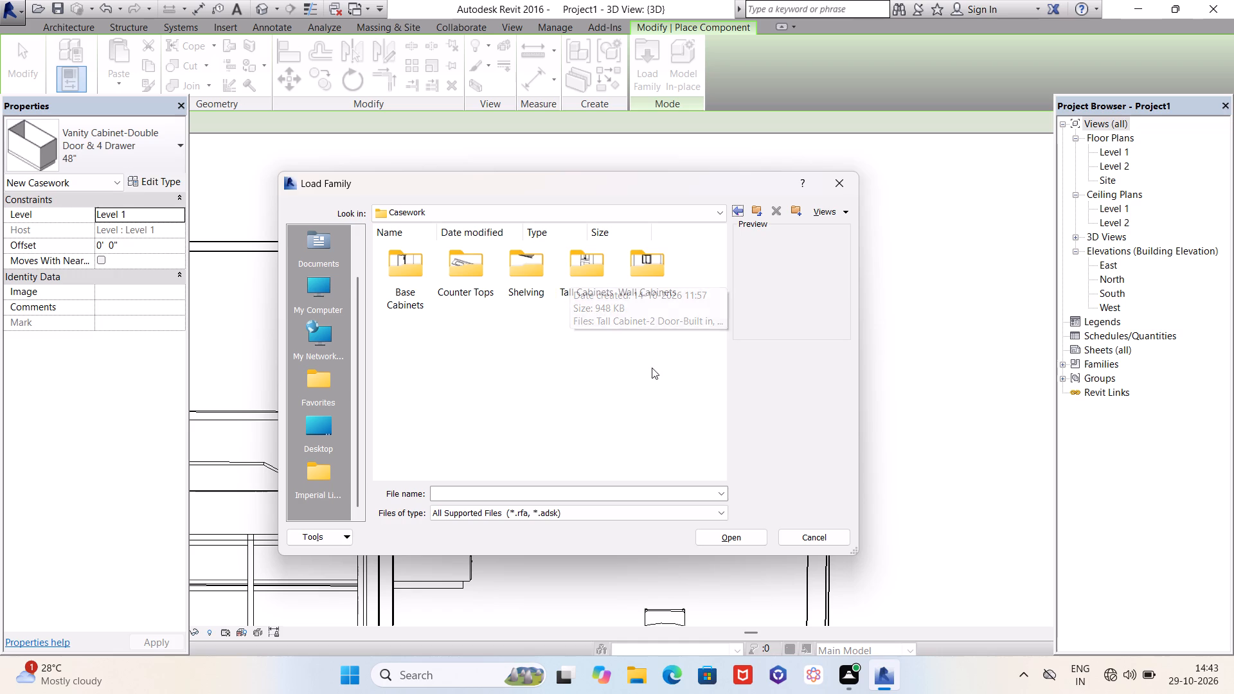
double_click(646, 264)
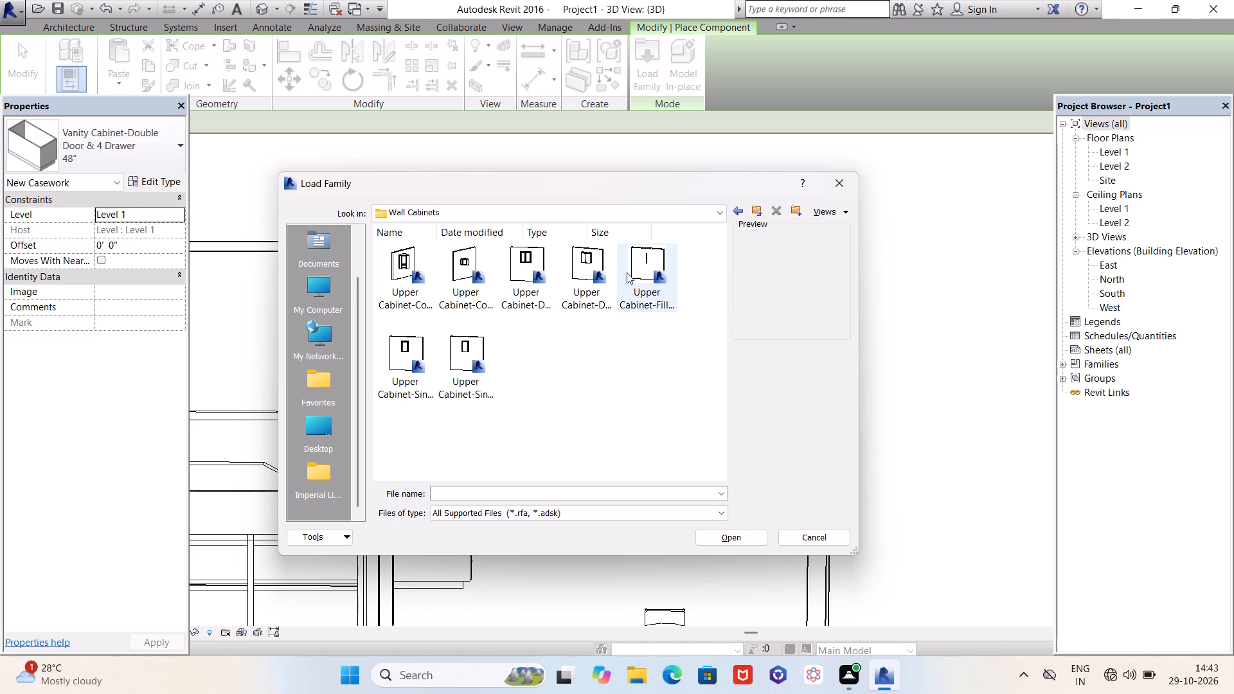
left_click(522, 265)
left_click(578, 267)
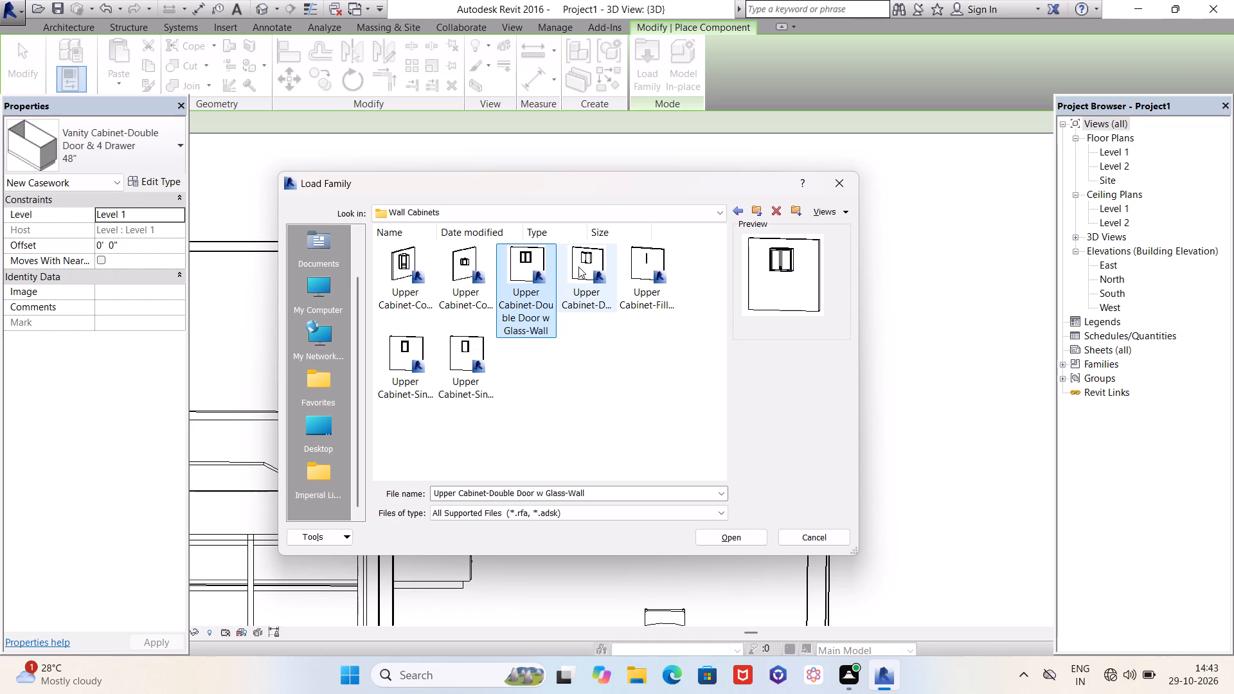
left_click(655, 275)
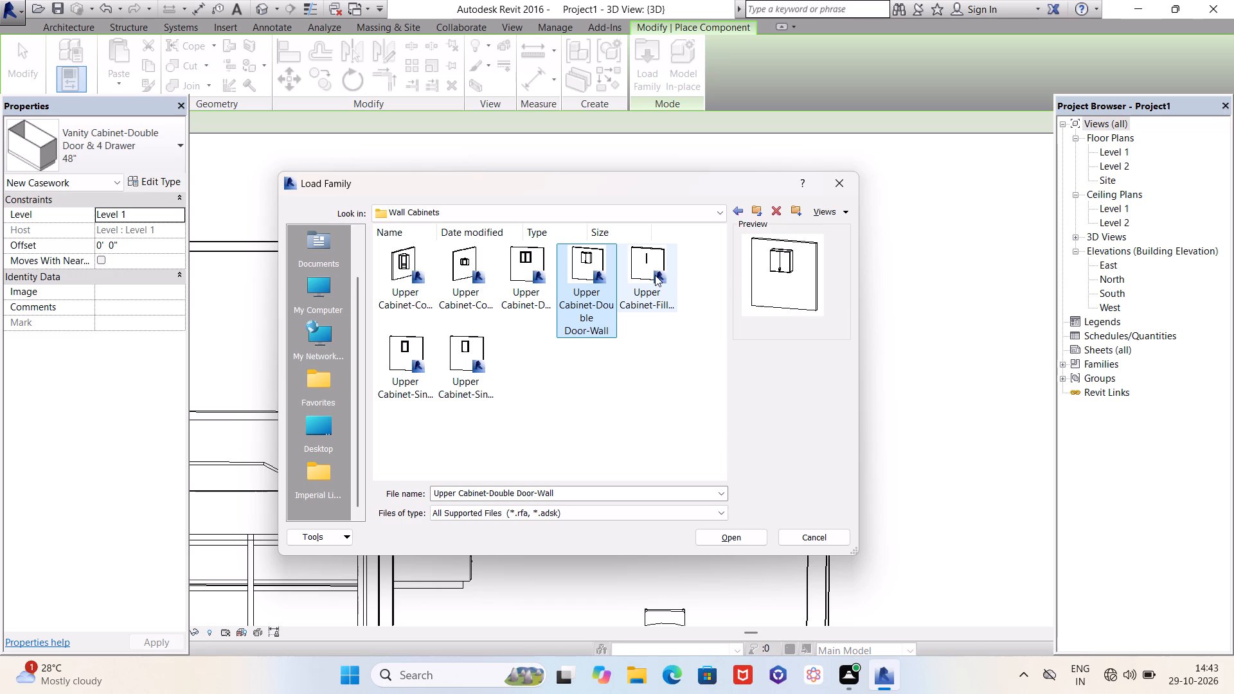
left_click(419, 353)
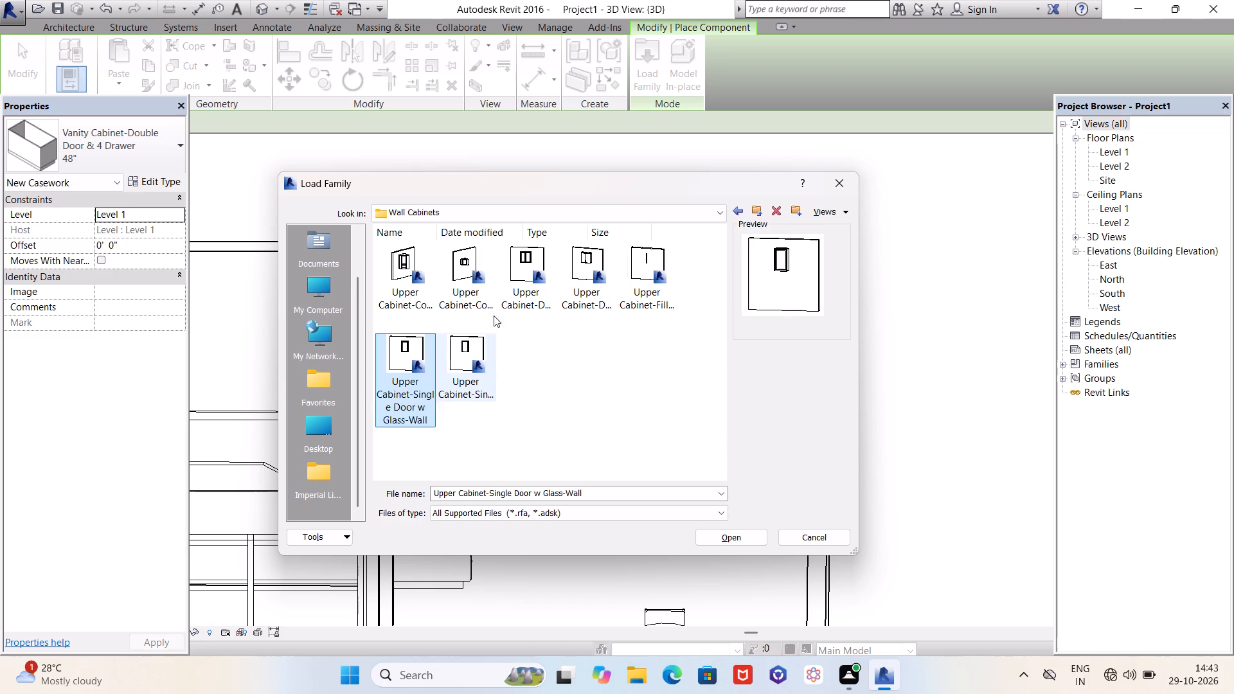
left_click(576, 263)
left_click(732, 533)
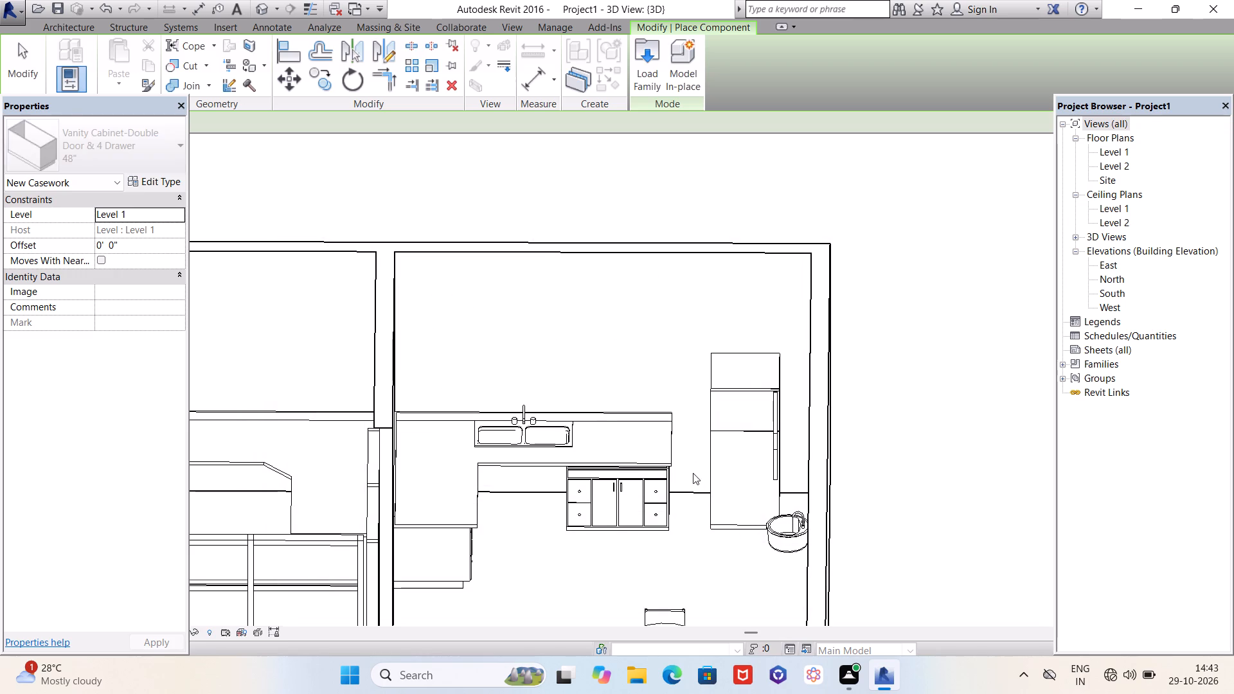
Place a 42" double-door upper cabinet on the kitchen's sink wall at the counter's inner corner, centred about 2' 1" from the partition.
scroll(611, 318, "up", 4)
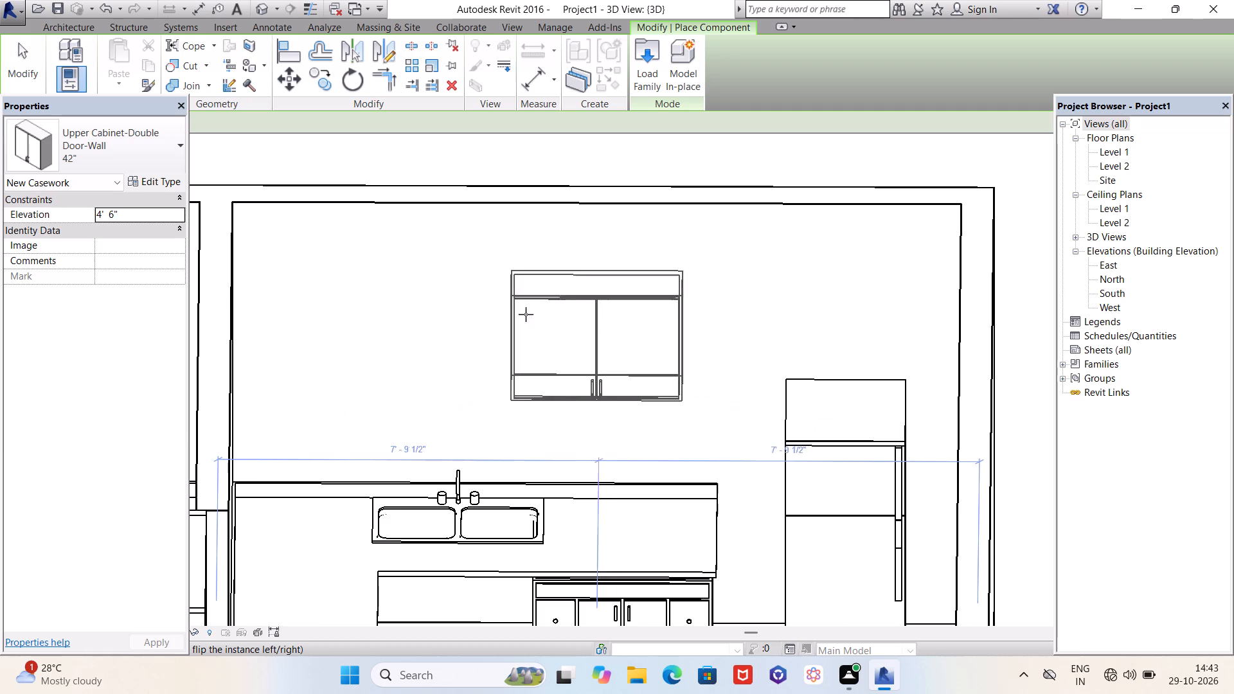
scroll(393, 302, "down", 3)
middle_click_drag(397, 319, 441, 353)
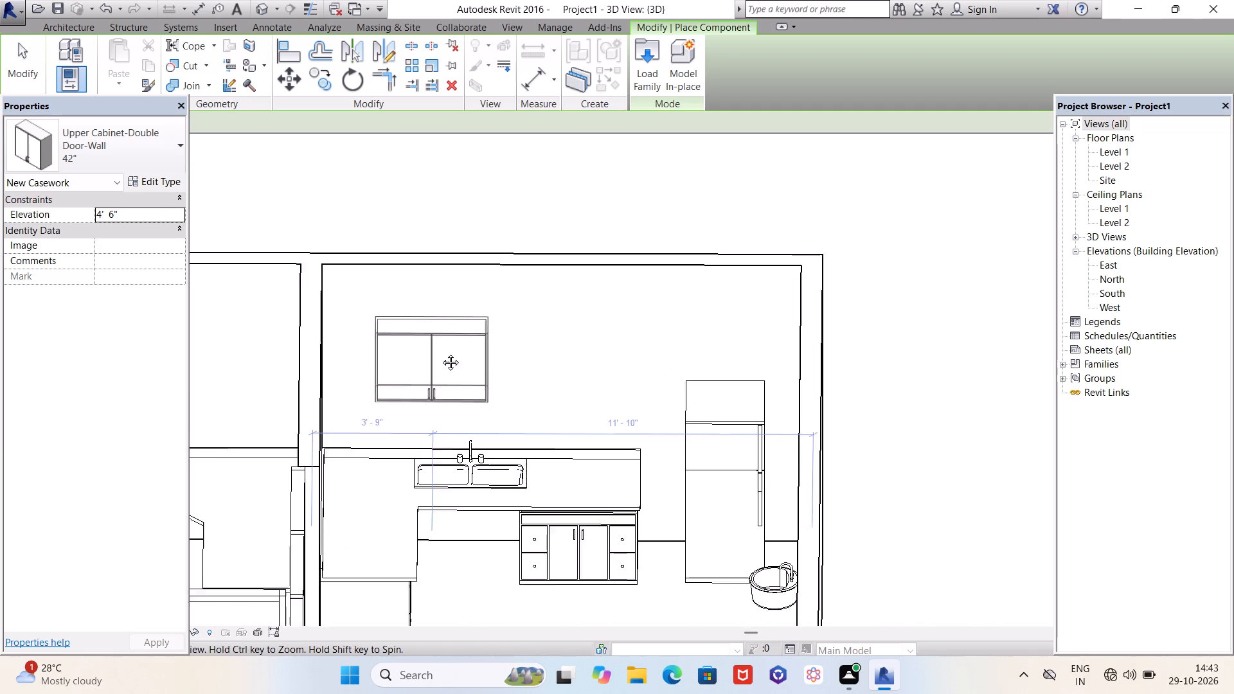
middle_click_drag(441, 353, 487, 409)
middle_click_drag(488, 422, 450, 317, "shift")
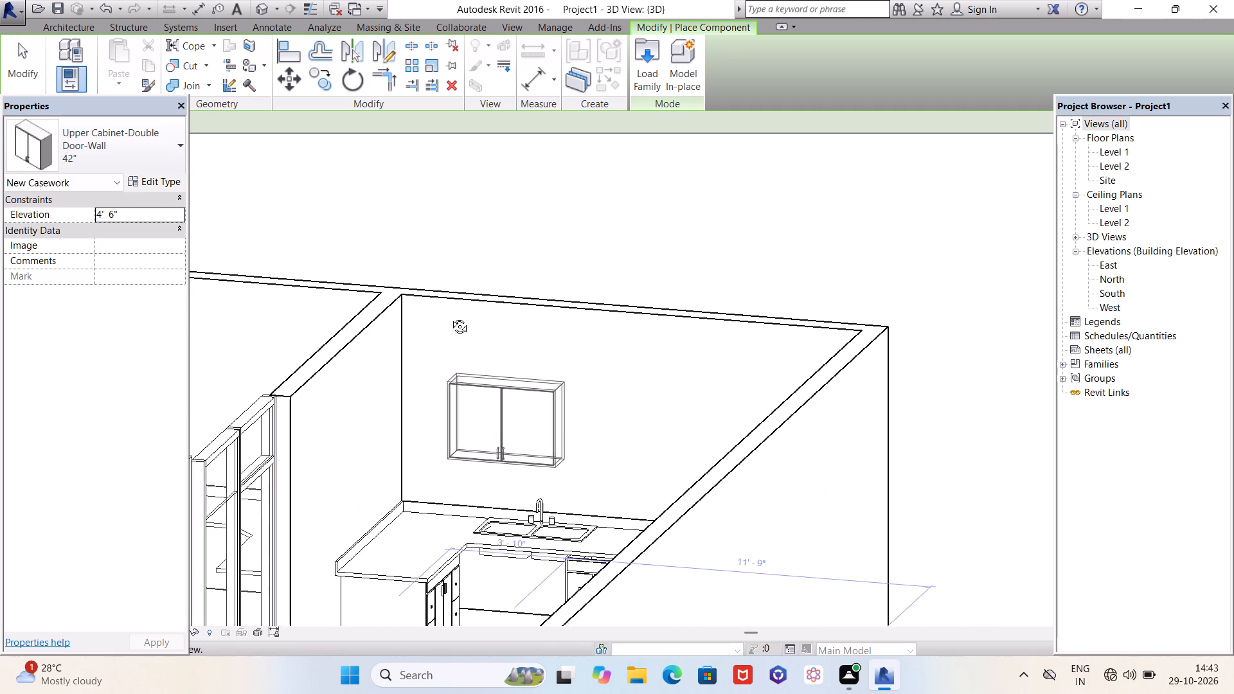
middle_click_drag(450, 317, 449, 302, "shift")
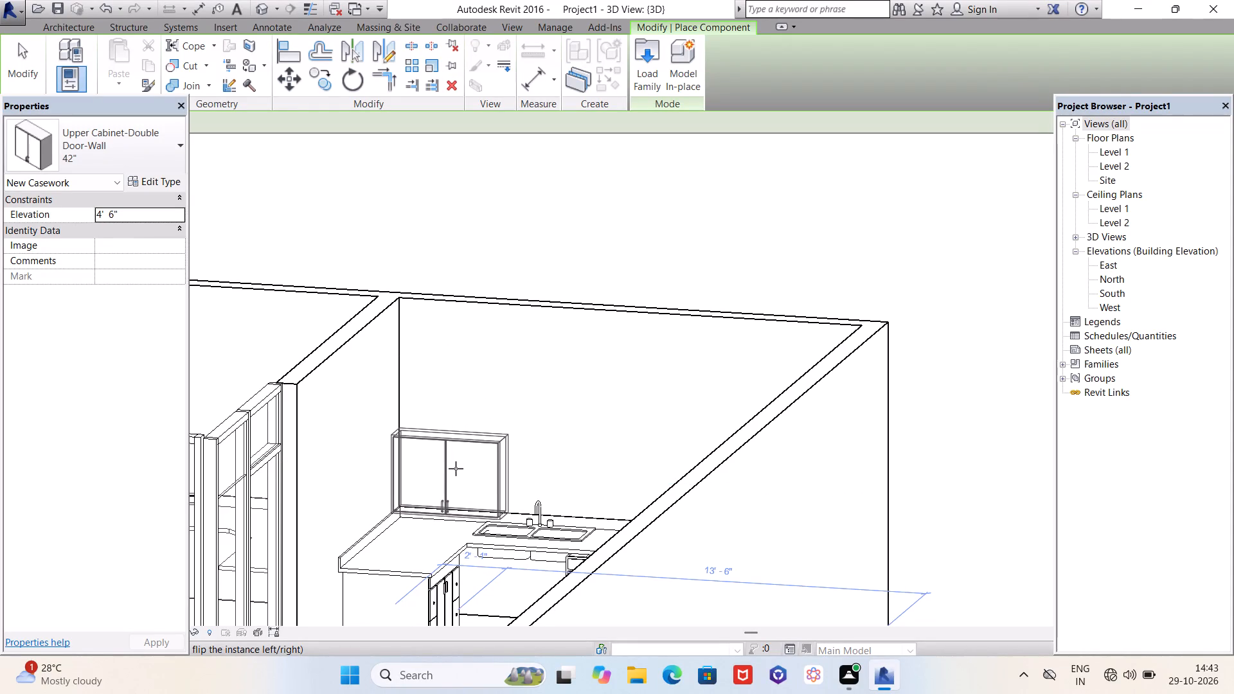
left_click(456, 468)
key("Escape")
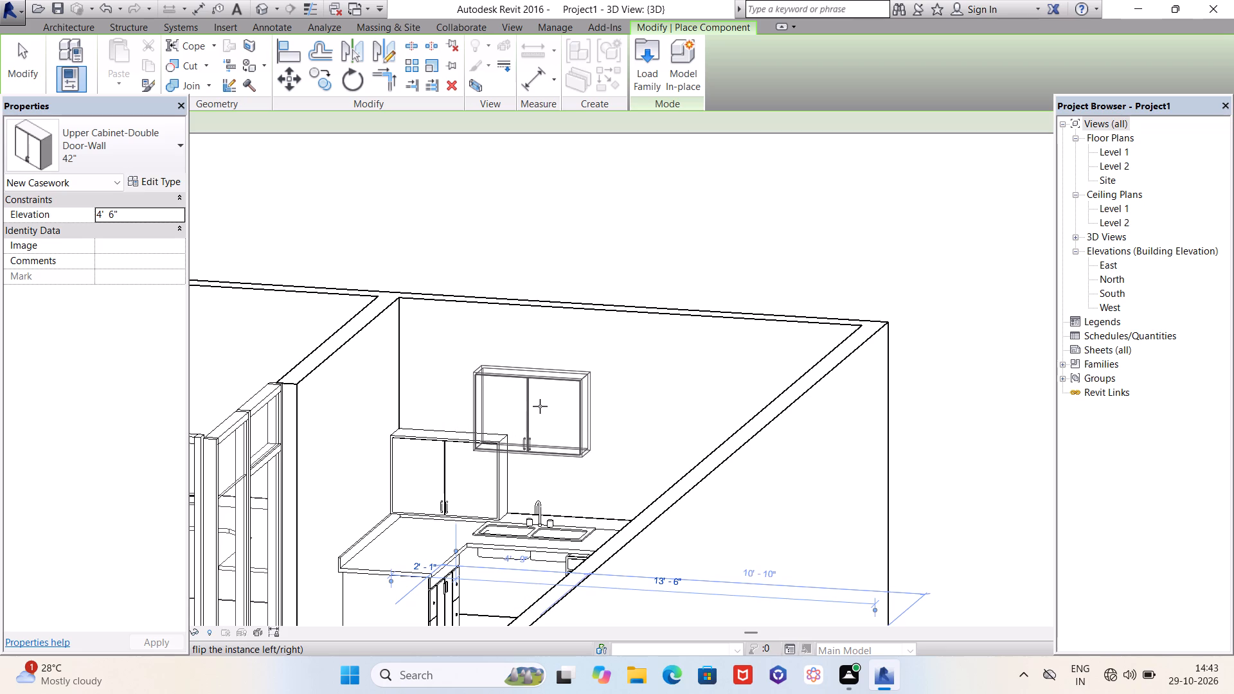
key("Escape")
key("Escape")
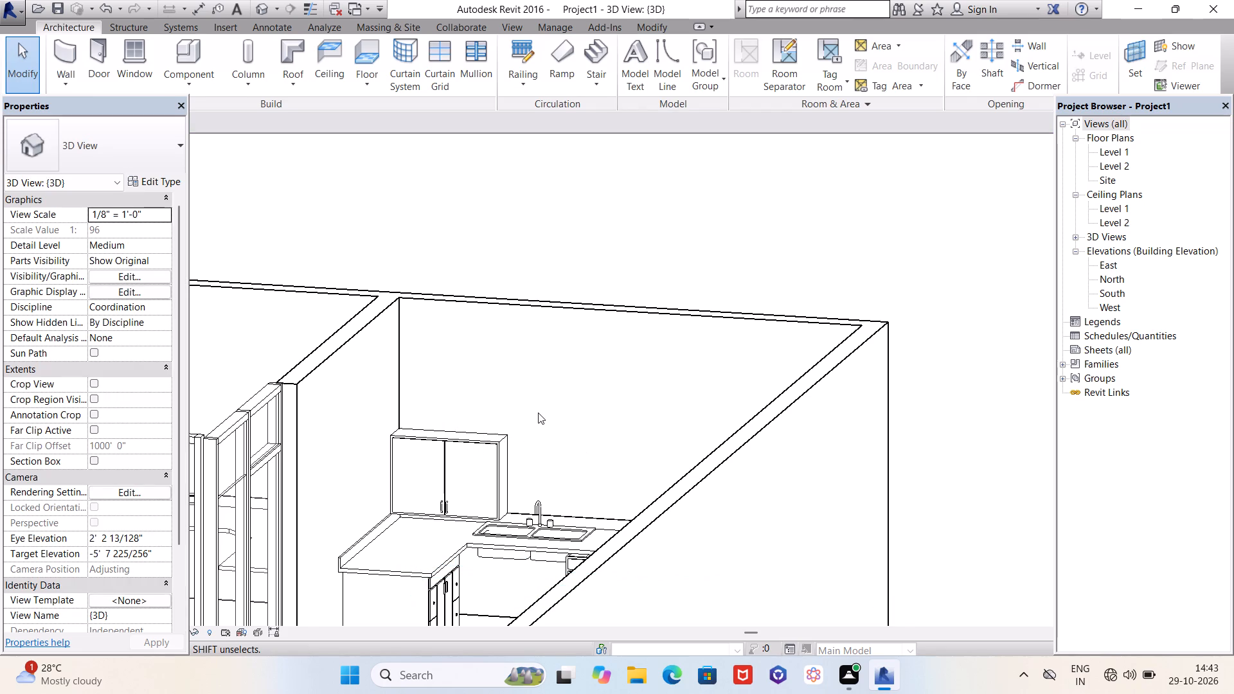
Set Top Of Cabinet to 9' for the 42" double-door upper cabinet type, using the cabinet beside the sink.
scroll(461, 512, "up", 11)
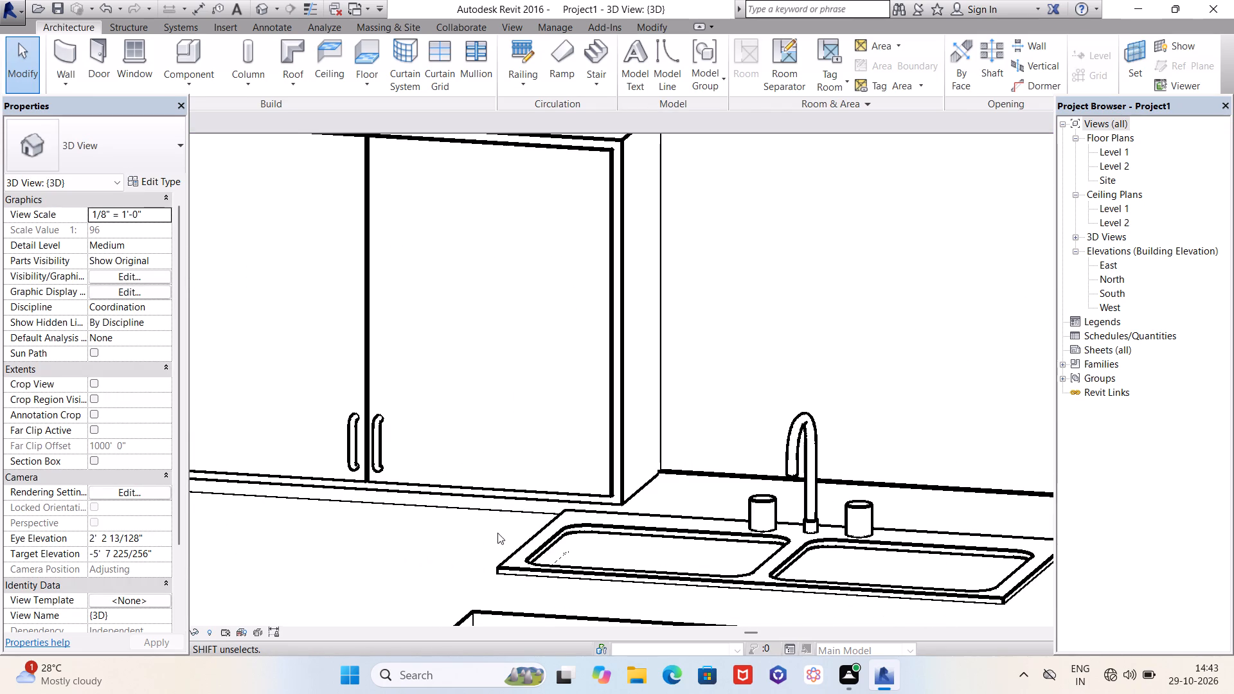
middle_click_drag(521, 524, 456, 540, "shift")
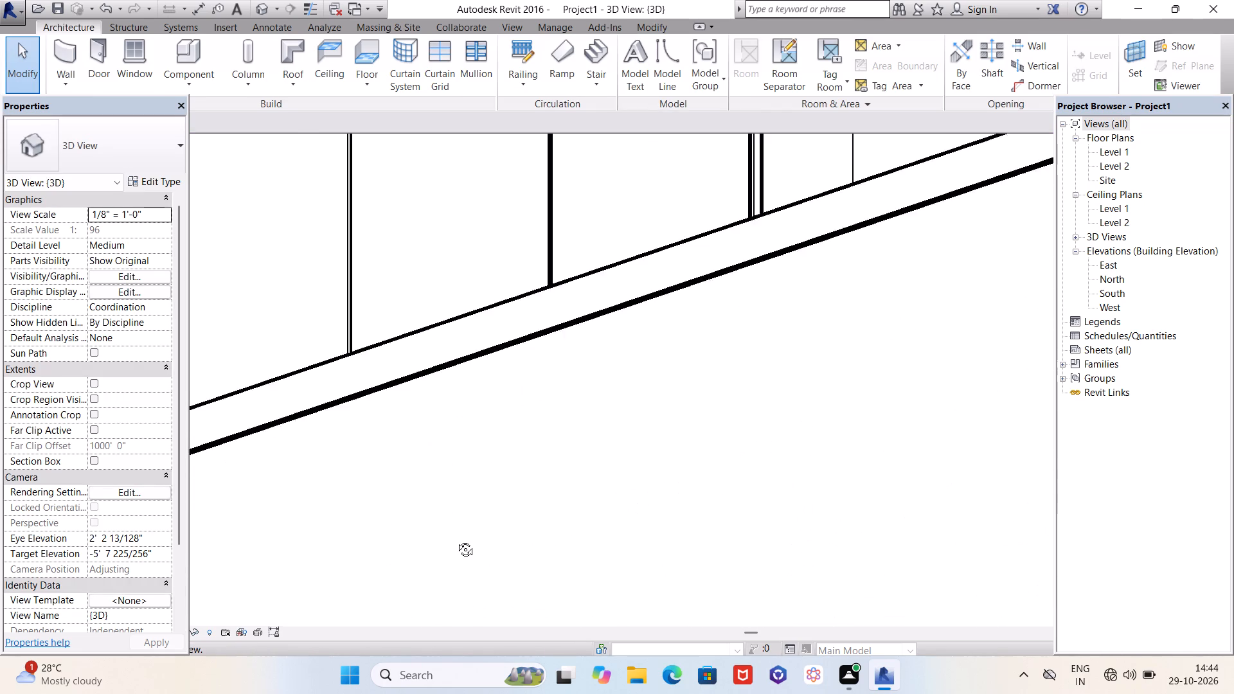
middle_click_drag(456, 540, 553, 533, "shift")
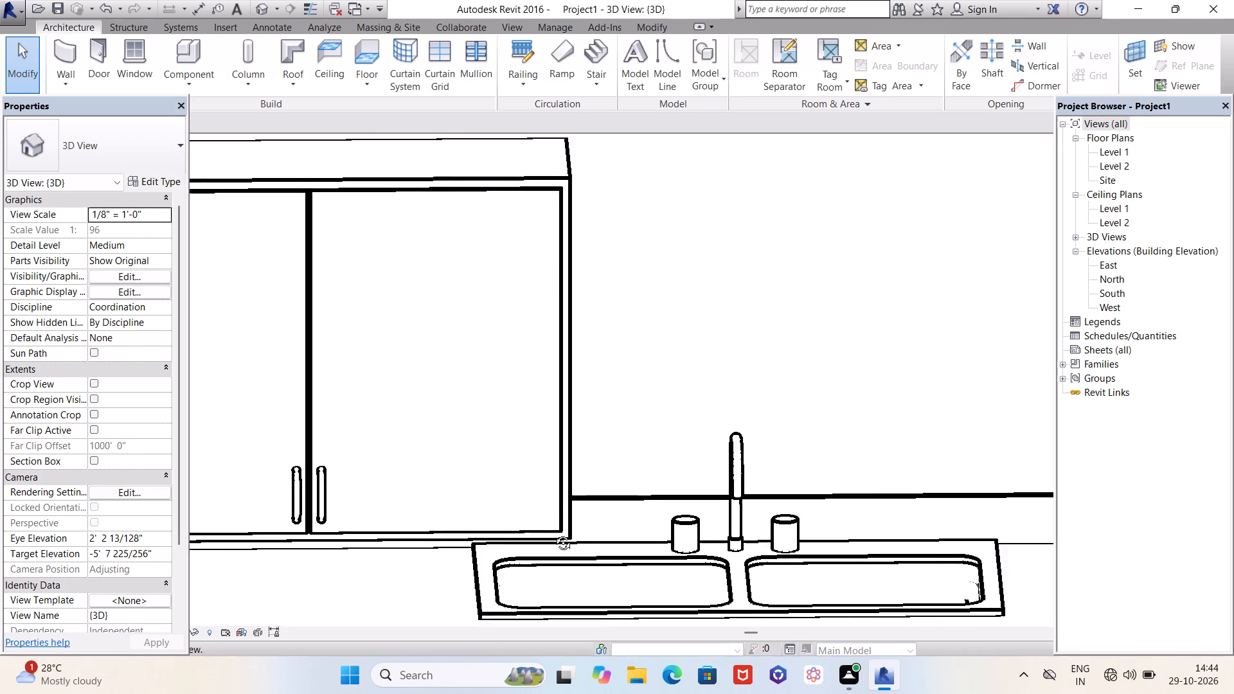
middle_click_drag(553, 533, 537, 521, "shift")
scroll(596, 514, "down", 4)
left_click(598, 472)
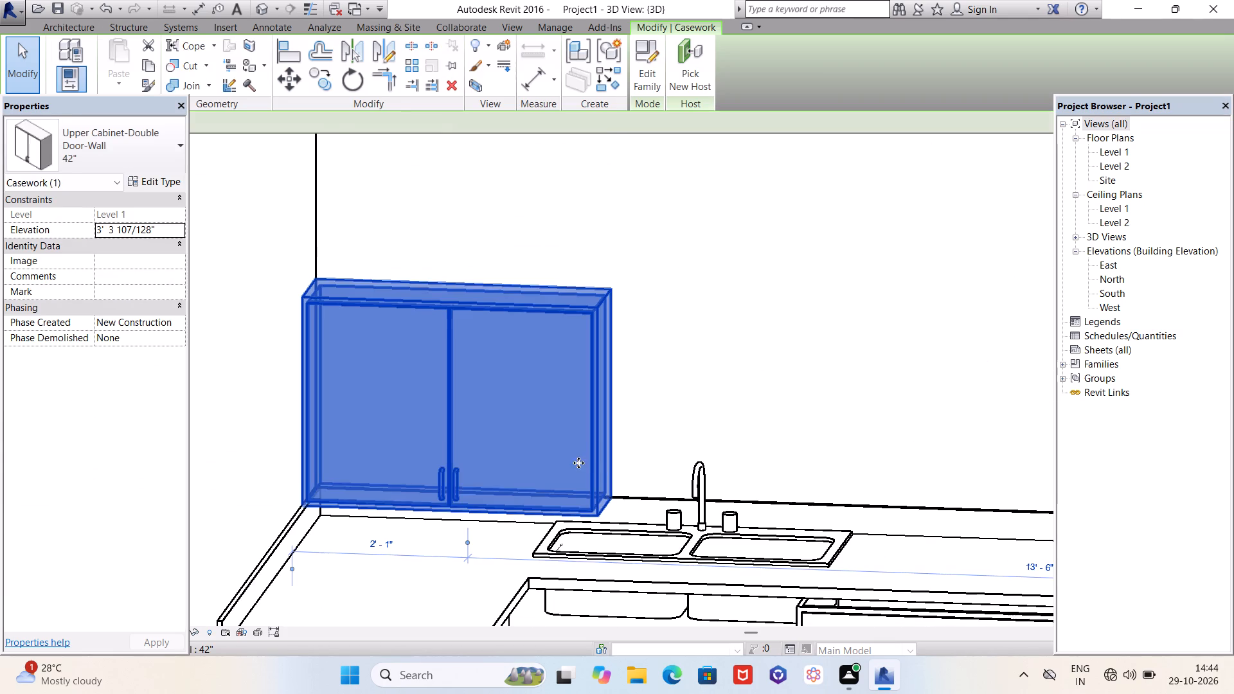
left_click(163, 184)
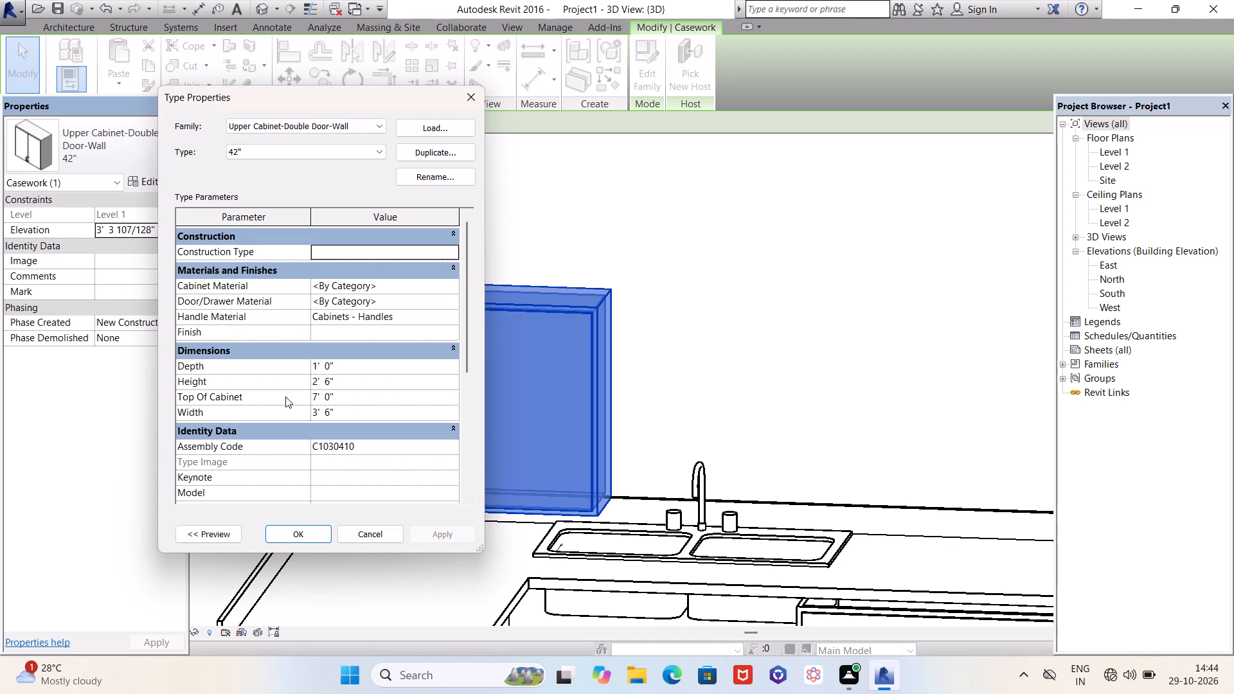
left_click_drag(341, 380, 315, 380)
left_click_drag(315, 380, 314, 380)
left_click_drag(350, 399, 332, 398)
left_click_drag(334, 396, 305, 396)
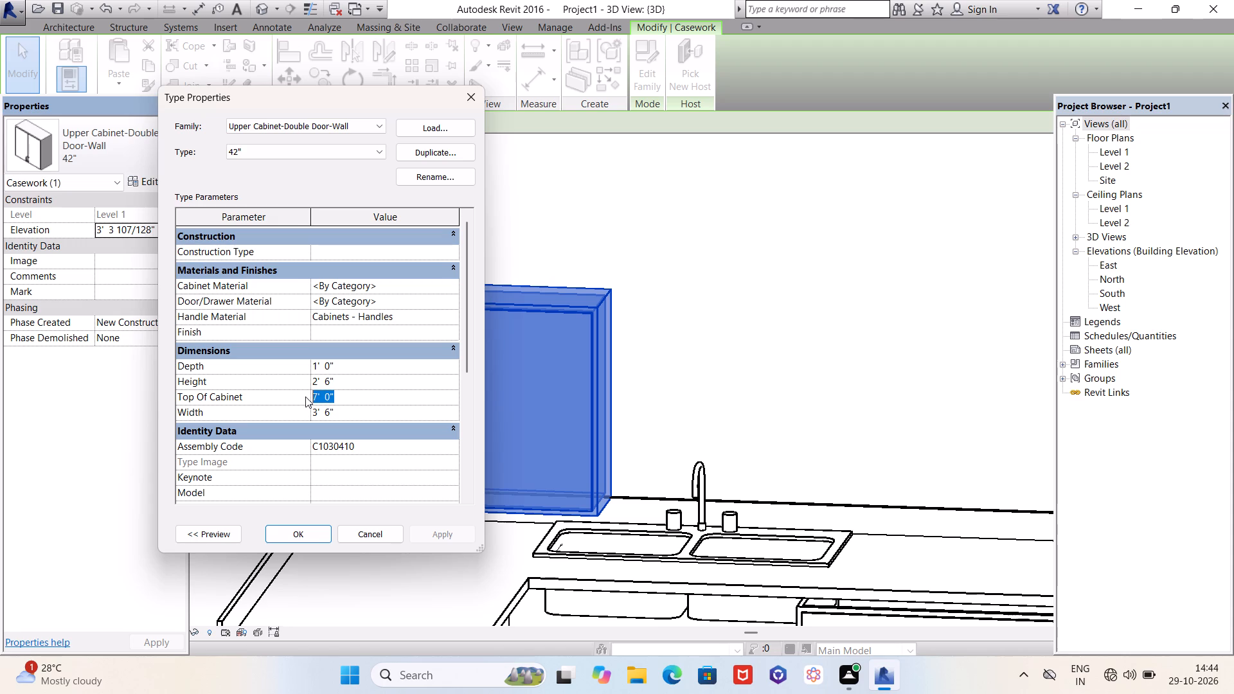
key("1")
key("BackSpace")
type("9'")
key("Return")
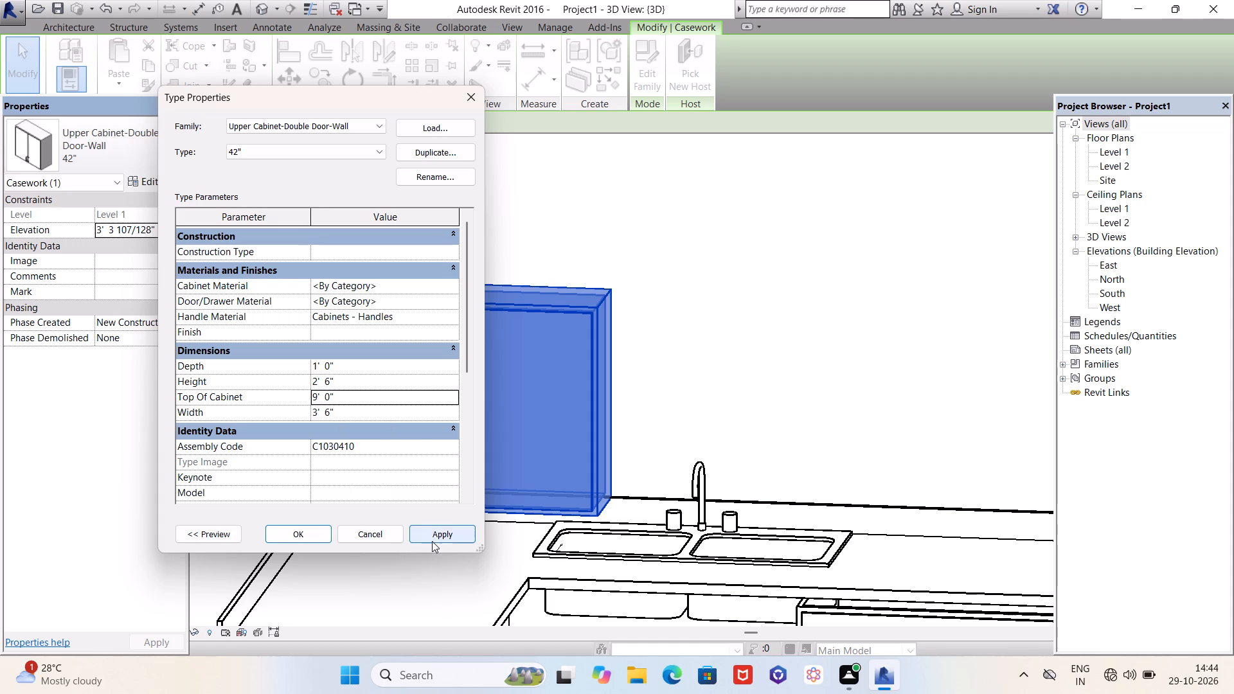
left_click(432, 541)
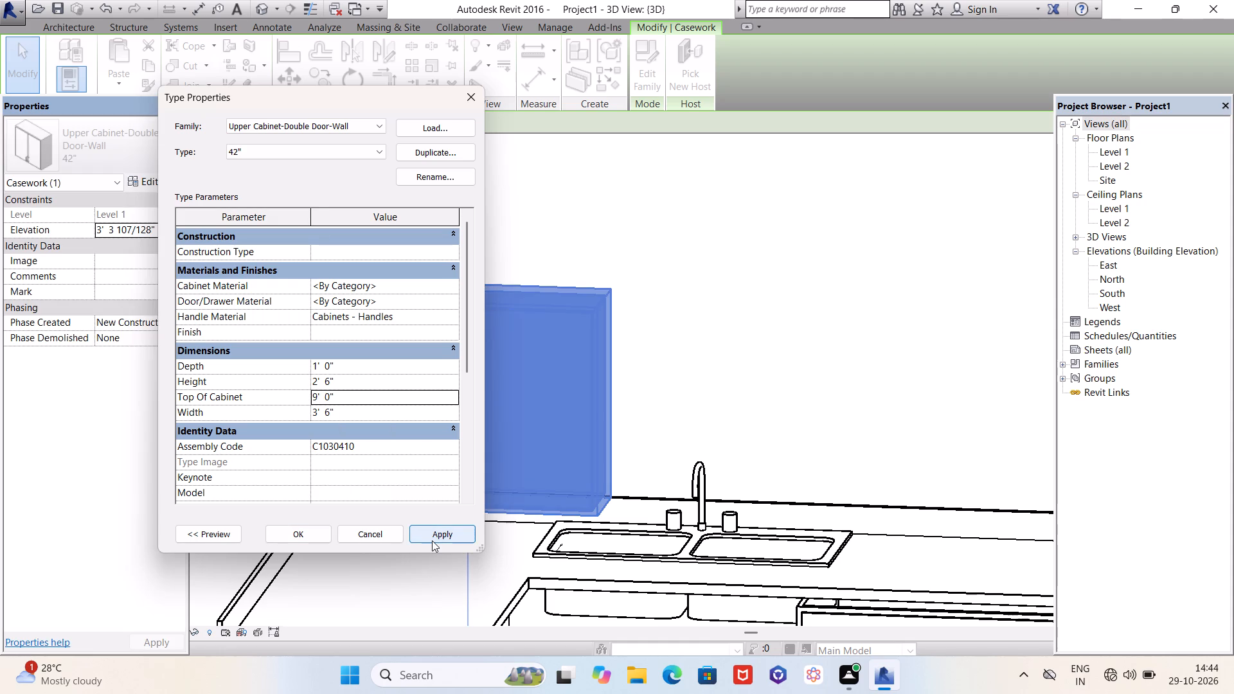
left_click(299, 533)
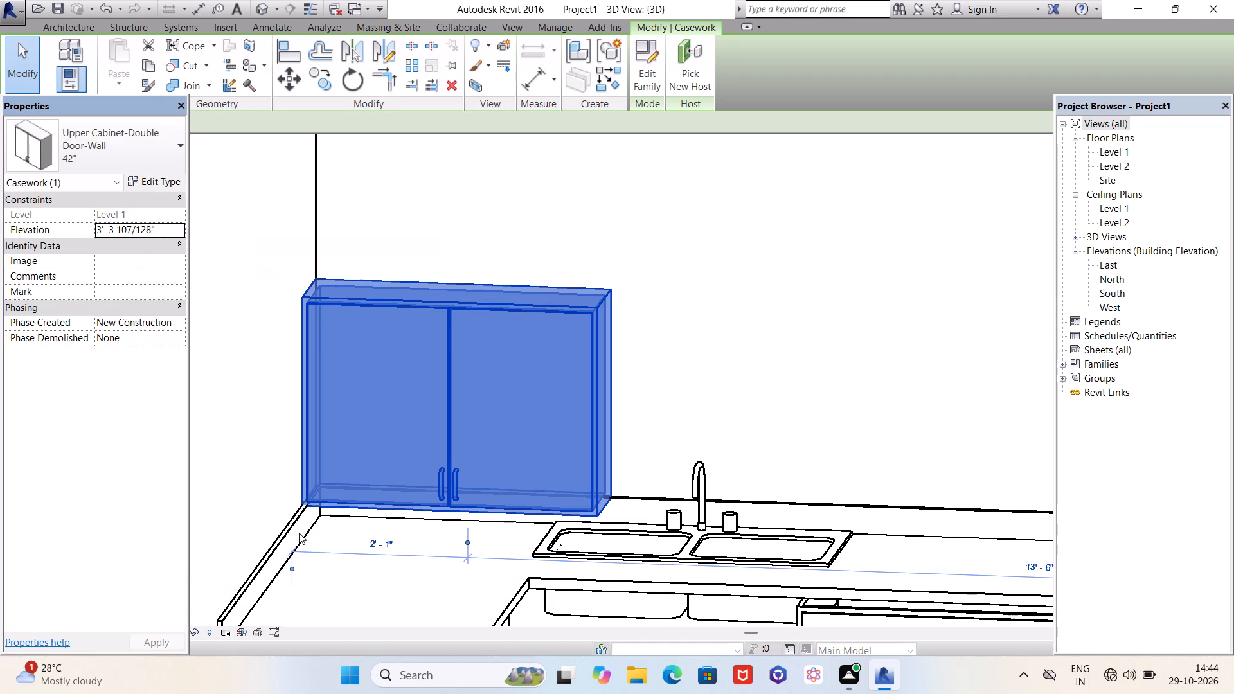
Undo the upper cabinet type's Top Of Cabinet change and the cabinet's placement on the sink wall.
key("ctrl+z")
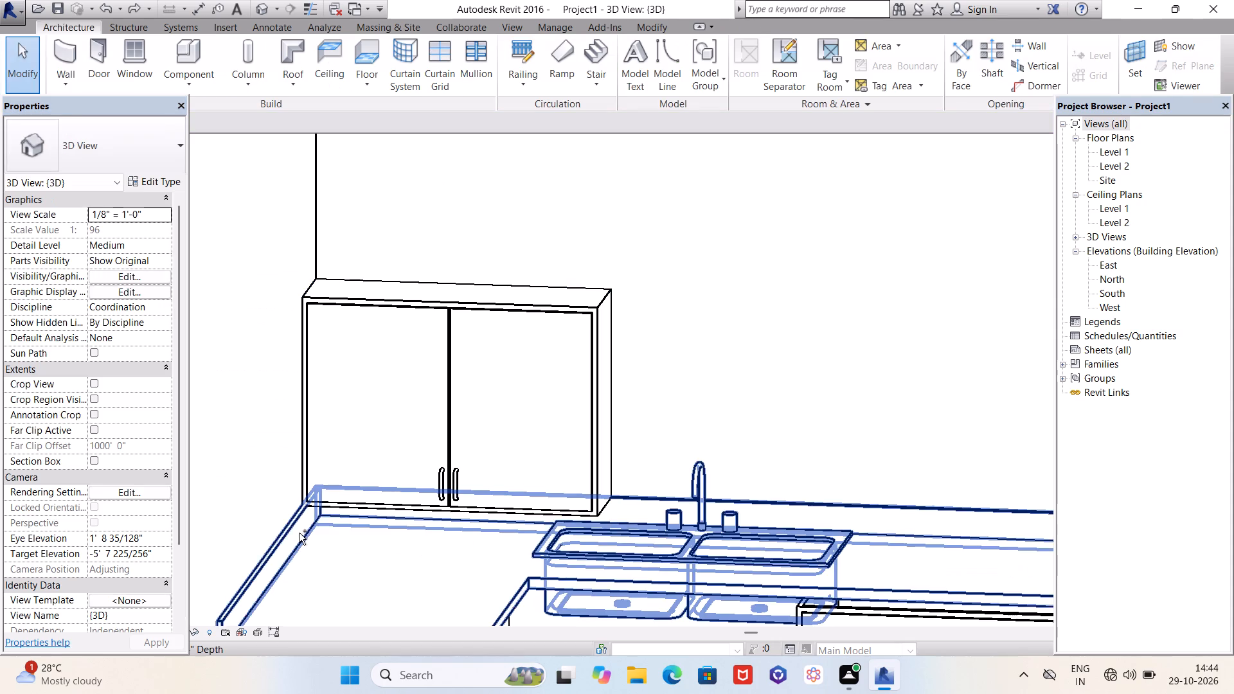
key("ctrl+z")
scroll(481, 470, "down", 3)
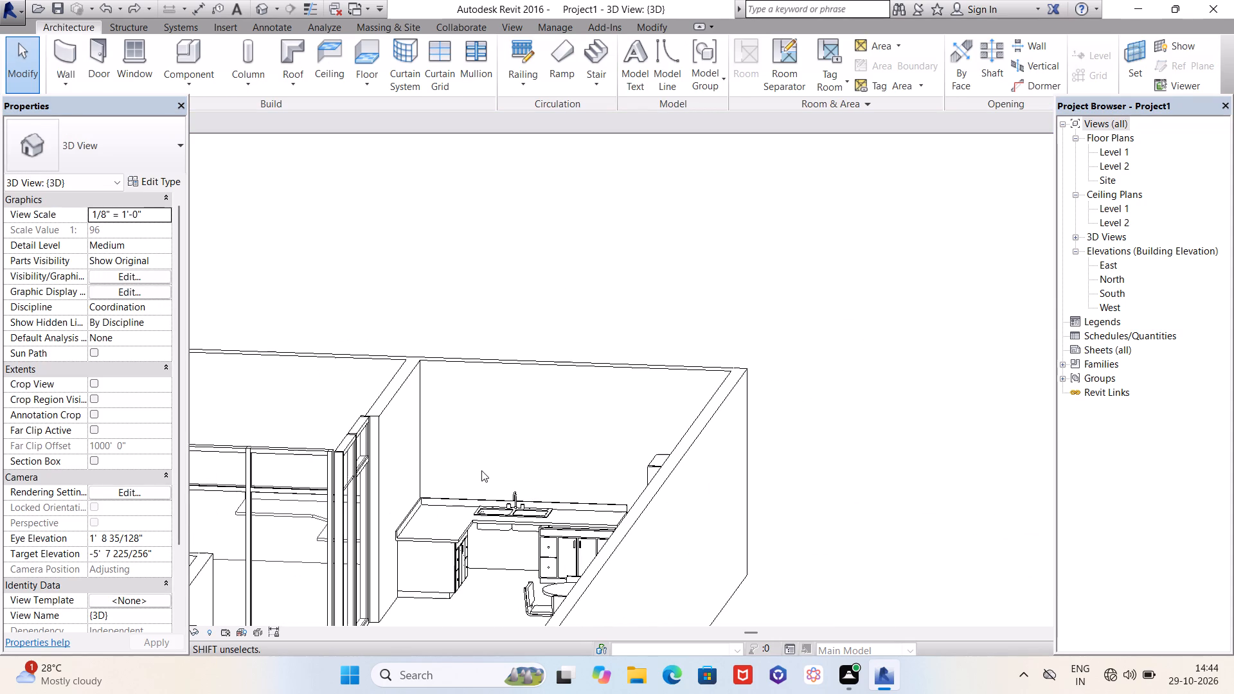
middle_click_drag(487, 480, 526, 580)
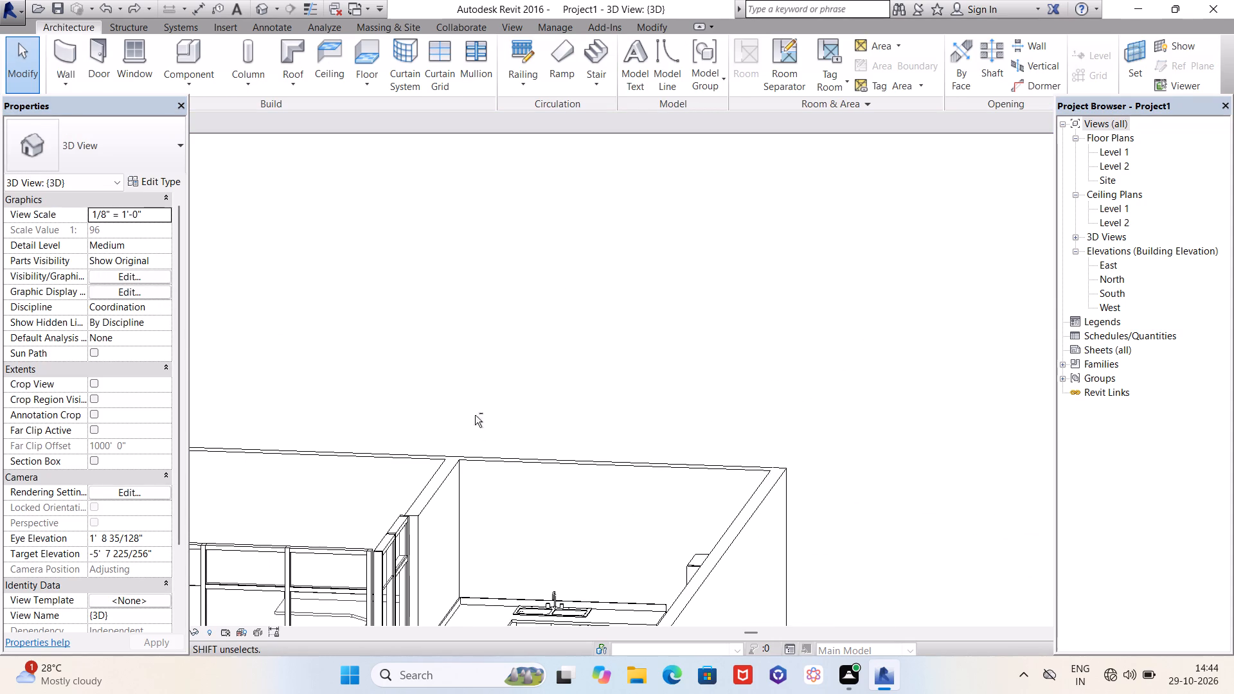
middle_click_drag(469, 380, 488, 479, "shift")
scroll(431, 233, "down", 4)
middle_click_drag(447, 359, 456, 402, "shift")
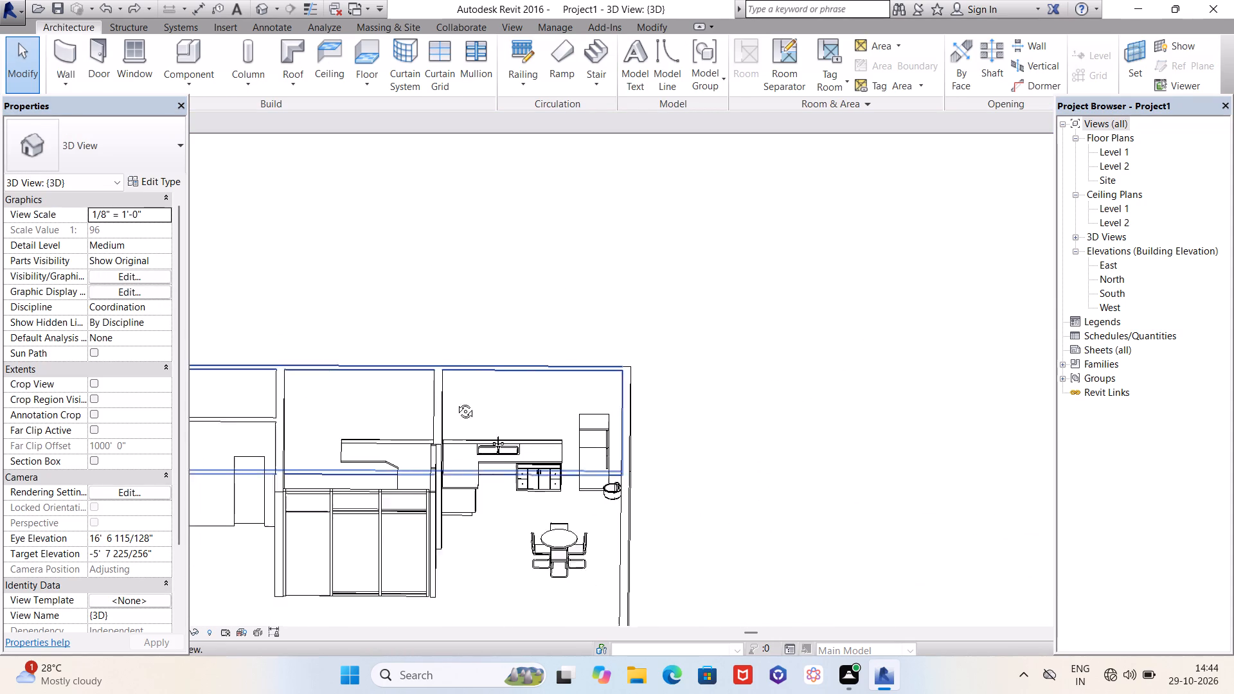
Load the Upper Cabinet-Double Door-Wall family again from the Casework library's Wall Cabinets folder for placement.
middle_click_drag(456, 402, 466, 506, "shift")
scroll(511, 502, "up", 16)
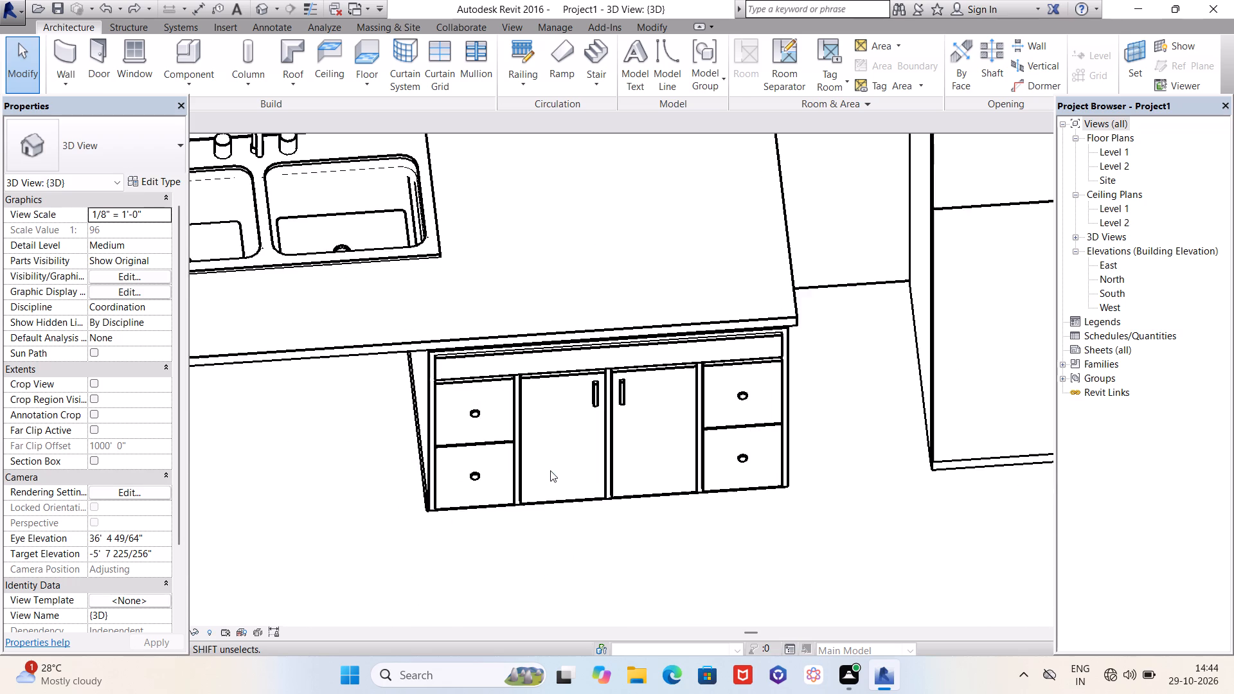
scroll(548, 477, "down", 8)
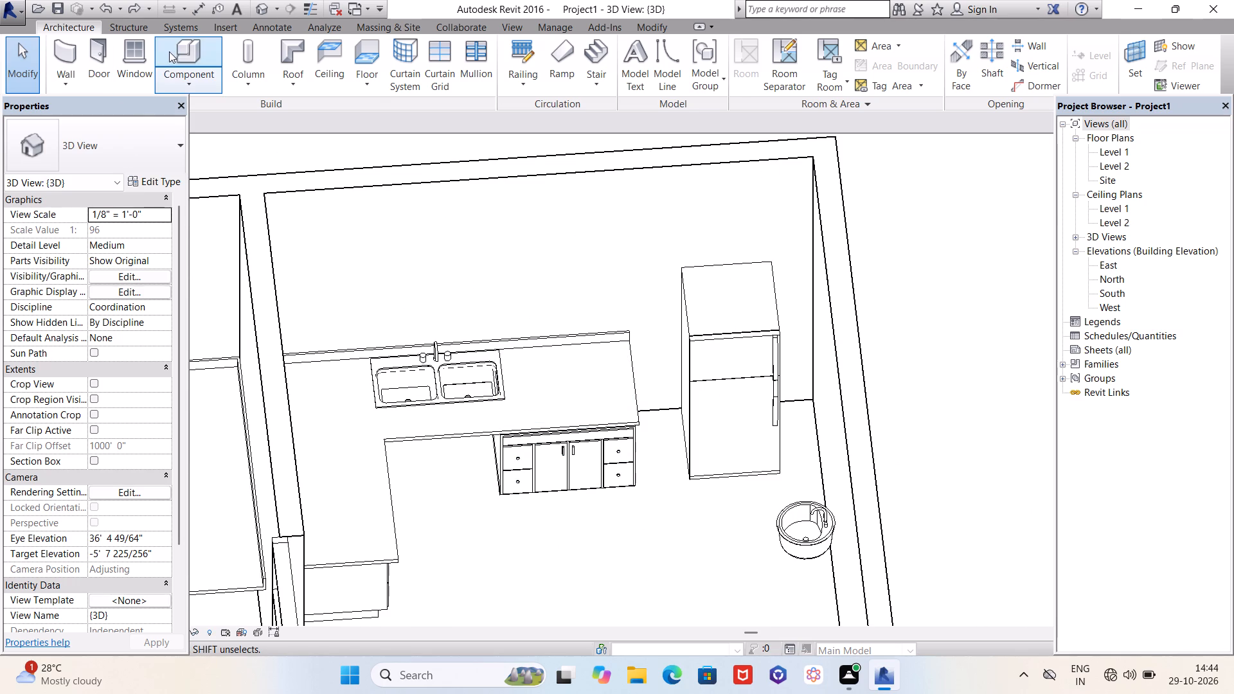
left_click(172, 49)
left_click(634, 65)
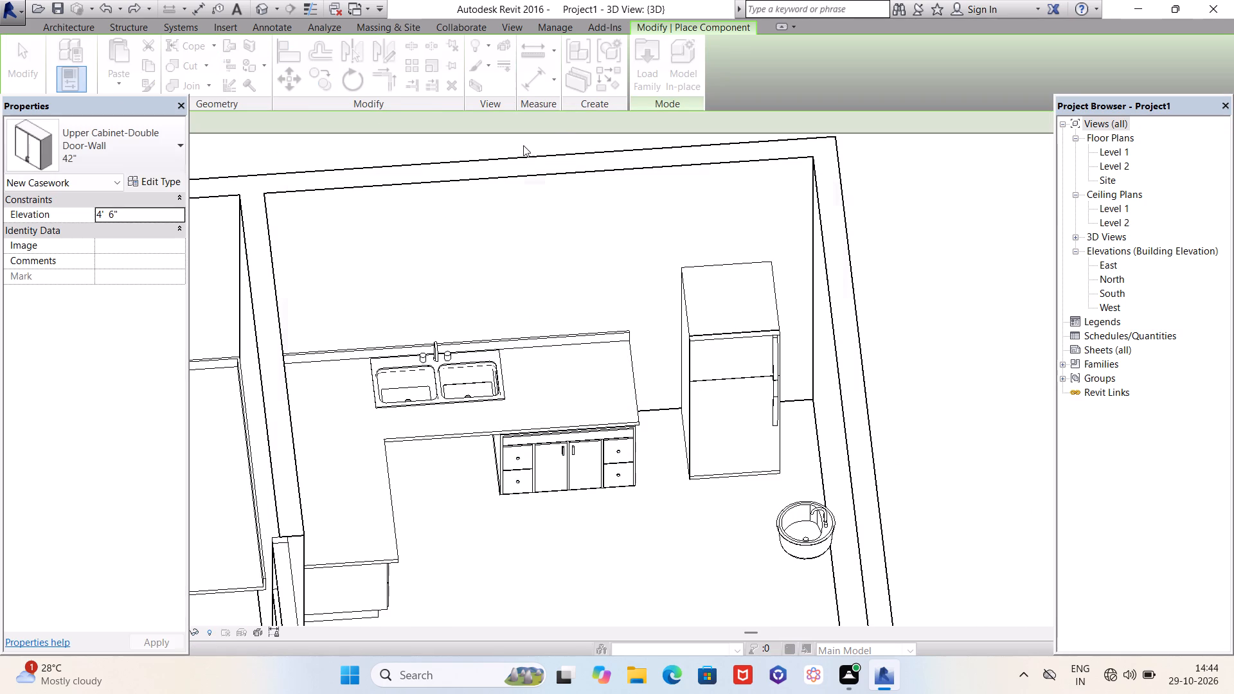
double_click(588, 268)
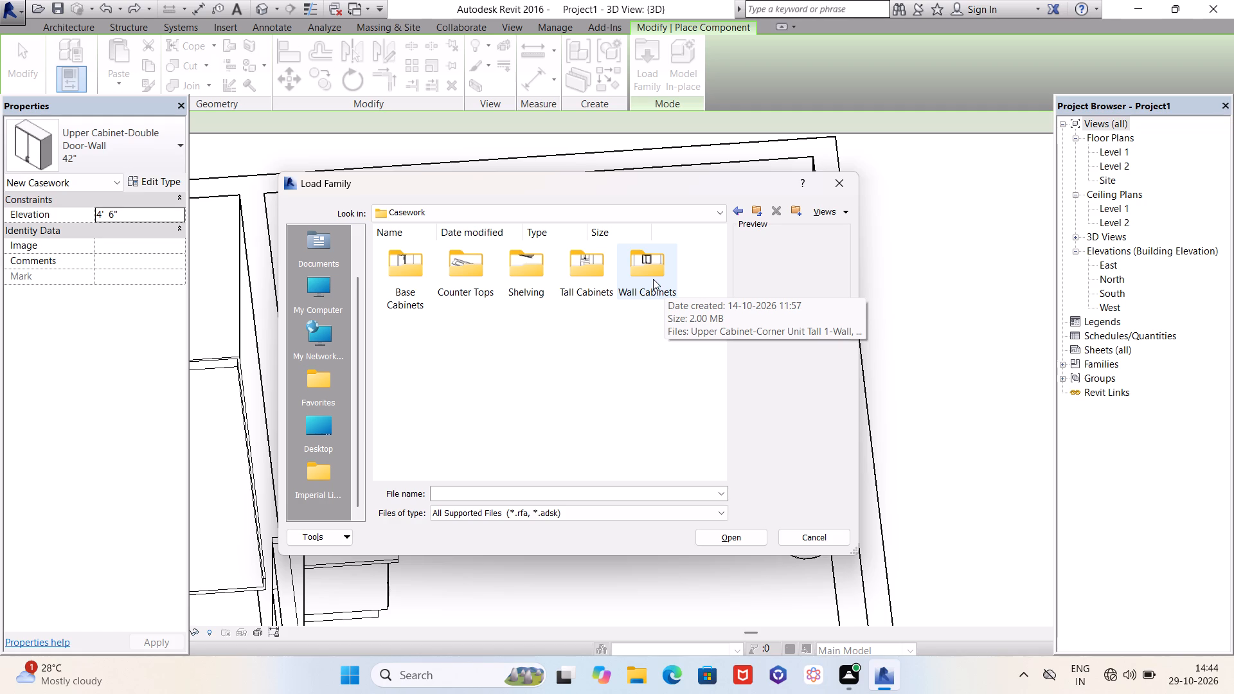
double_click(648, 265)
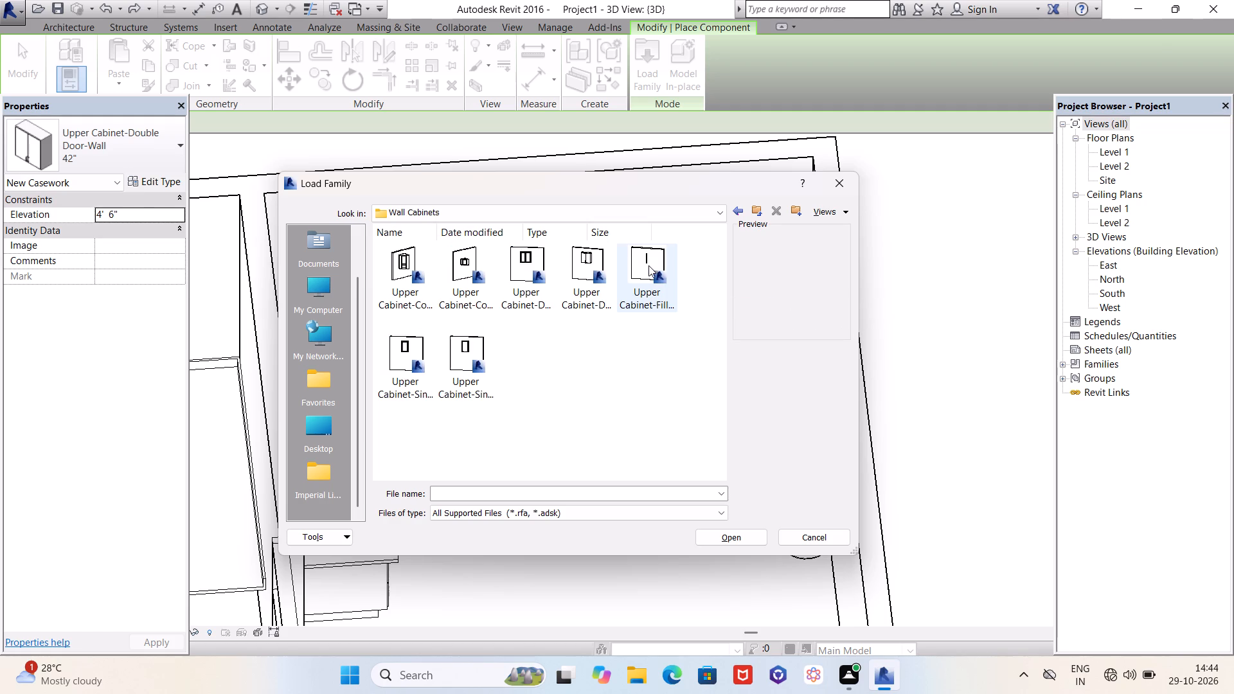
left_click(590, 267)
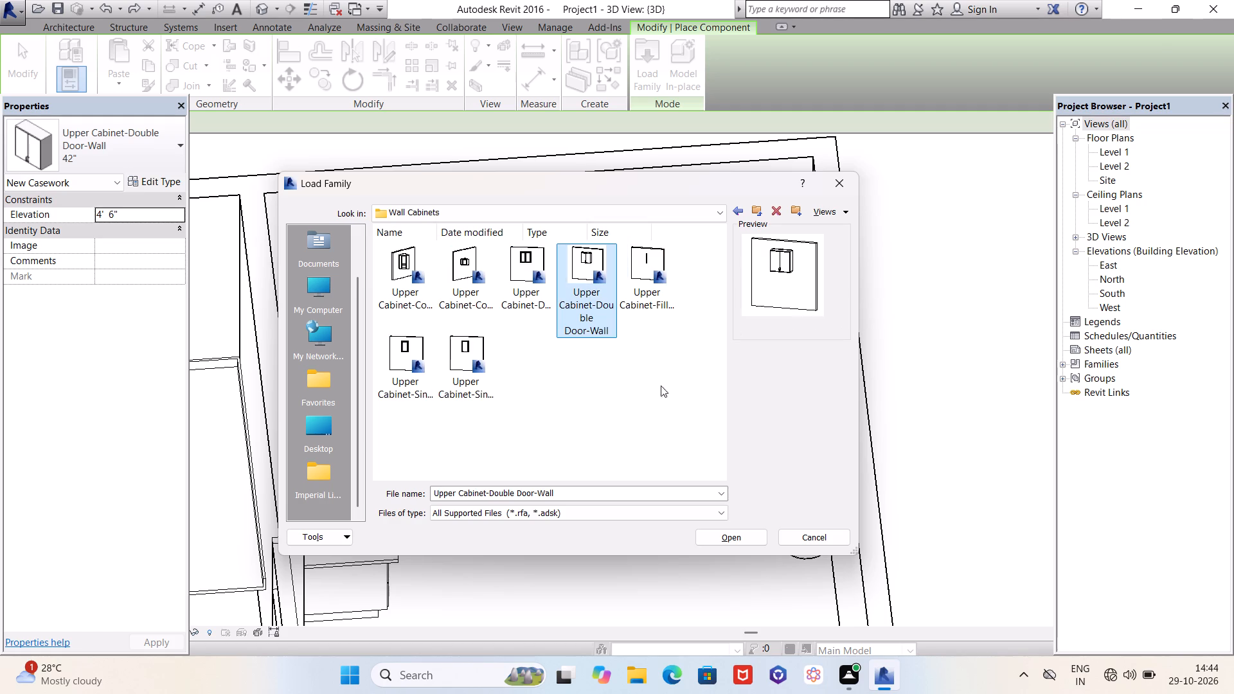
left_click(737, 533)
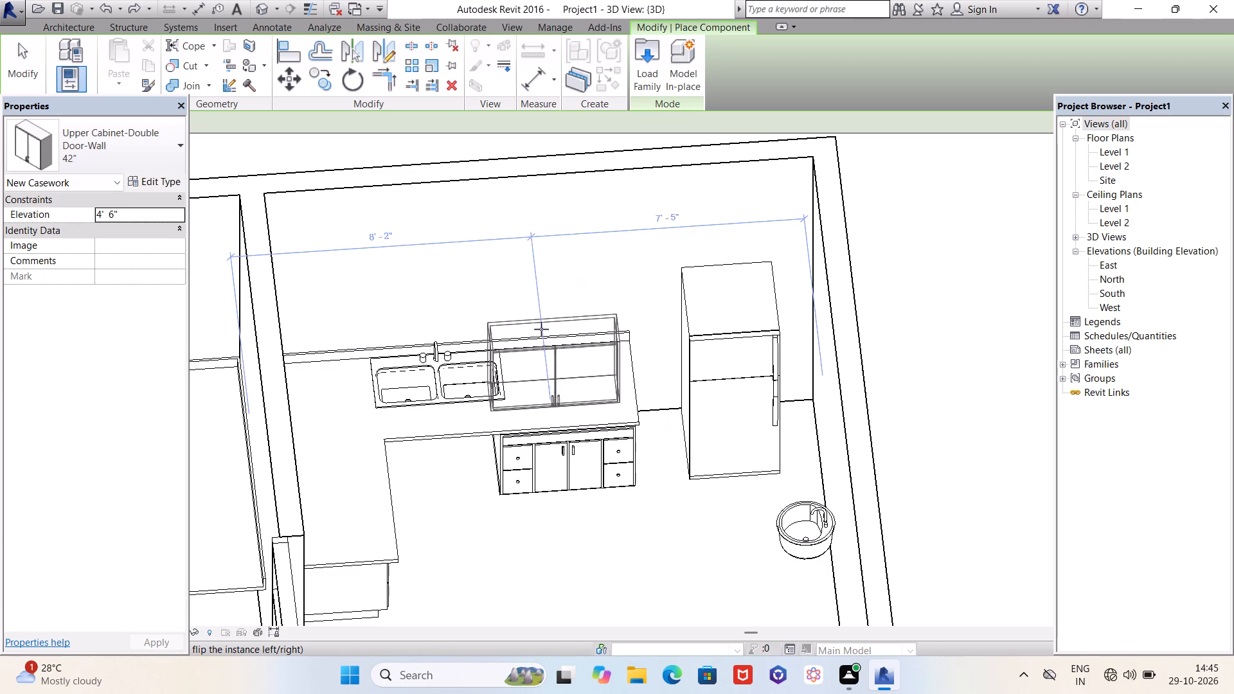
Place one 42" double-door upper cabinet on the kitchen's sink wall at the partition corner, centred about 2' 0" from the partition.
scroll(523, 274, "down", 4)
middle_click_drag(522, 274, 498, 116, "shift")
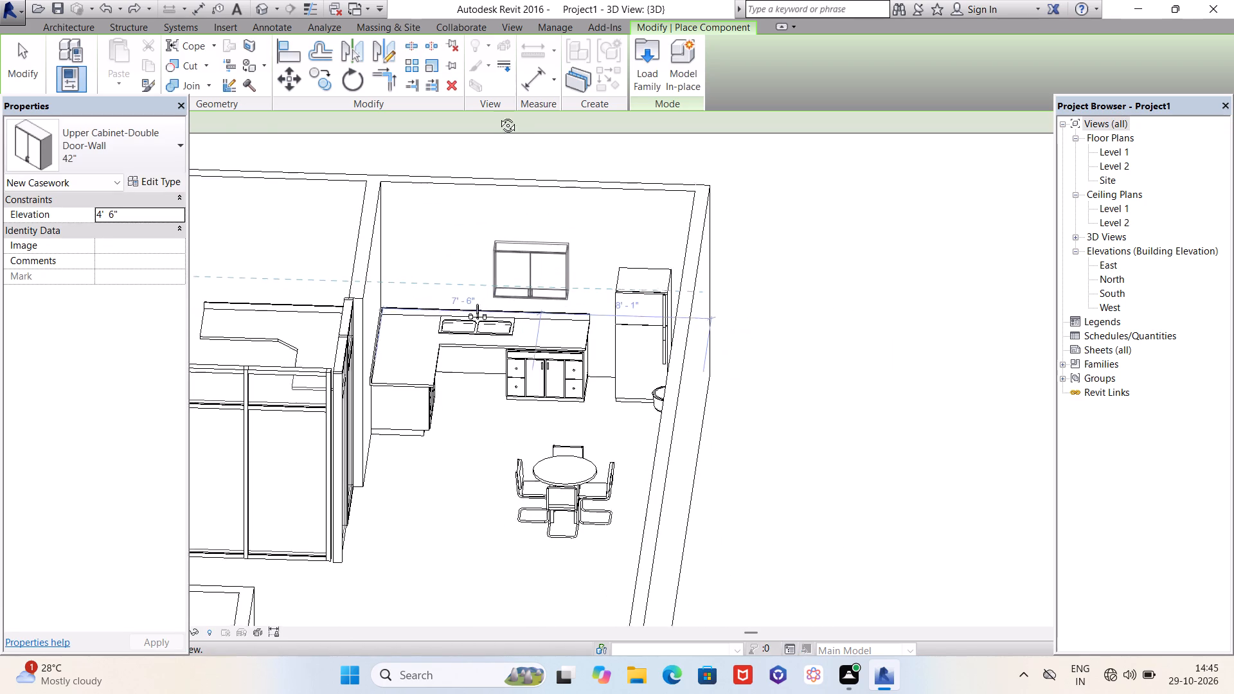
middle_click_drag(498, 116, 500, 88, "shift")
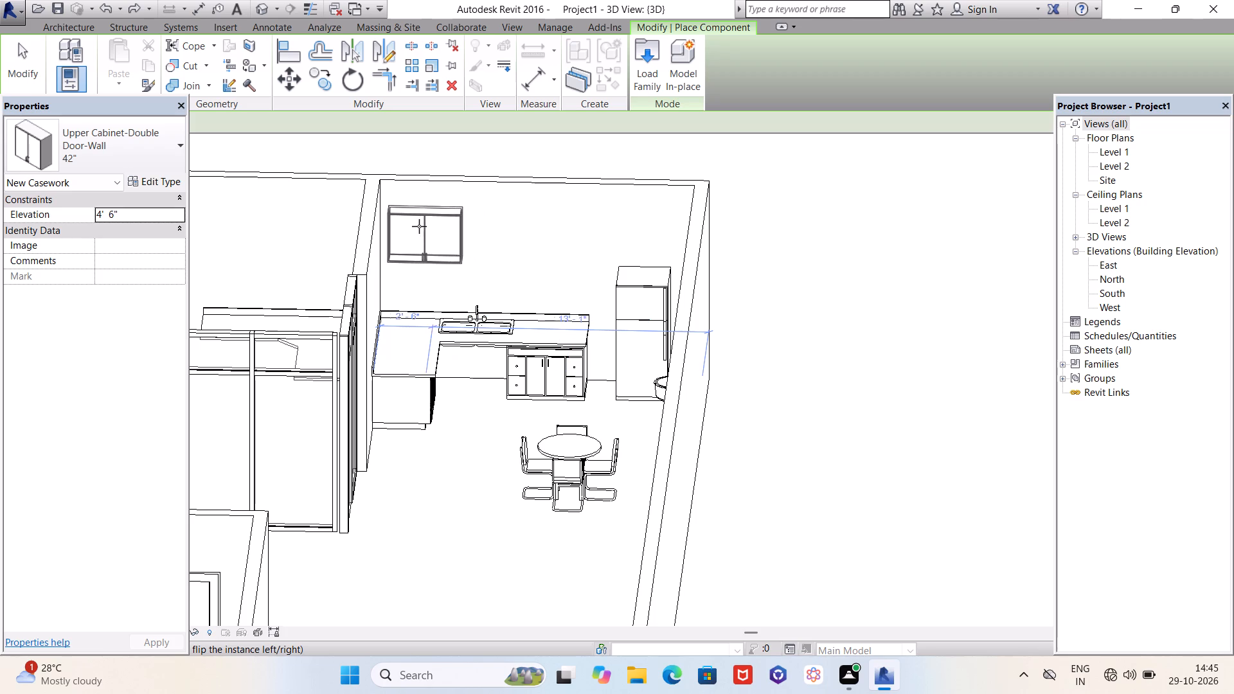
left_click(416, 224)
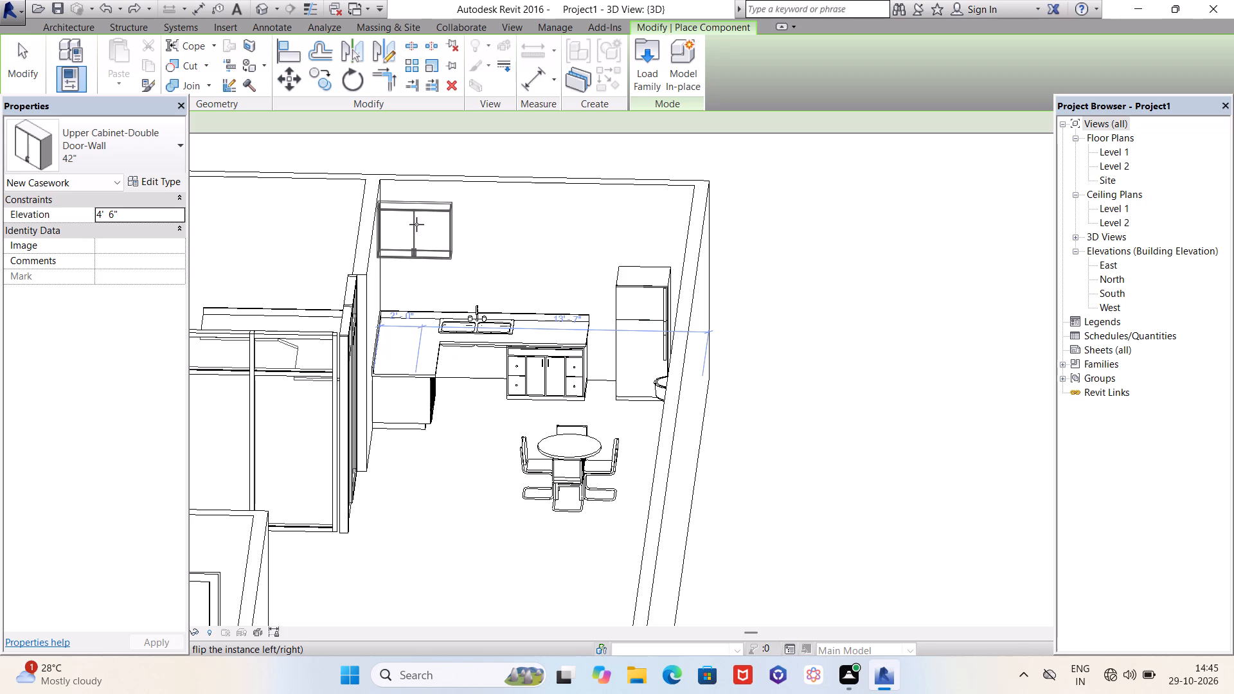
scroll(473, 312, "down", 1)
scroll(481, 249, "up", 3)
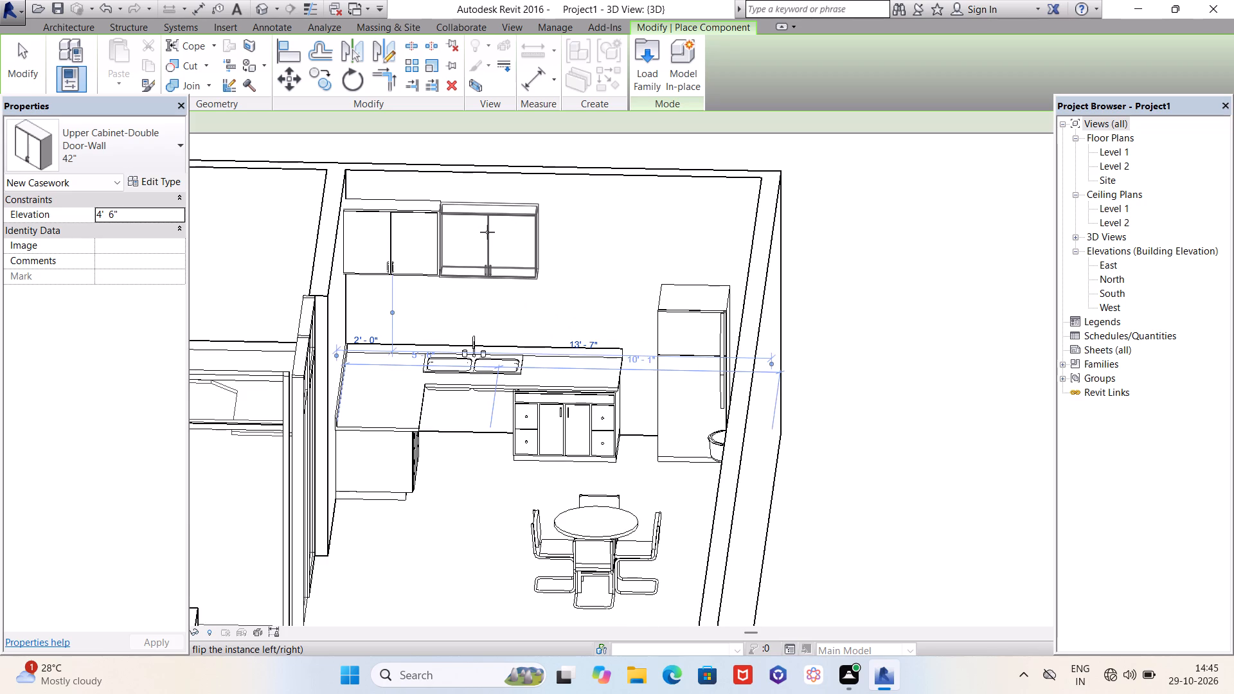
key("Escape")
key("Escape")
key("Escape")
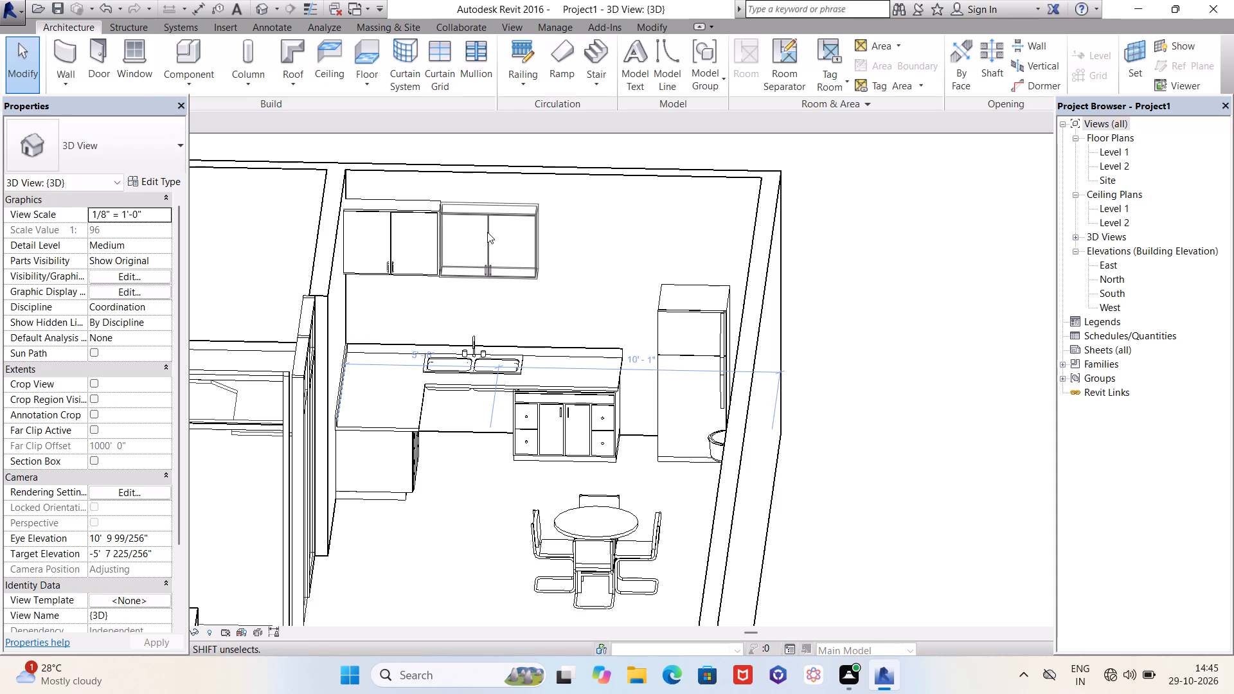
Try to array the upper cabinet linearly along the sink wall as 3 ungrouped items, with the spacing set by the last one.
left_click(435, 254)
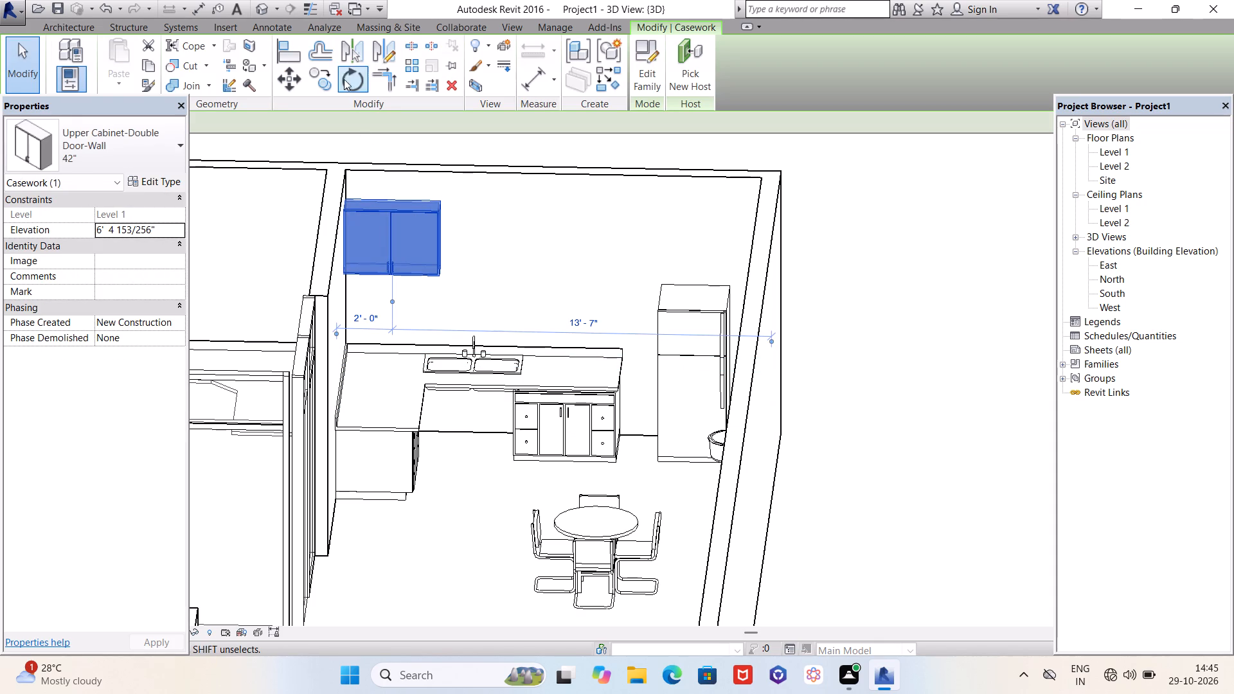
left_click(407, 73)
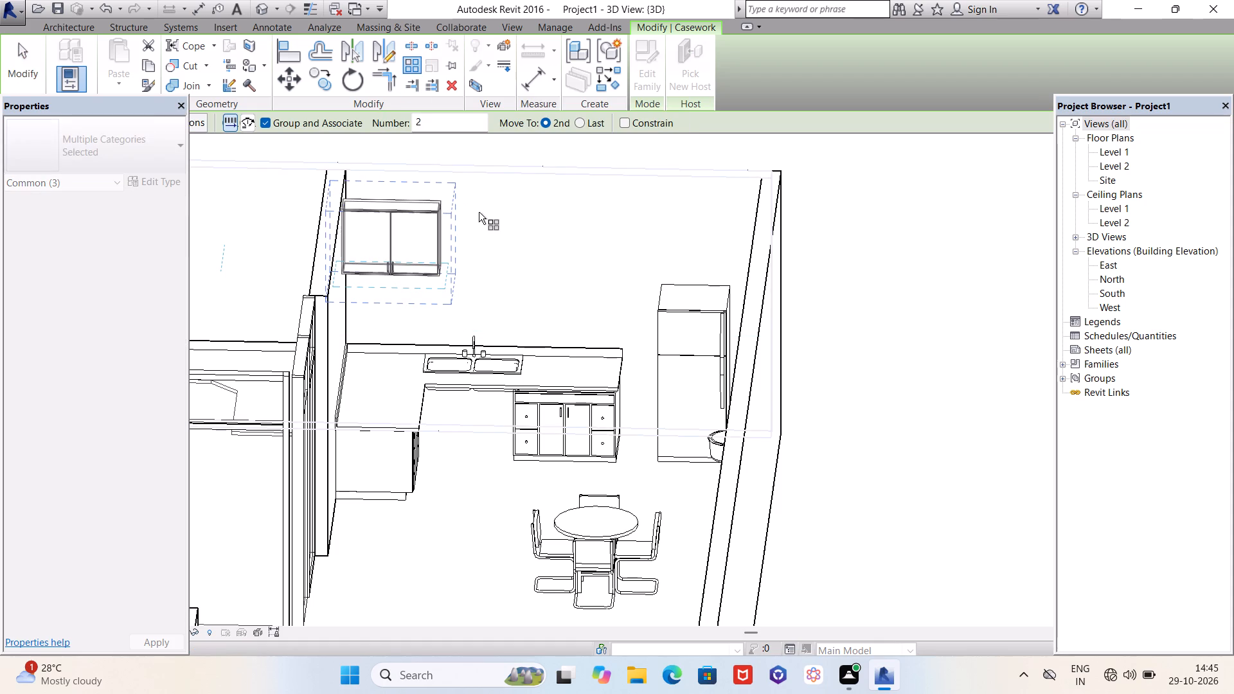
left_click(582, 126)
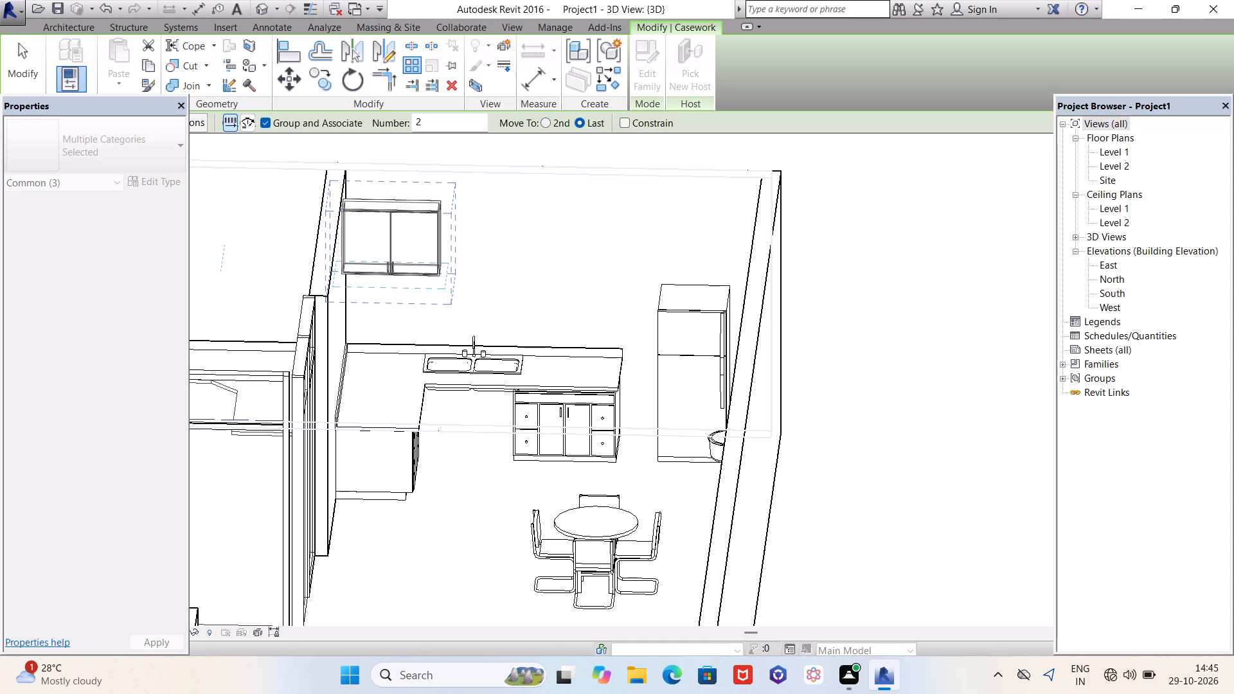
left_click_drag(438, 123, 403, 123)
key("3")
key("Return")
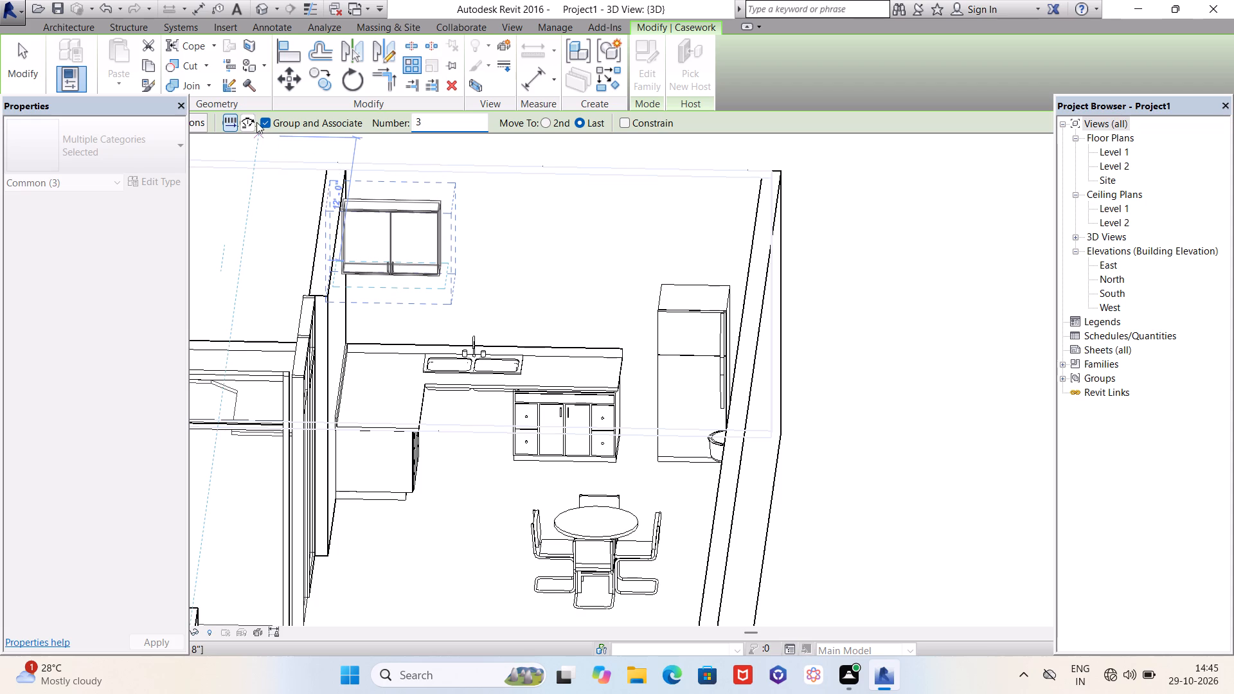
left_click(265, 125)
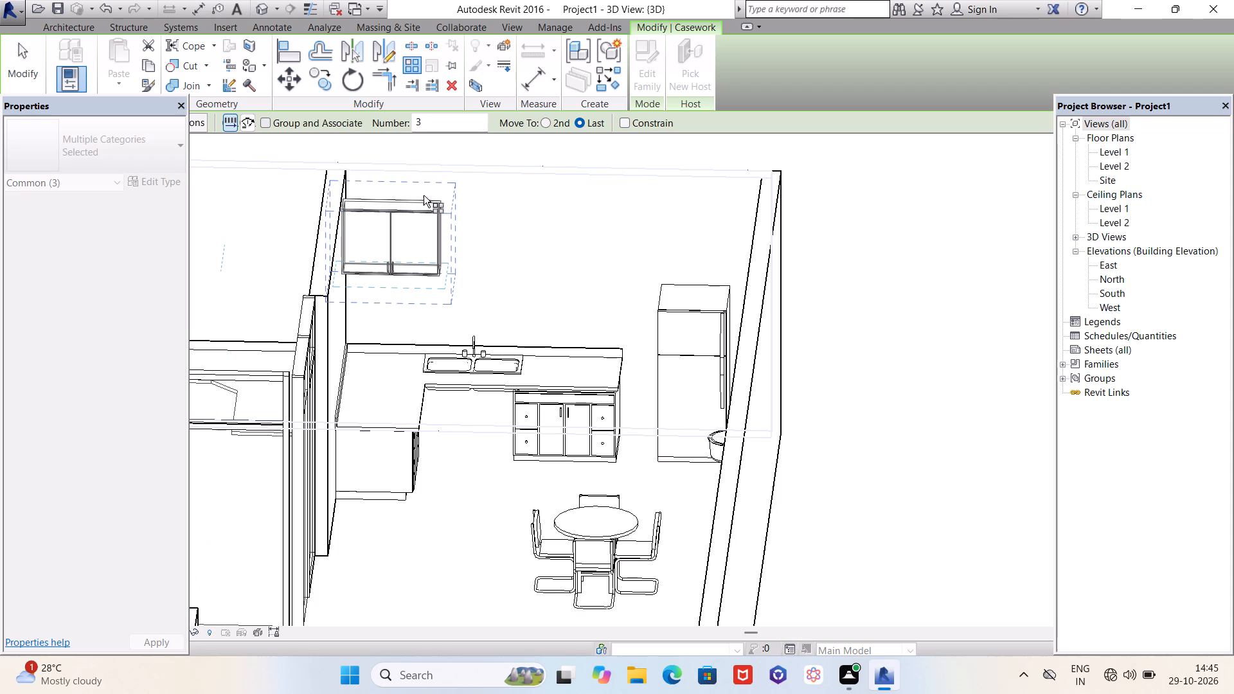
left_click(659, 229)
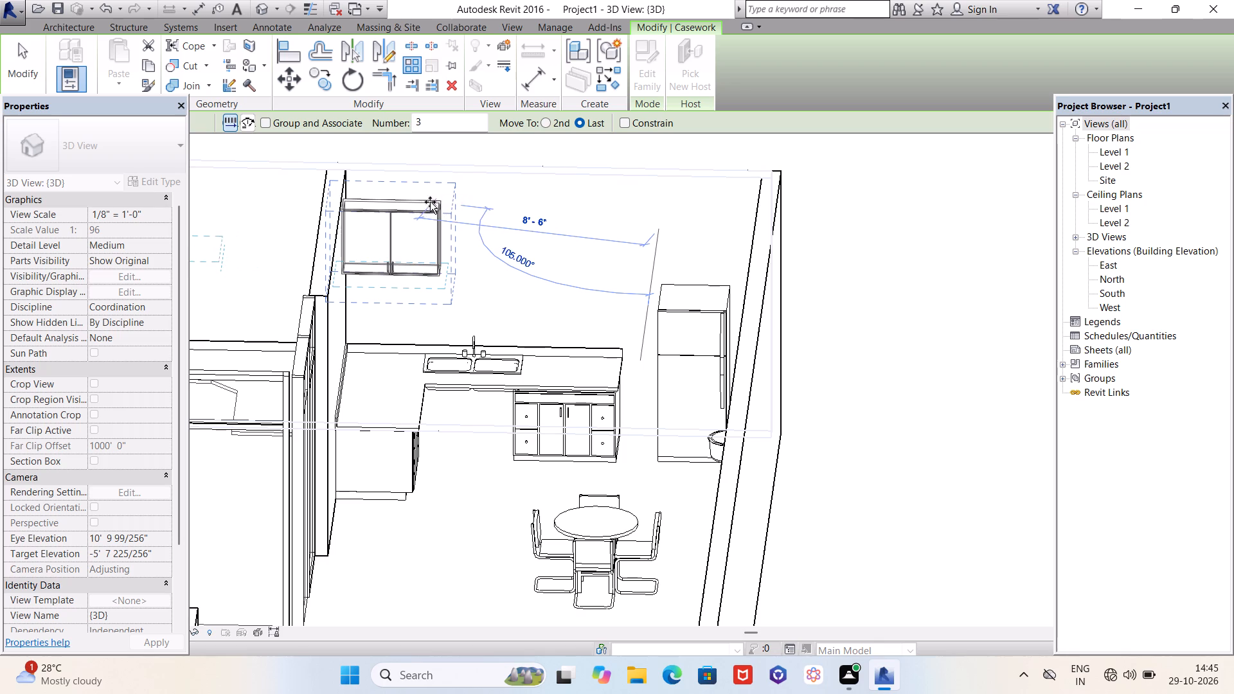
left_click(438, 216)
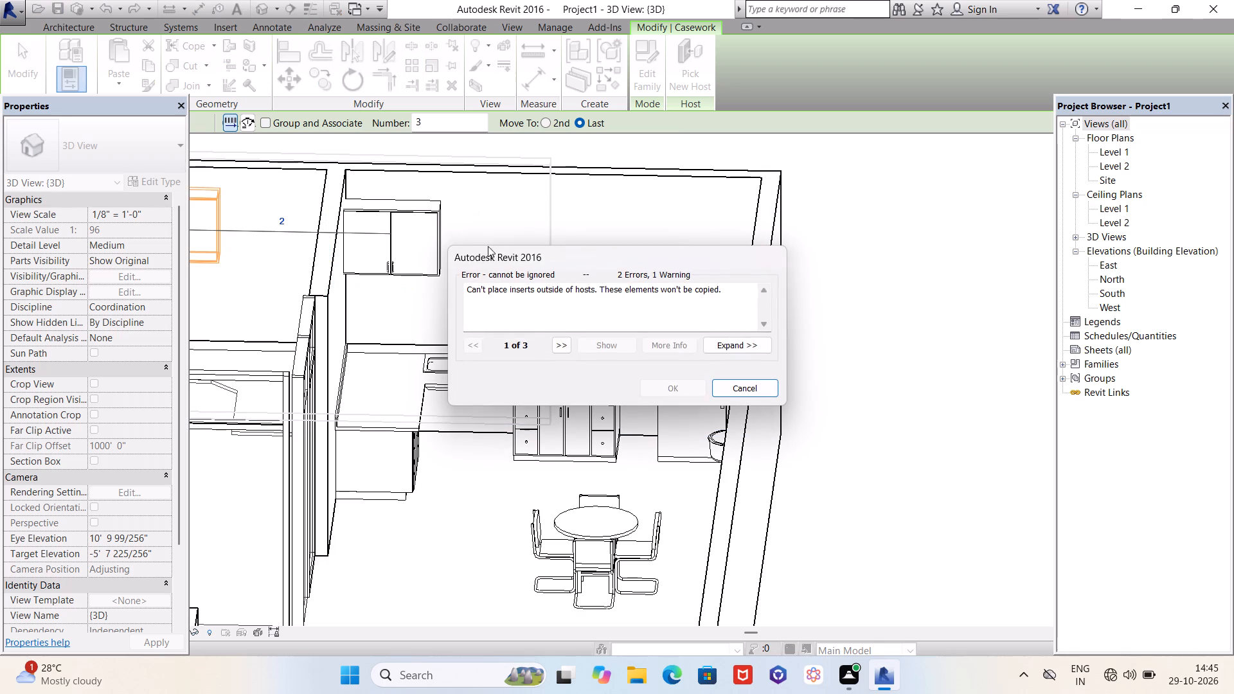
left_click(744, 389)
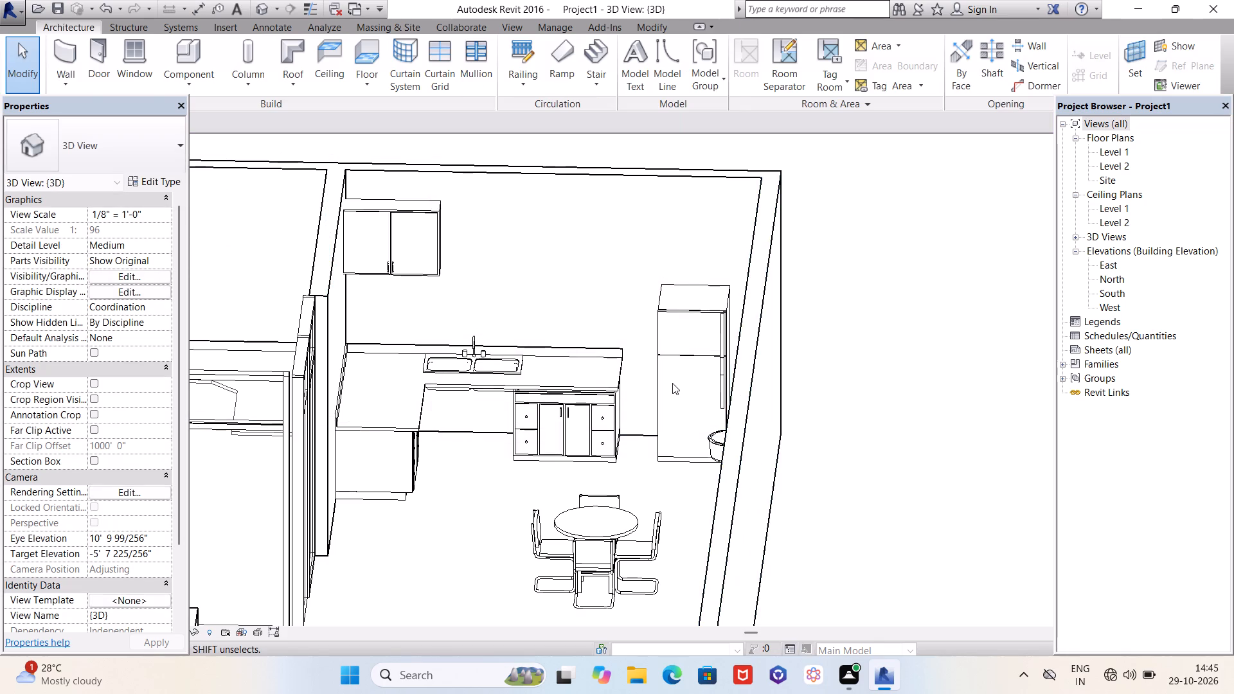
Array the upper cabinet as 3 ungrouped items along the sink wall toward the refrigerator, with the last one about 7' 8" away.
scroll(672, 383, "down", 6)
scroll(574, 328, "up", 6)
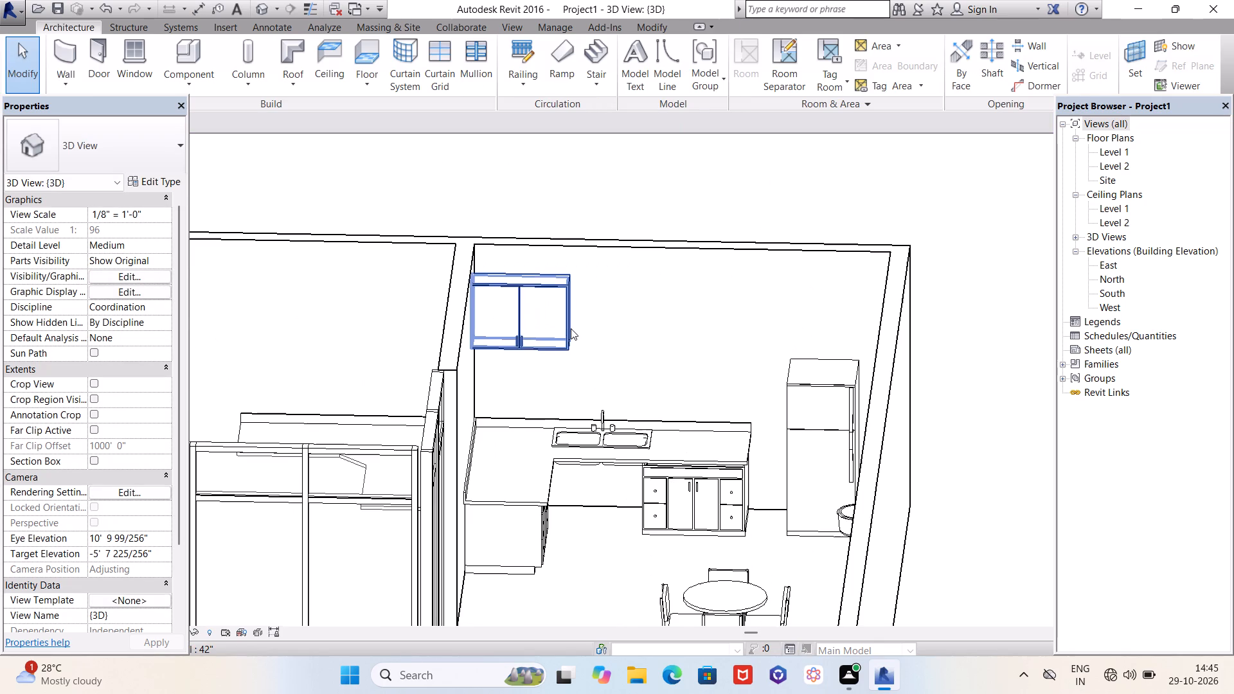
left_click(566, 328)
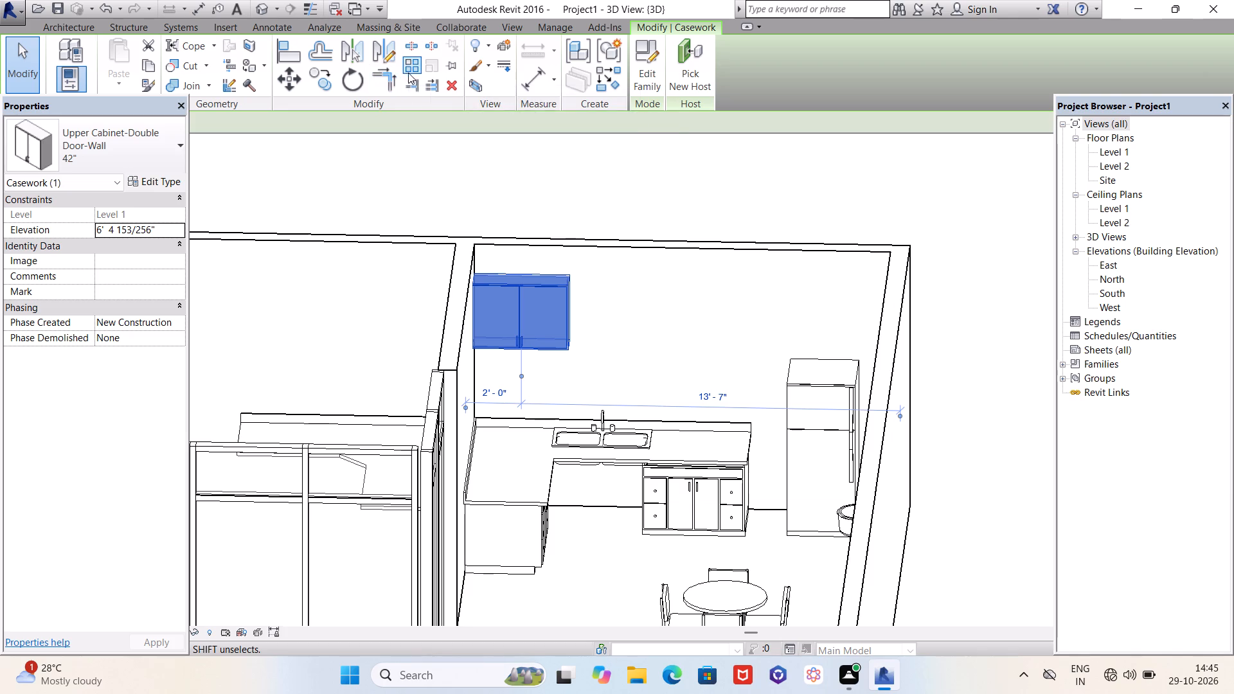
left_click(408, 72)
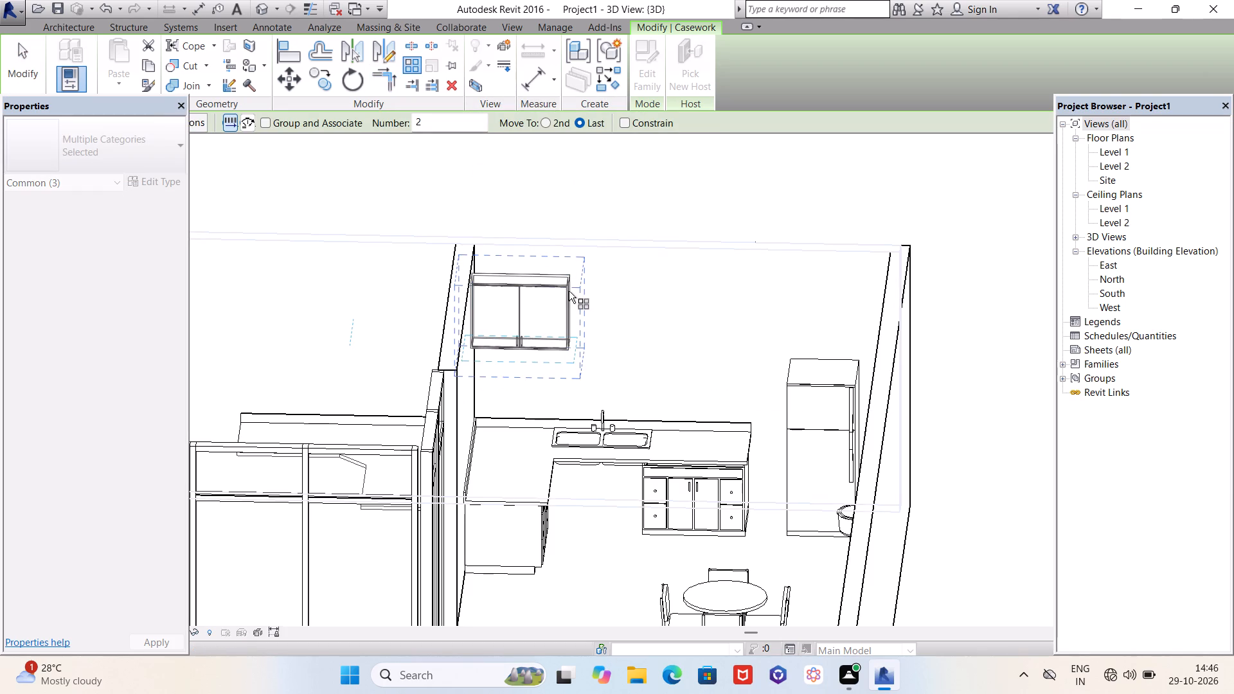
middle_click_drag(599, 319, 650, 308, "shift")
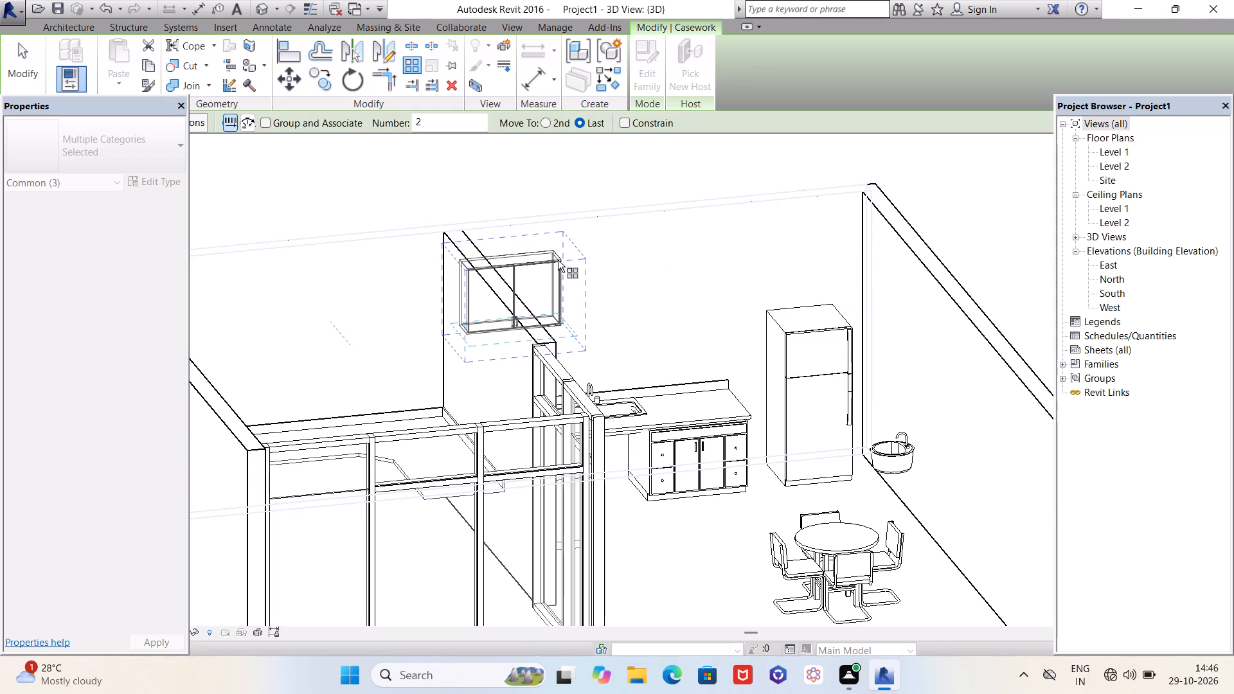
scroll(547, 254, "up", 5)
scroll(610, 296, "down", 3)
middle_click_drag(629, 320, 542, 315, "shift")
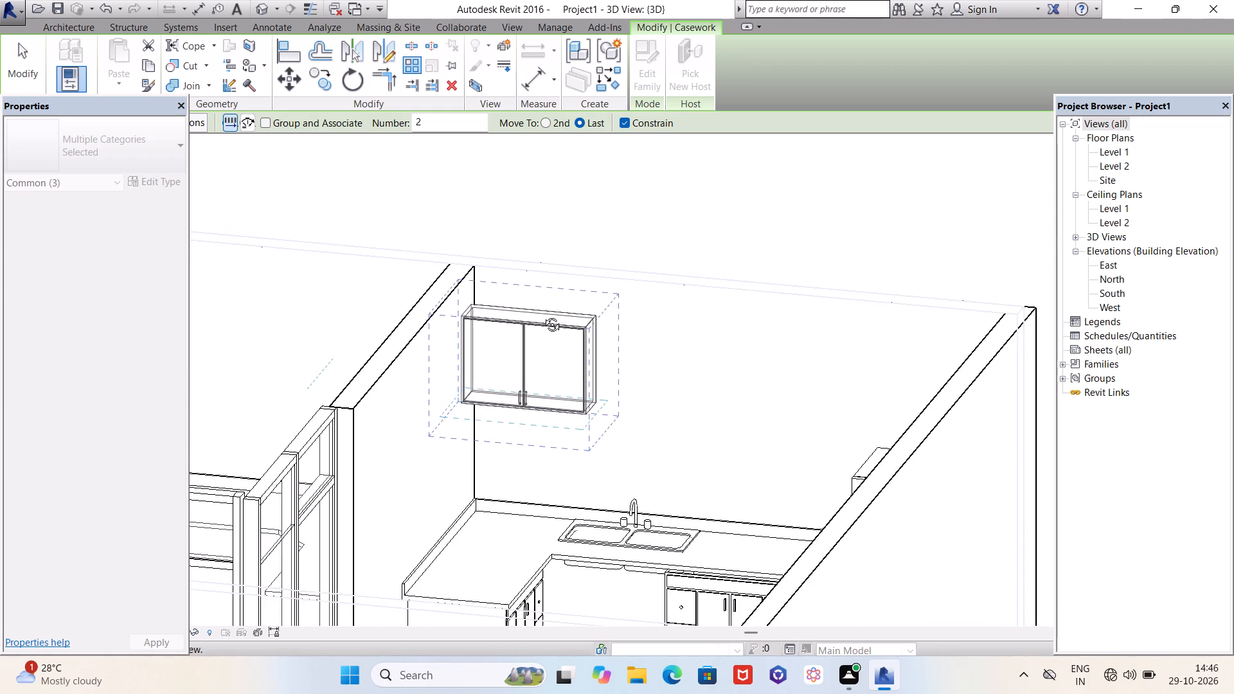
middle_click_drag(542, 315, 548, 269, "shift")
scroll(587, 356, "up", 4)
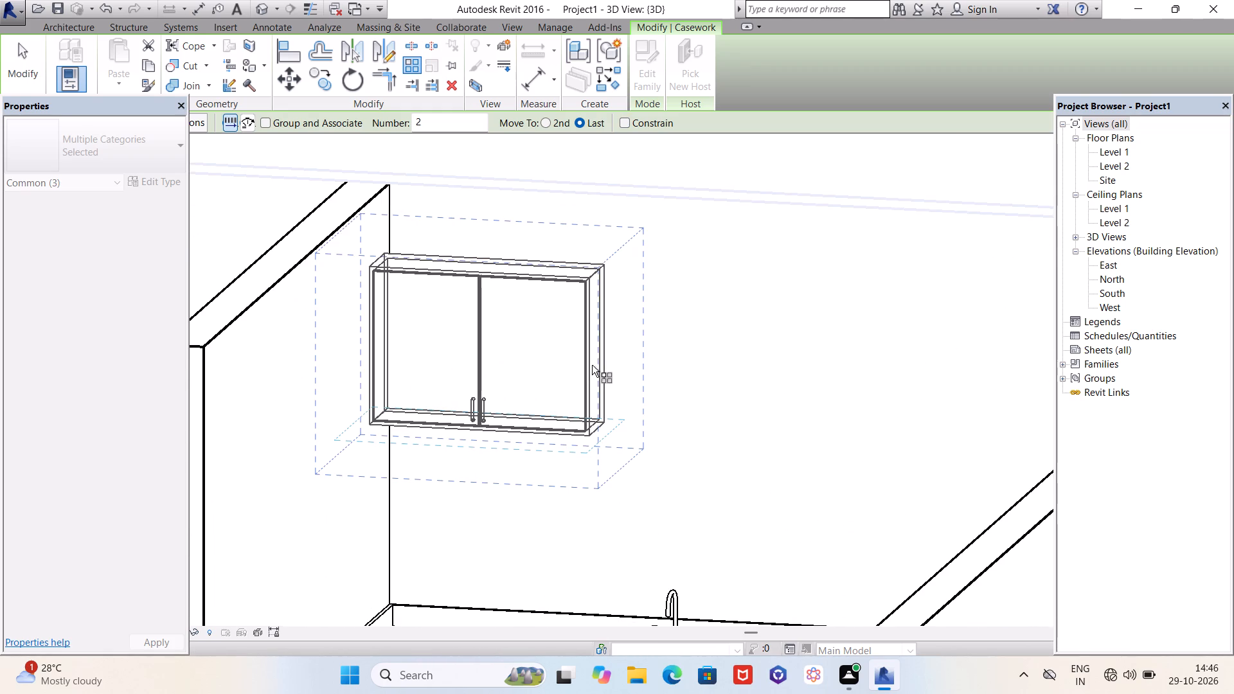
scroll(573, 290, "down", 7)
middle_click_drag(537, 307, 589, 316, "shift")
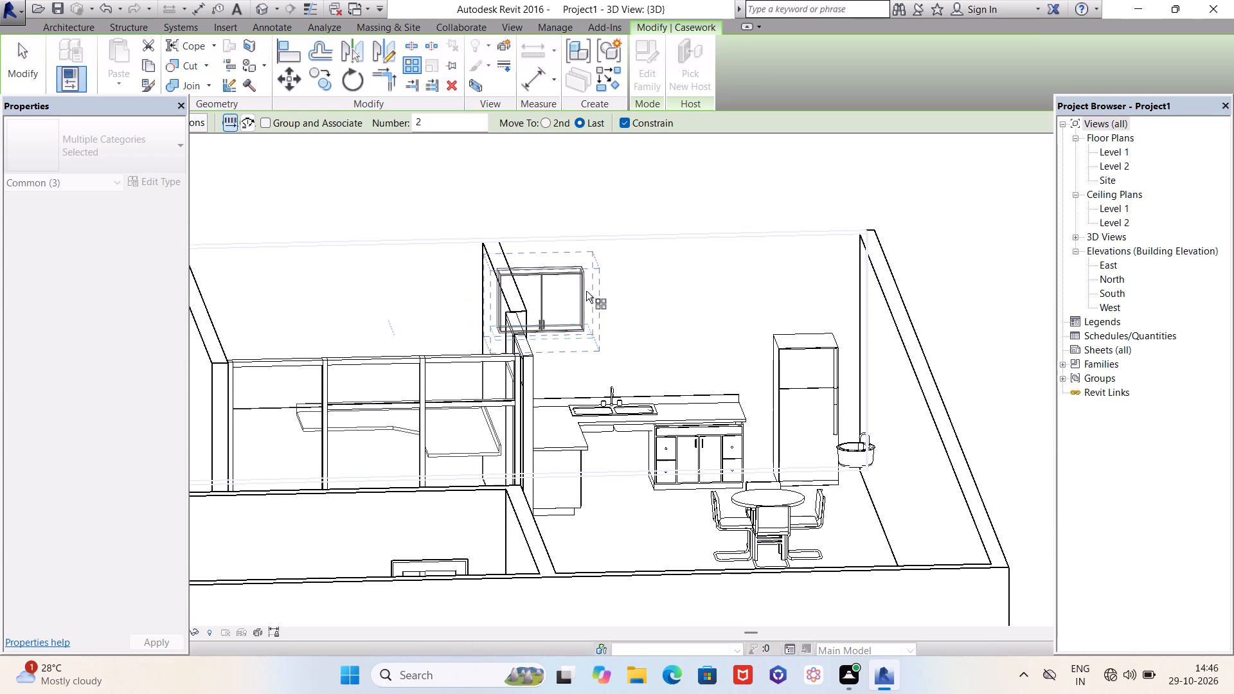
left_click_drag(429, 121, 404, 123)
key("3")
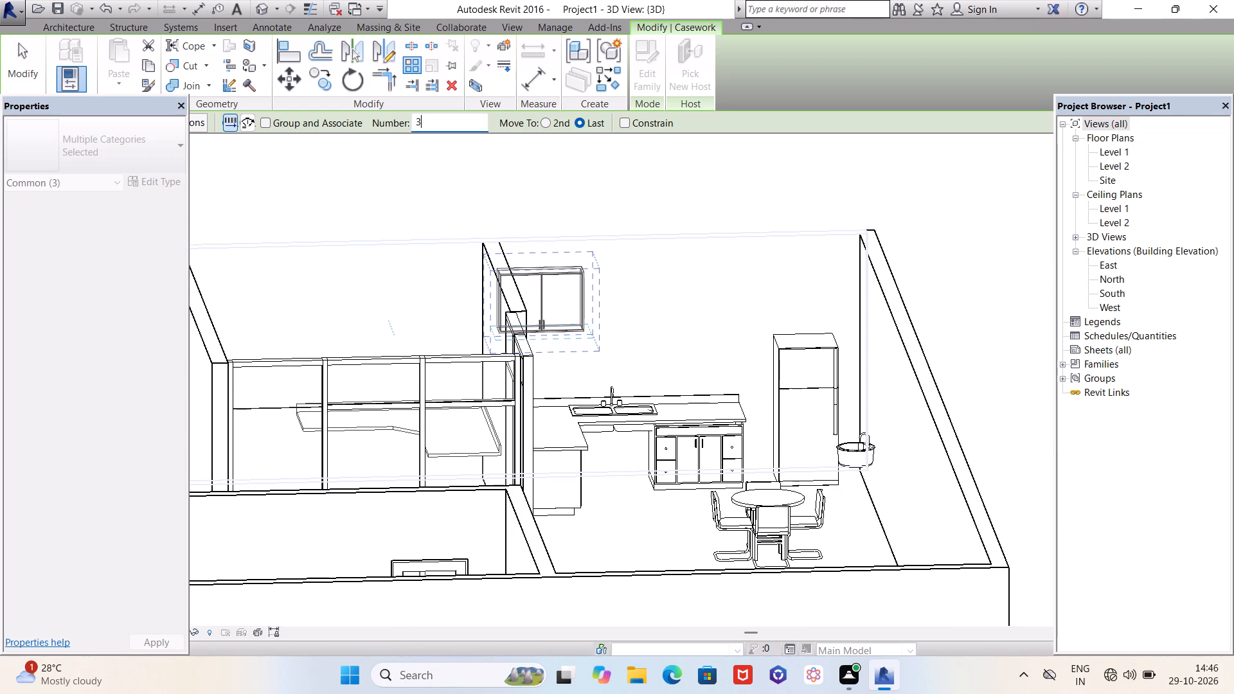
key("Return")
left_click(264, 123)
left_click(264, 122)
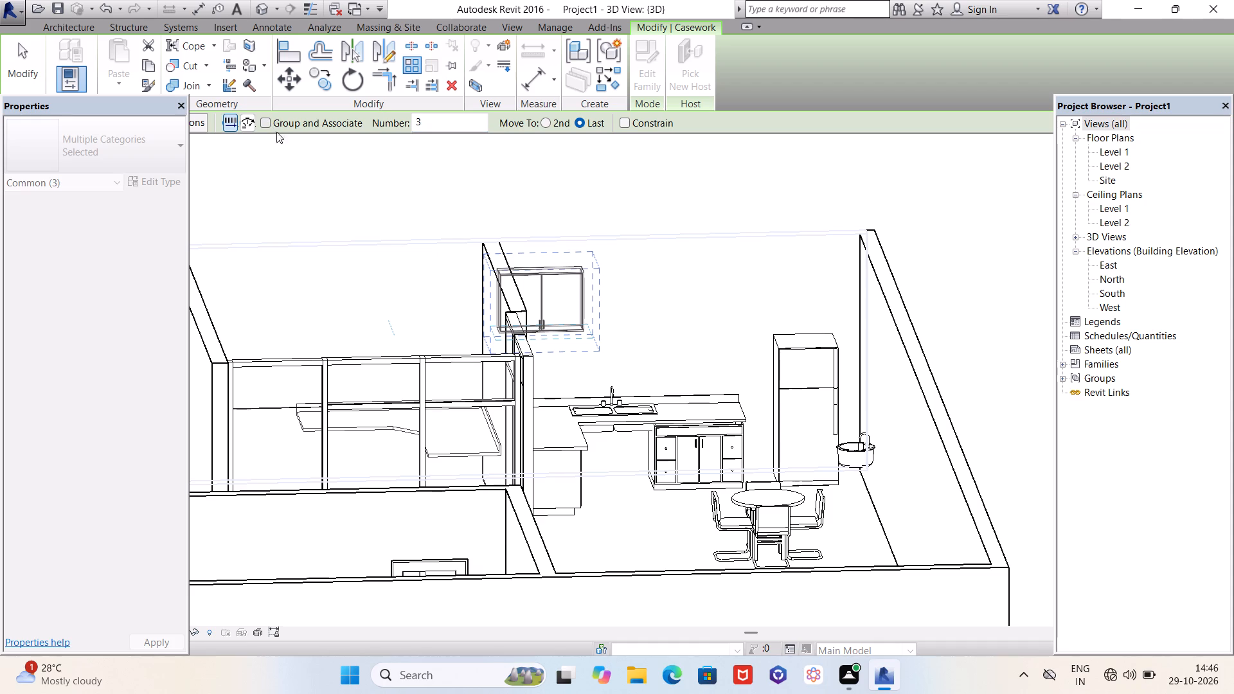
scroll(598, 263, "up", 3)
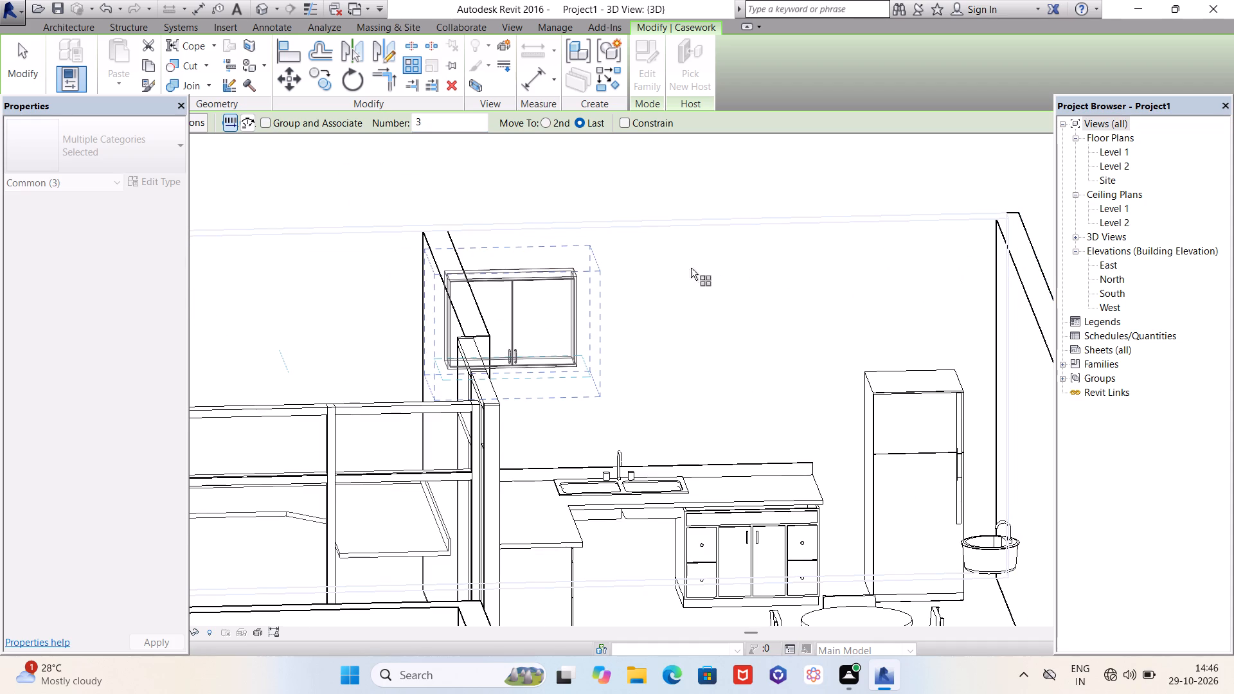
left_click(571, 268)
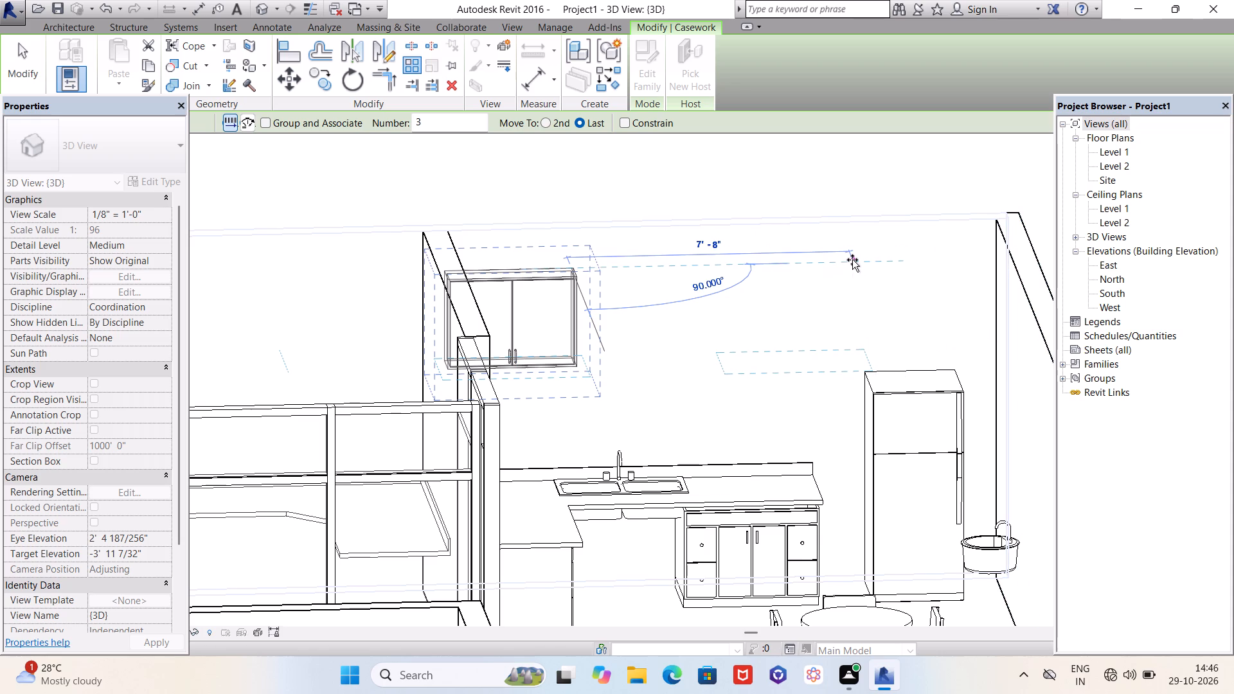
left_click(852, 260)
scroll(446, 299, "down", 2)
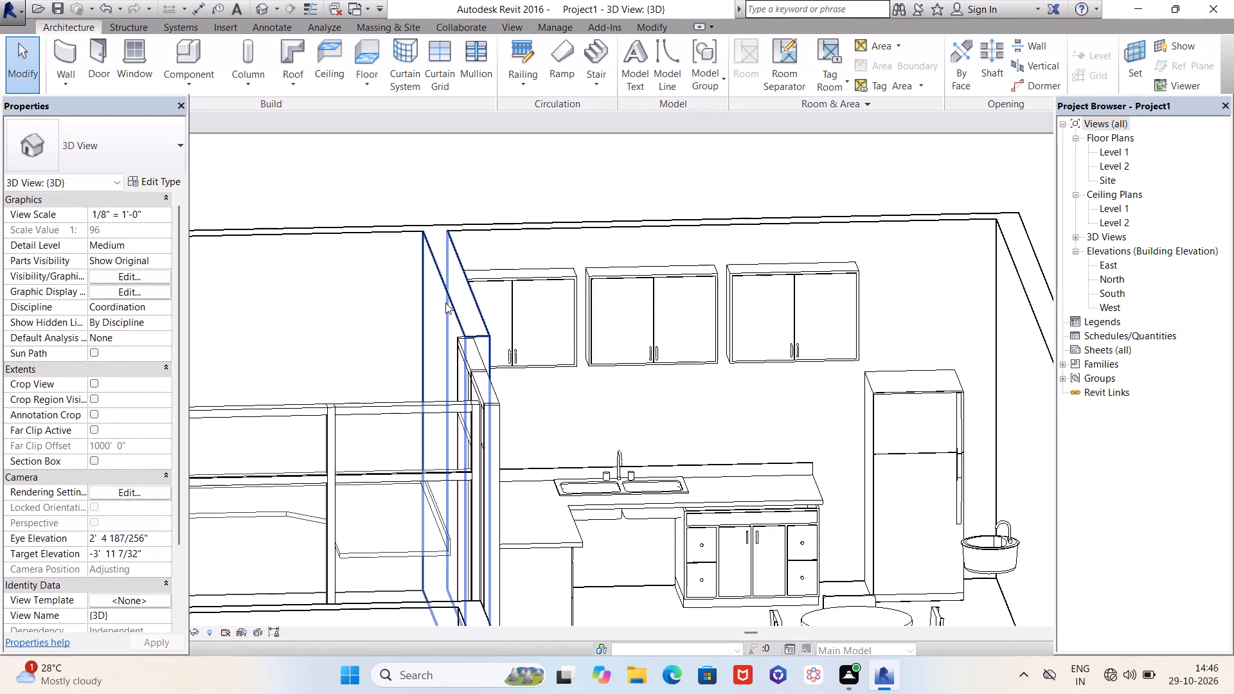
Nudge the upper cabinet nearest the partition along the sink wall until it is centred about 2' 1" from the partition.
scroll(445, 303, "down", 5)
middle_click_drag(585, 334, 539, 346, "shift")
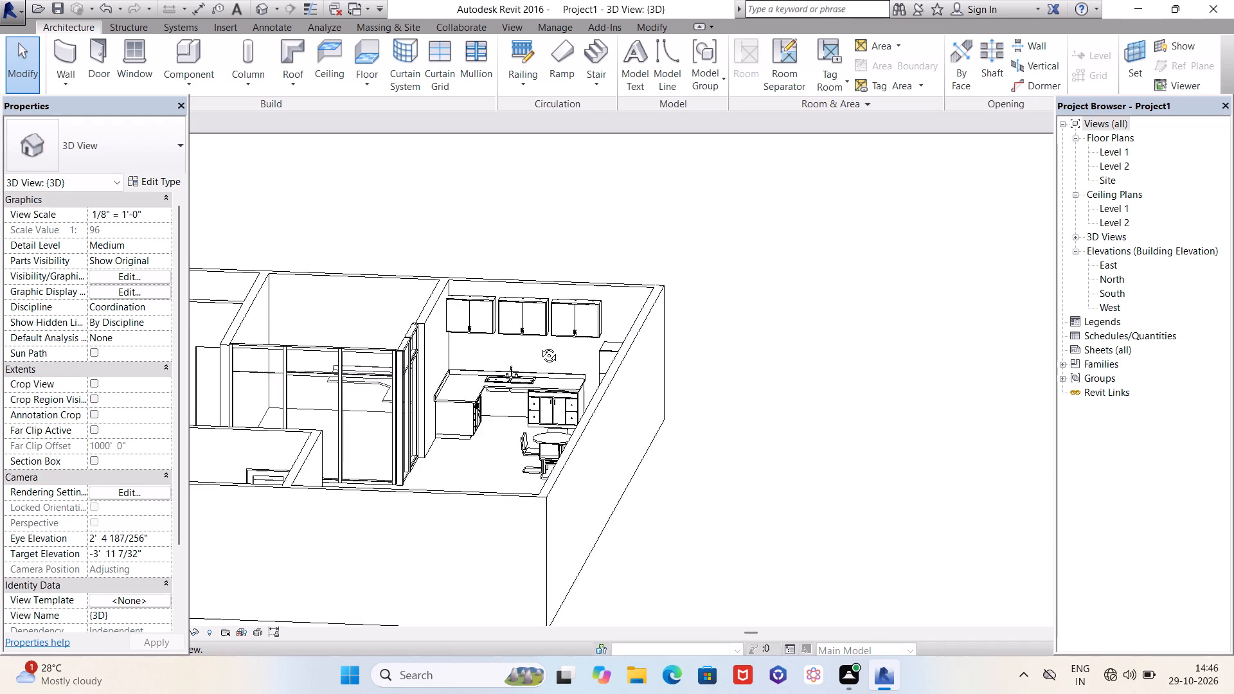
middle_click_drag(539, 346, 552, 380, "shift")
scroll(481, 328, "up", 9)
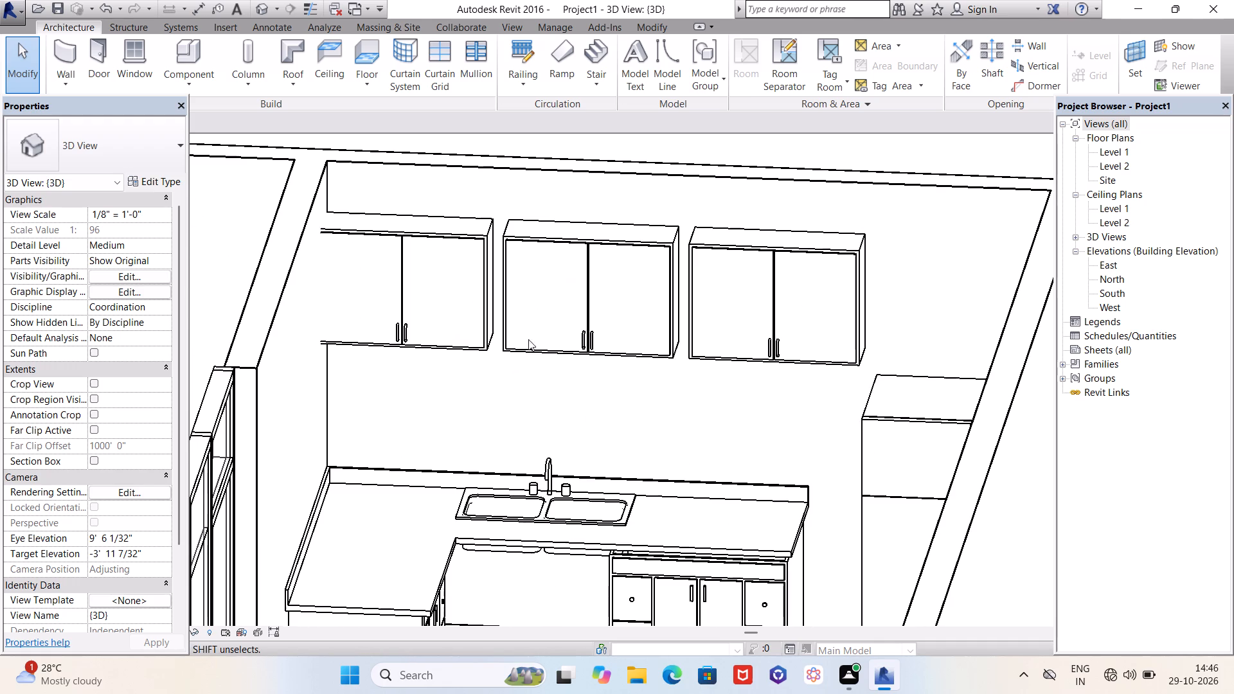
left_click(460, 352)
key("Right")
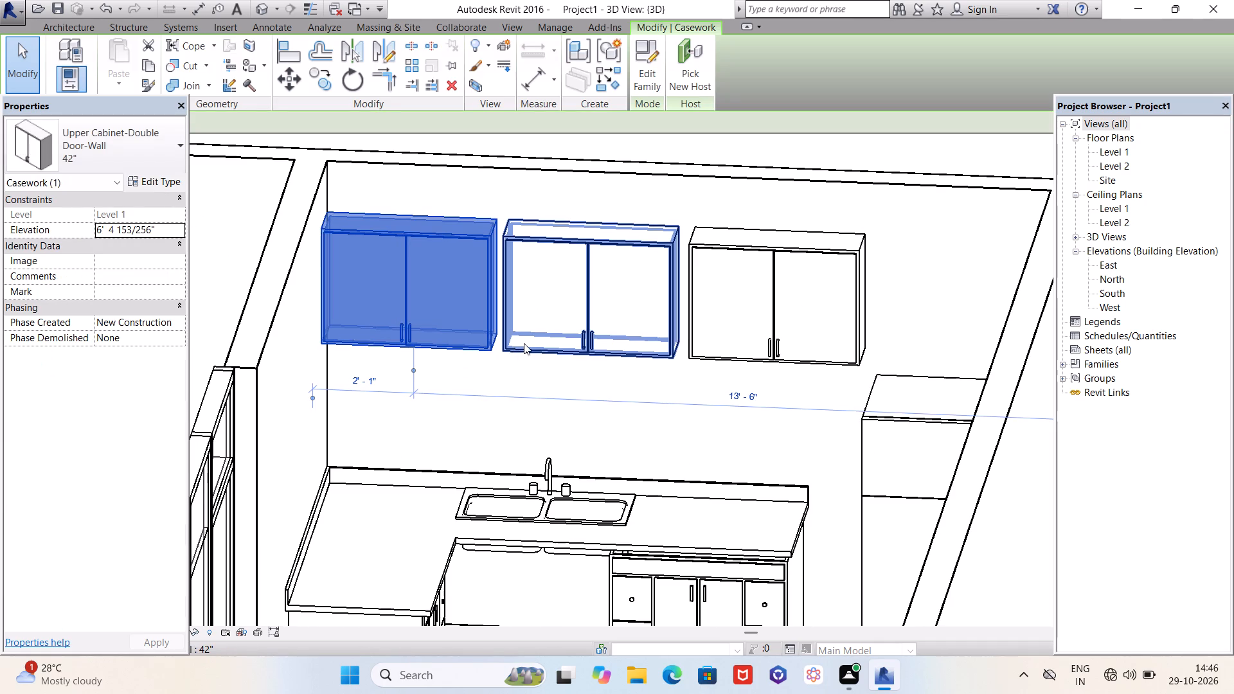
key("Right")
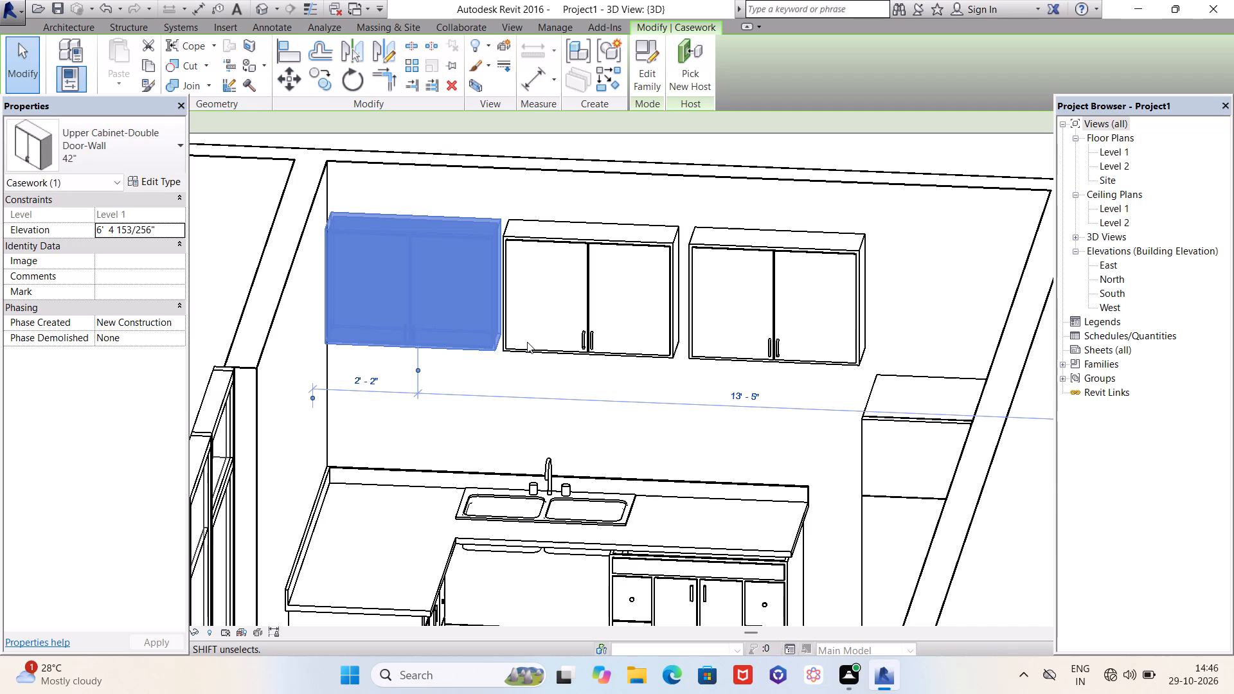
middle_click_drag(274, 418, 308, 429, "shift")
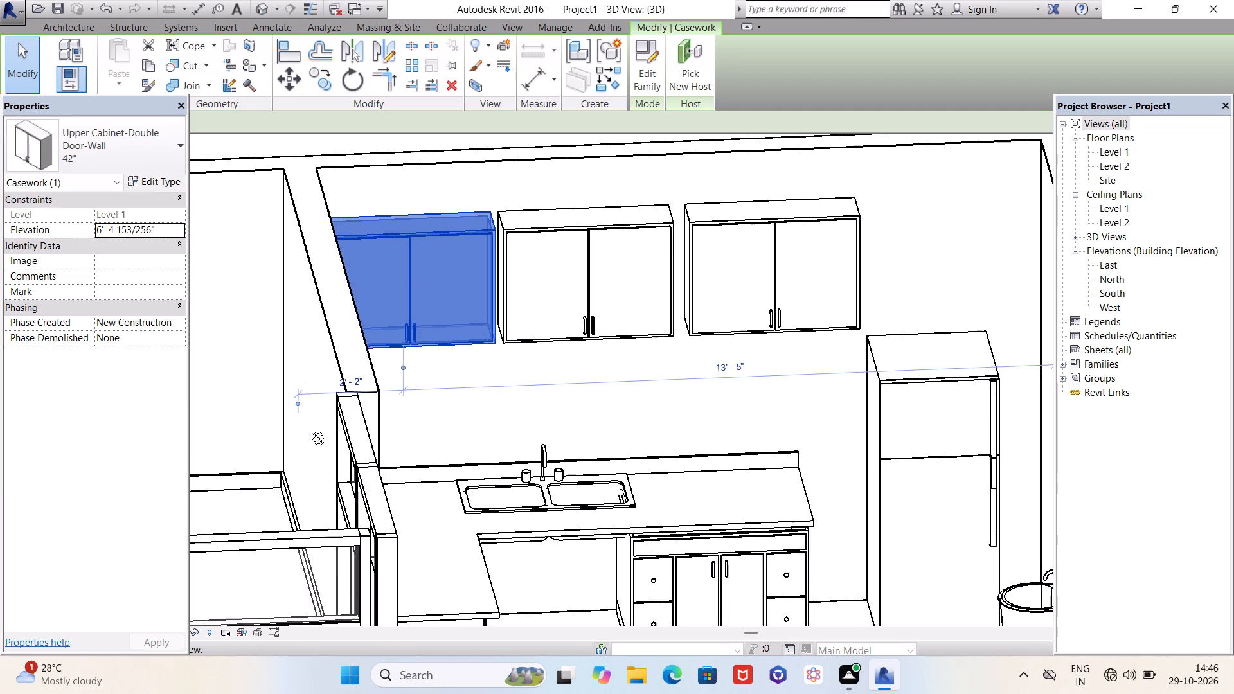
middle_click_drag(308, 429, 288, 467, "shift")
key("Left")
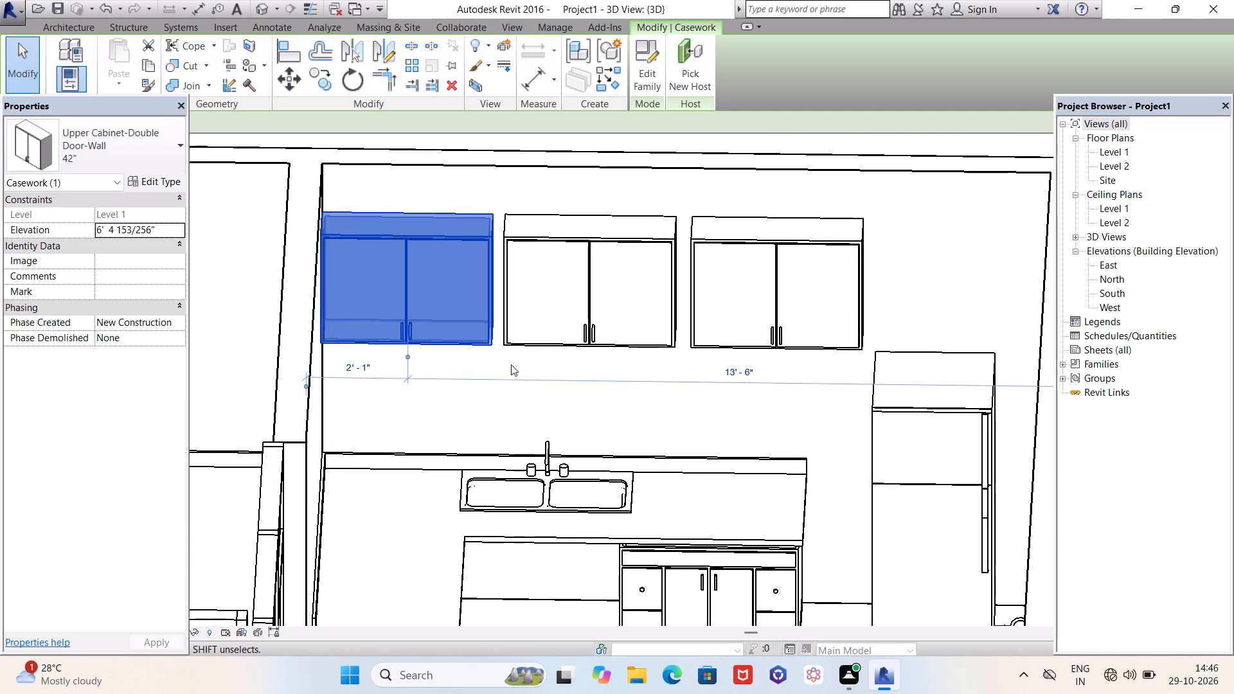
Nudge the middle upper cabinet flush against the first one, centred about 5' 7" from the partition.
left_click(518, 343)
key("Left")
key("Left")
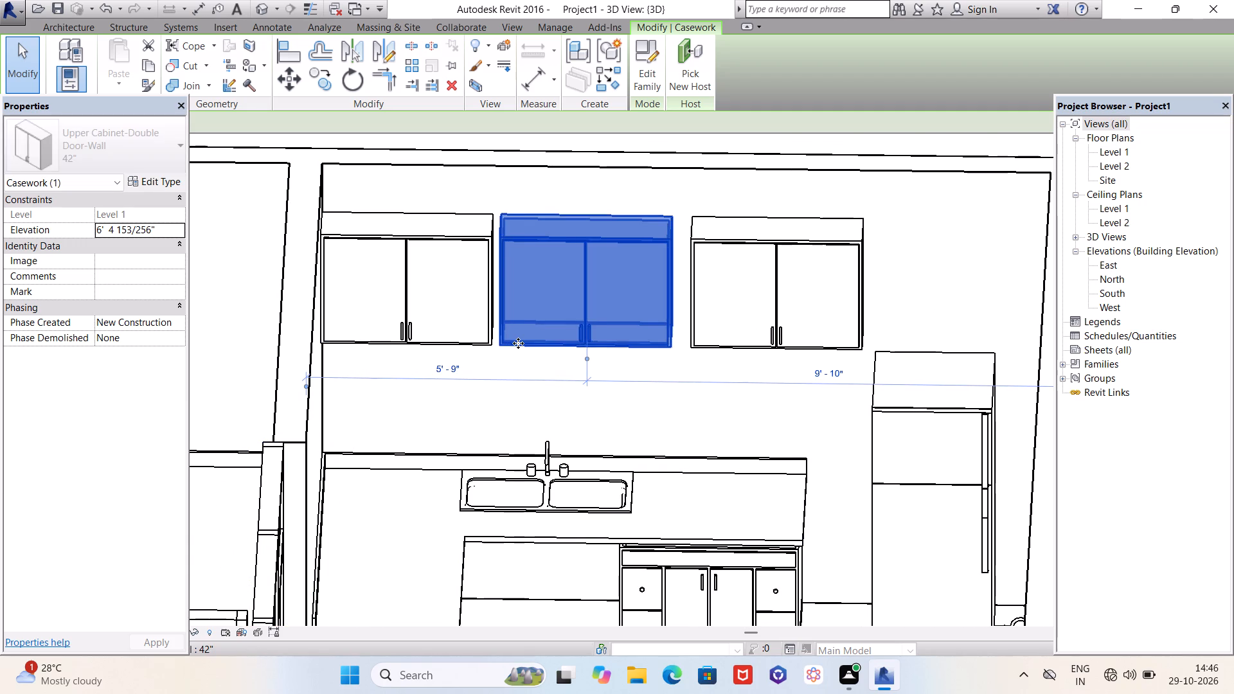
key("Left")
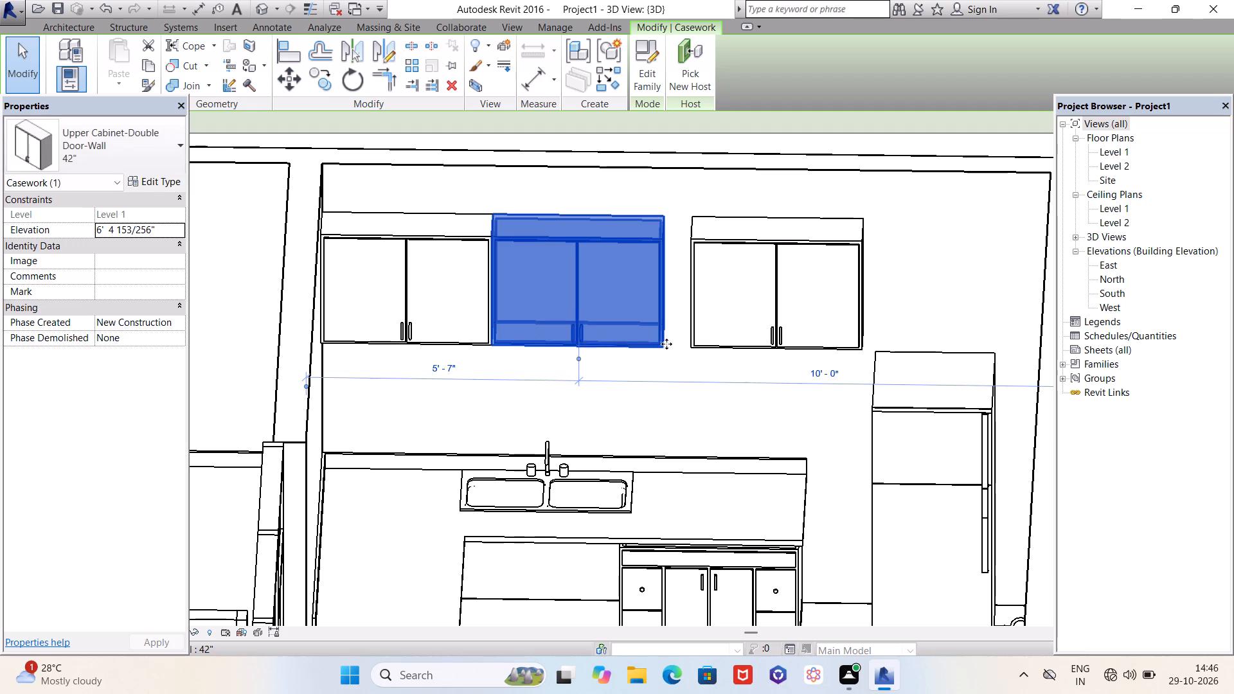
Nudge the third upper cabinet toward the middle one until the two sit side by side without a gap.
left_click(690, 346)
key("Left")
key("Left")
key("Left")
key("Left")
key("Left")
key("Left")
key("Left")
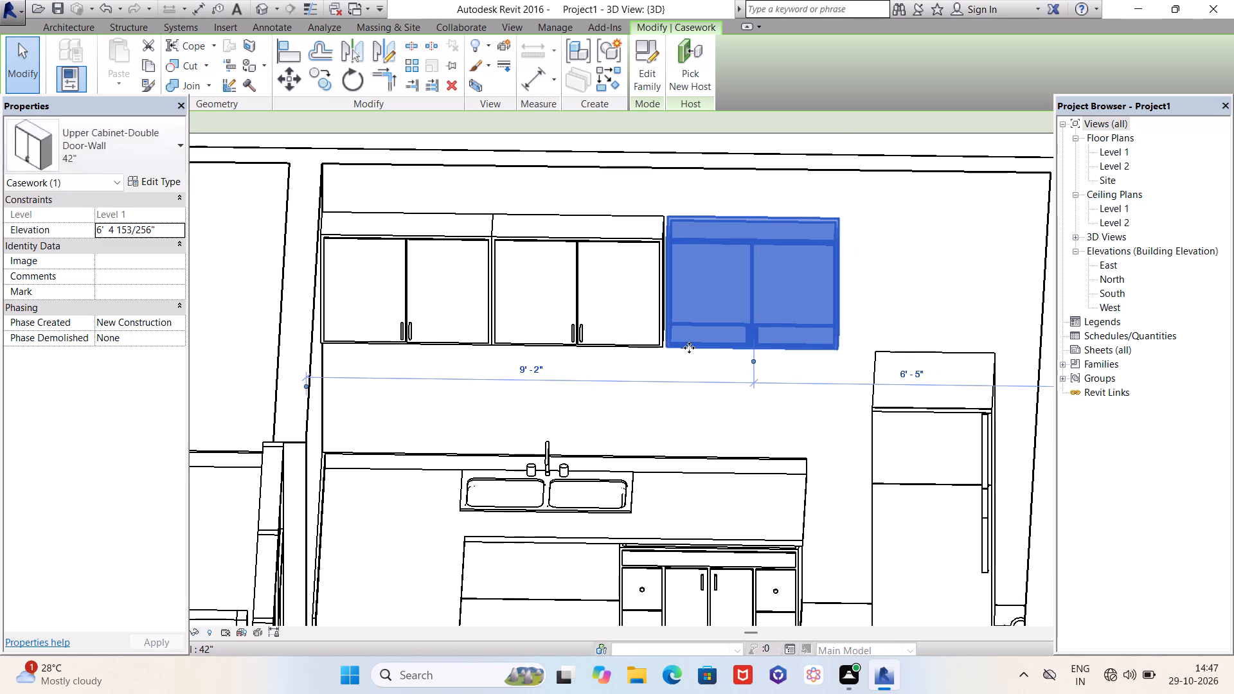
key("Escape")
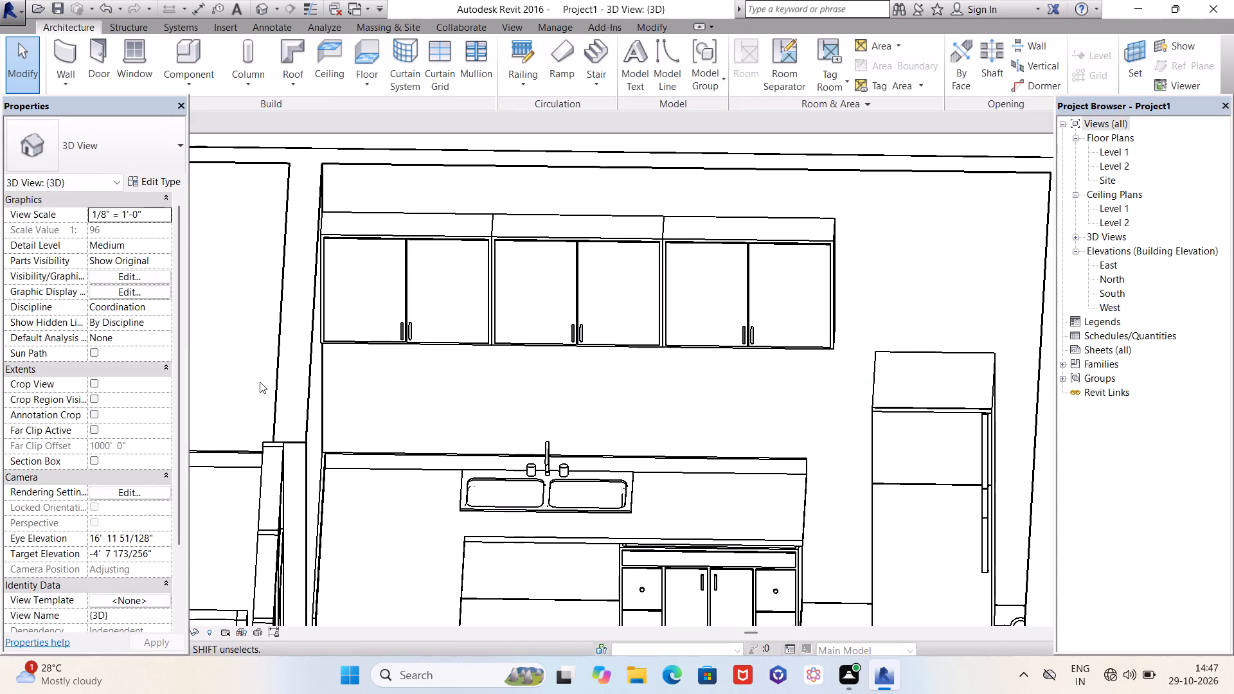
Place a 42" double-door upper cabinet on the kitchen partition wall beside the cabinet row, centred about 3' 6" from the sink wall.
scroll(260, 382, "down", 2)
scroll(313, 409, "down", 1)
left_click(385, 479)
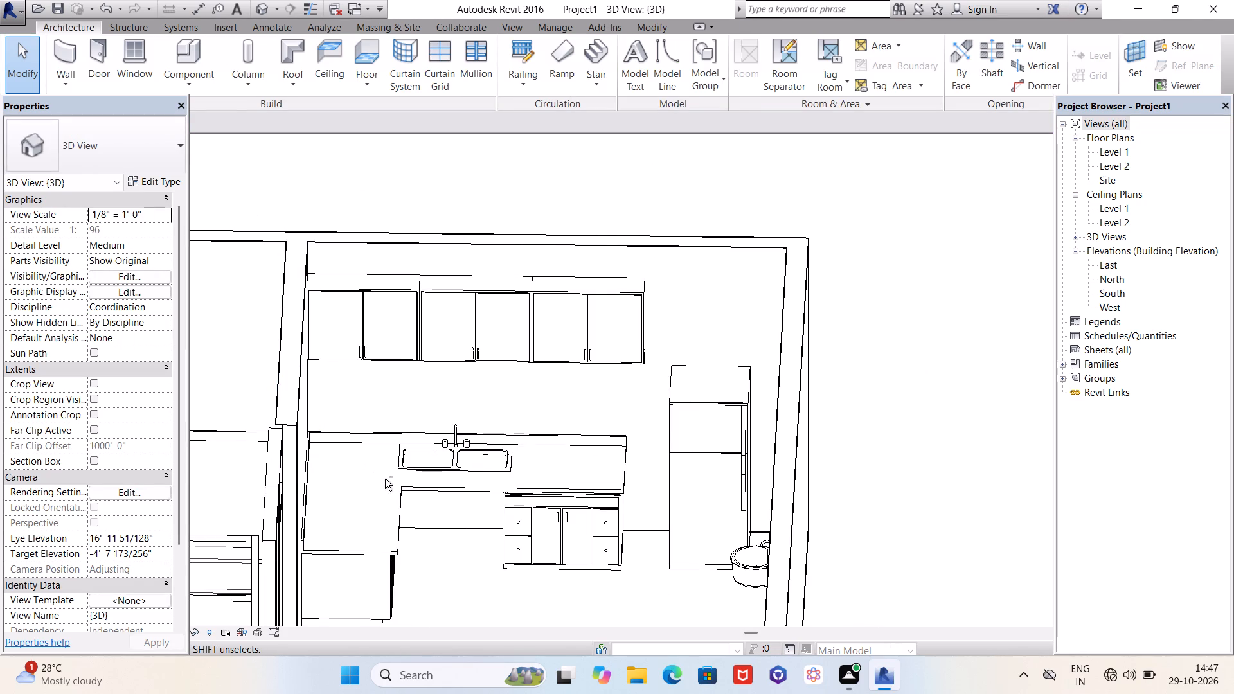
middle_click_drag(385, 479, 325, 377, "shift")
scroll(406, 335, "down", 5)
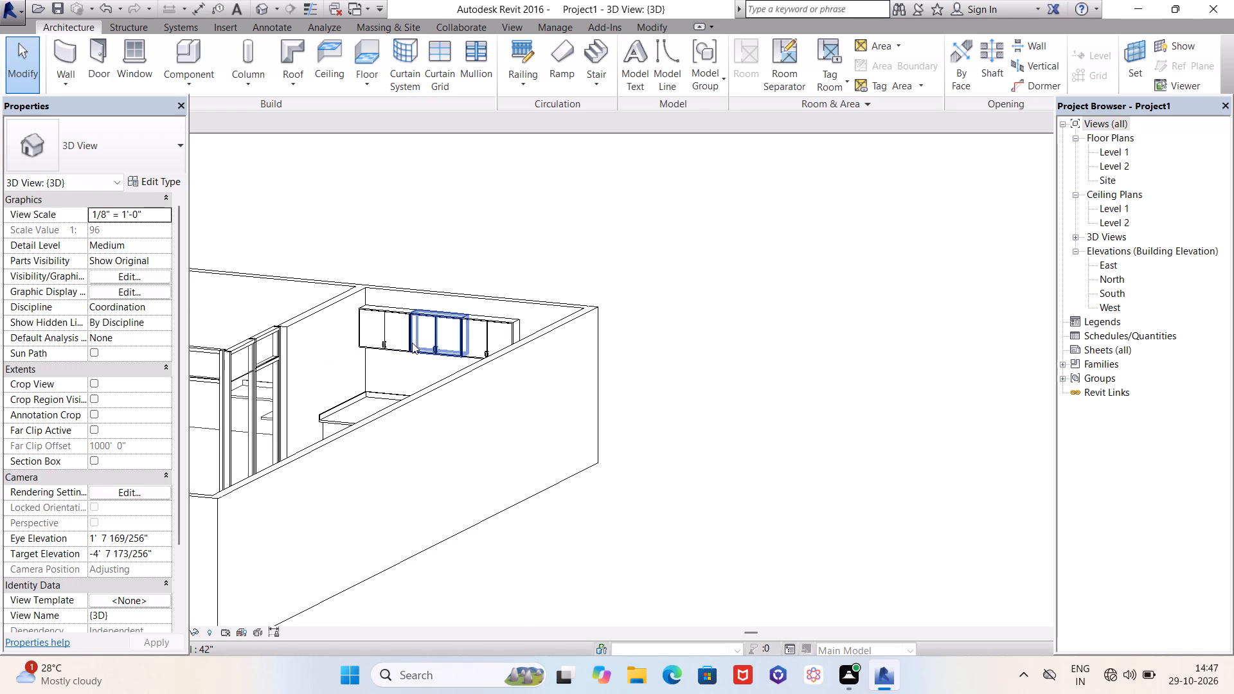
middle_click_drag(412, 343, 274, 448, "shift")
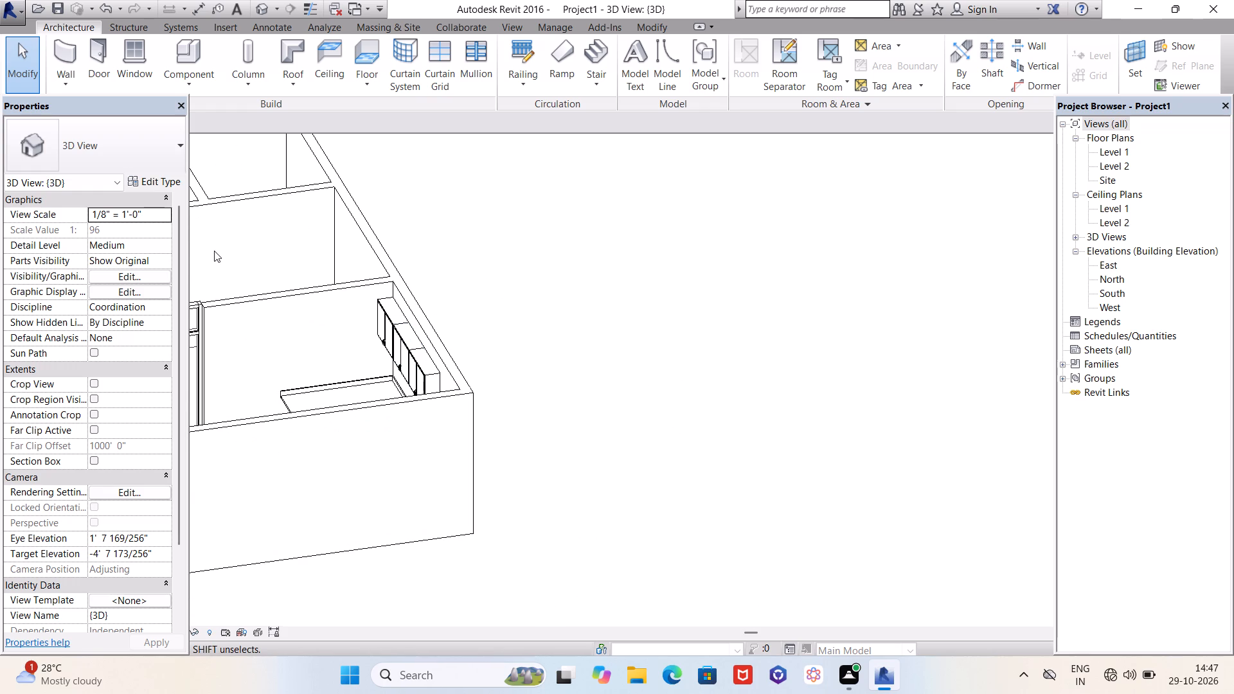
left_click(185, 51)
scroll(340, 316, "up", 4)
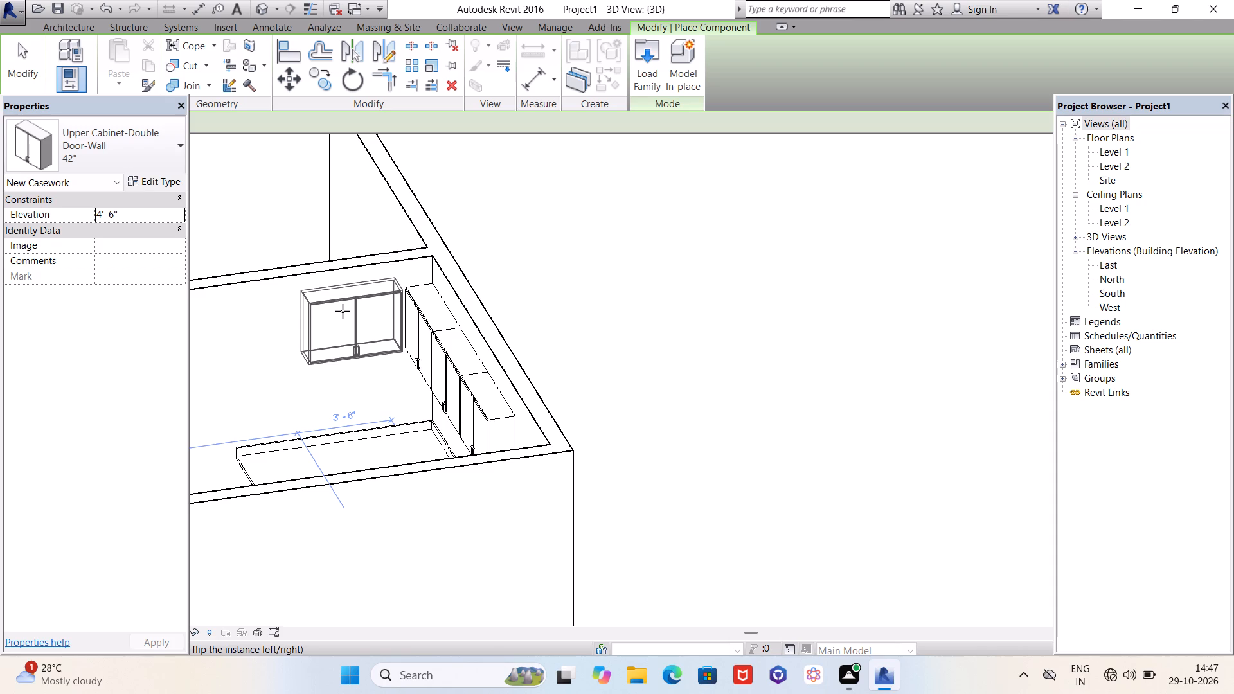
left_click(343, 314)
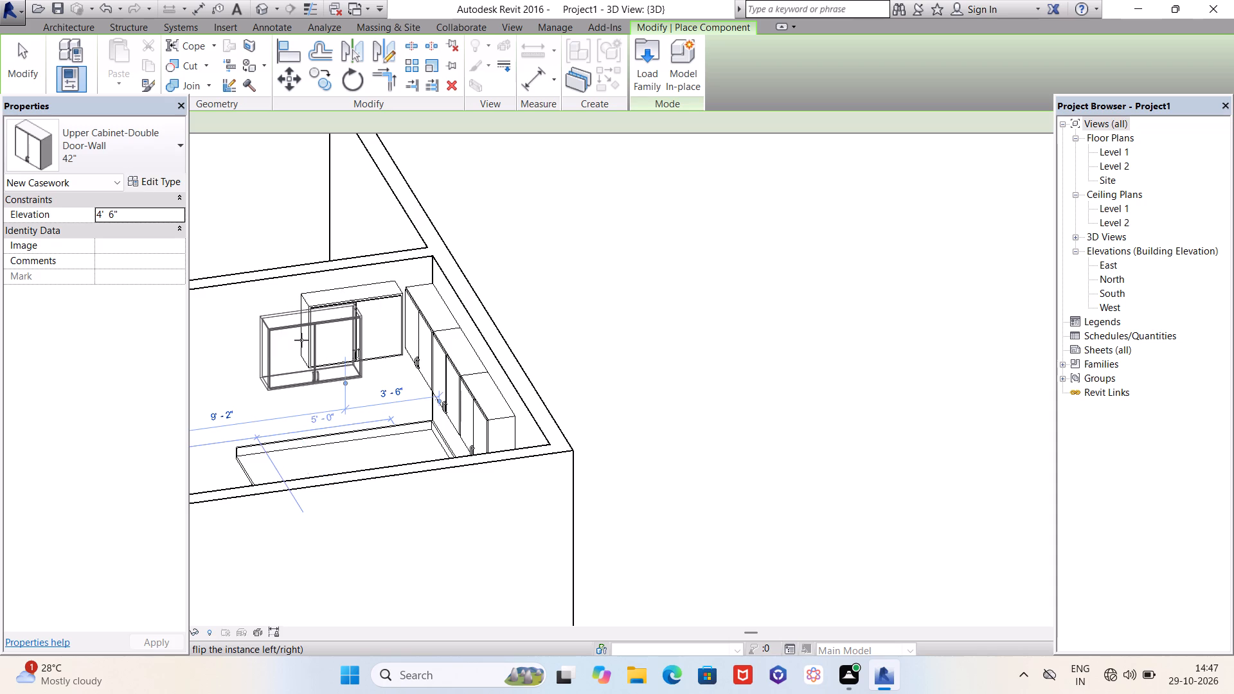
key("Escape")
key("Escape")
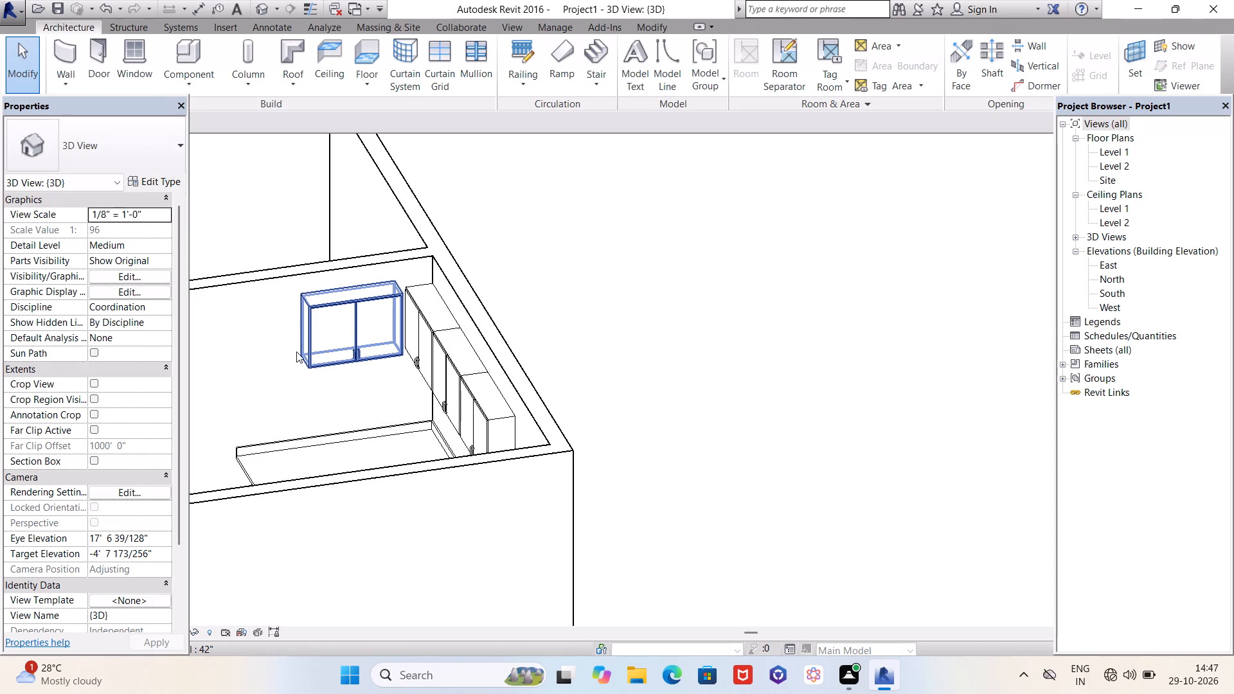
Nudge the partition-wall upper cabinet down toward the height of the sink-wall row, to an elevation of 6' 5 87/128".
middle_click_drag(296, 352, 311, 331)
scroll(368, 313, "up", 8)
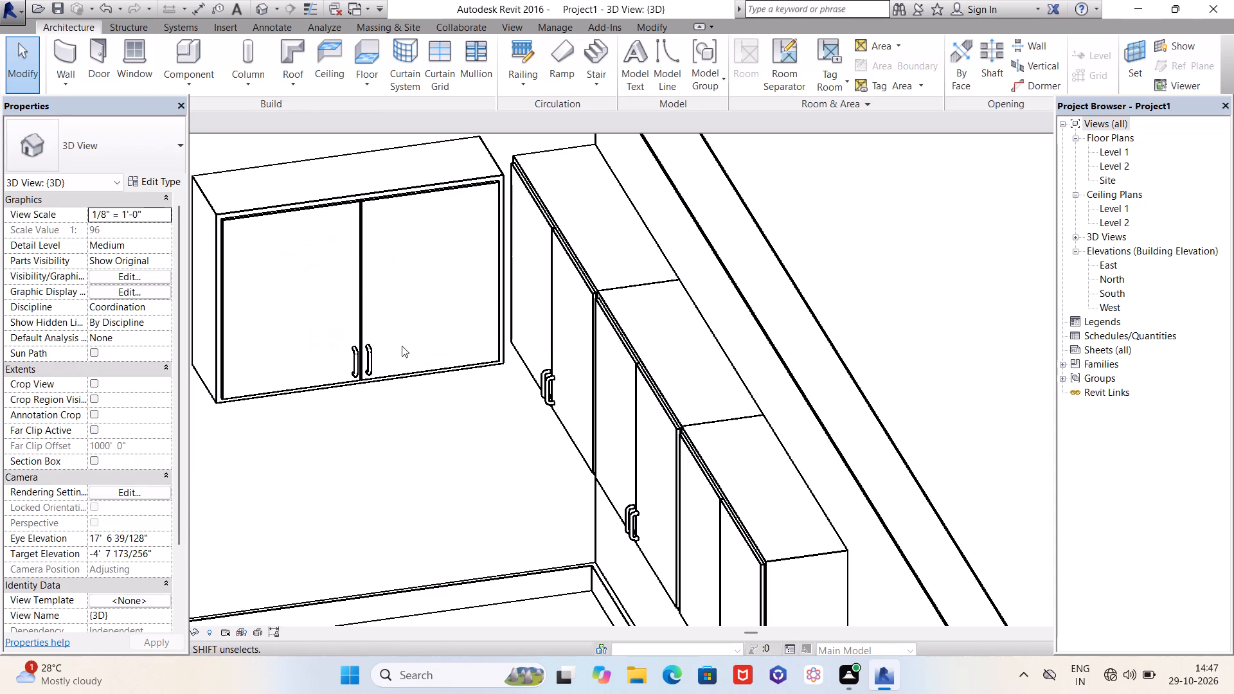
middle_click_drag(335, 434, 413, 252, "shift")
left_click_drag(361, 396, 399, 282, "shift")
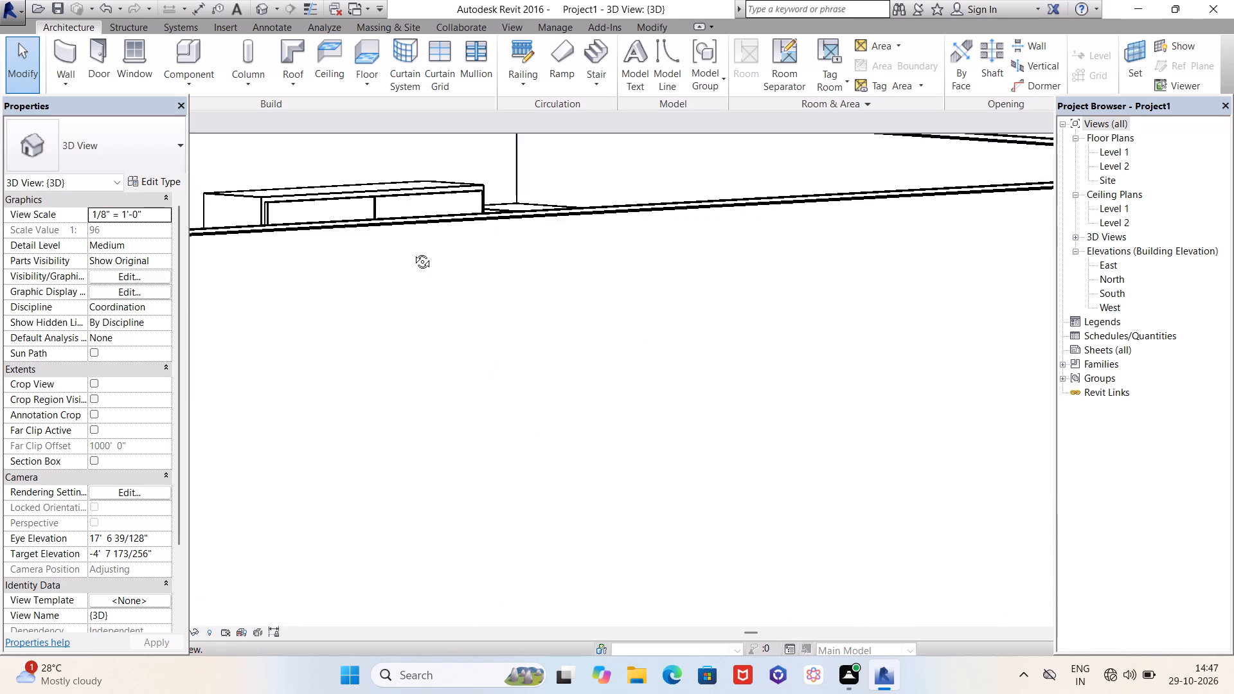
middle_click_drag(413, 252, 460, 326, "shift")
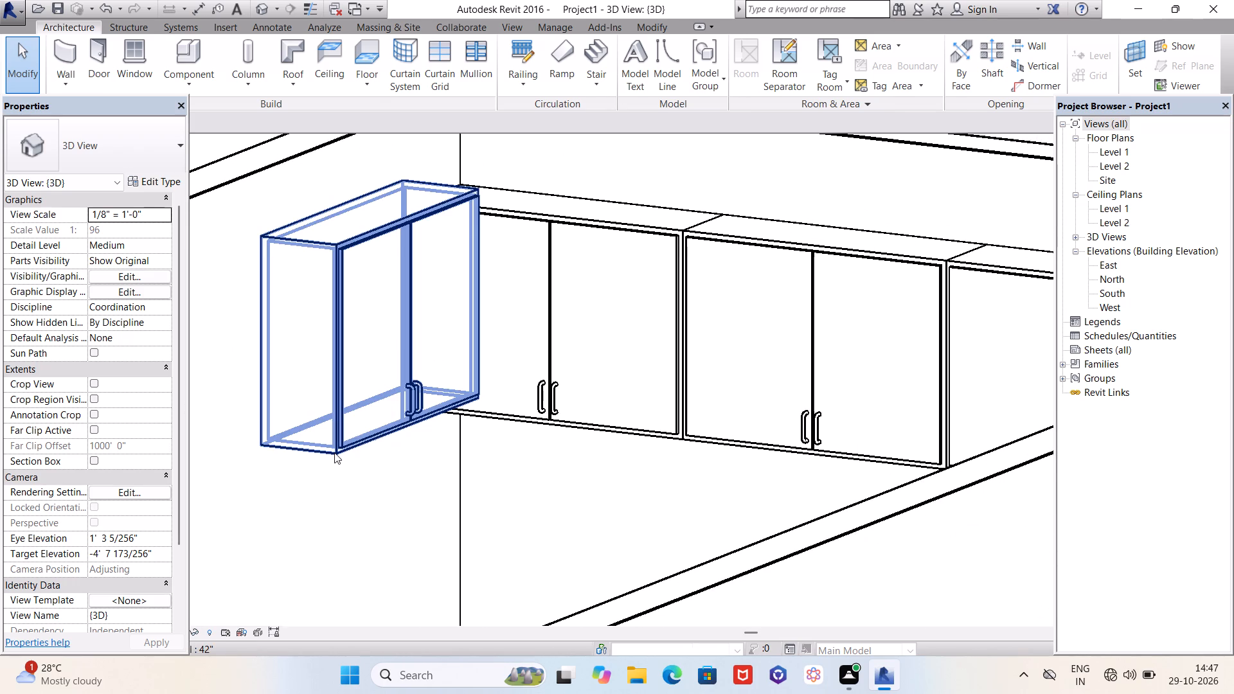
left_click(334, 452)
middle_click_drag(323, 496, 350, 434)
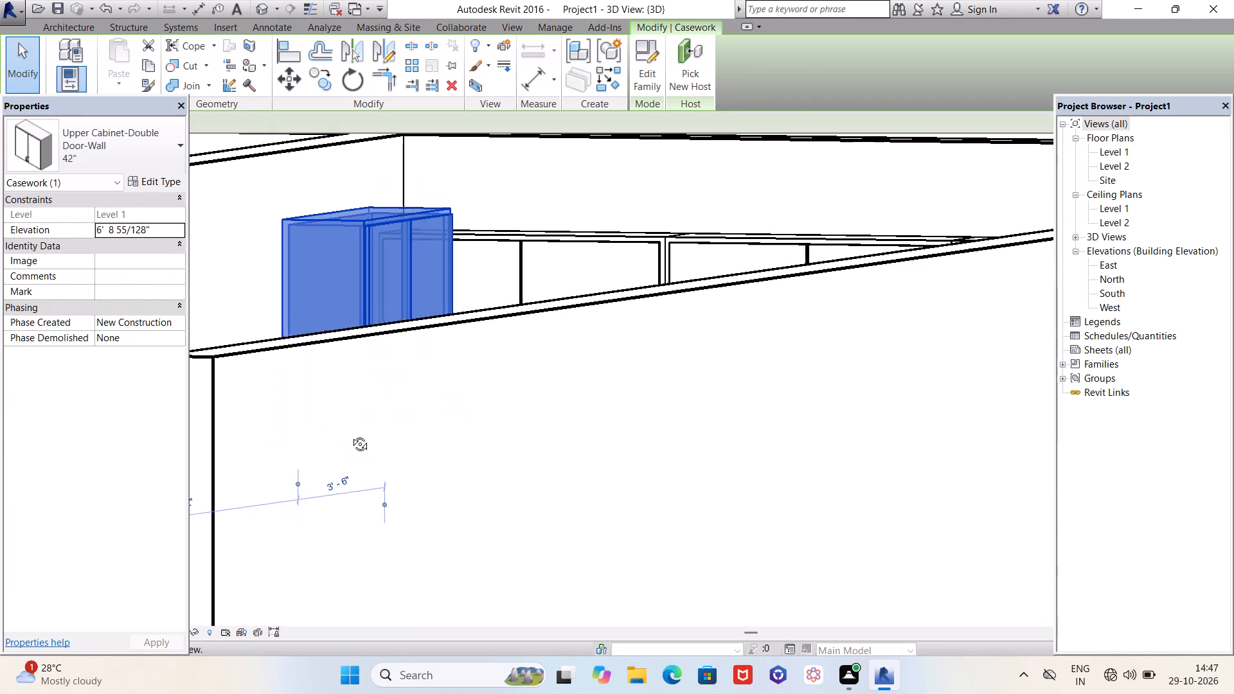
middle_click_drag(350, 434, 420, 473)
scroll(279, 336, "down", 6)
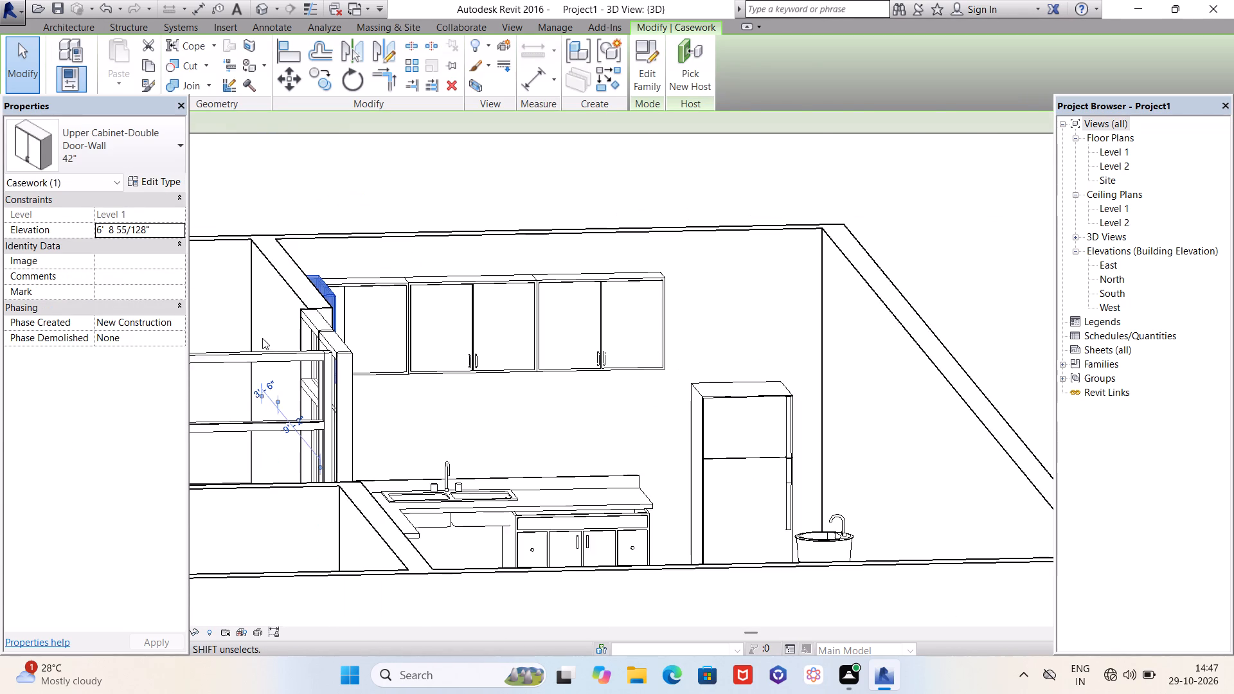
scroll(267, 336, "down", 5)
scroll(332, 346, "down", 1, "shift")
middle_click_drag(332, 346, 280, 454, "shift")
scroll(307, 357, "up", 10)
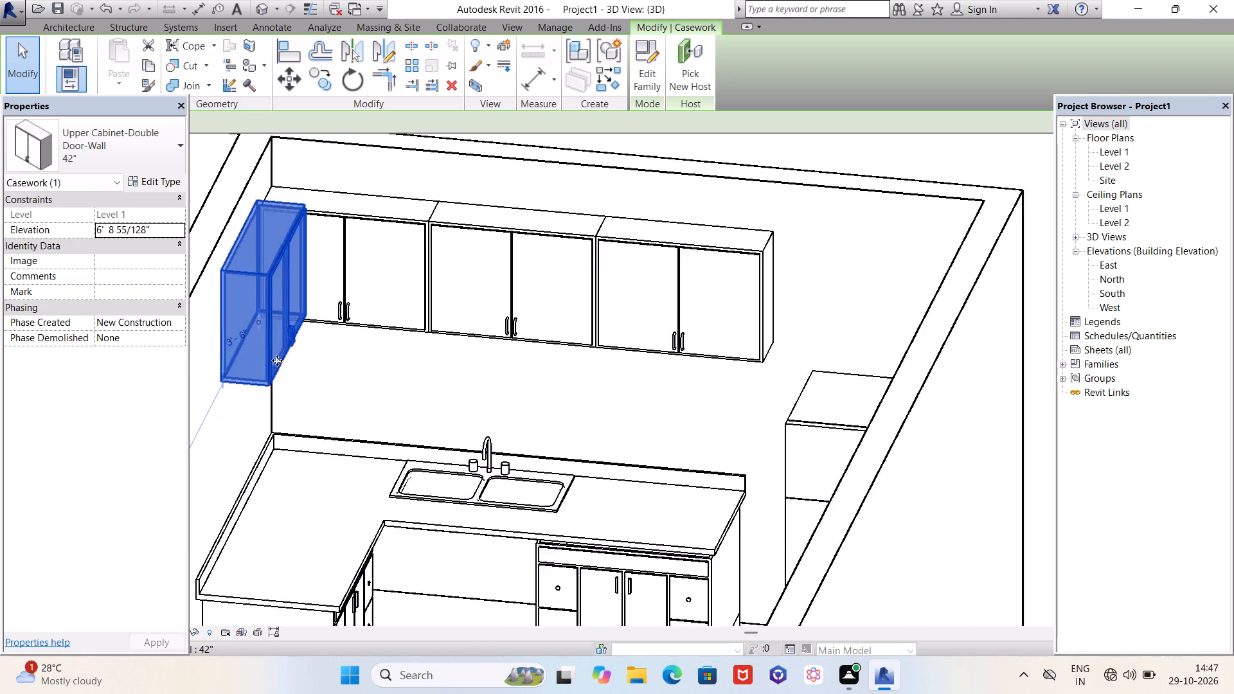
scroll(277, 360, "up", 2)
middle_click_drag(281, 418, 291, 316, "shift")
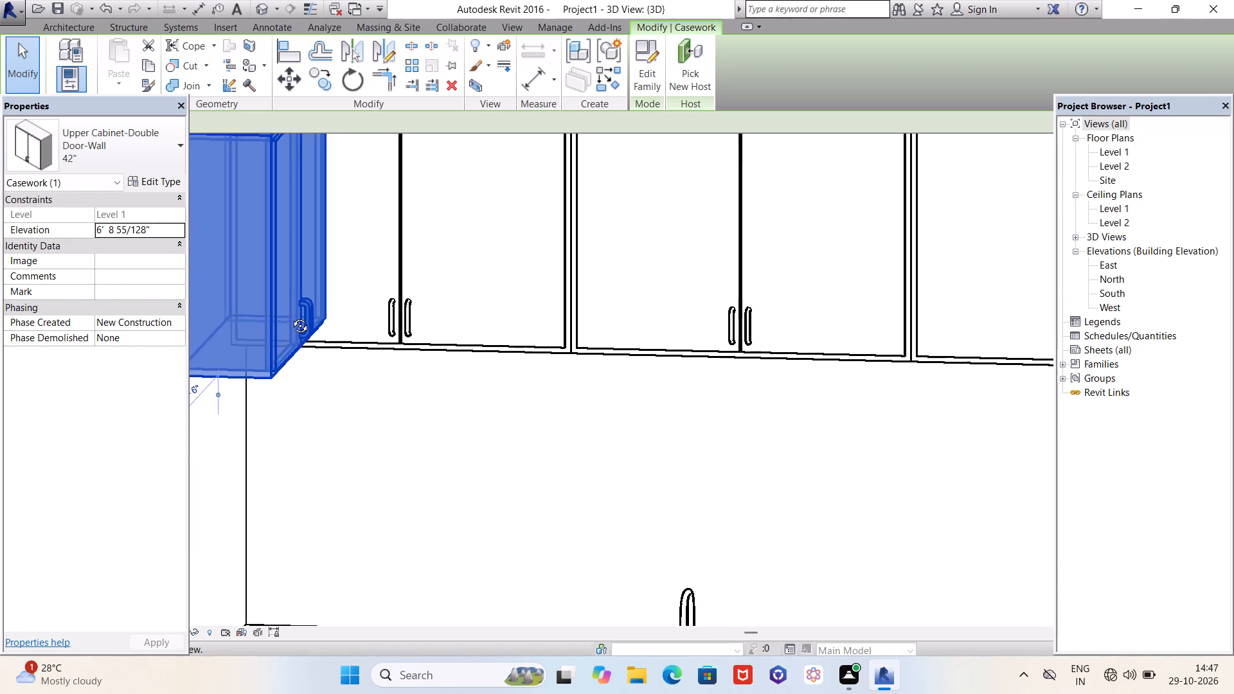
middle_click_drag(291, 316, 290, 317, "shift")
scroll(267, 369, "up", 6)
middle_click_drag(264, 369, 246, 349, "shift")
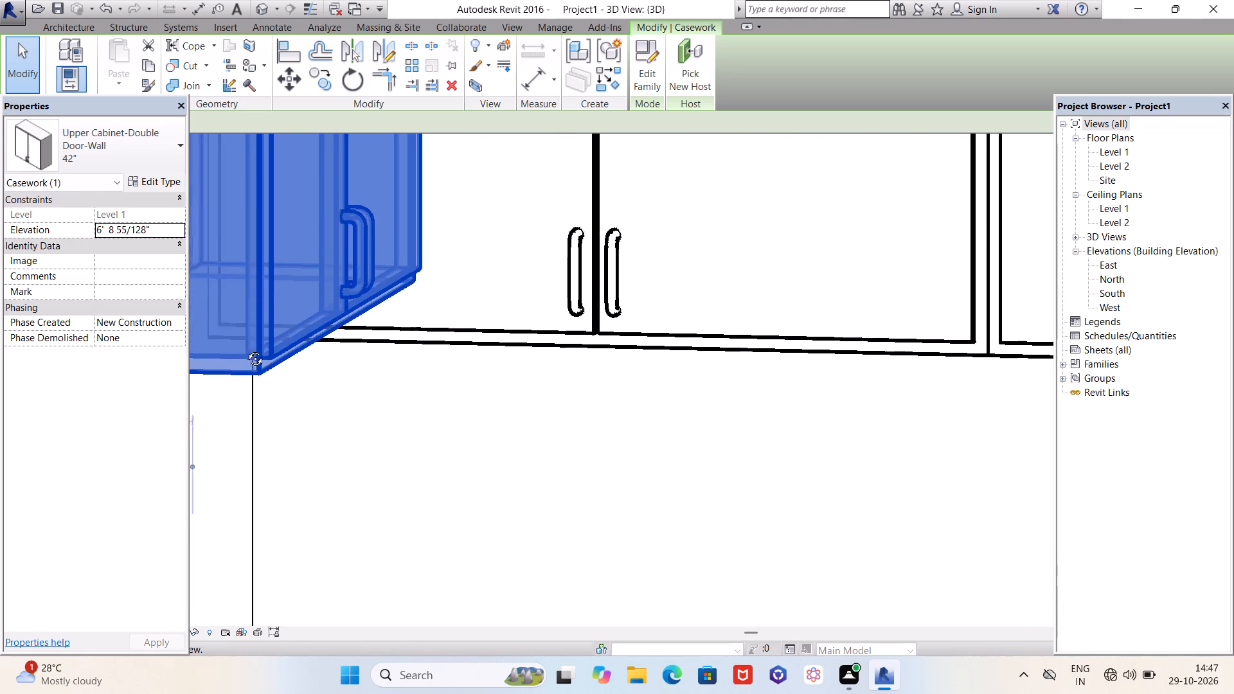
middle_click_drag(246, 349, 226, 341, "shift")
key("Down")
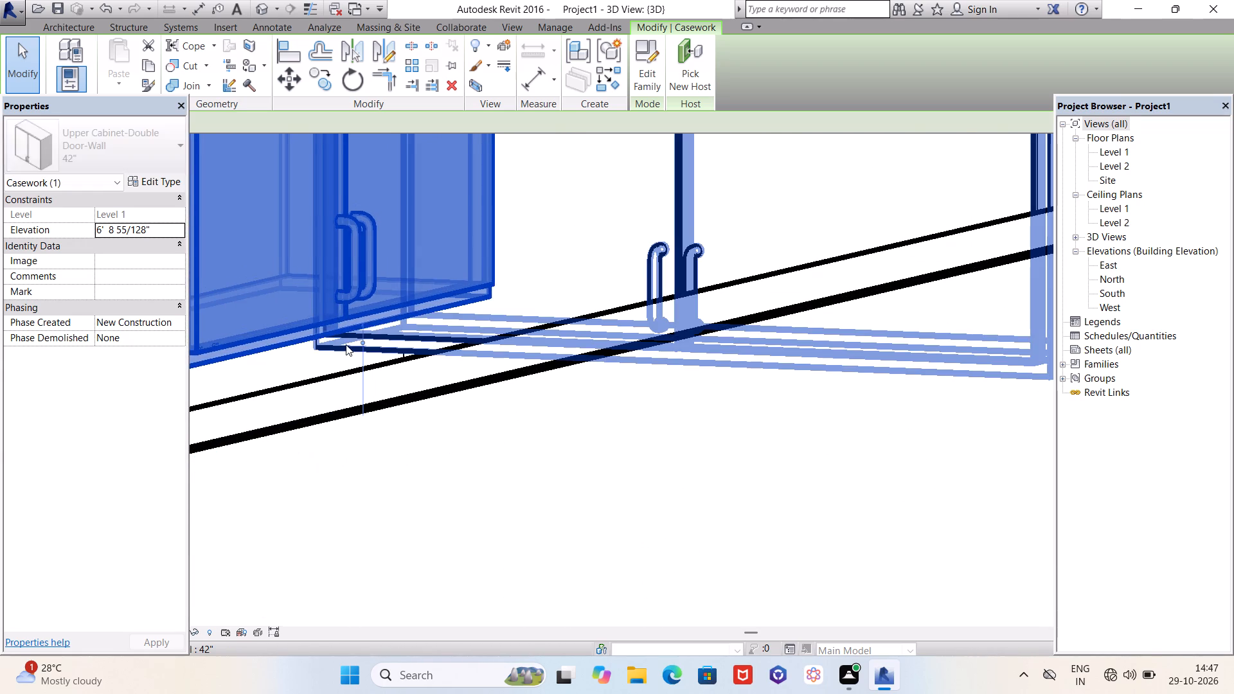
key("Down")
key("Down")
key("Down")
key("Down")
key("Down")
key("Down")
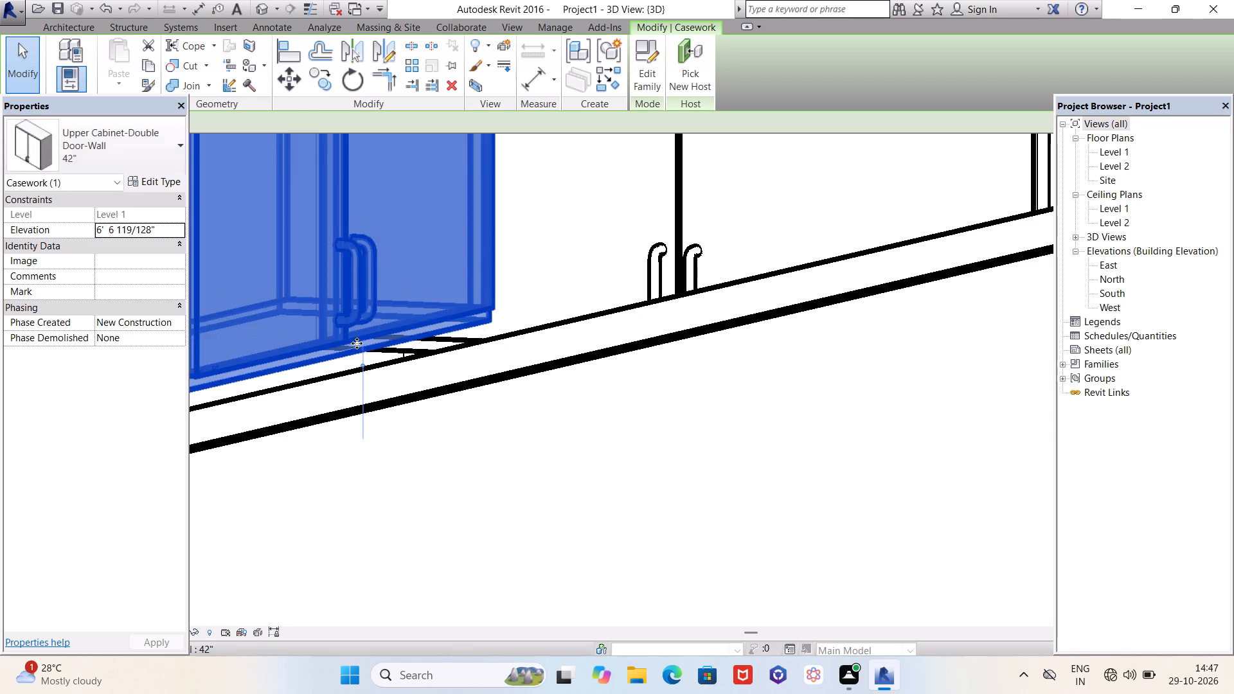
key("Down")
key("Down")
key("Down")
key("Down")
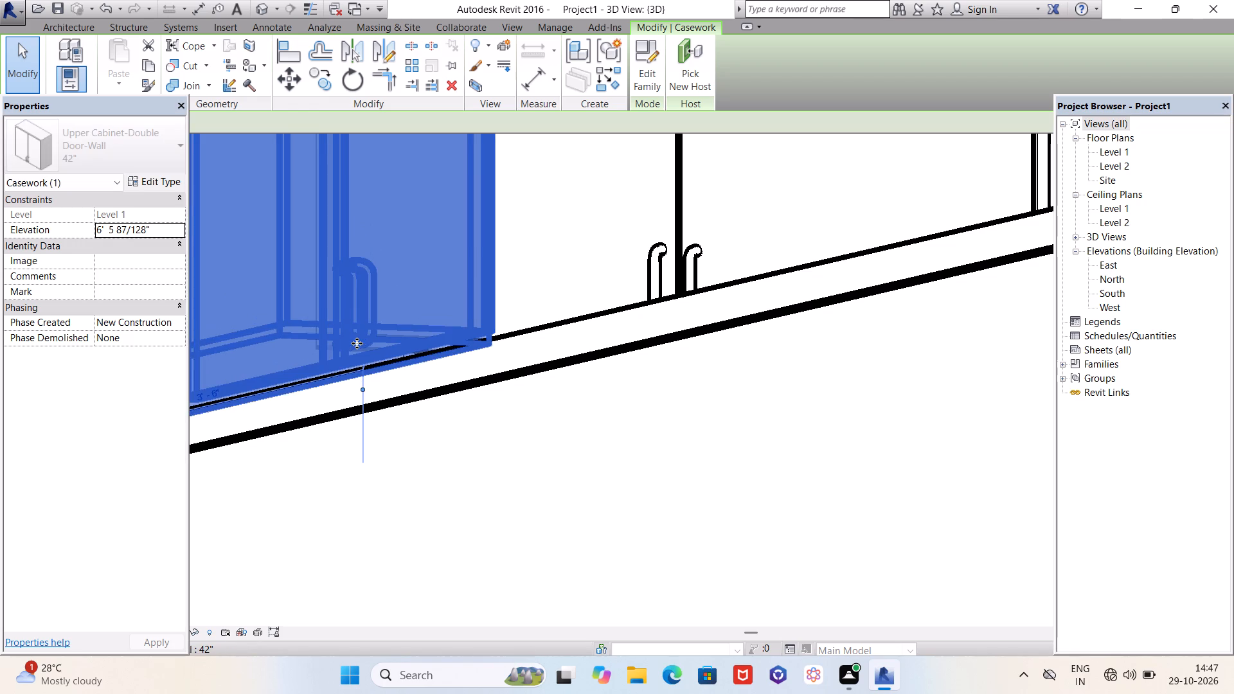
Inspect the corner between the upper cabinets and nudge the partition-wall cabinet down to an elevation of 6' 5 23/128".
middle_click_drag(331, 368, 330, 441, "shift")
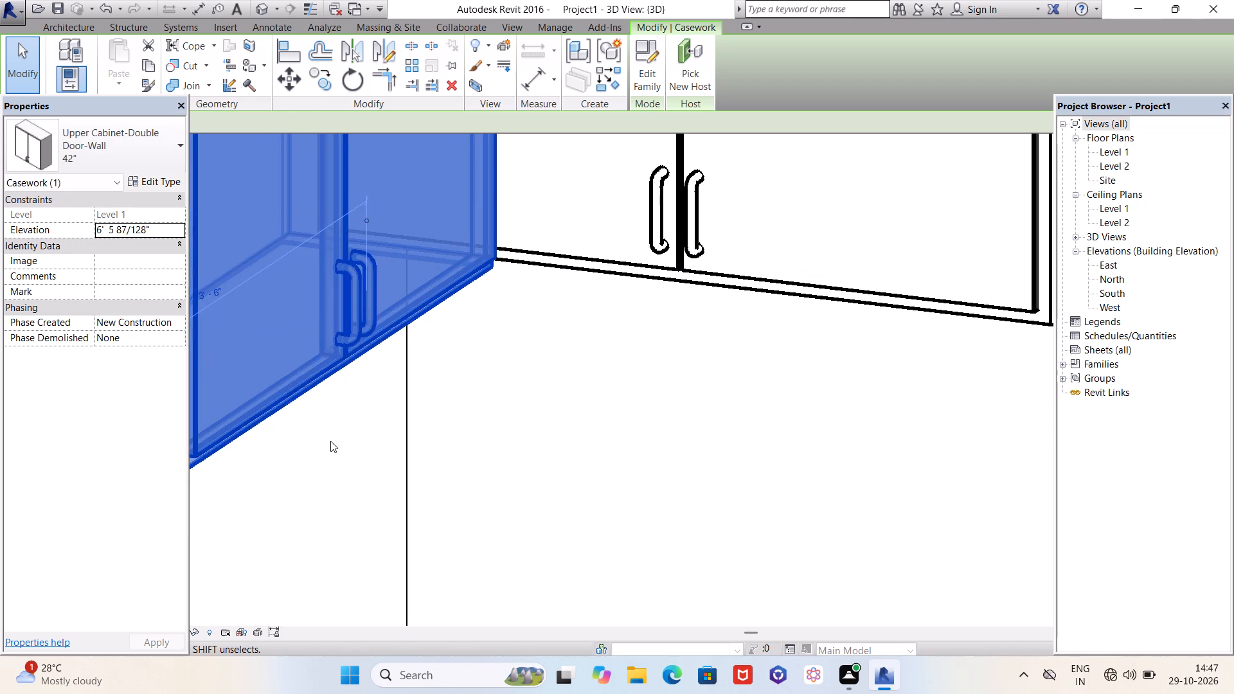
scroll(328, 463, "down", 8)
middle_click_drag(386, 396, 229, 431, "shift")
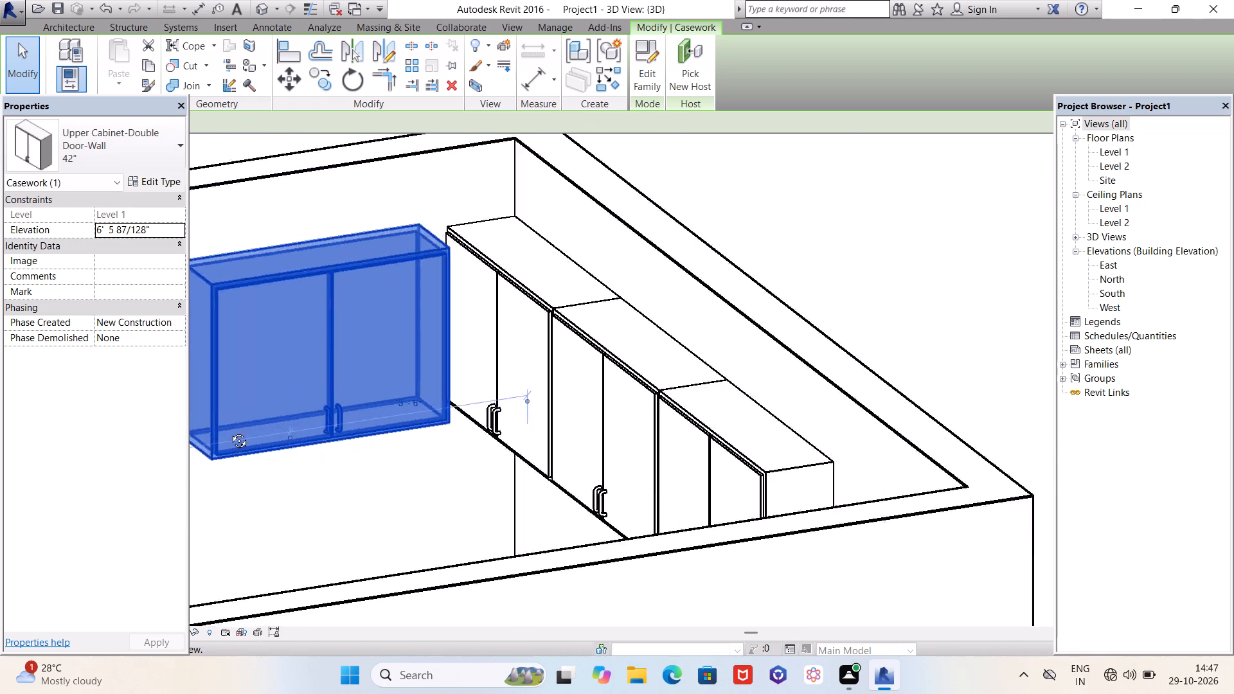
middle_click_drag(229, 431, 221, 436, "shift")
scroll(373, 330, "up", 4)
middle_click_drag(433, 367, 434, 359)
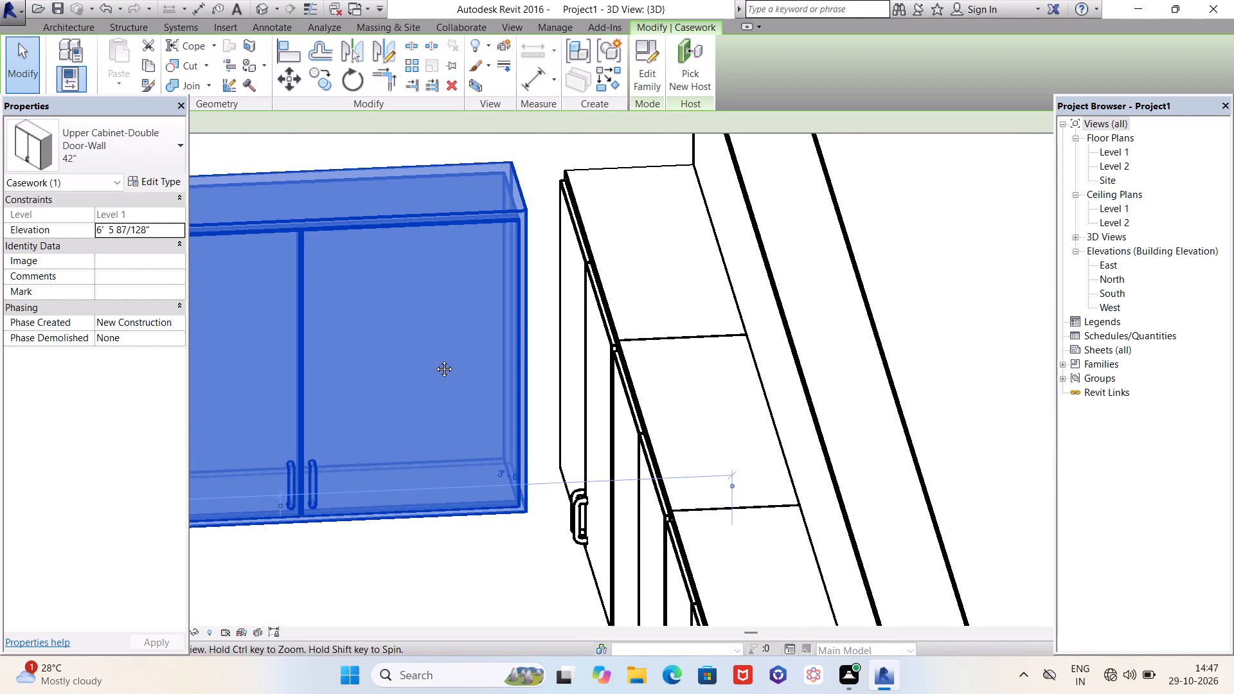
middle_click_drag(434, 359, 433, 353)
scroll(433, 353, "up", 1)
scroll(422, 435, "down", 3)
middle_click_drag(420, 439, 418, 350, "shift")
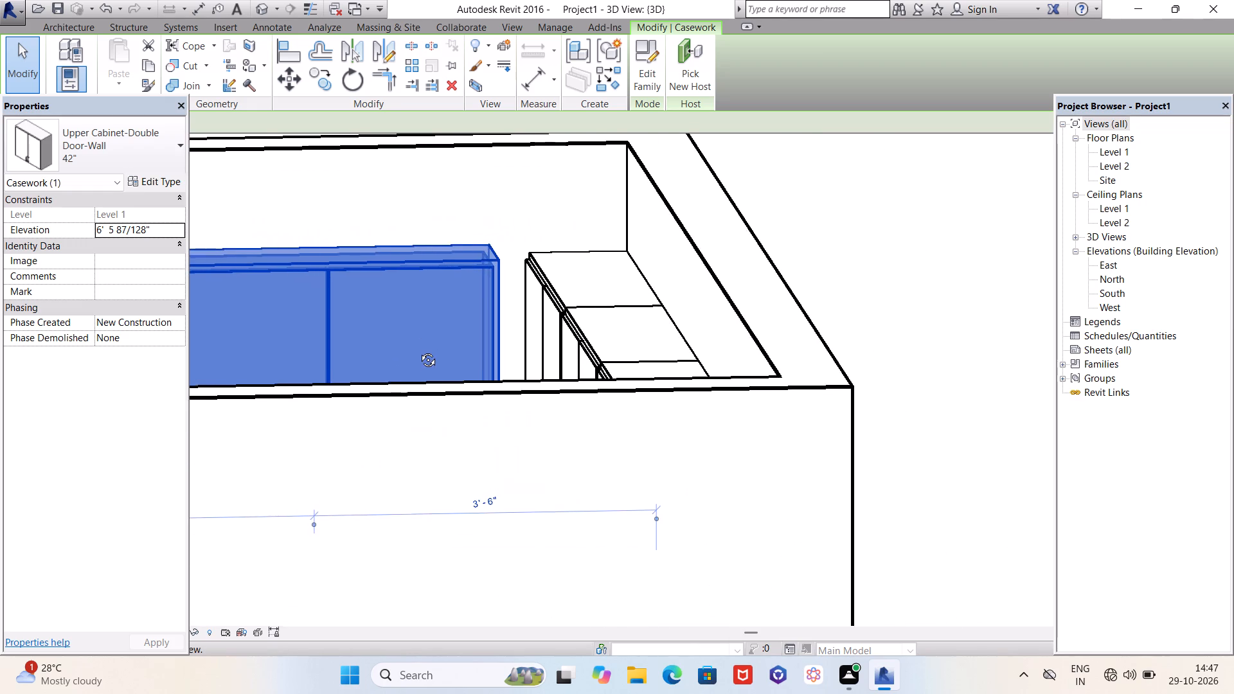
middle_click_drag(418, 350, 393, 334, "shift")
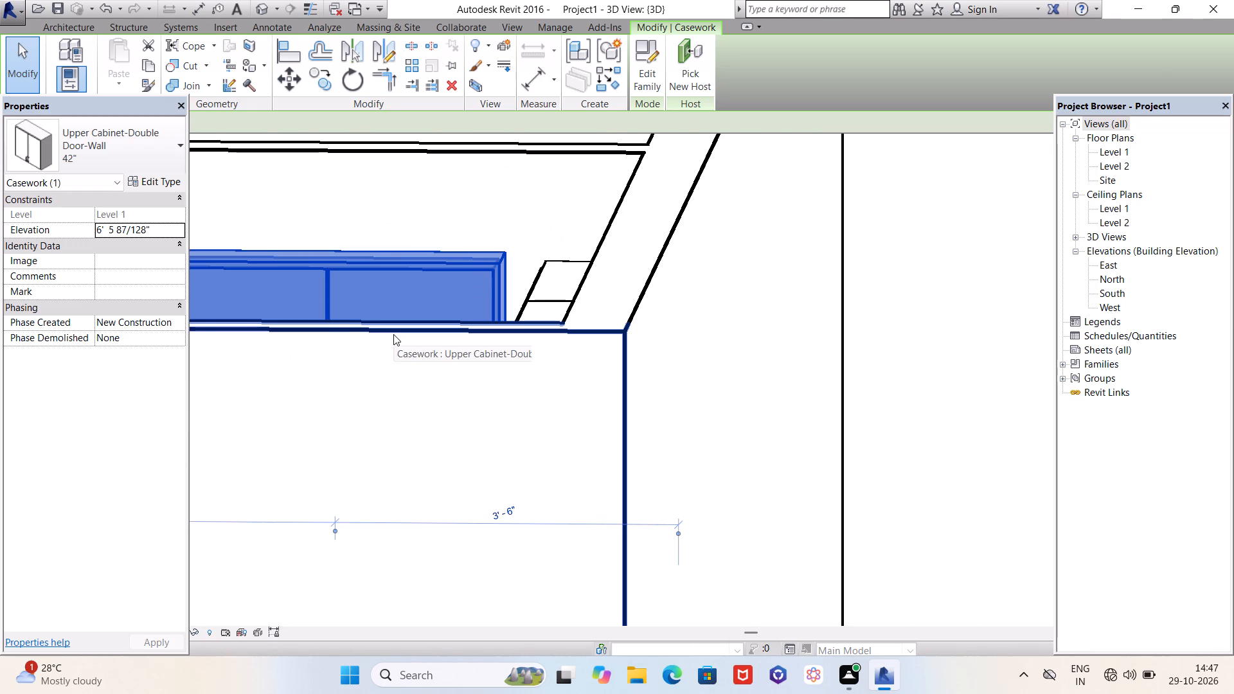
key("Down")
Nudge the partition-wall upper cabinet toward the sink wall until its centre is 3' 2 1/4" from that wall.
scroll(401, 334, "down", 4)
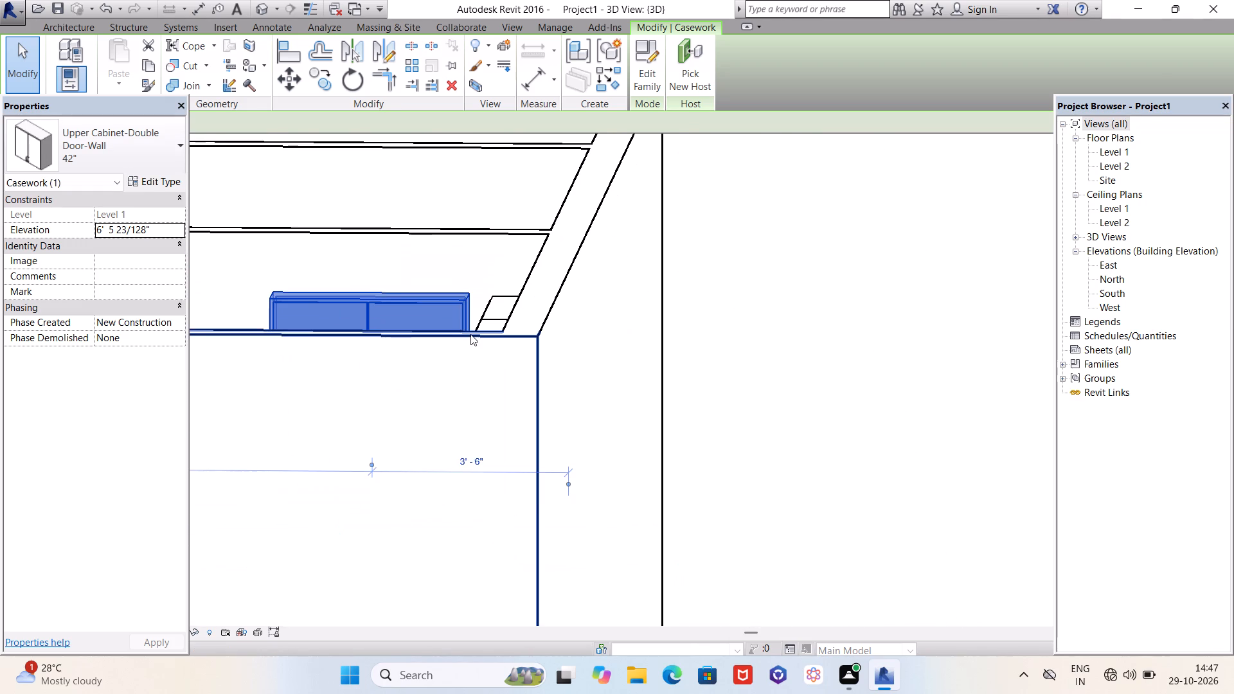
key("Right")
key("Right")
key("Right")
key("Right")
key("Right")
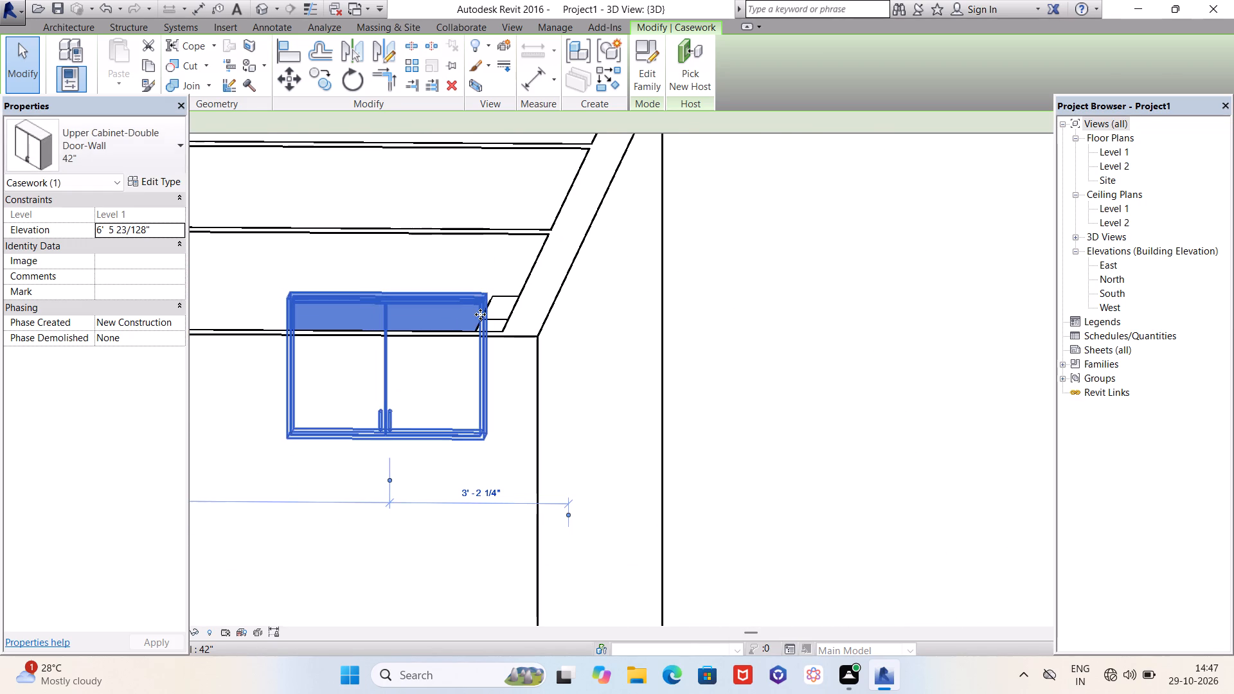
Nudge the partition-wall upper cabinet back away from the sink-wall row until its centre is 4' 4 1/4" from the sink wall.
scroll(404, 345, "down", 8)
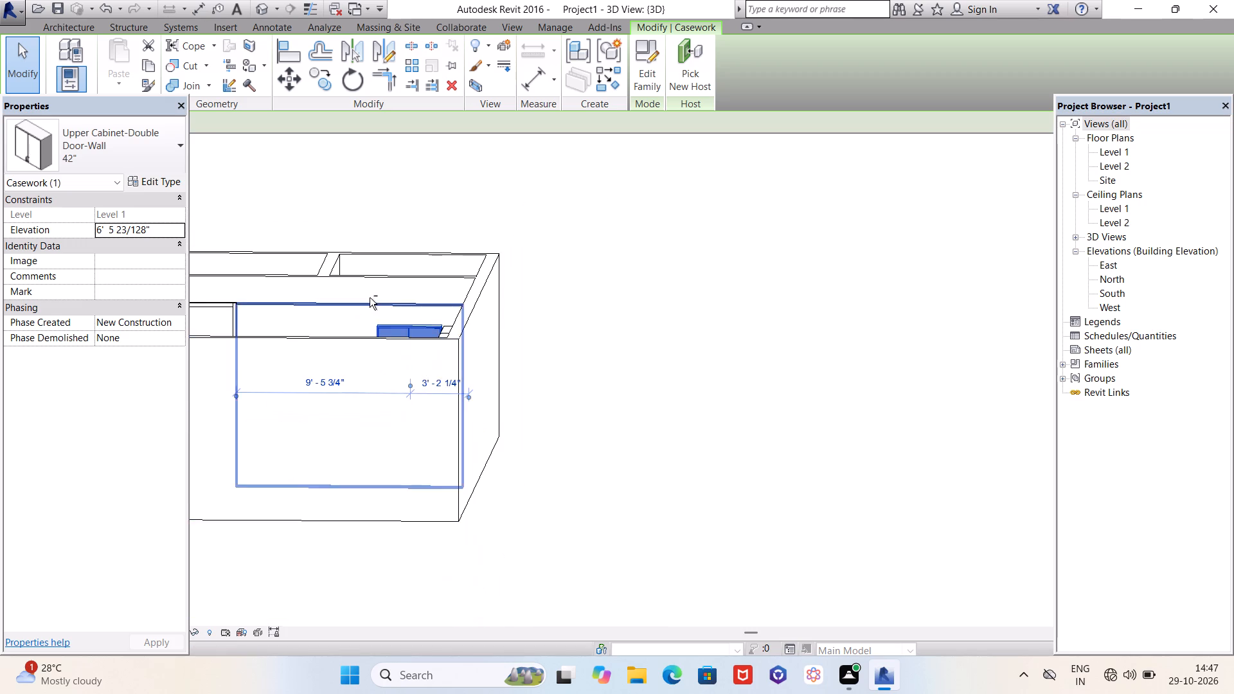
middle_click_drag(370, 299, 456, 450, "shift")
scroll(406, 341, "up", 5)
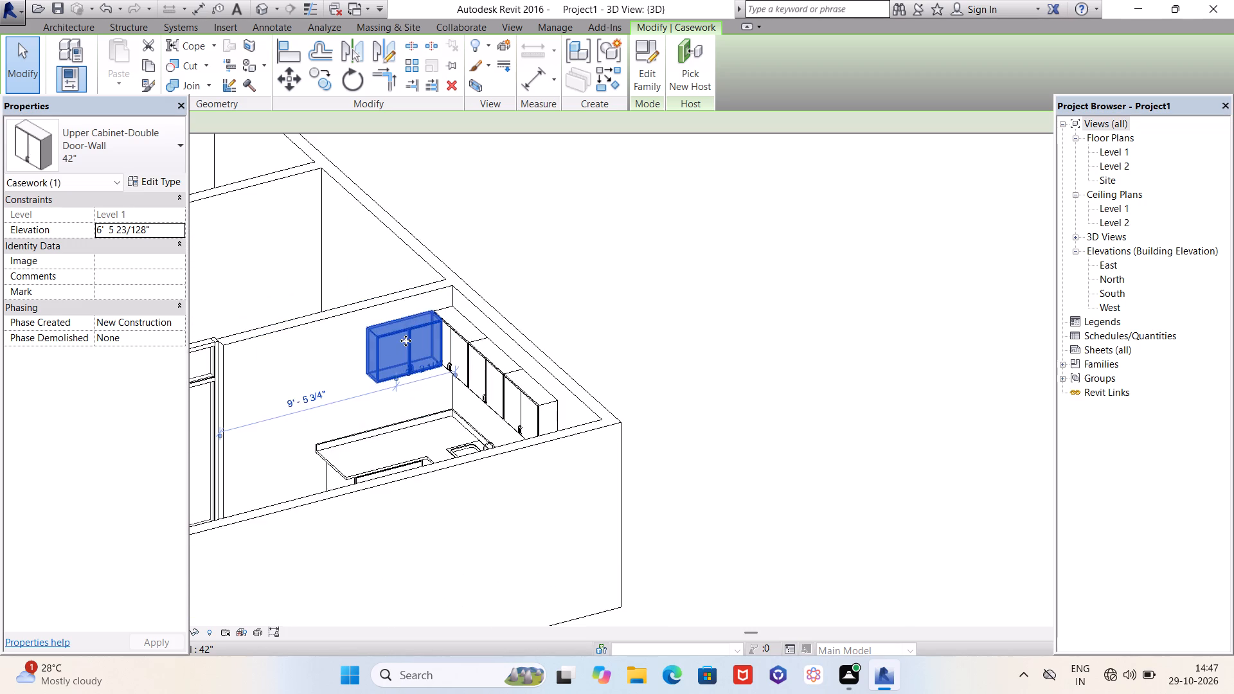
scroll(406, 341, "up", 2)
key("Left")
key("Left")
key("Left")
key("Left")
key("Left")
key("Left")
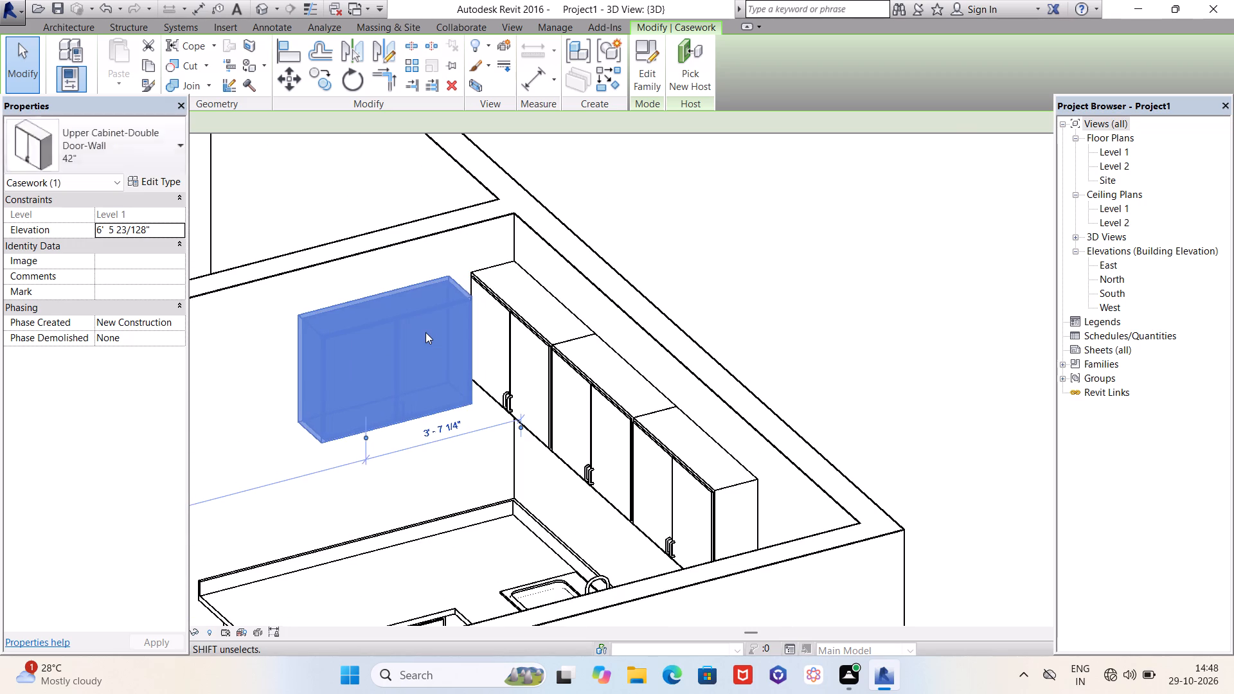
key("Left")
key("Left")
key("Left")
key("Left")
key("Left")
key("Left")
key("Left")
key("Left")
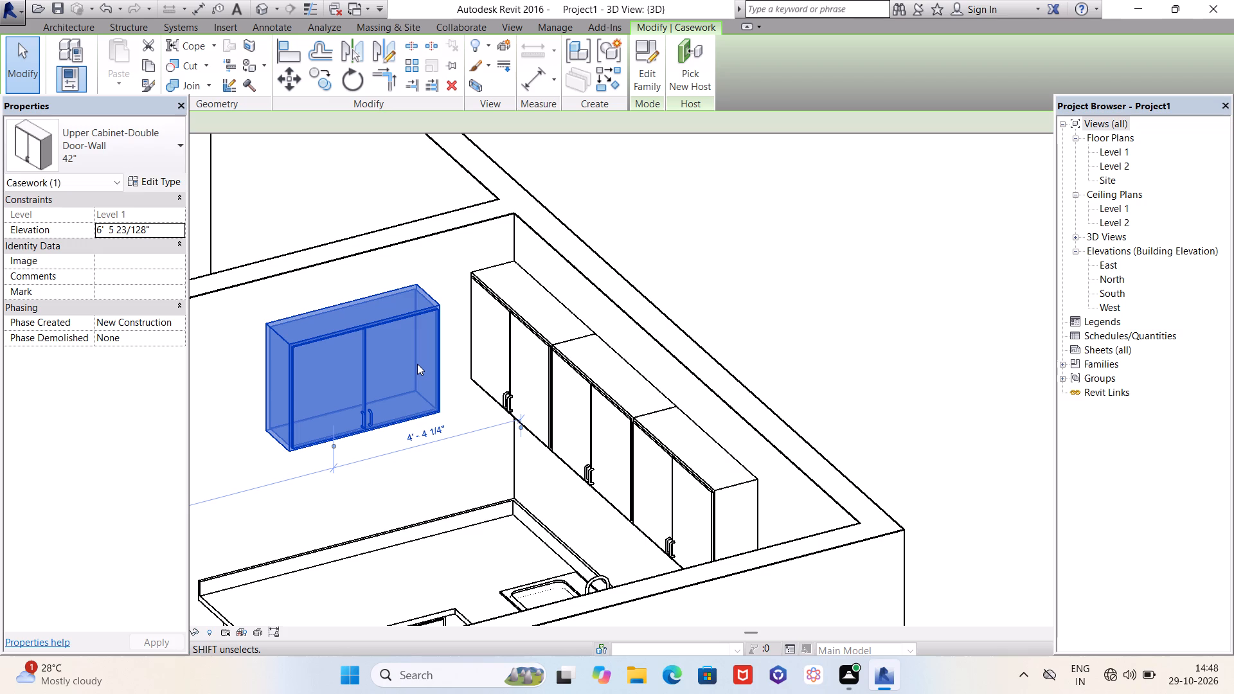
Select all three sink-wall upper cabinets and nudge them together away from the partition wall, leaving the corner free for the partition-wall cabinet.
scroll(406, 366, "down", 7)
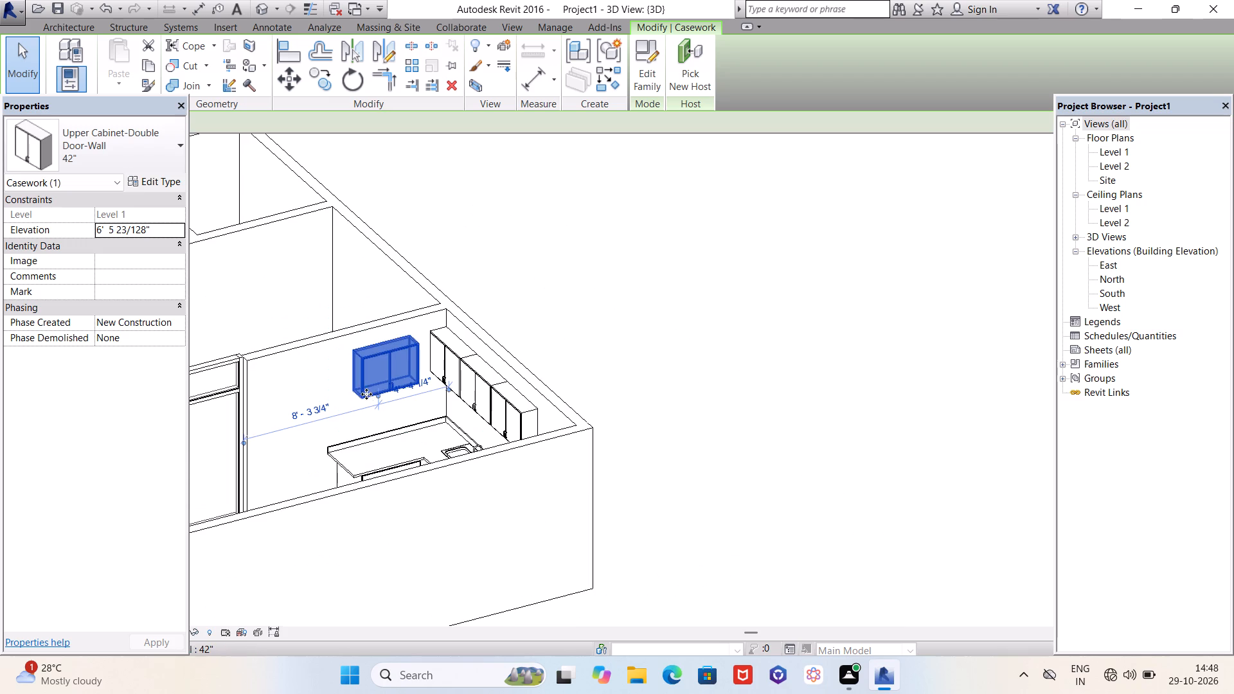
middle_click_drag(367, 400, 524, 359, "shift")
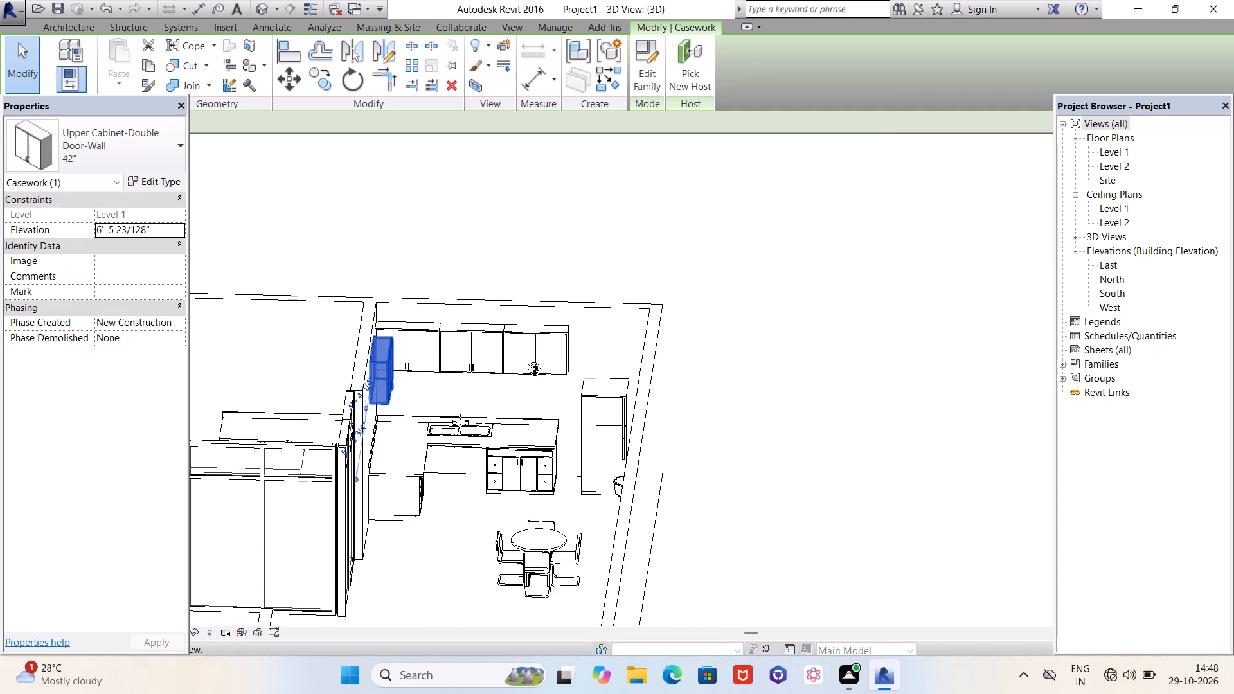
middle_click_drag(524, 359, 517, 340, "shift")
scroll(431, 362, "up", 5)
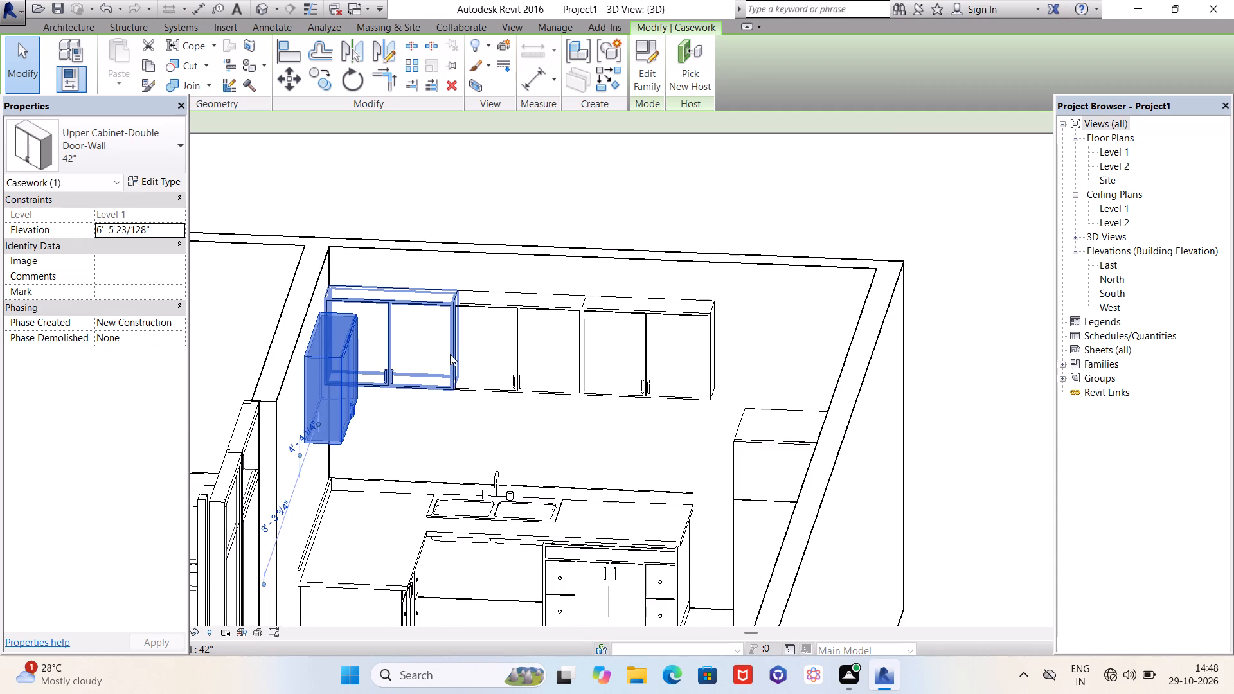
left_click(450, 354)
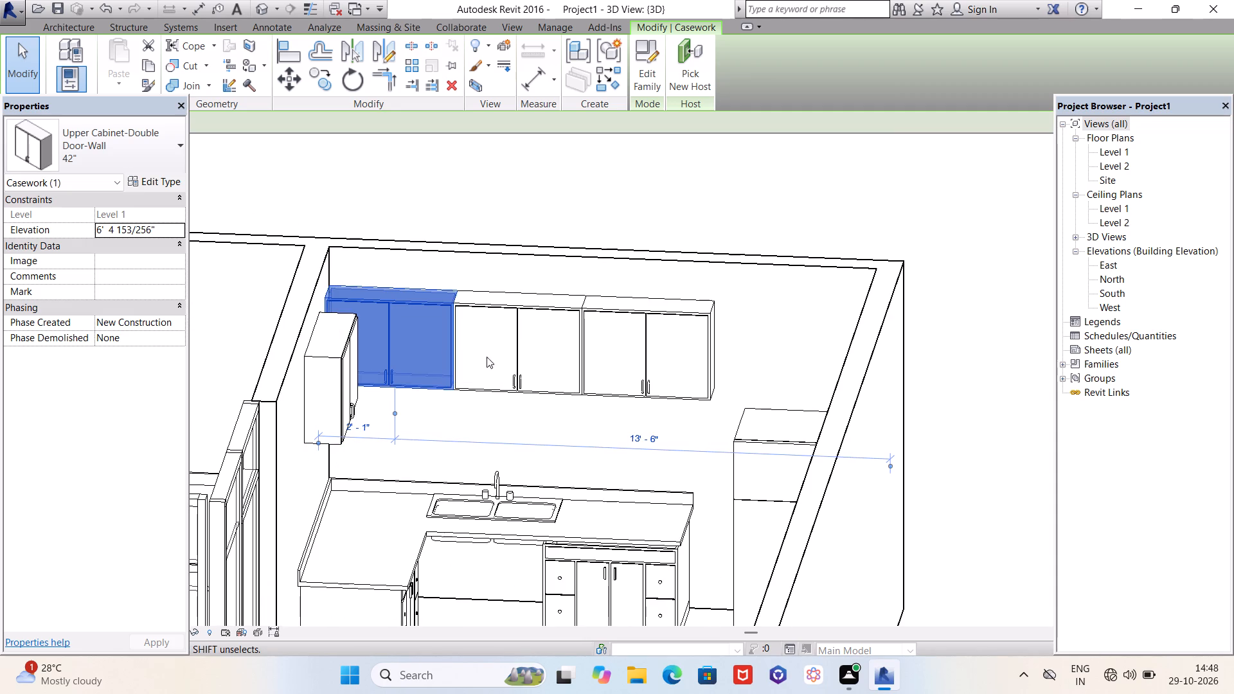
left_click(518, 346, "shift")
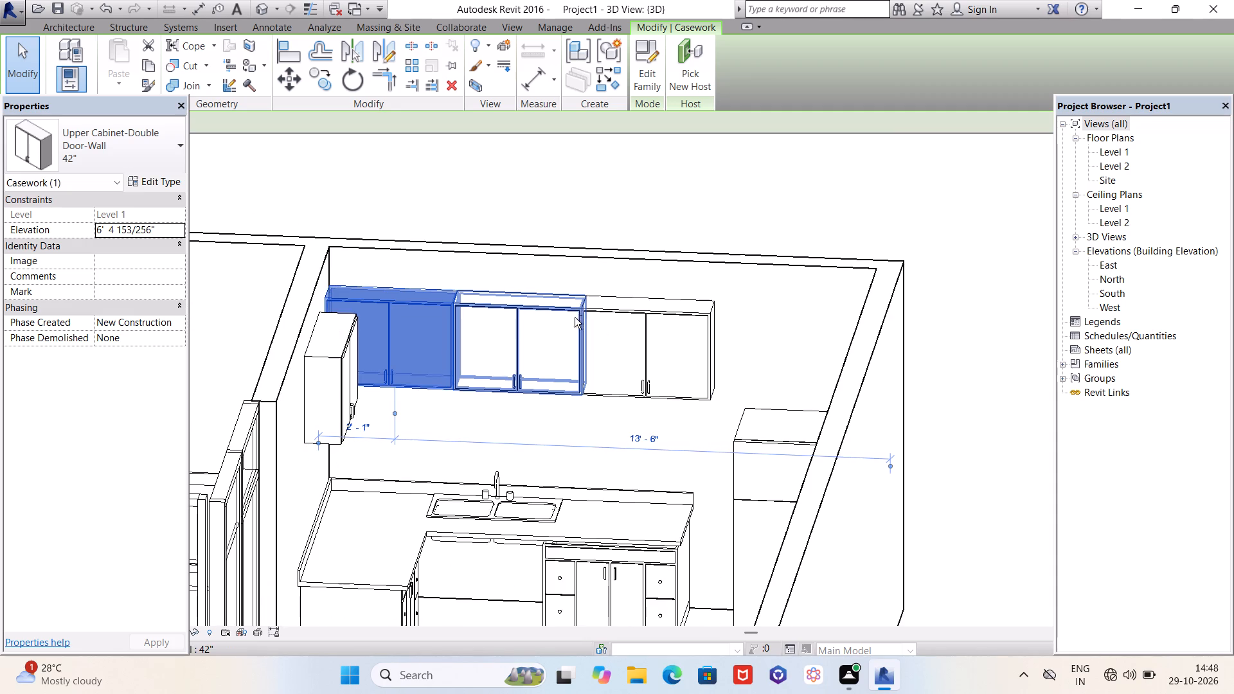
left_click(575, 308, "shift")
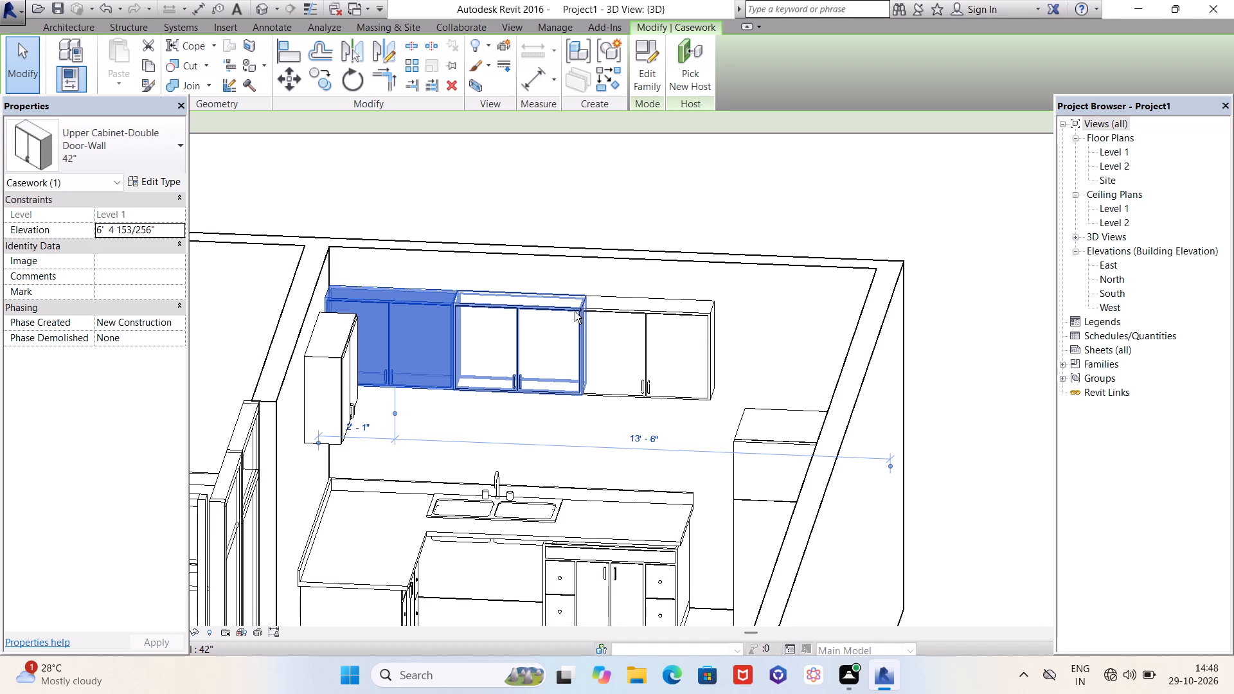
left_click(575, 310, "ctrl")
left_click(607, 313, "ctrl")
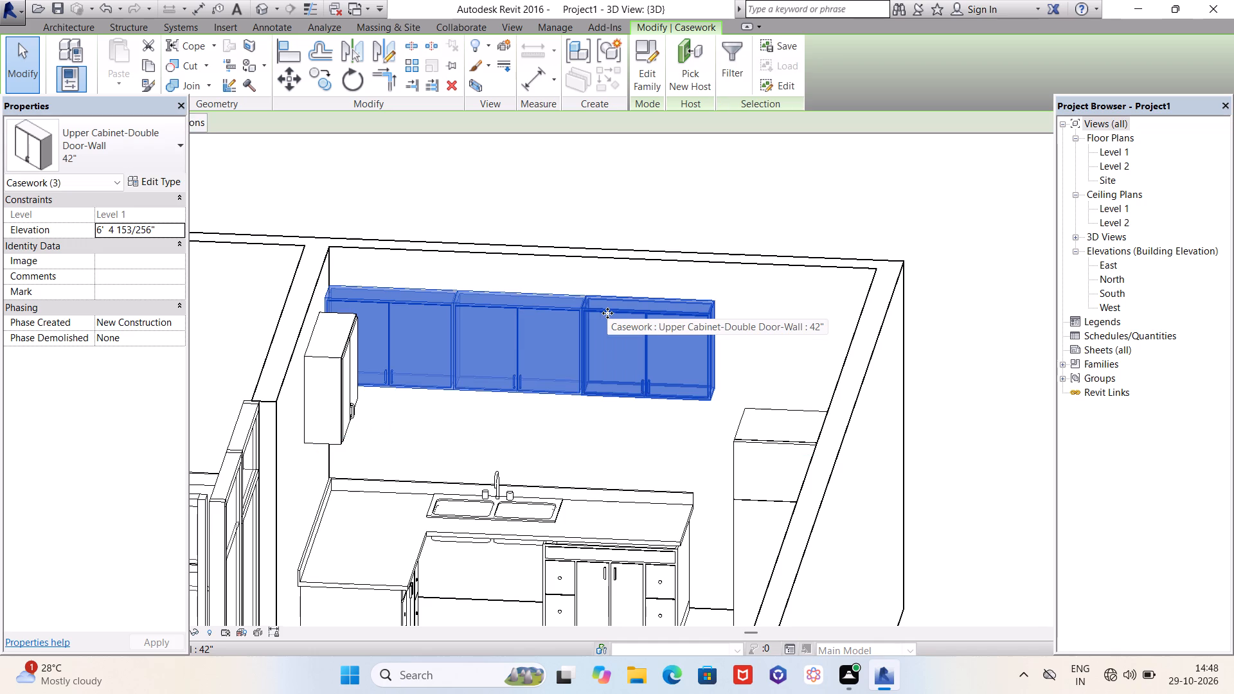
key("Right")
key("Right")
key("Right")
key("Right")
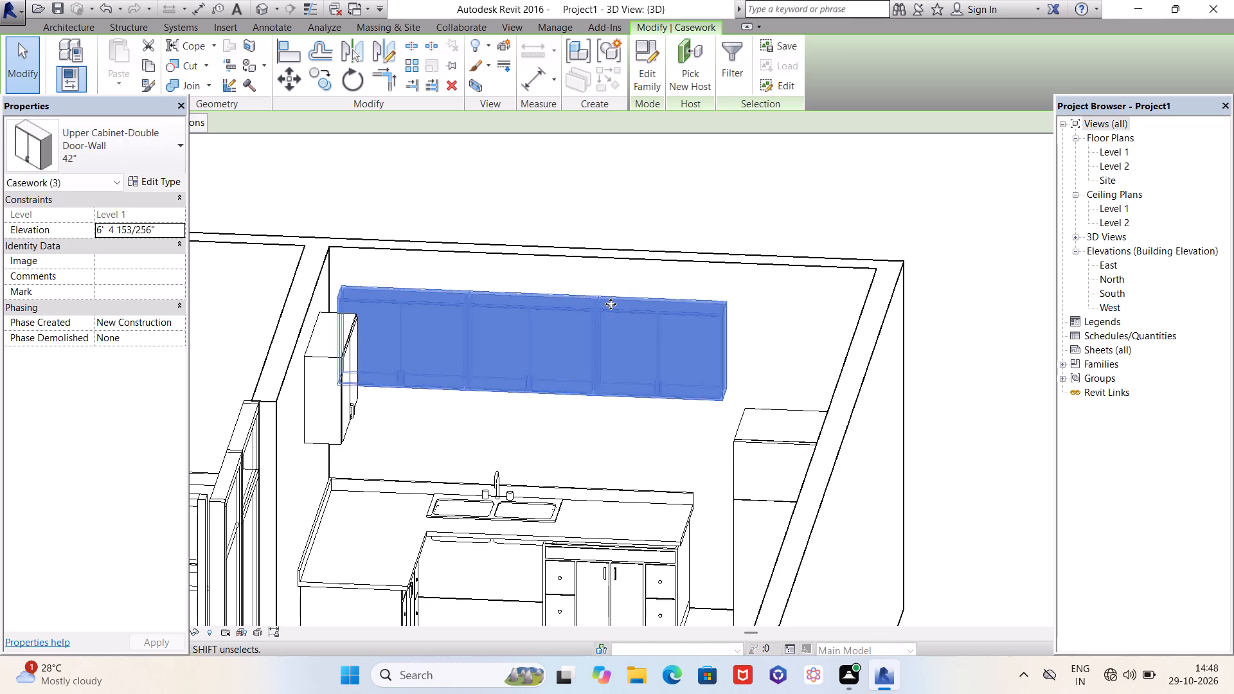
key("Right")
key("Right")
key("Right")
key("Right")
key("Right")
key("Right")
key("Right")
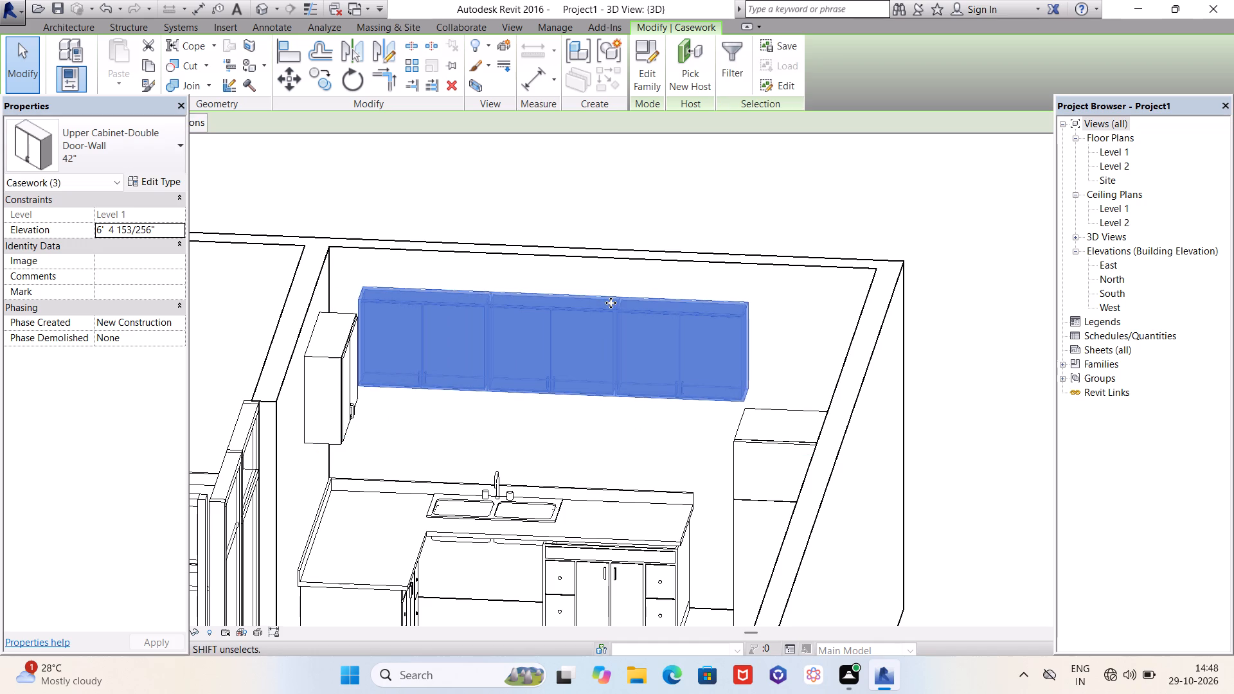
key("Right")
key("Escape")
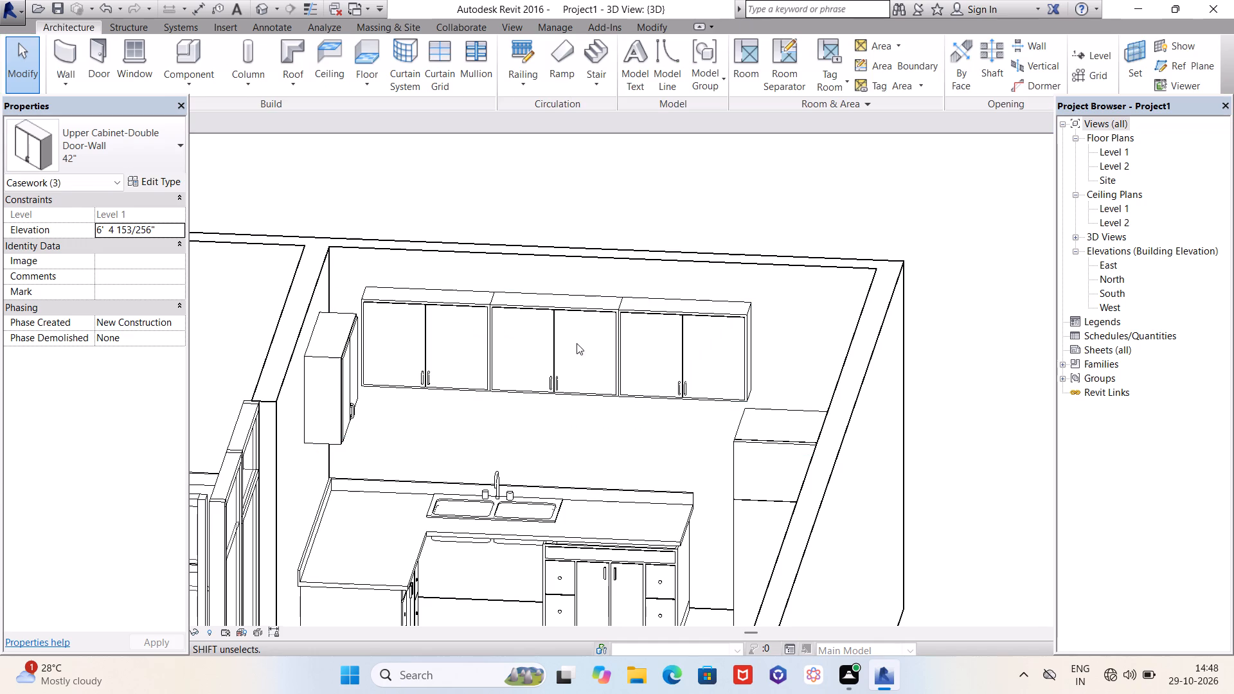
Nudge the partition-wall upper cabinet toward the freed corner until its centre is 3' 2 1/4" from the sink wall.
scroll(532, 413, "down", 1)
middle_click_drag(545, 425, 476, 450, "shift")
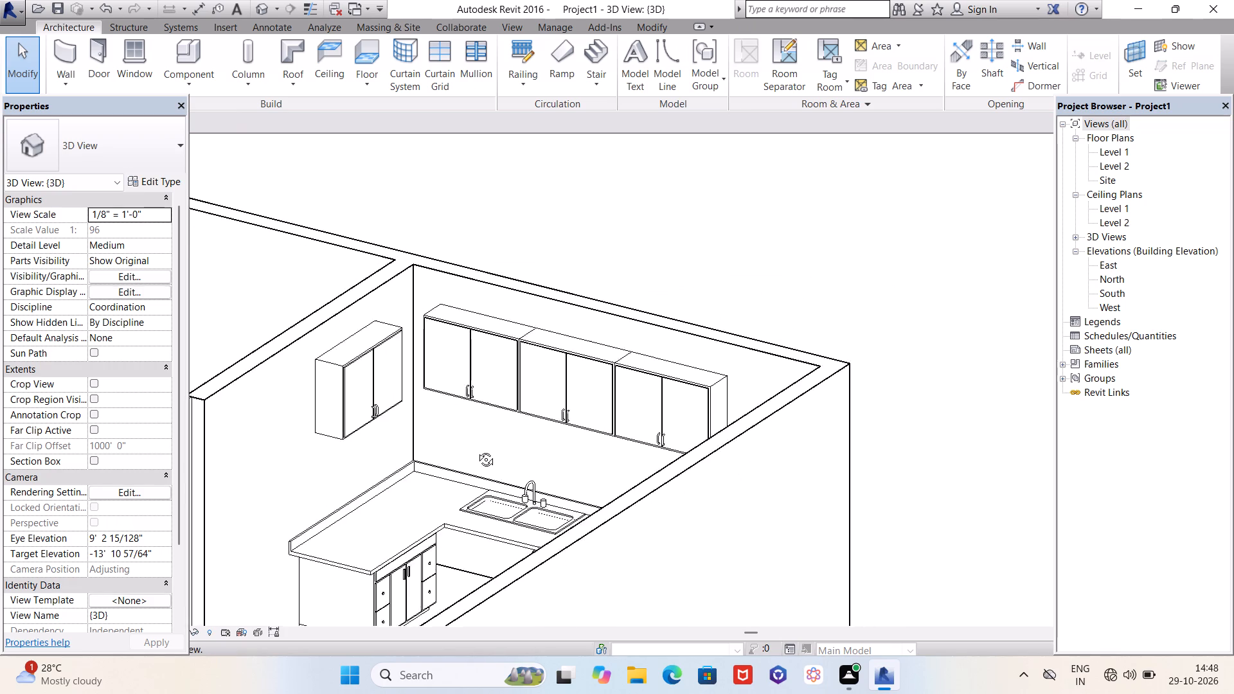
middle_click_drag(476, 450, 422, 497, "shift")
scroll(384, 393, "up", 2)
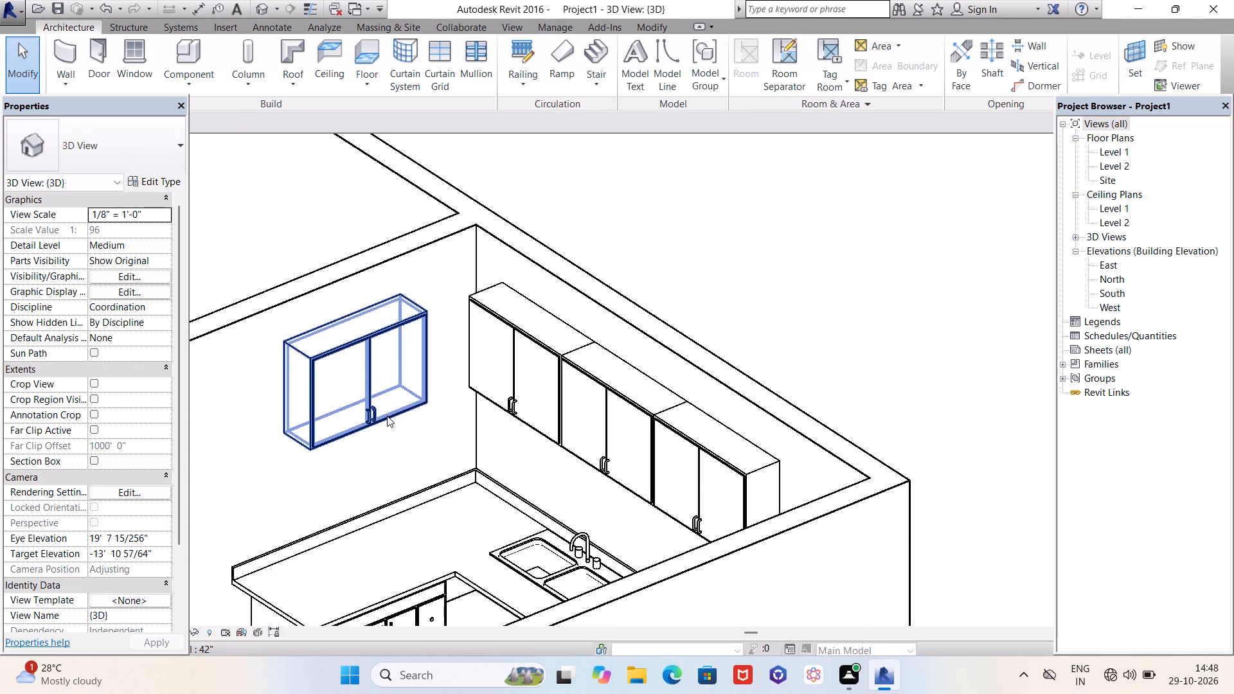
left_click(387, 416)
key("Right")
key("Right")
key("Right")
key("Right")
key("Right")
key("Right")
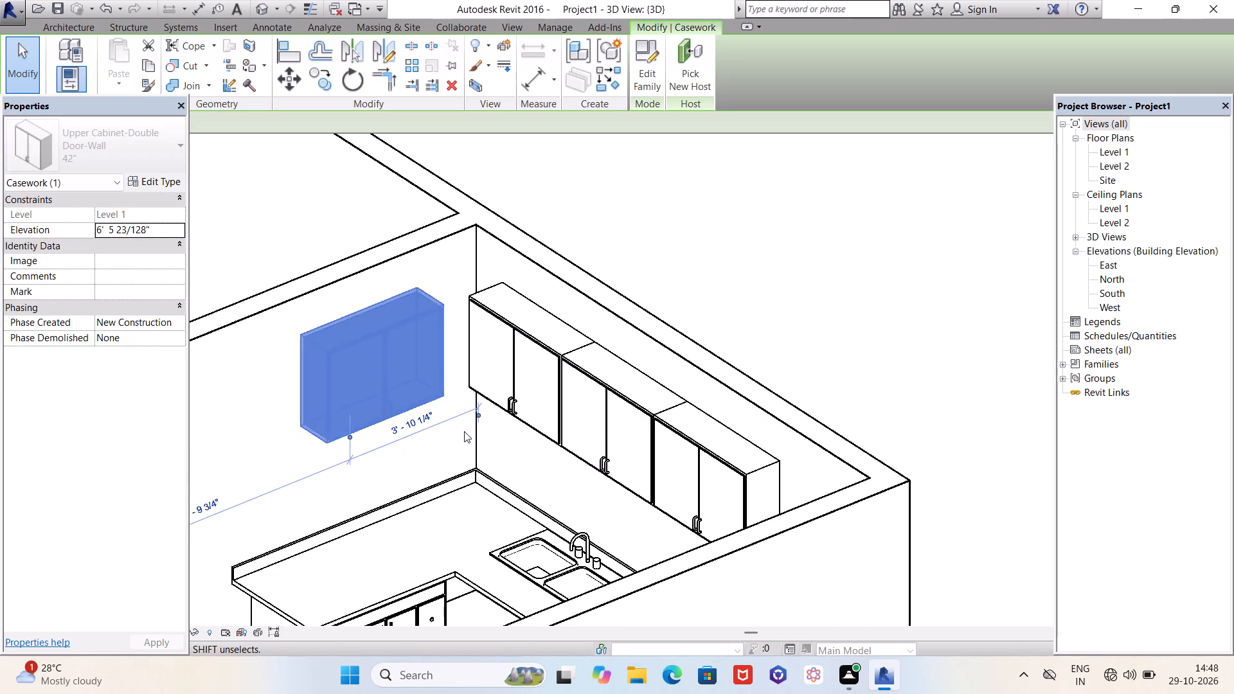
key("Right")
key("Right")
key("Right")
key("Right")
key("Right")
key("Right")
key("Right")
key("Right")
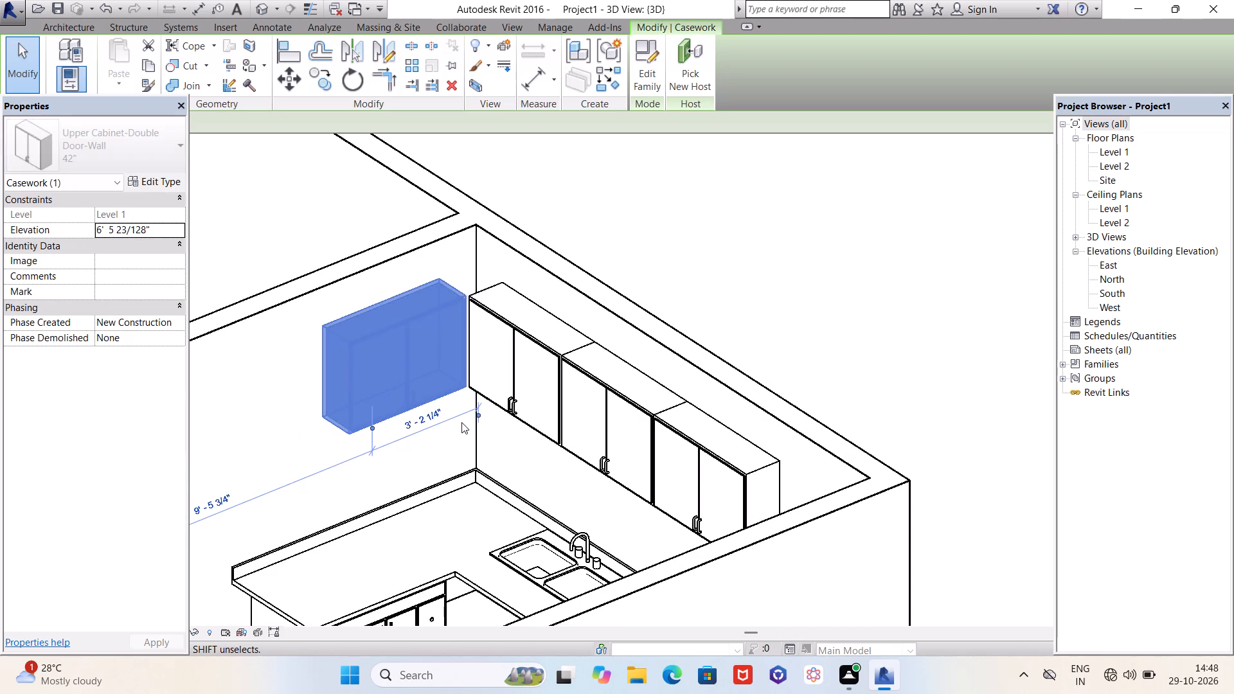
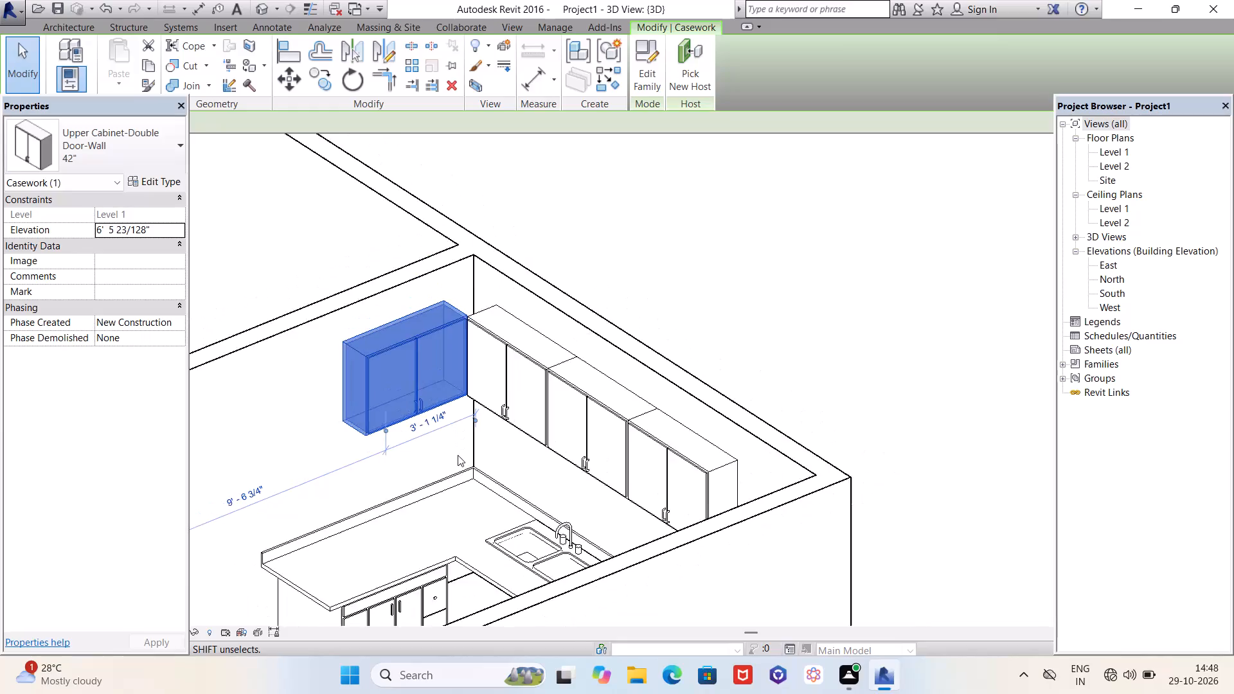
Copy the 42" double-door upper cabinet along its wall, away from the kitchen corner, leaving a small gap beside the original.
middle_click_drag(359, 492, 518, 463, "shift")
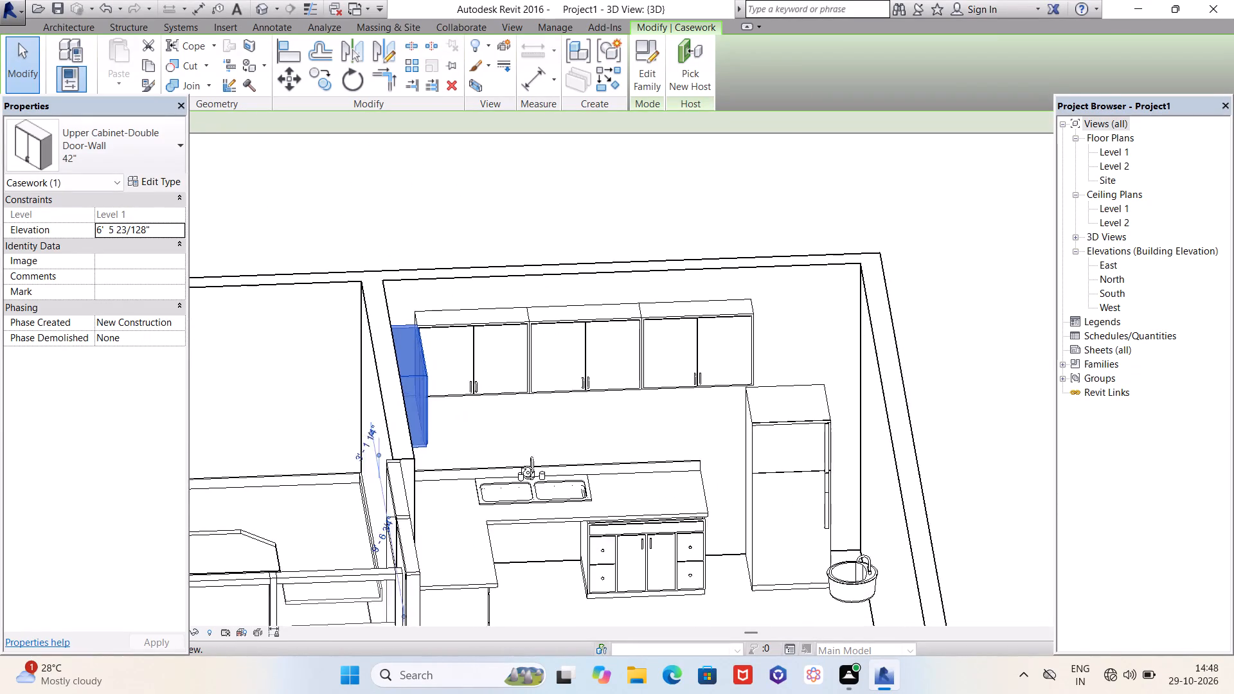
middle_click_drag(518, 463, 535, 427, "shift")
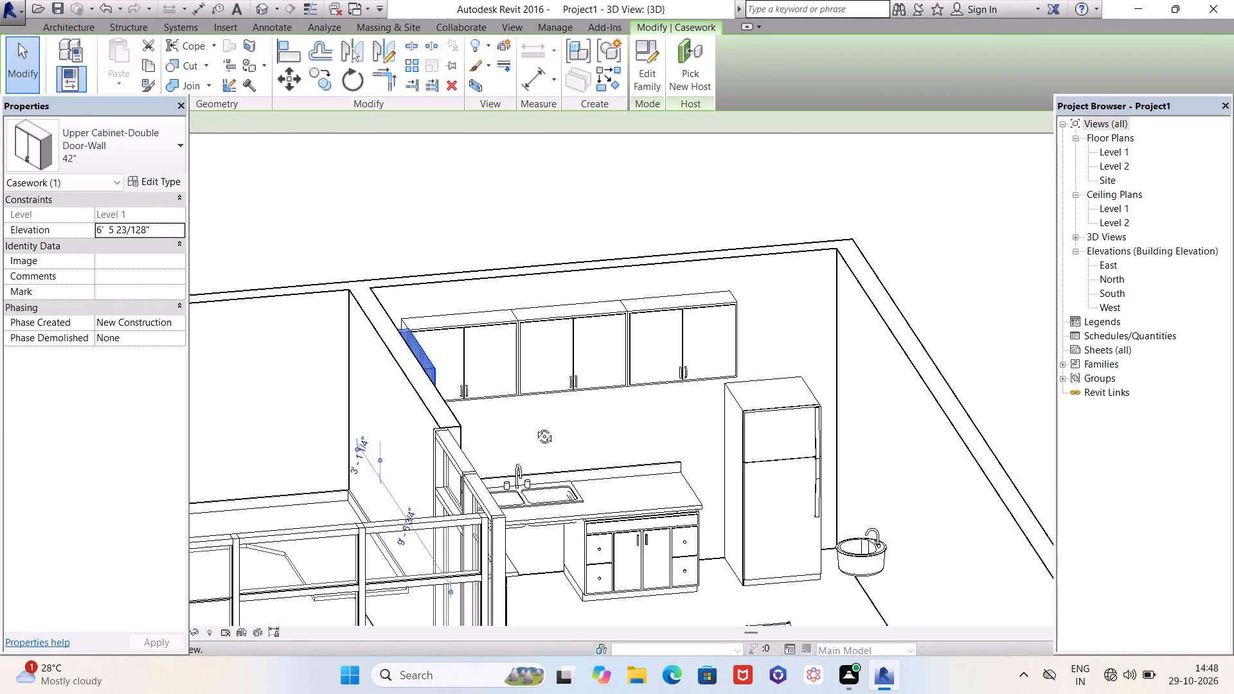
middle_click_drag(535, 427, 501, 371, "shift")
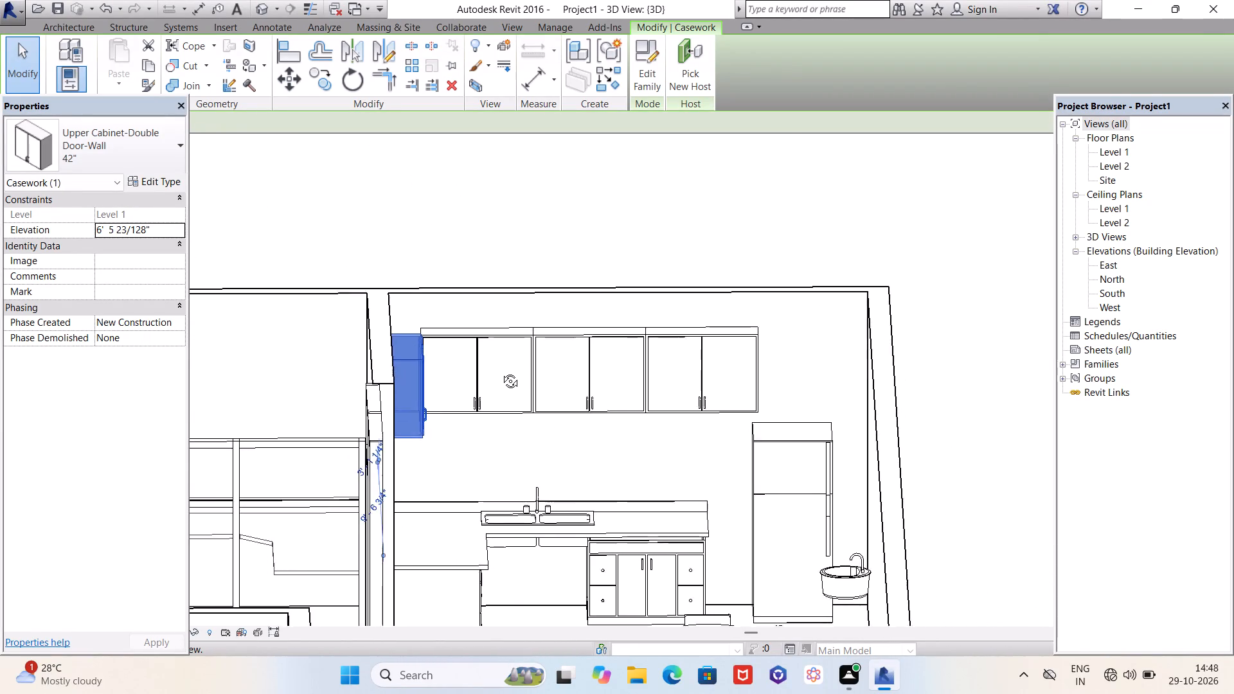
middle_click_drag(501, 371, 490, 369, "shift")
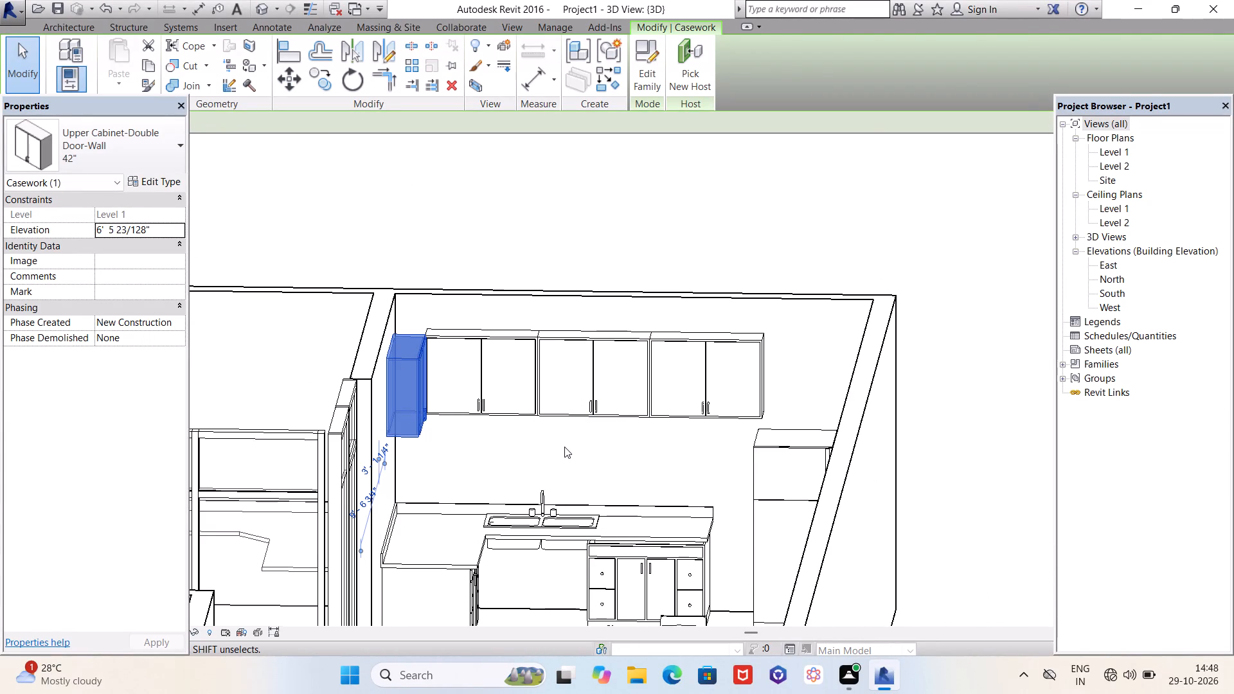
key("Escape")
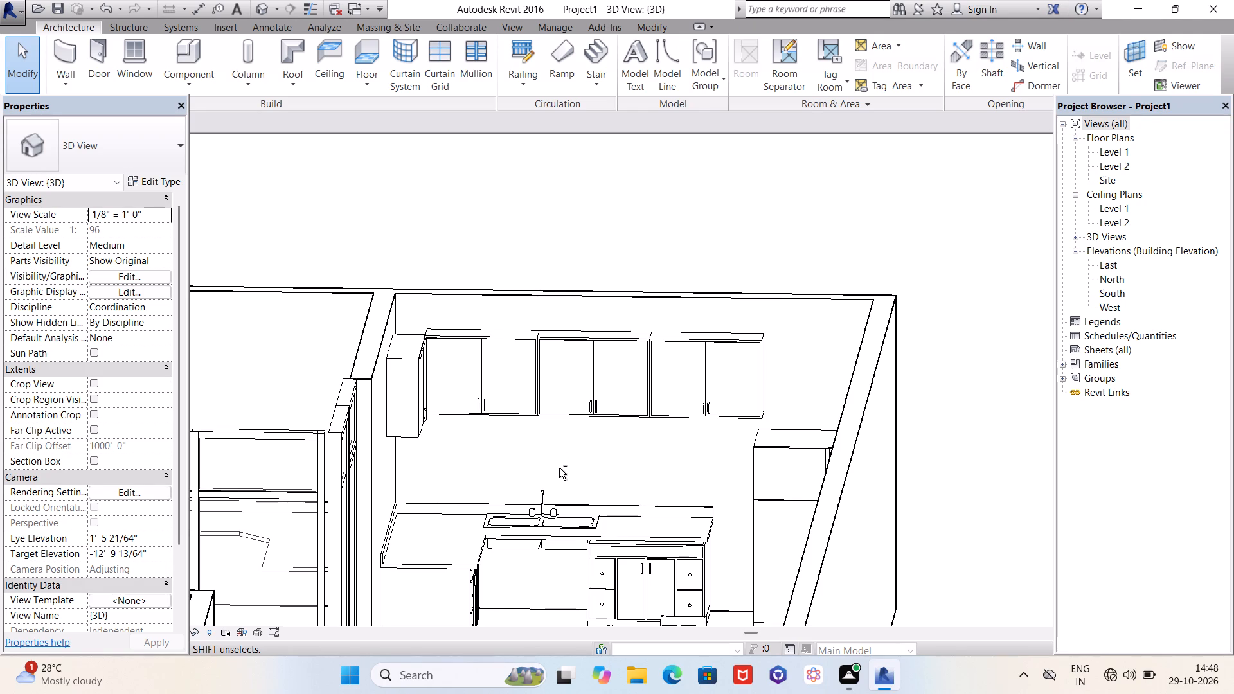
middle_click_drag(558, 468, 355, 555, "shift")
scroll(569, 393, "down", 3)
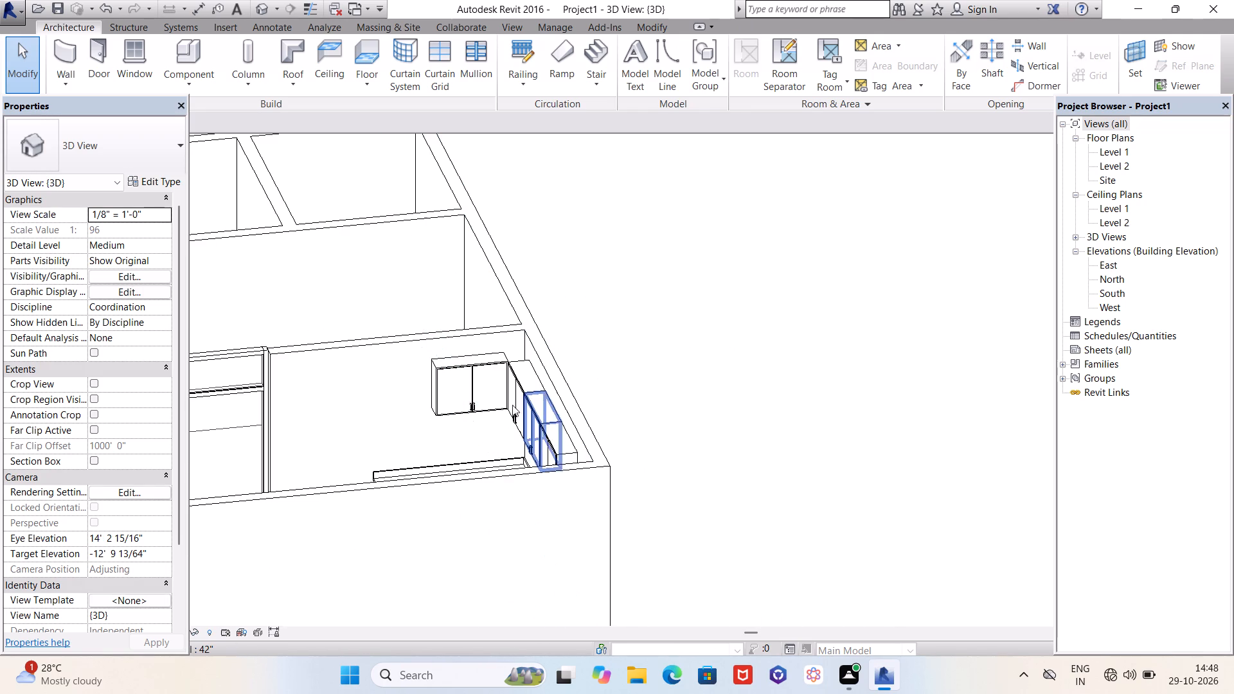
left_click(447, 409)
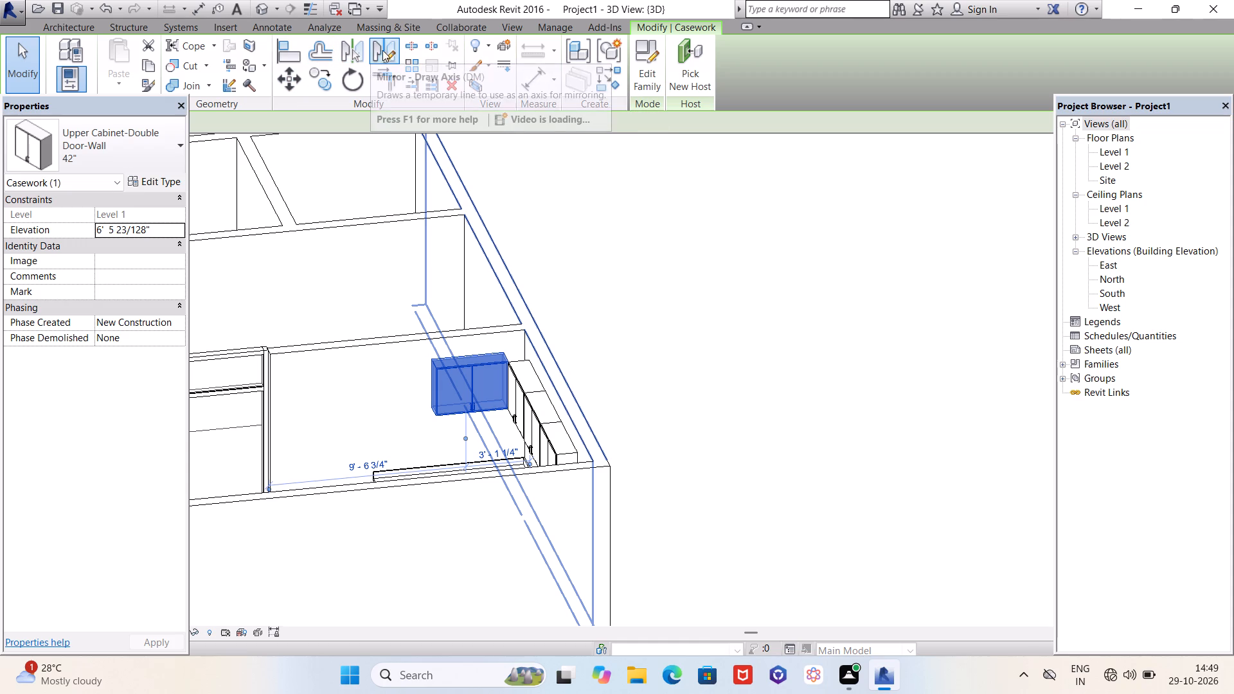
left_click(328, 82)
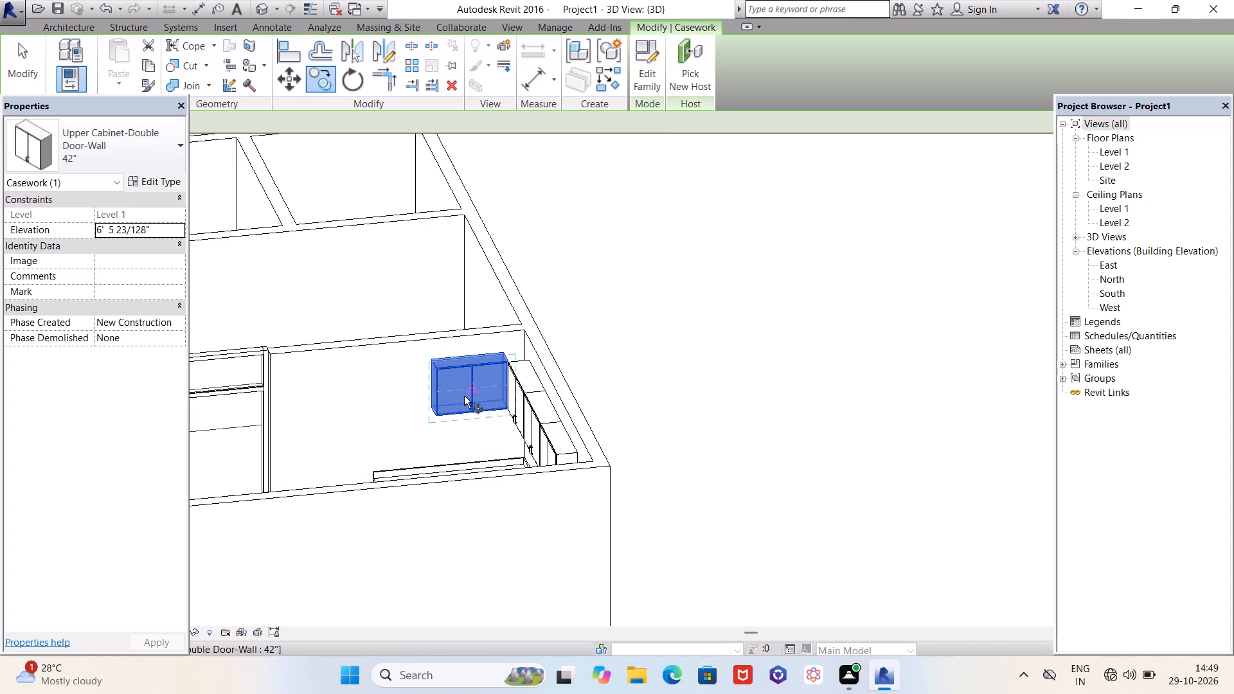
scroll(438, 382, "up", 7)
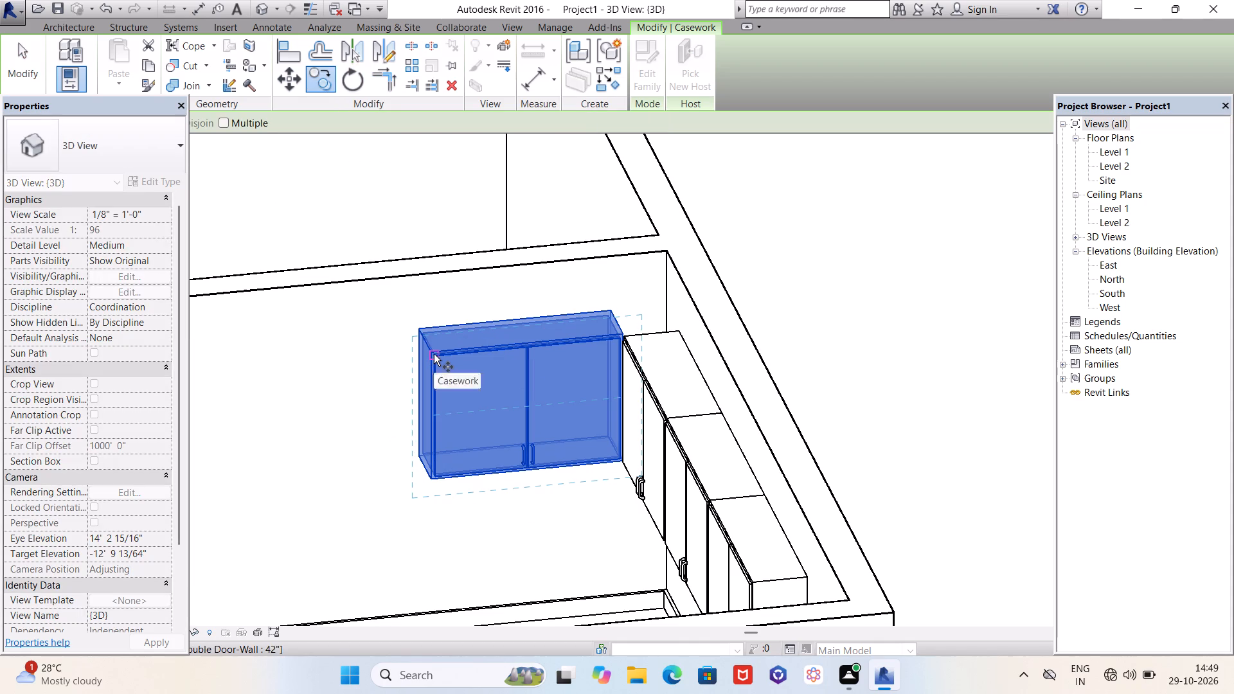
left_click(434, 354)
scroll(434, 354, "down", 7)
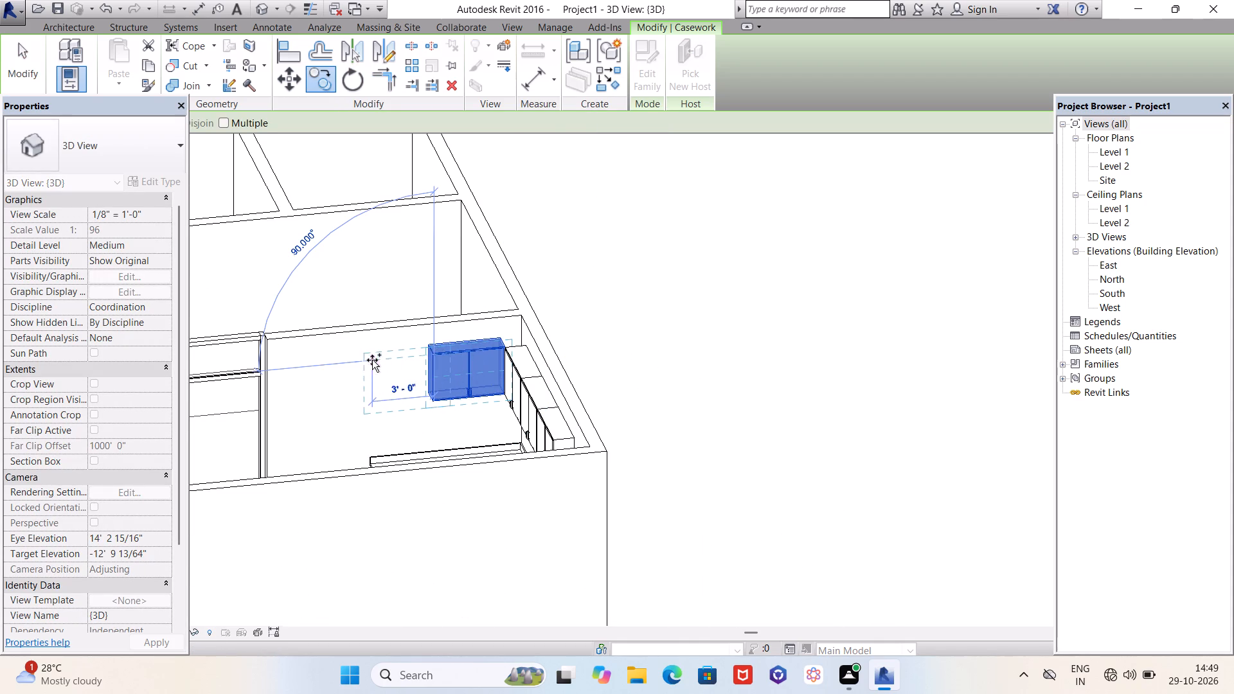
left_click(341, 362)
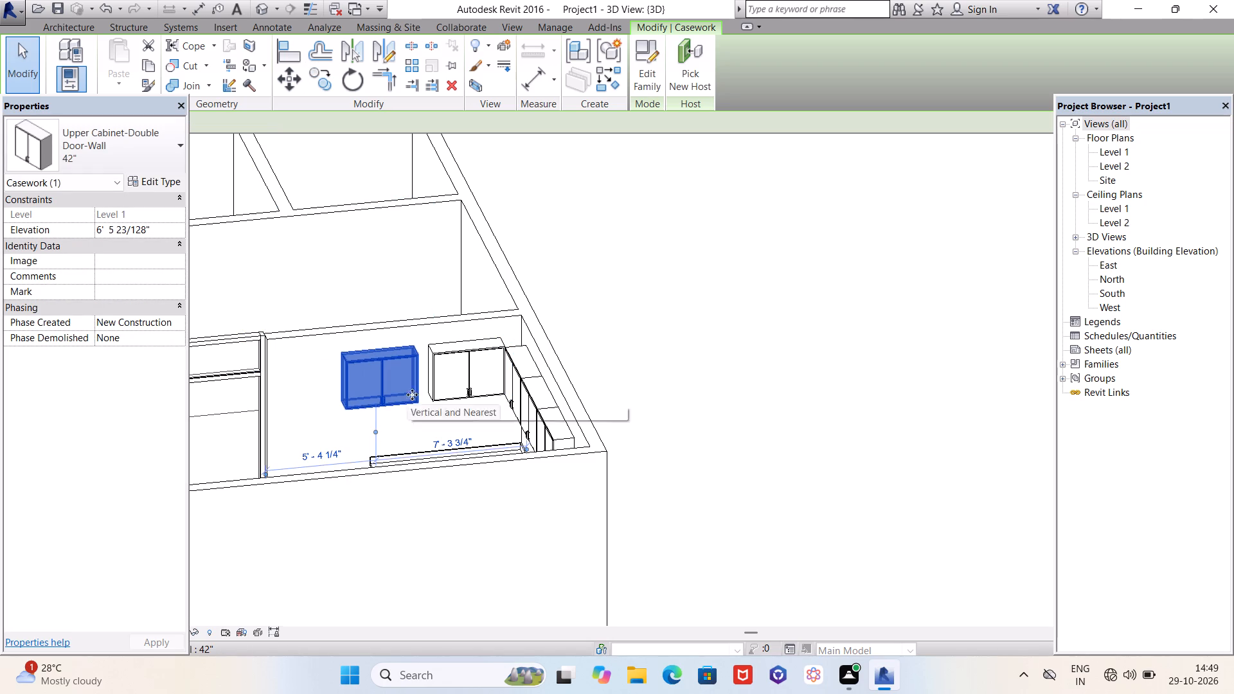
Nudge the copied upper cabinet toward the original until their sides meet, with its dimension to the corner wall at about 6' - 7 1/2".
key("Right")
key("Right")
key("Right")
key("Right")
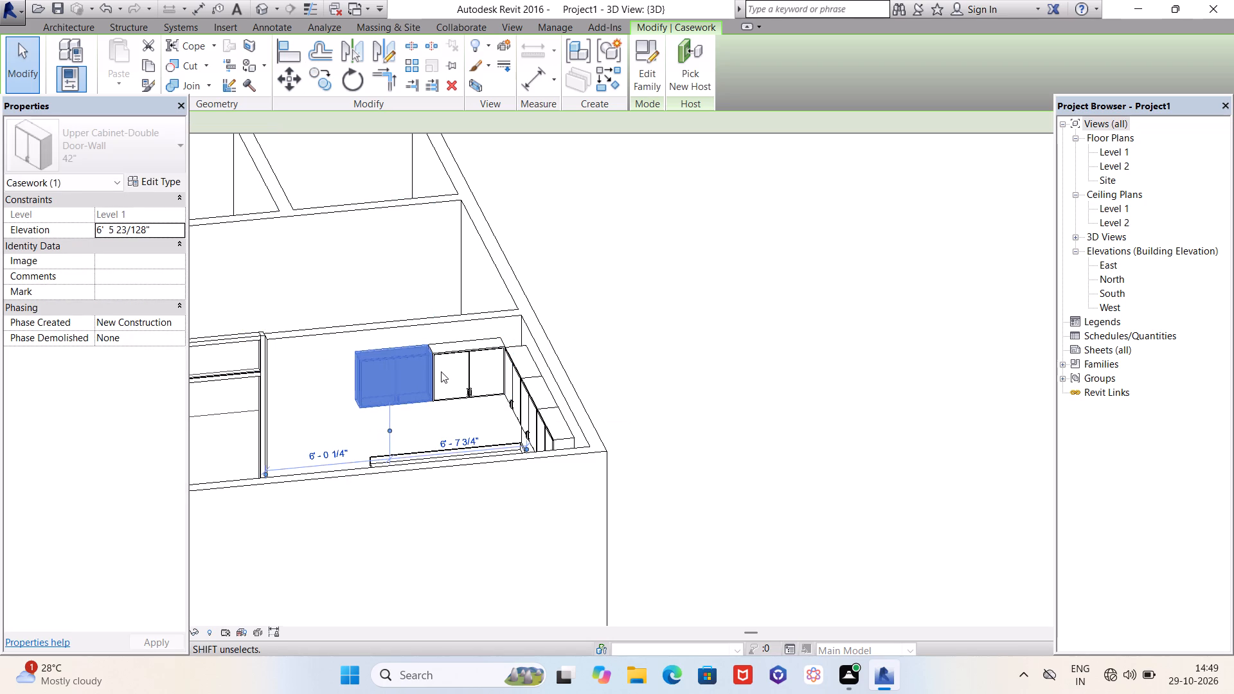
scroll(434, 372, "up", 13)
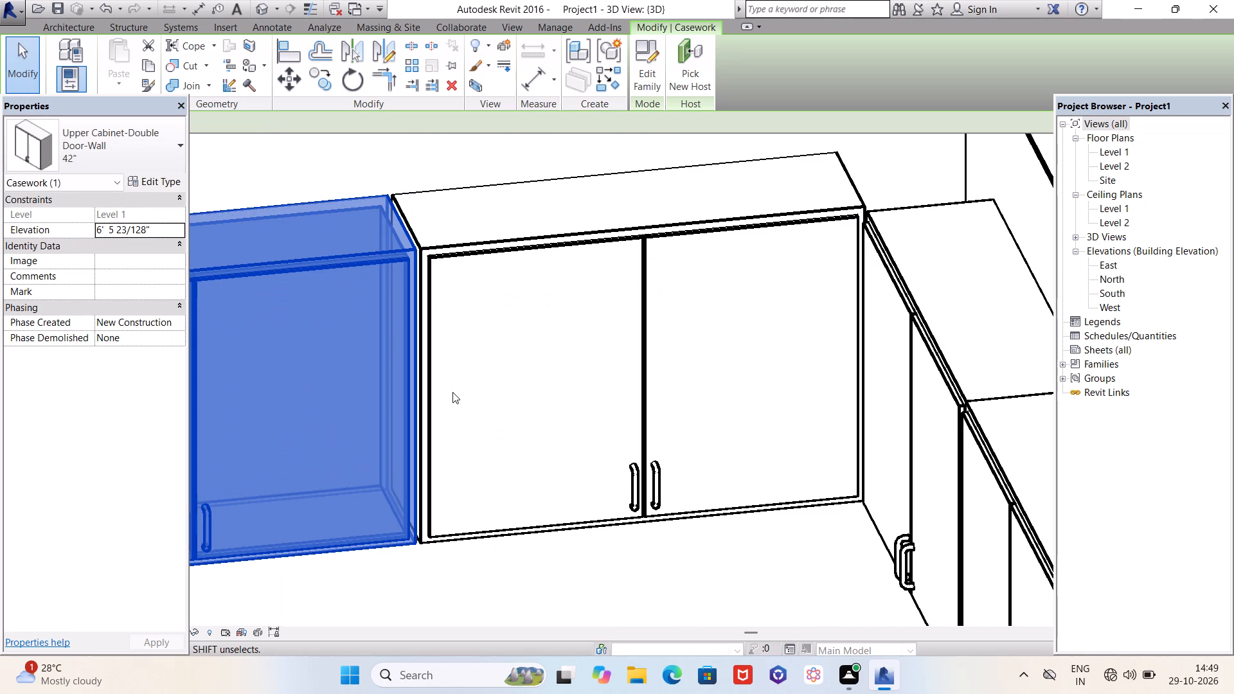
middle_click_drag(452, 393, 417, 406, "shift")
key("Right")
key("Escape")
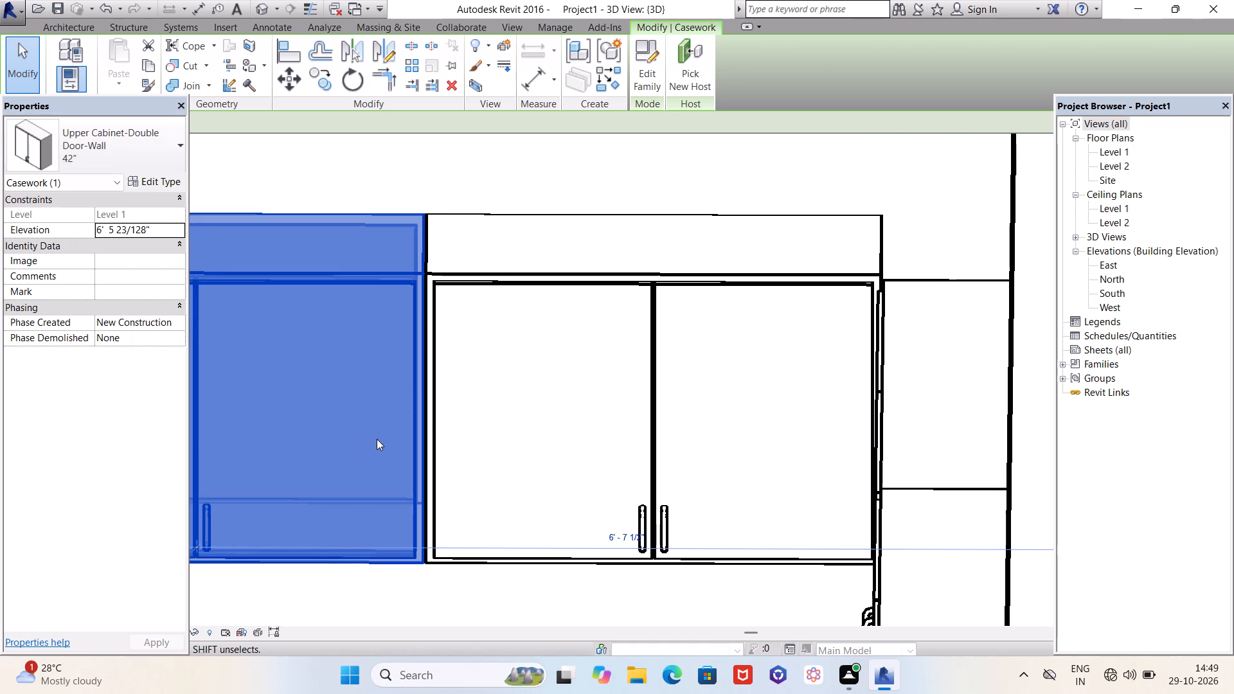
Examine the kitchen's upper cabinets, countertop and dining area, and the whole building in 3D from several angles.
scroll(567, 380, "down", 6)
scroll(685, 360, "down", 5)
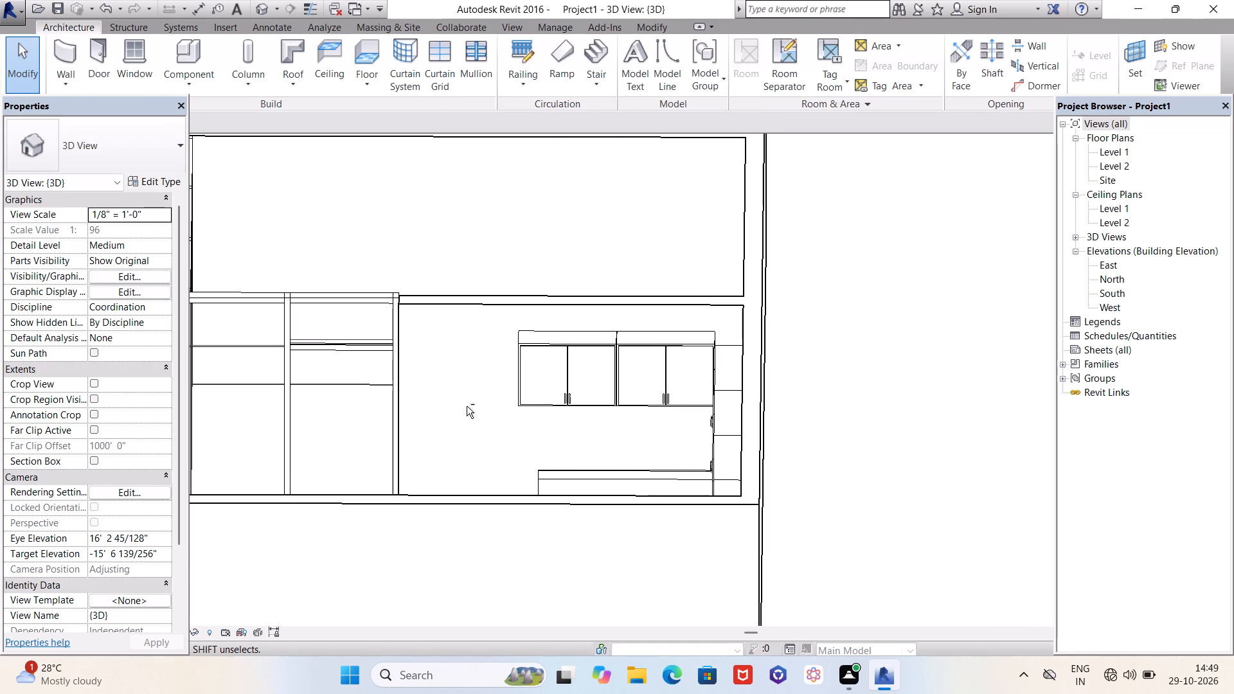
middle_click_drag(465, 405, 680, 423, "shift")
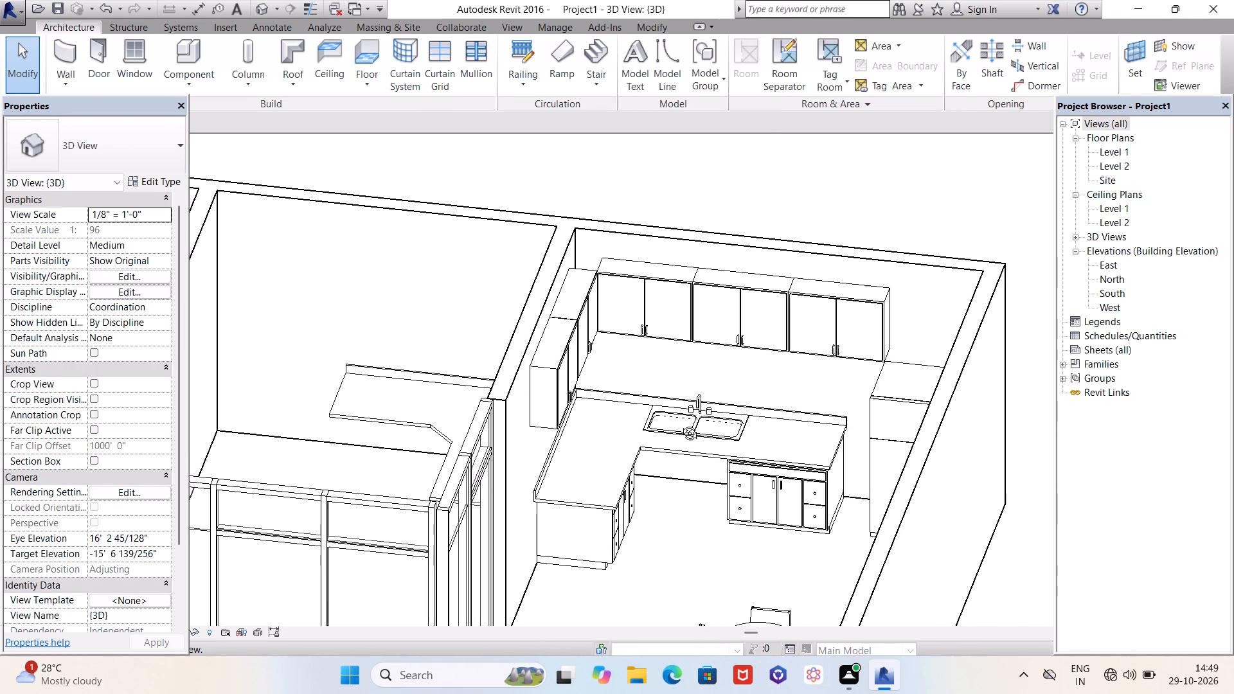
middle_click_drag(680, 423, 710, 339, "shift")
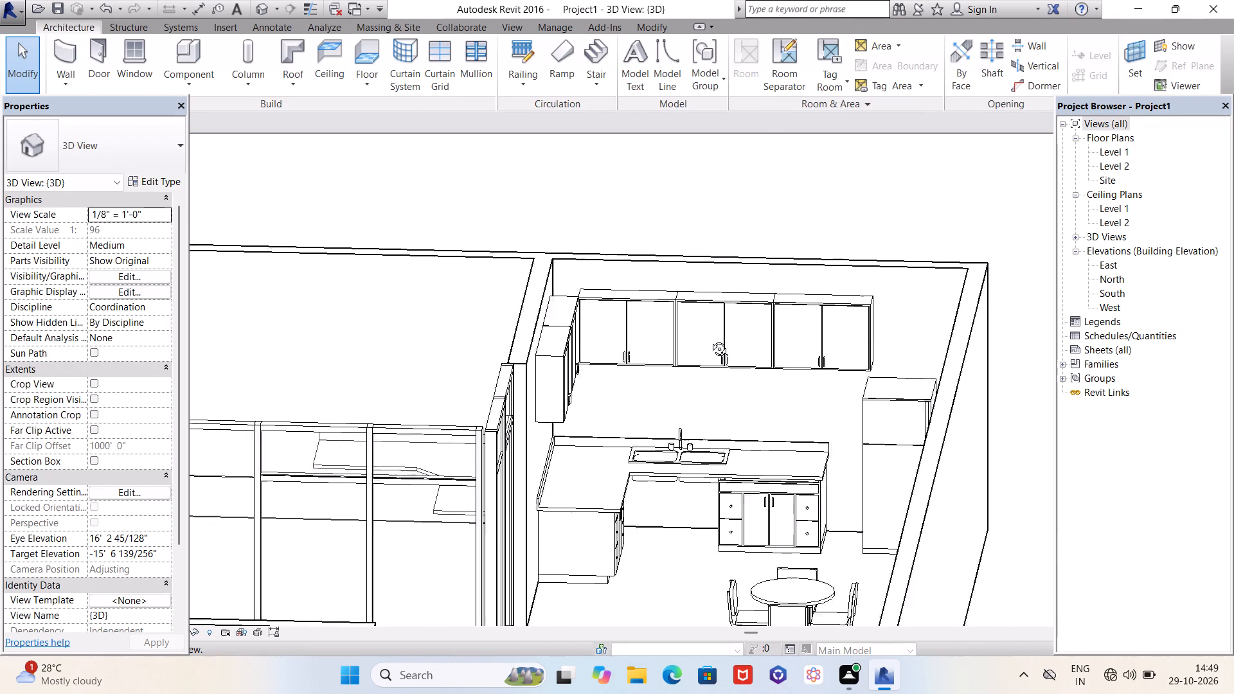
middle_click_drag(710, 339, 717, 373, "shift")
scroll(619, 335, "down", 2)
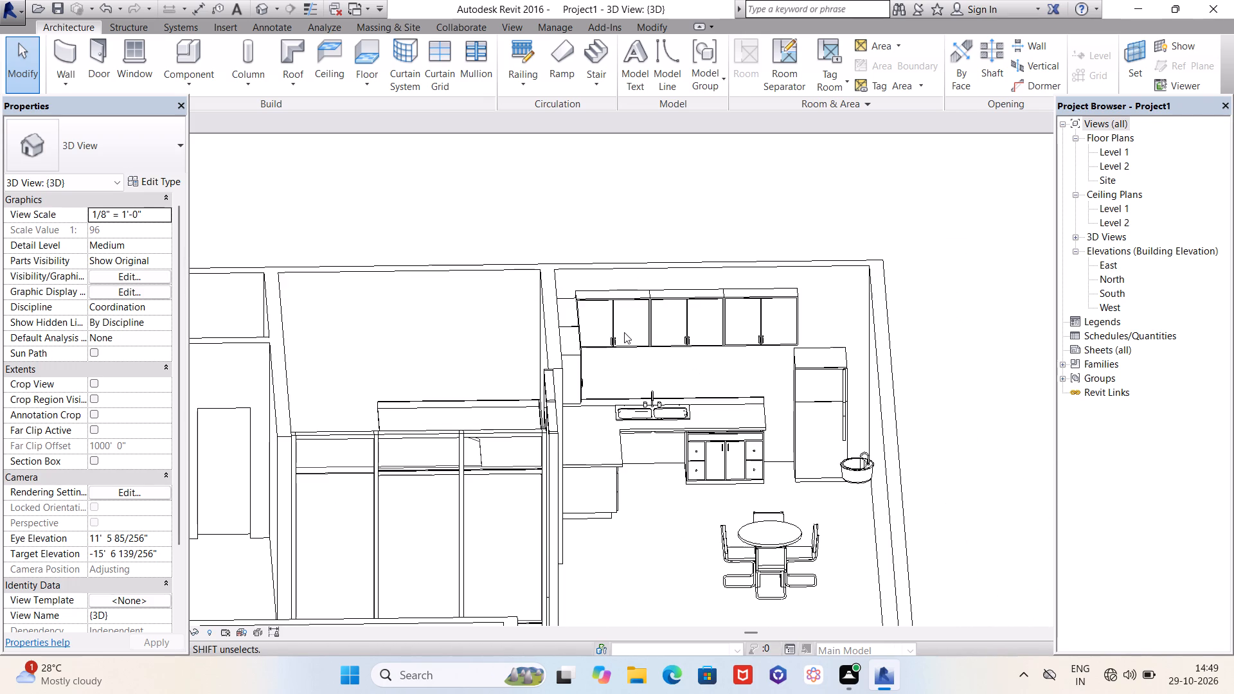
scroll(628, 345, "down", 3)
middle_click_drag(695, 411, 652, 472, "shift")
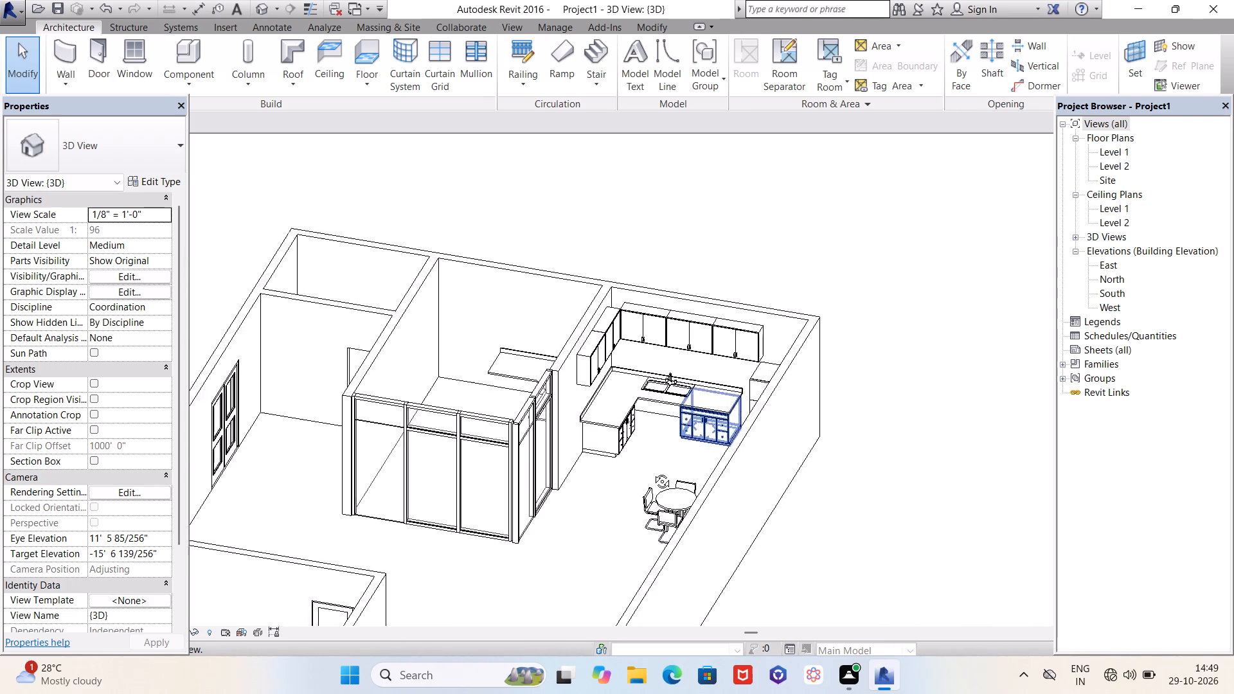
middle_click_drag(652, 472, 823, 526, "shift")
scroll(492, 270, "down", 5)
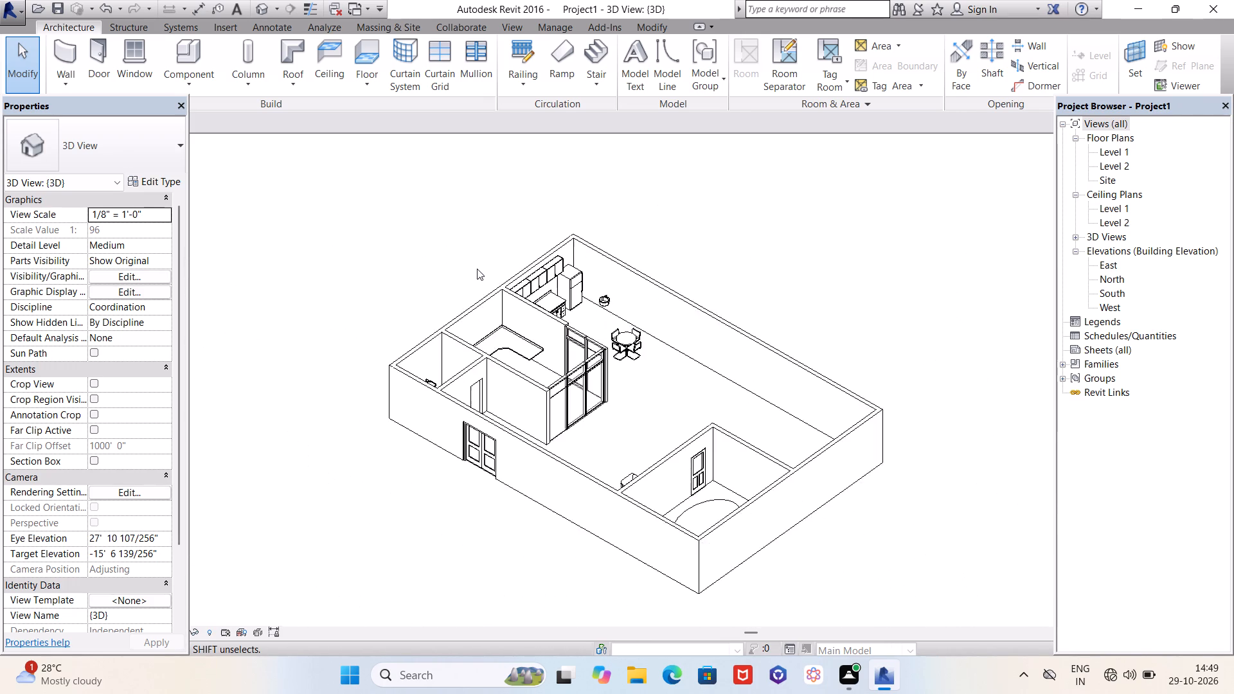
scroll(476, 263, "down", 4)
middle_click_drag(470, 262, 539, 428, "shift")
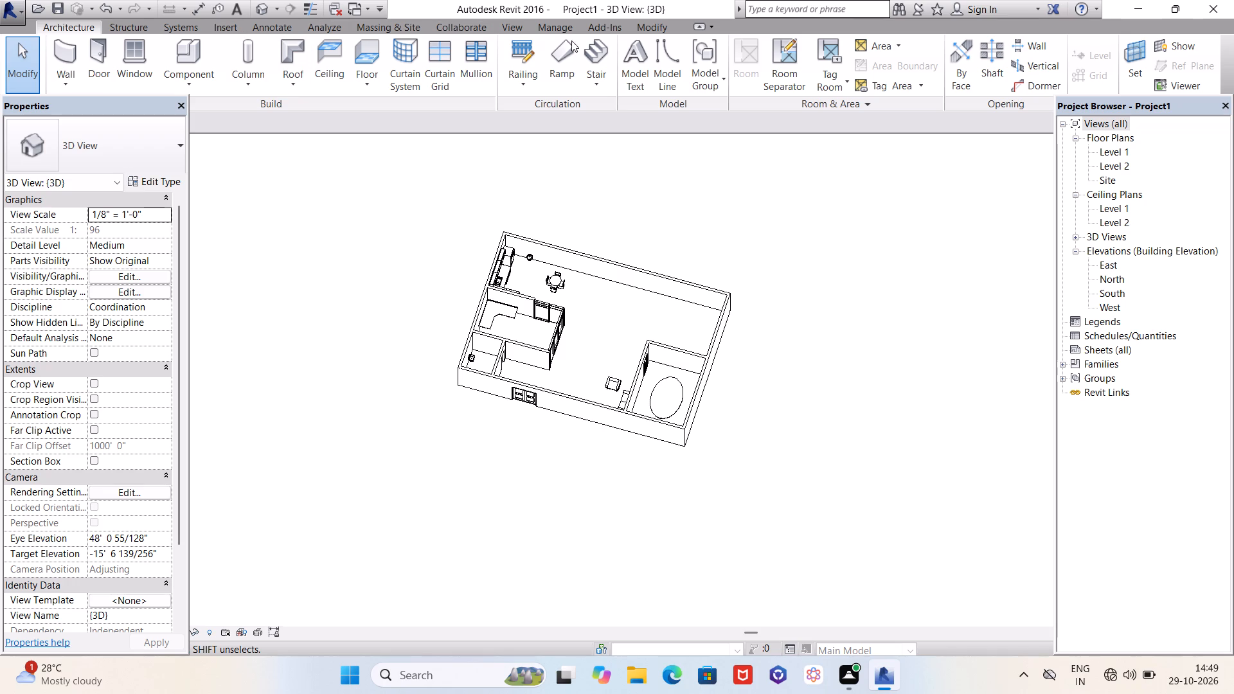
Open the Level 1 floor plan and examine the overall room layout, including the room with the L-shaped countertop.
double_click(1104, 156)
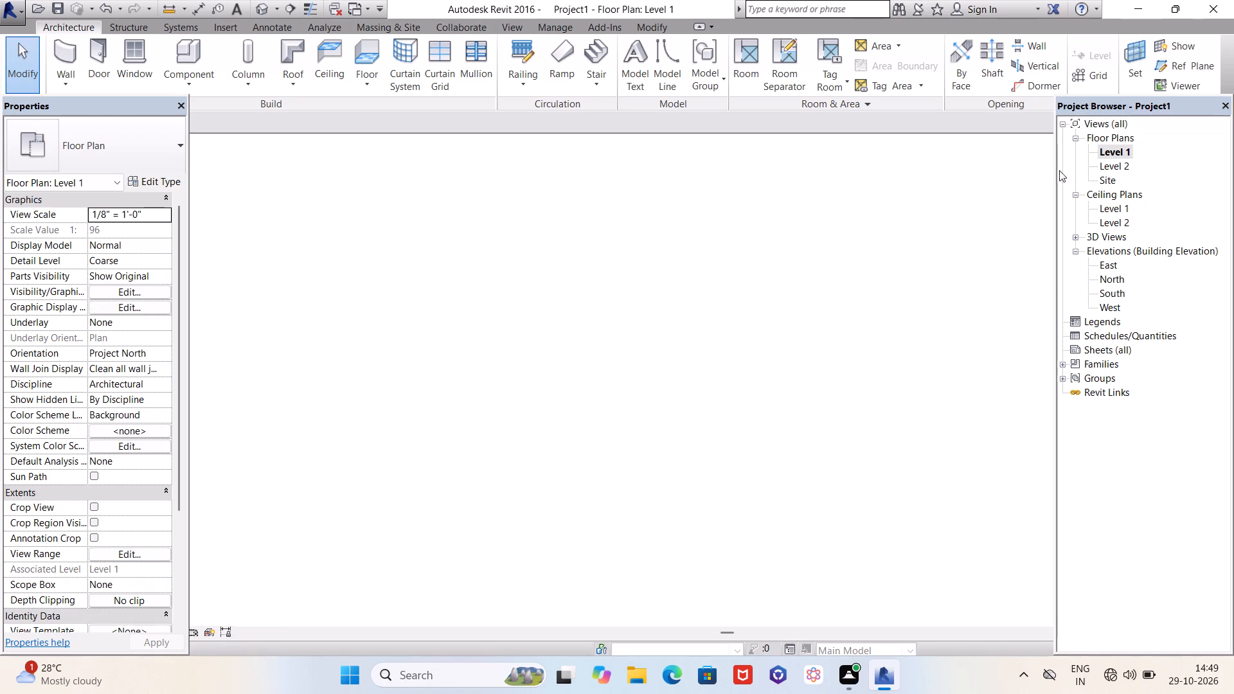
scroll(755, 324, "down", 5)
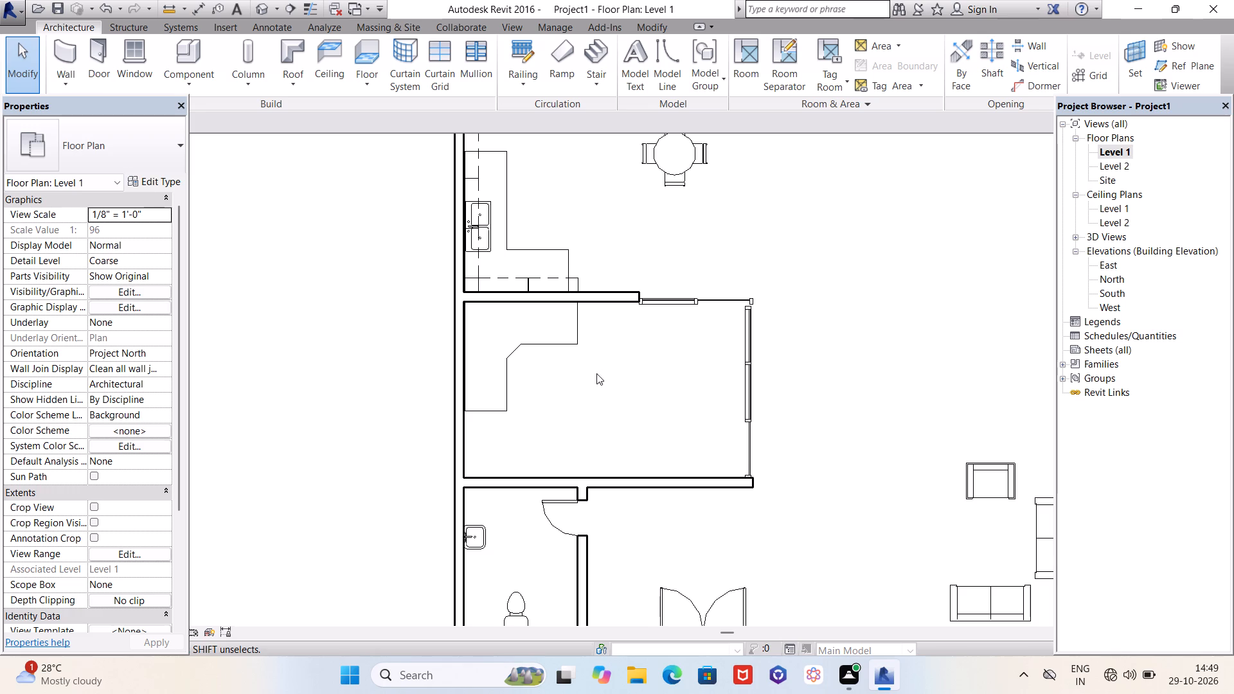
scroll(595, 331, "down", 4)
scroll(452, 351, "down", 3)
scroll(796, 278, "up", 4)
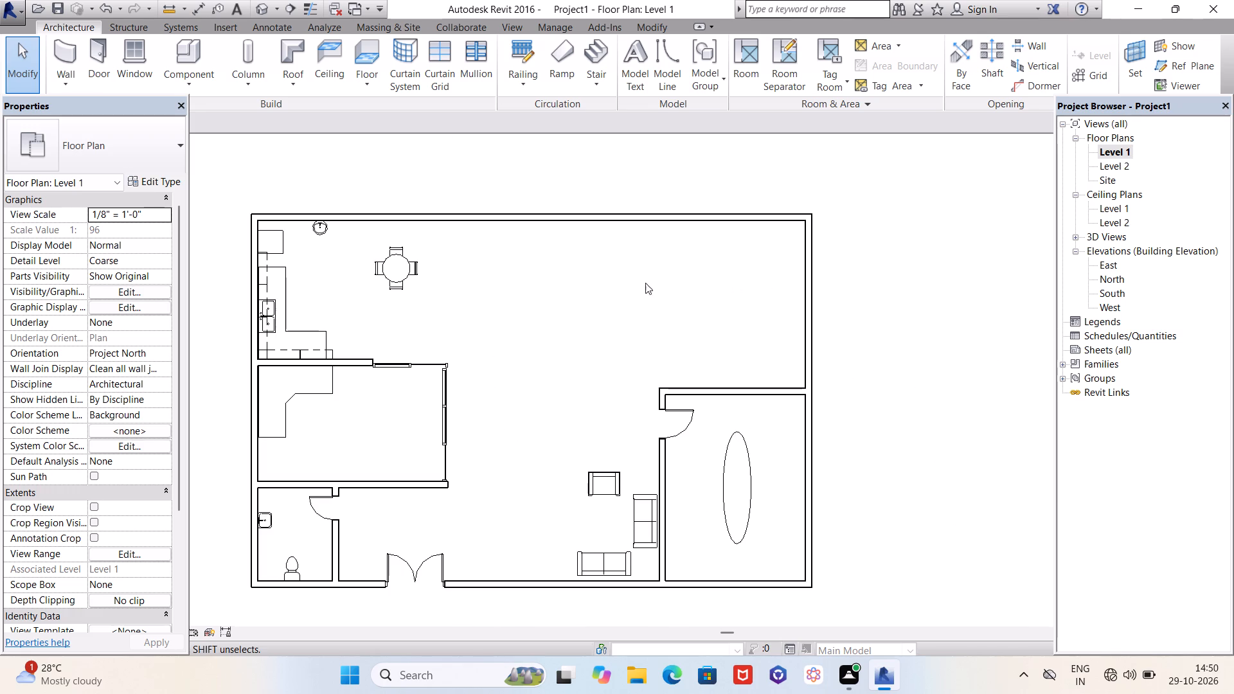
scroll(524, 307, "down", 2)
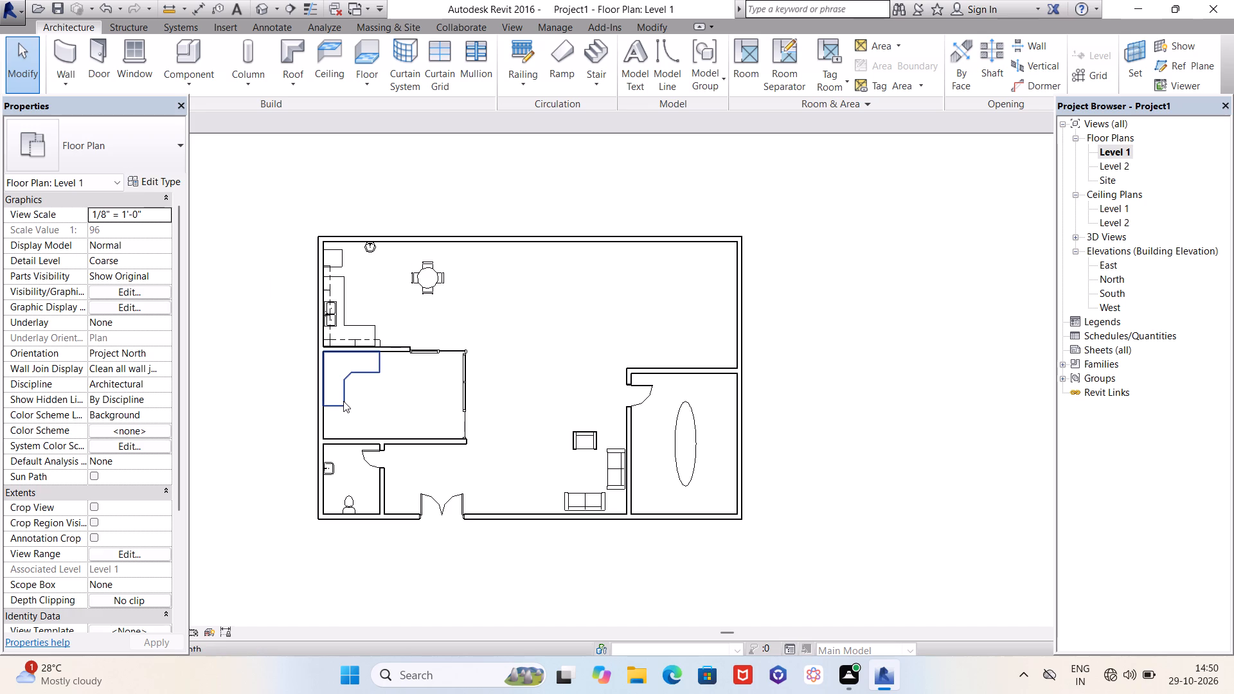
scroll(343, 401, "up", 2)
scroll(335, 414, "down", 2)
scroll(336, 395, "up", 3)
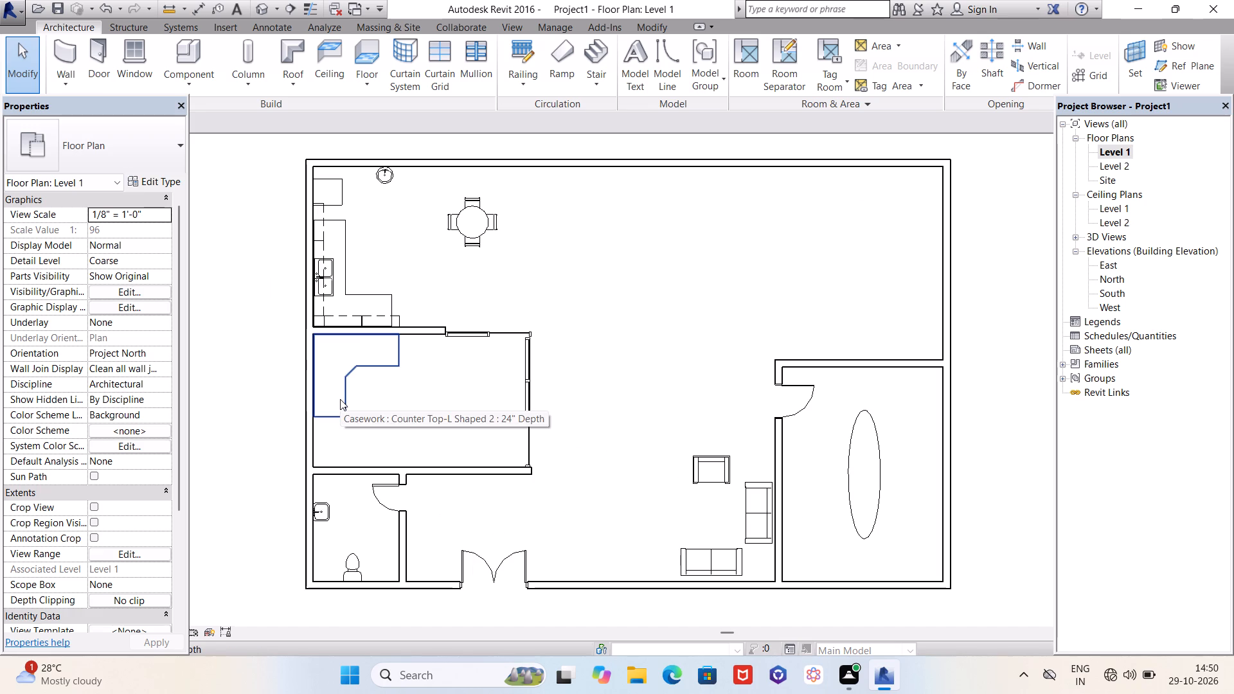
Start placing a component in the Level 1 floor plan.
left_click(181, 53)
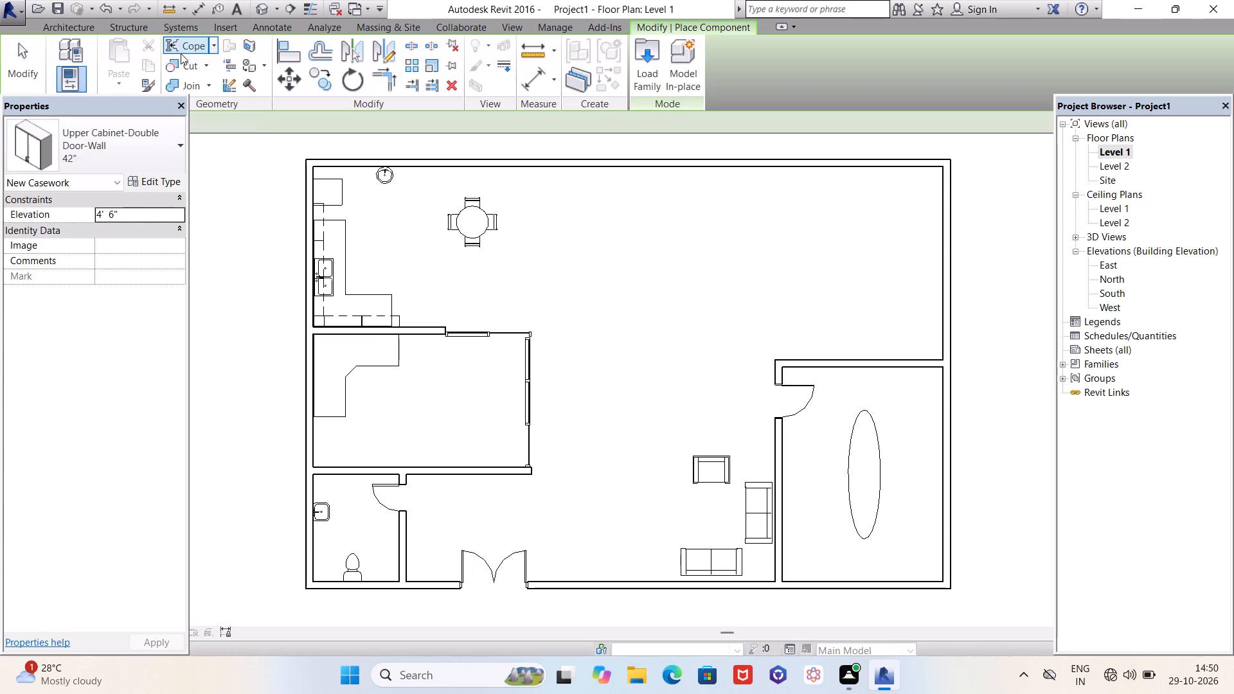
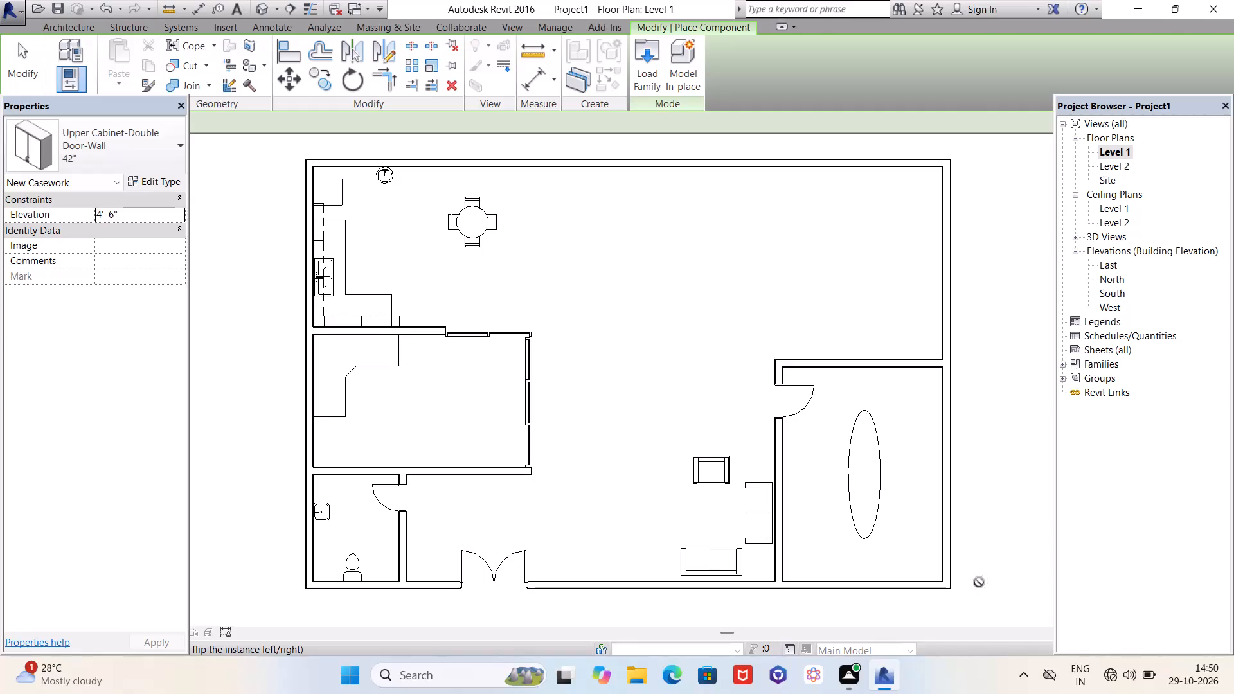
Restart component placement and load the Chair-Executive family from the library's Furniture Seating folder.
key("Escape")
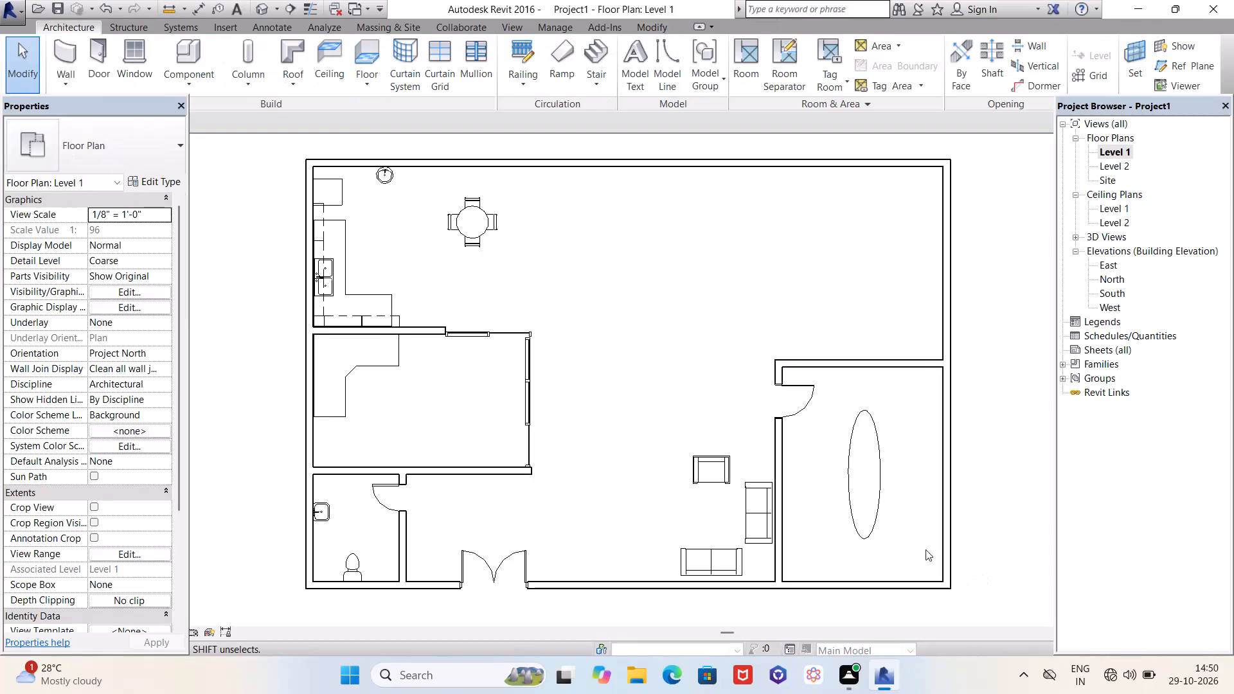
left_click(195, 46)
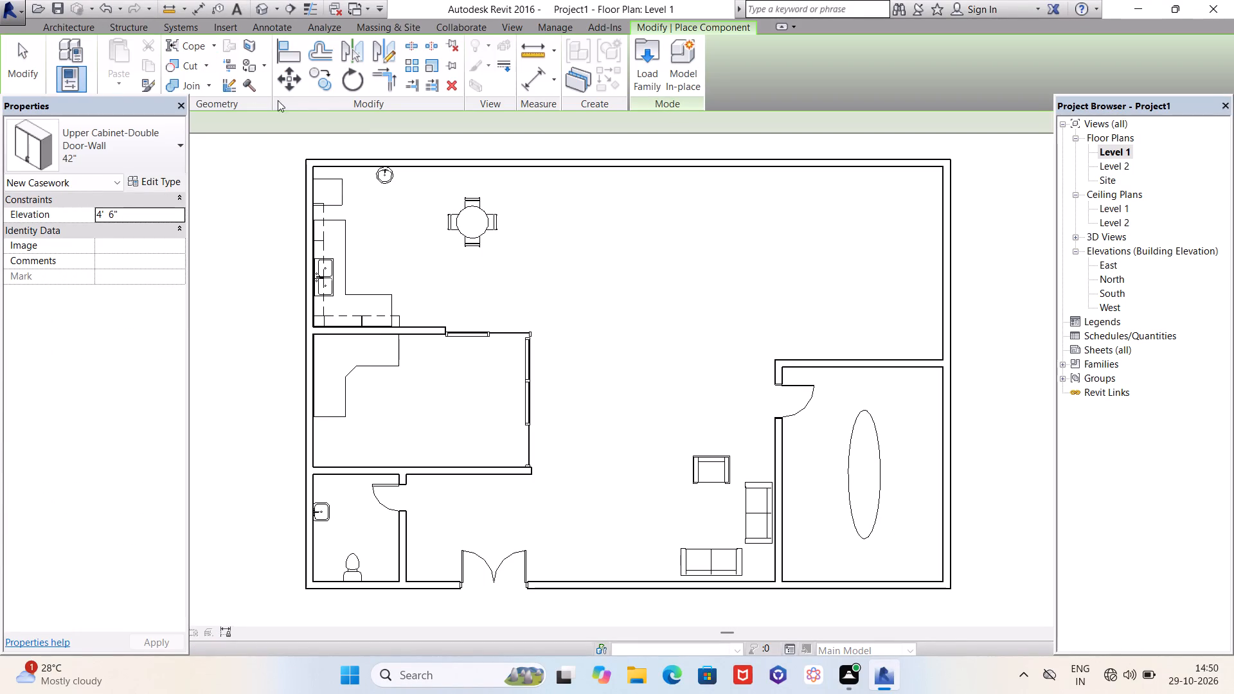
left_click(656, 49)
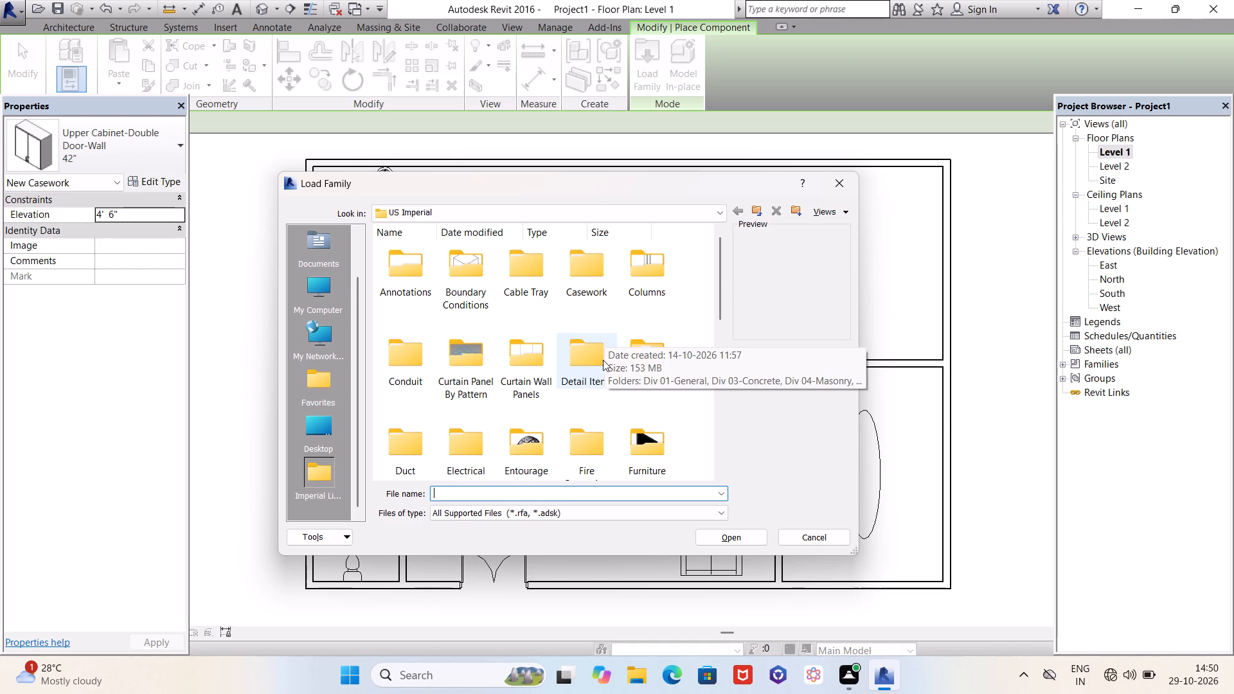
scroll(603, 360, "down", 1)
double_click(644, 320)
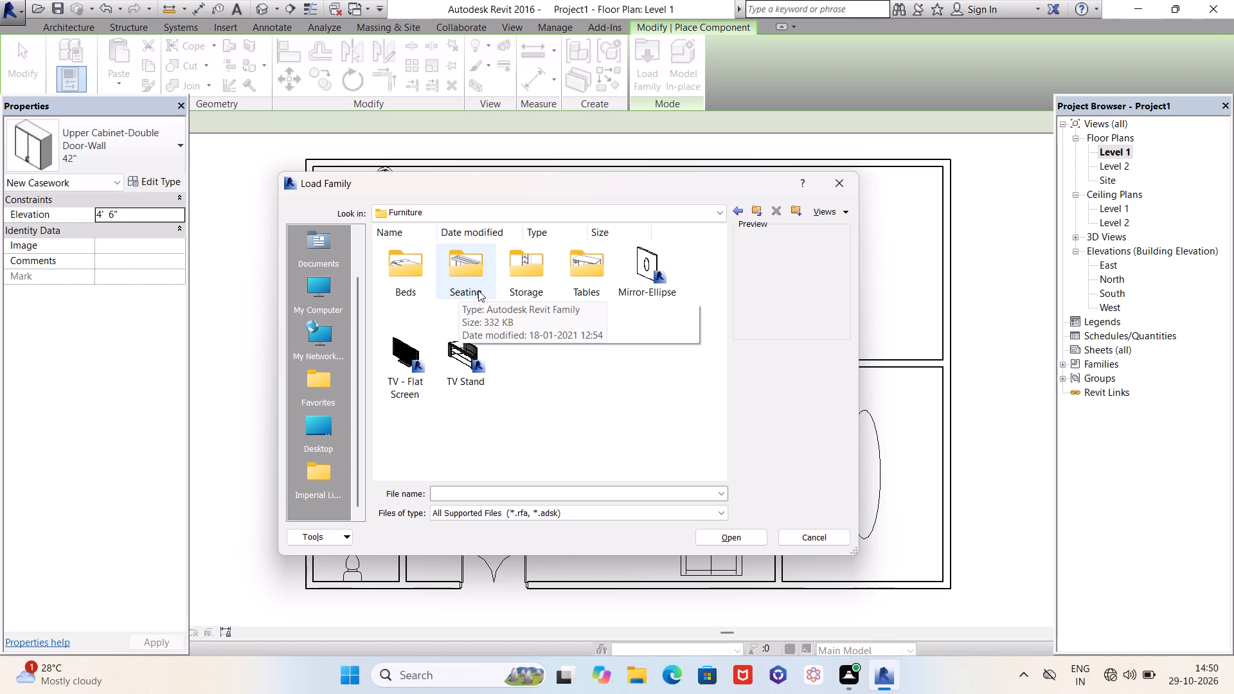
double_click(458, 254)
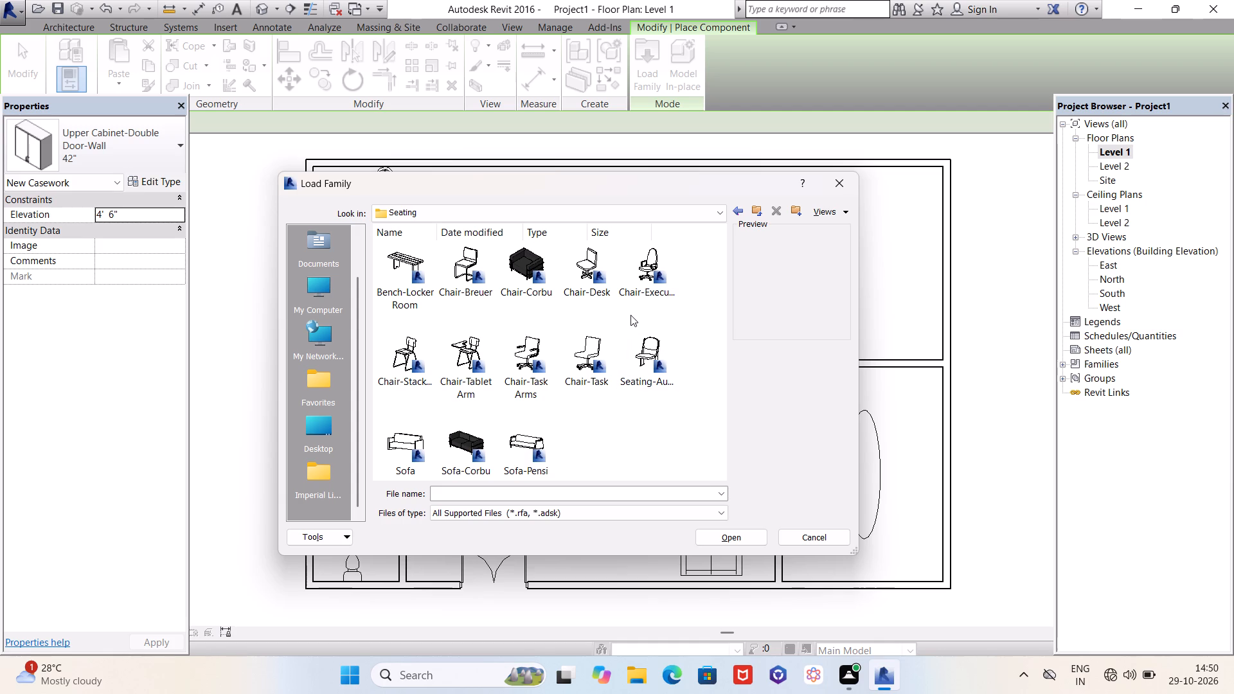
left_click(538, 356)
left_click(644, 264)
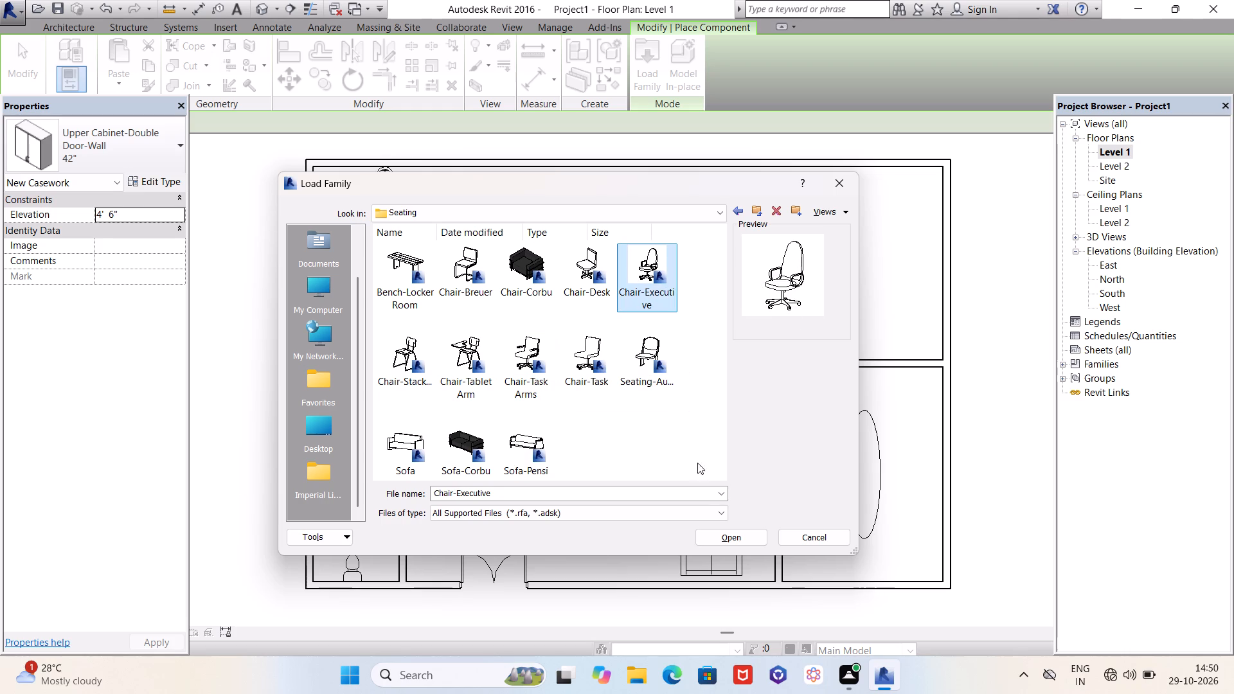
left_click(747, 542)
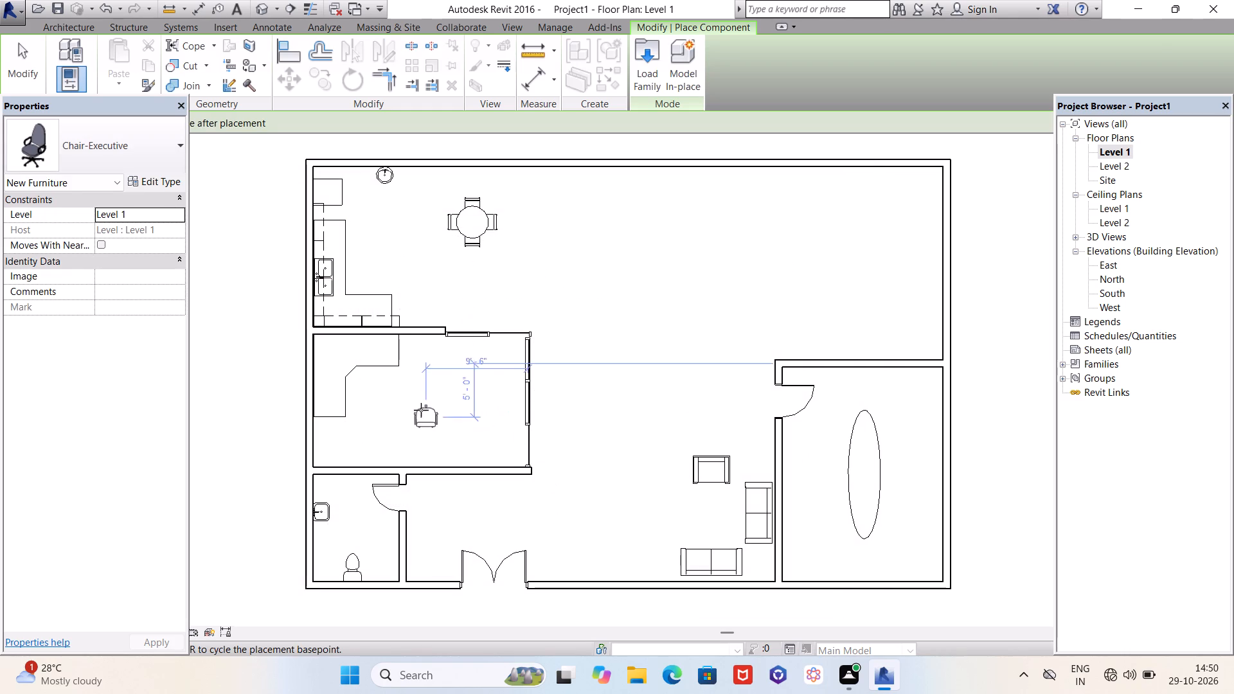
Place the executive chair diagonally at the inner corner of the L-shaped countertop in the room below the kitchen, facing the corner.
key("space")
scroll(364, 382, "up", 2)
key("space")
key("space")
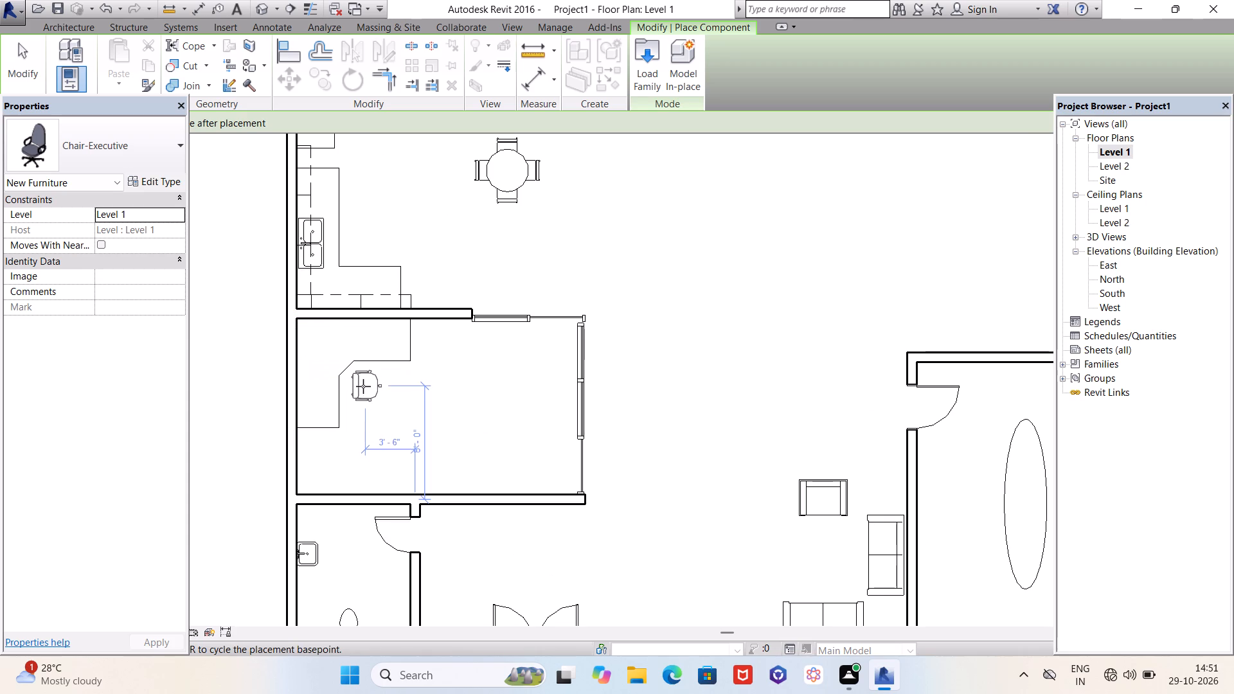
key("space")
key("space")
scroll(361, 377, "up", 2)
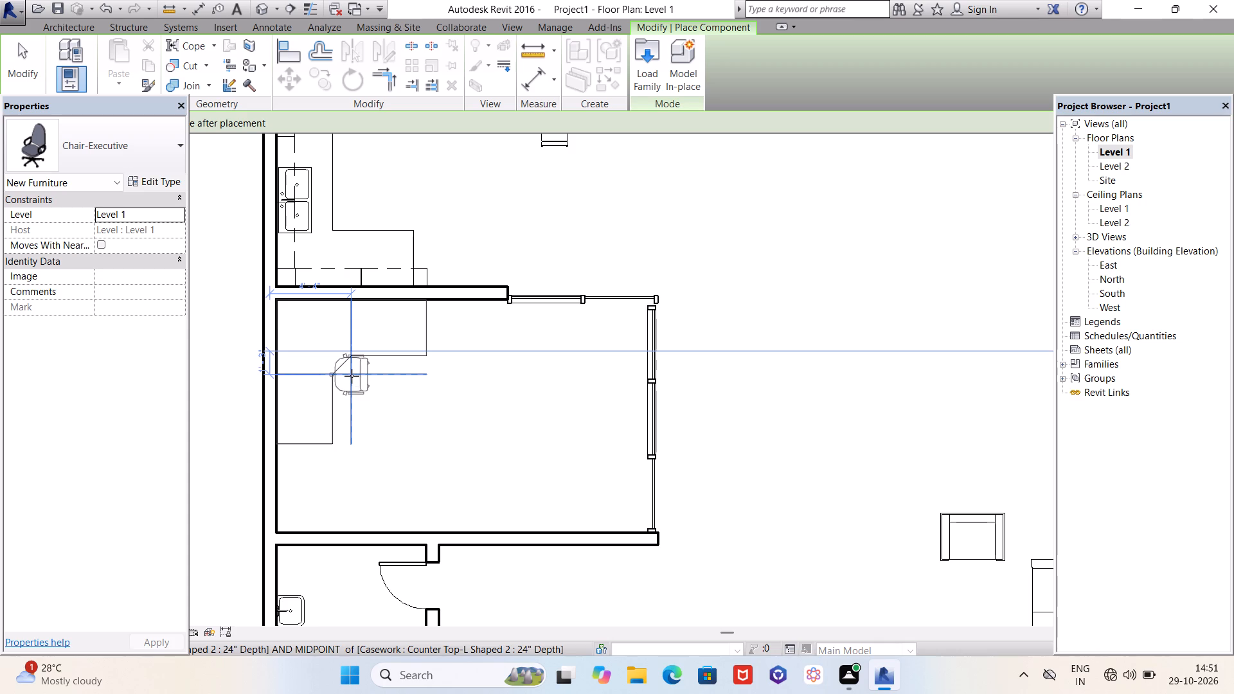
key("space")
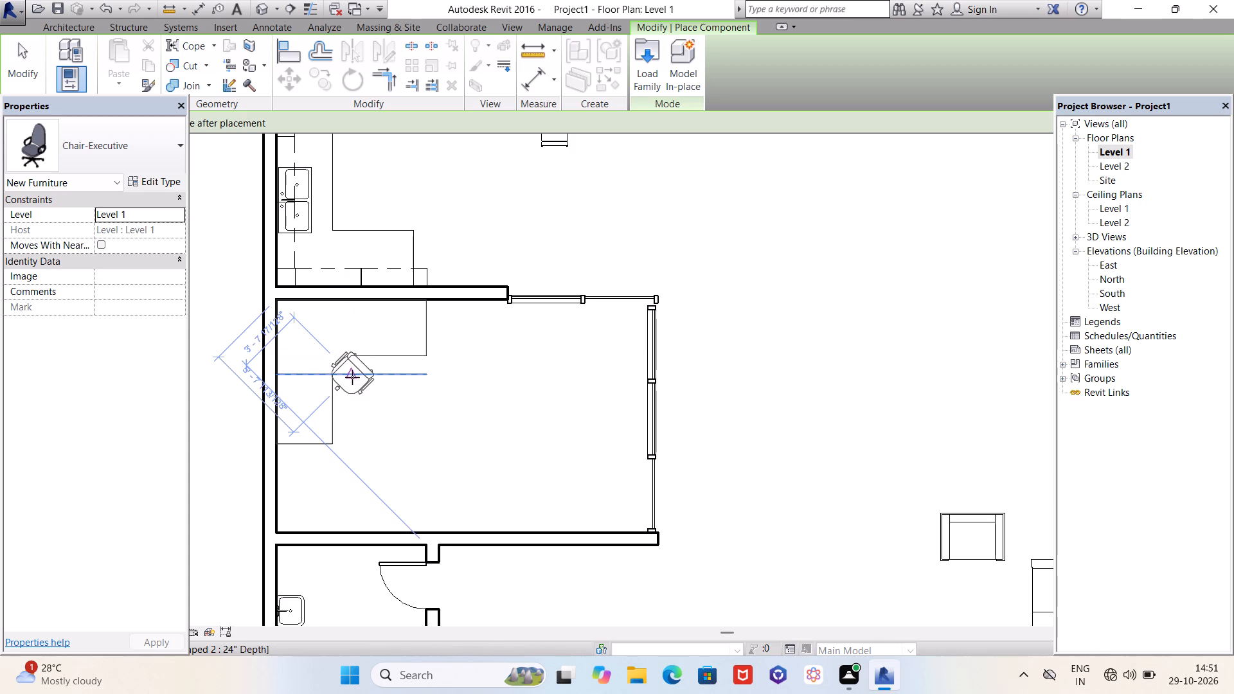
key("space")
key("space")
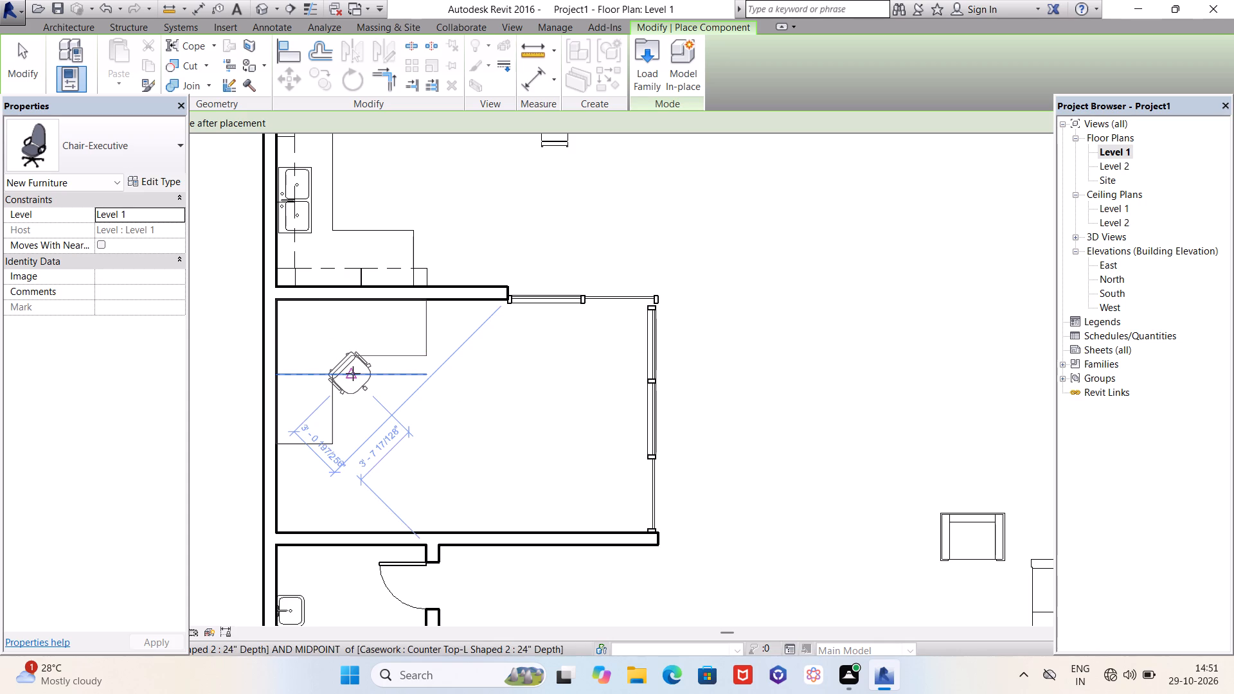
key("space")
key("space")
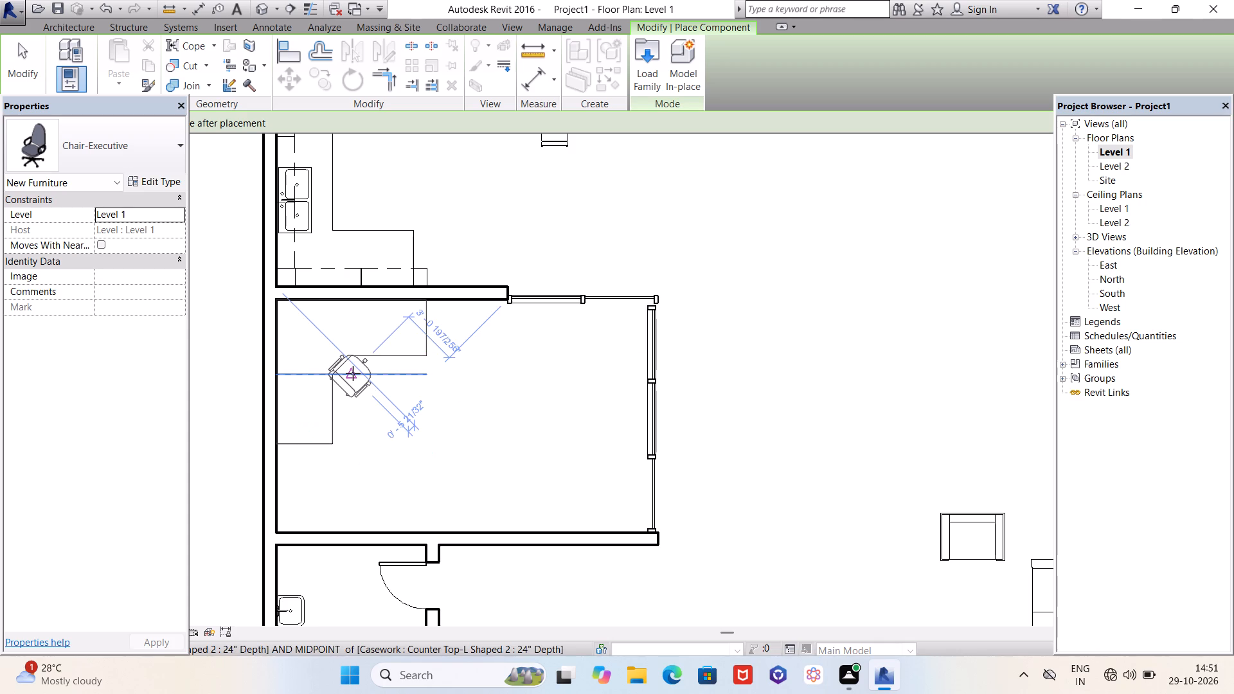
key("space")
key("space")
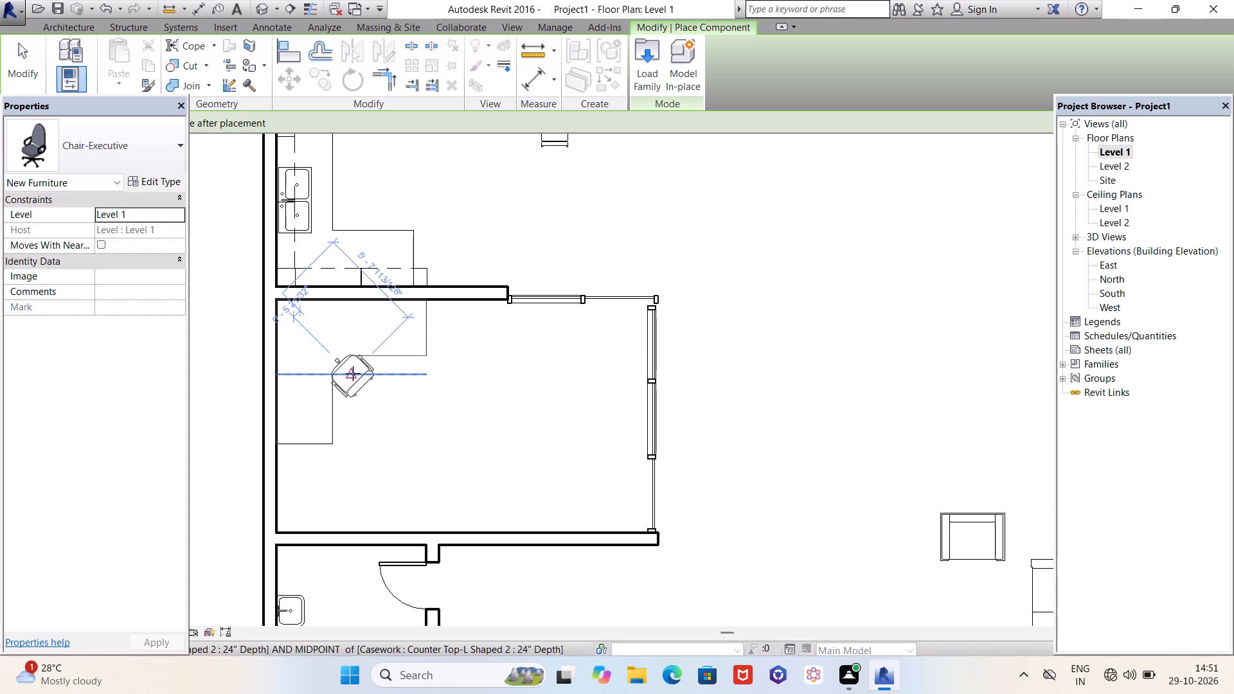
left_click(353, 373)
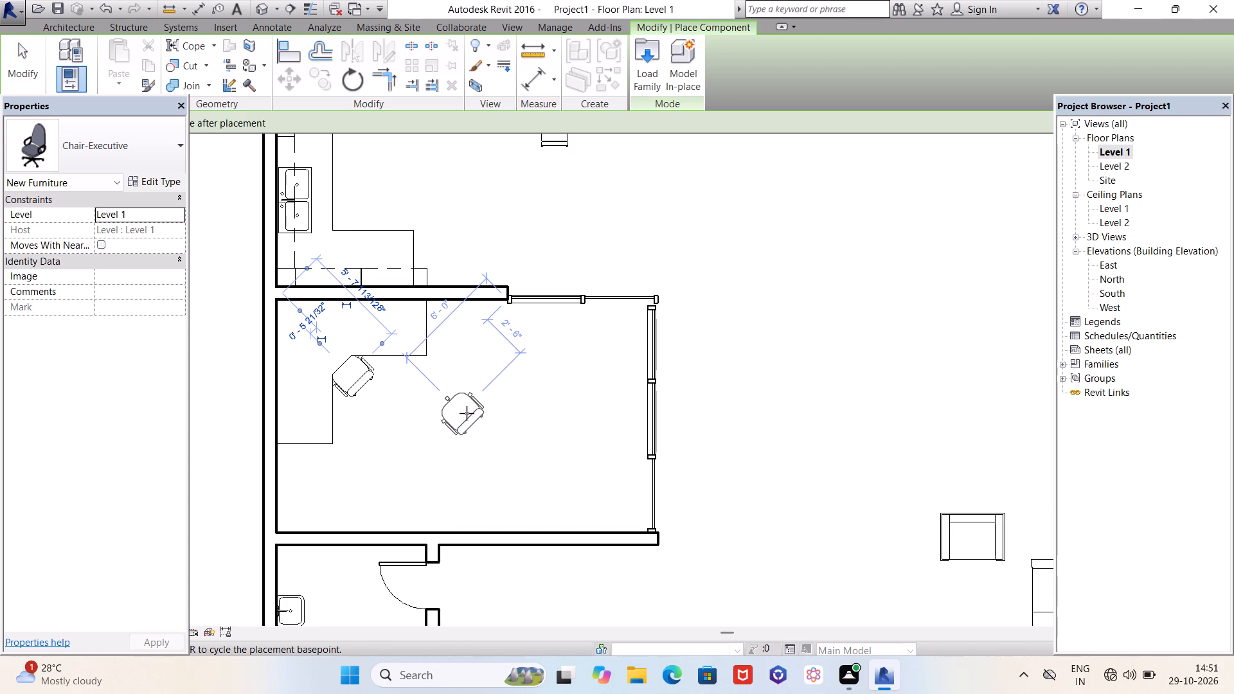
key("Escape")
key("Escape")
Nudge the executive chair left and up so it tucks partly under the L-shaped countertop's angled inner corner.
scroll(493, 410, "down", 4)
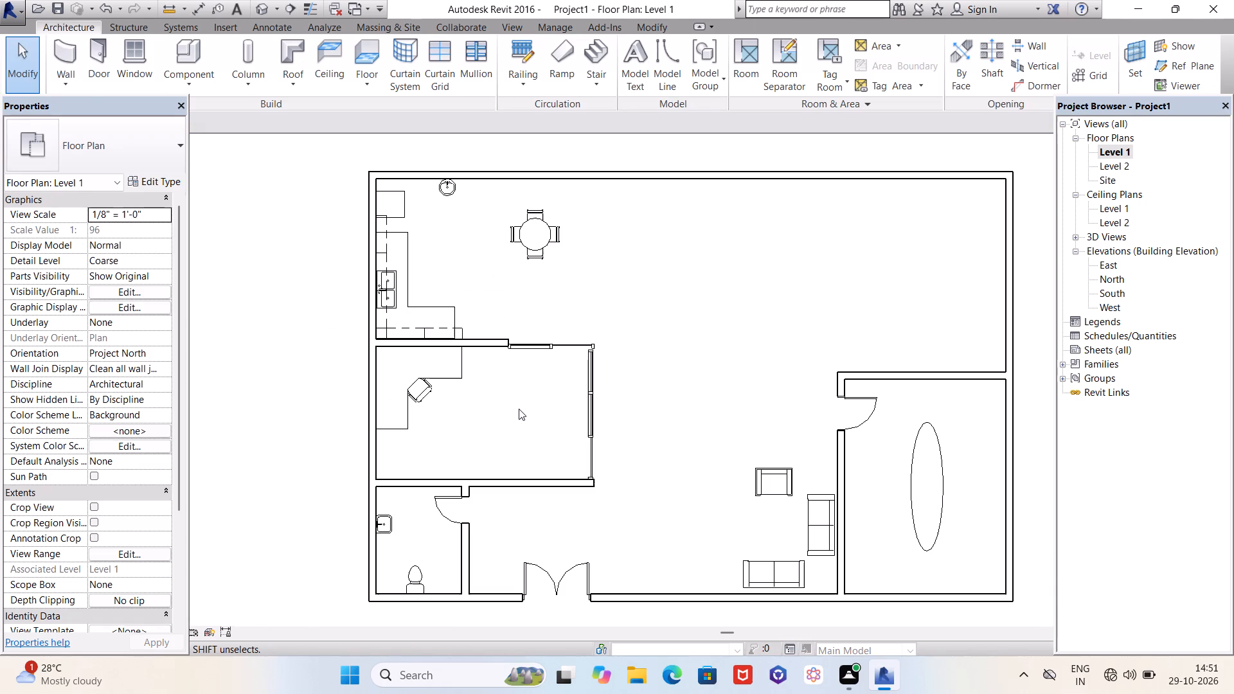
left_click(423, 396)
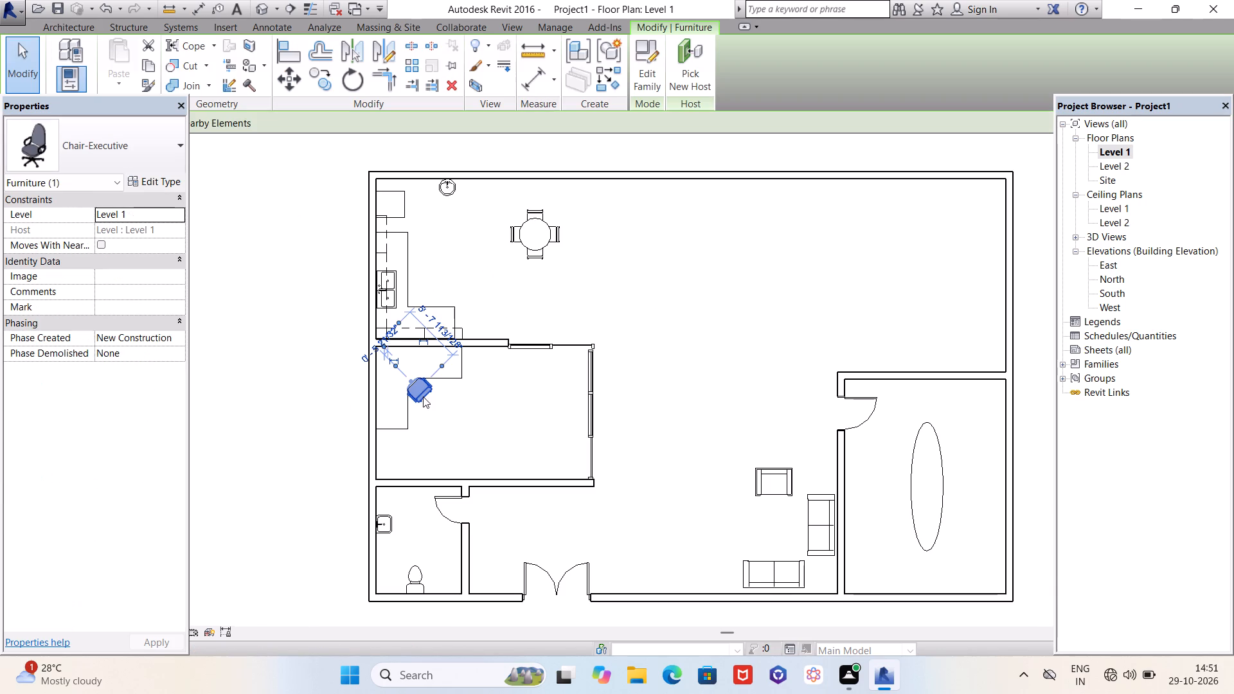
key("Left")
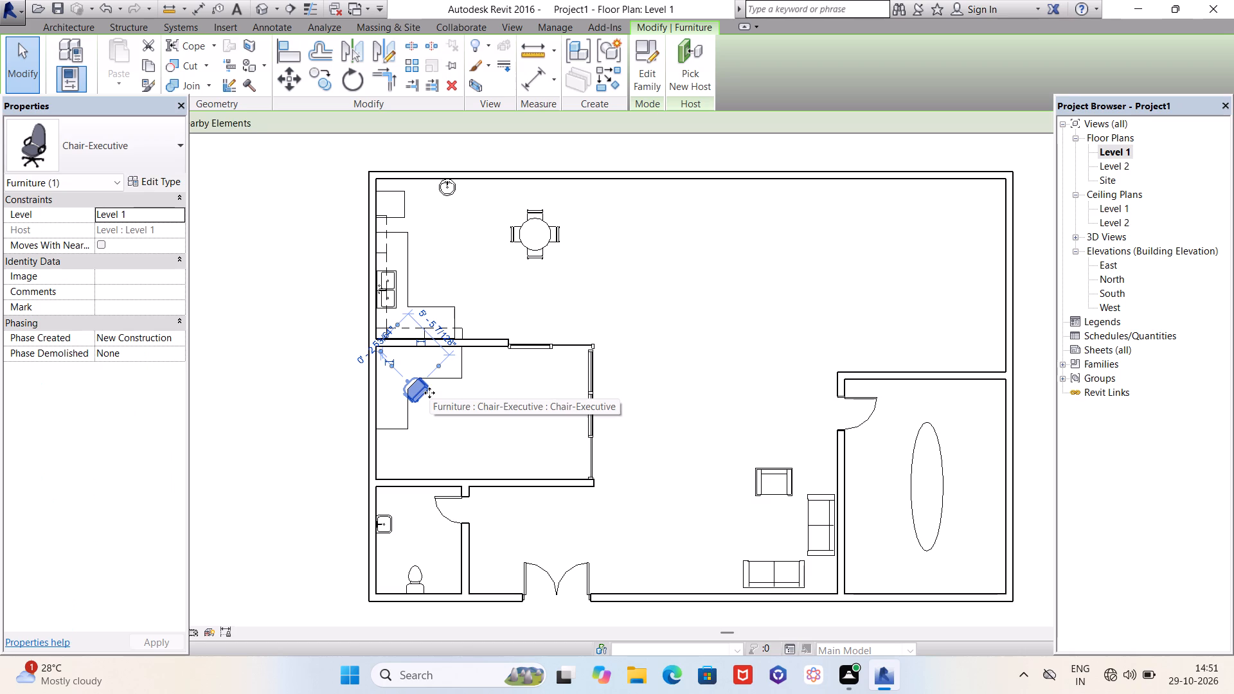
key("Left")
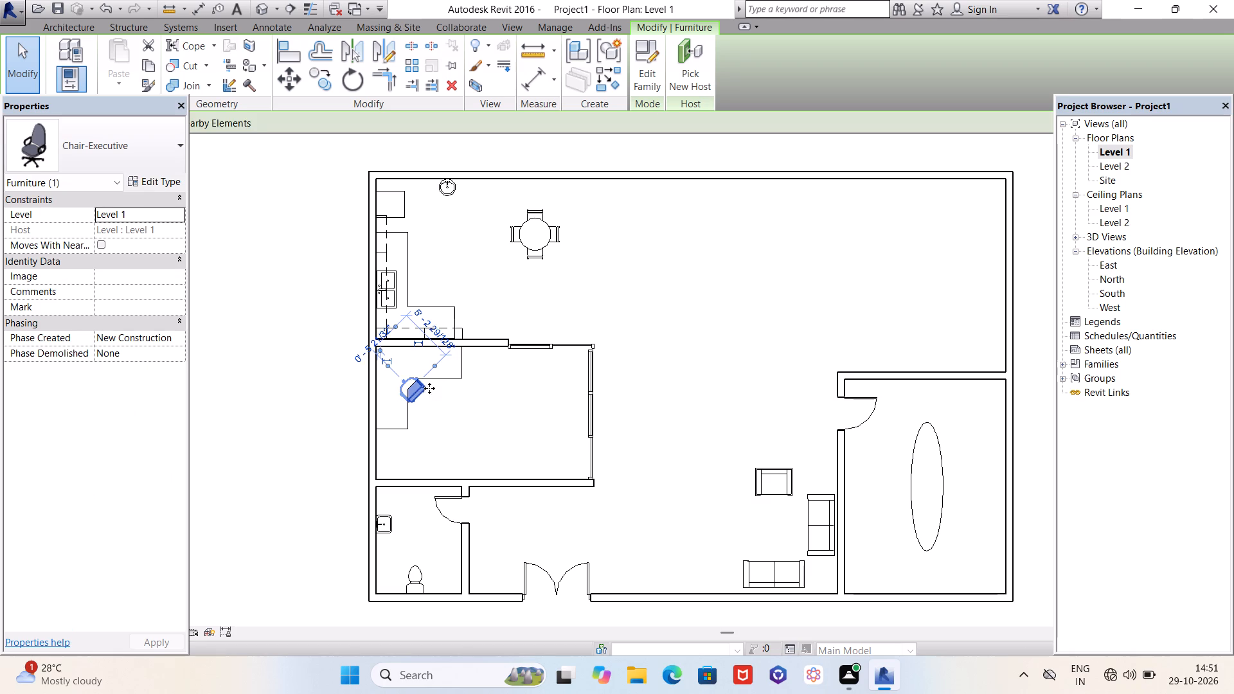
key("Right")
key("Up")
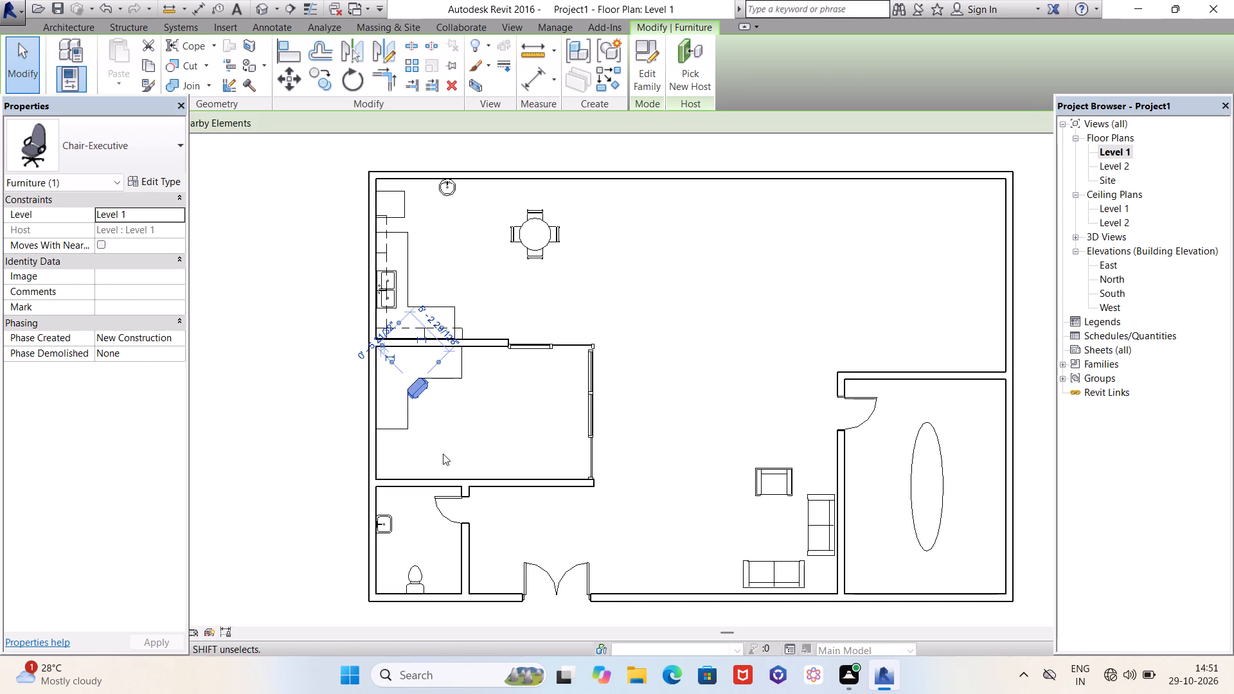
key("Escape")
Start another component and load the TV - Flat Screen family from the library's Furniture folder.
scroll(525, 445, "down", 4)
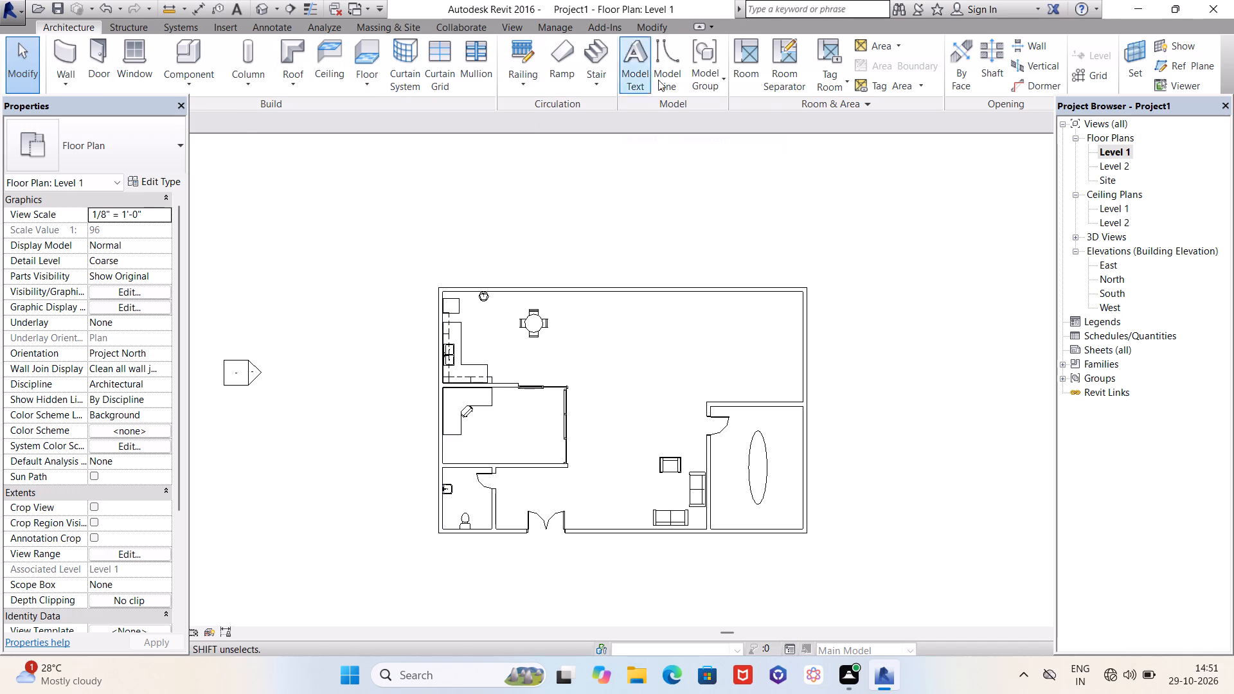
left_click(202, 50)
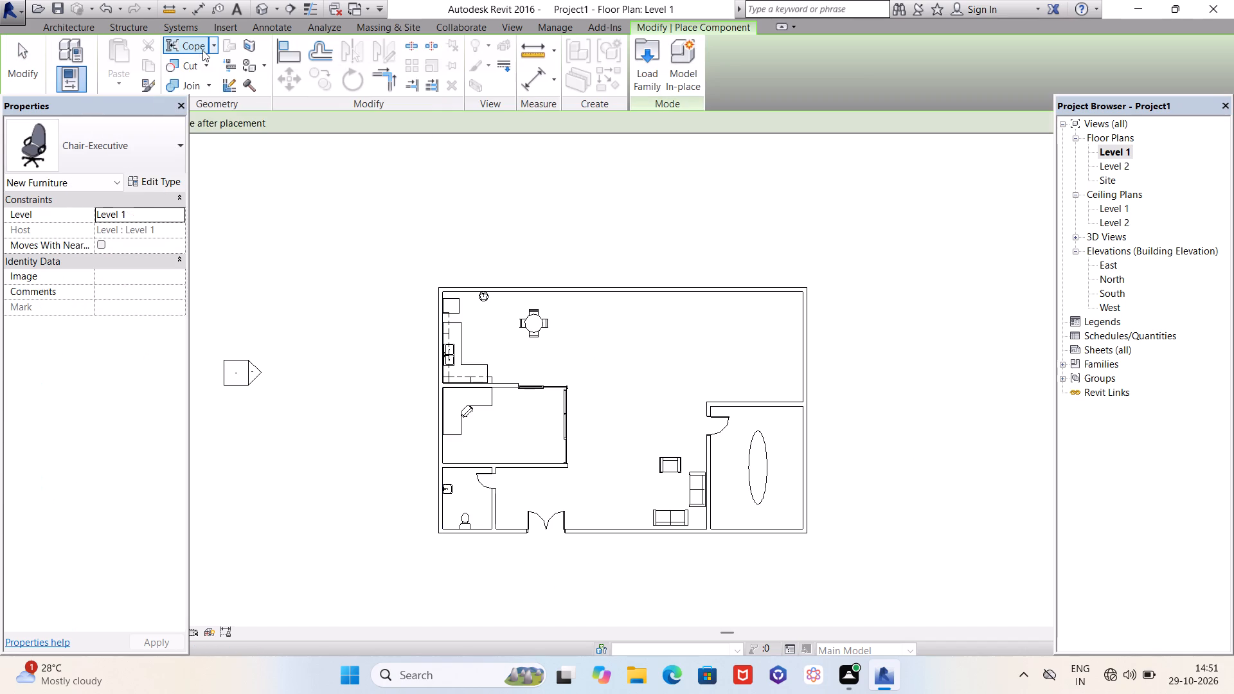
left_click(642, 62)
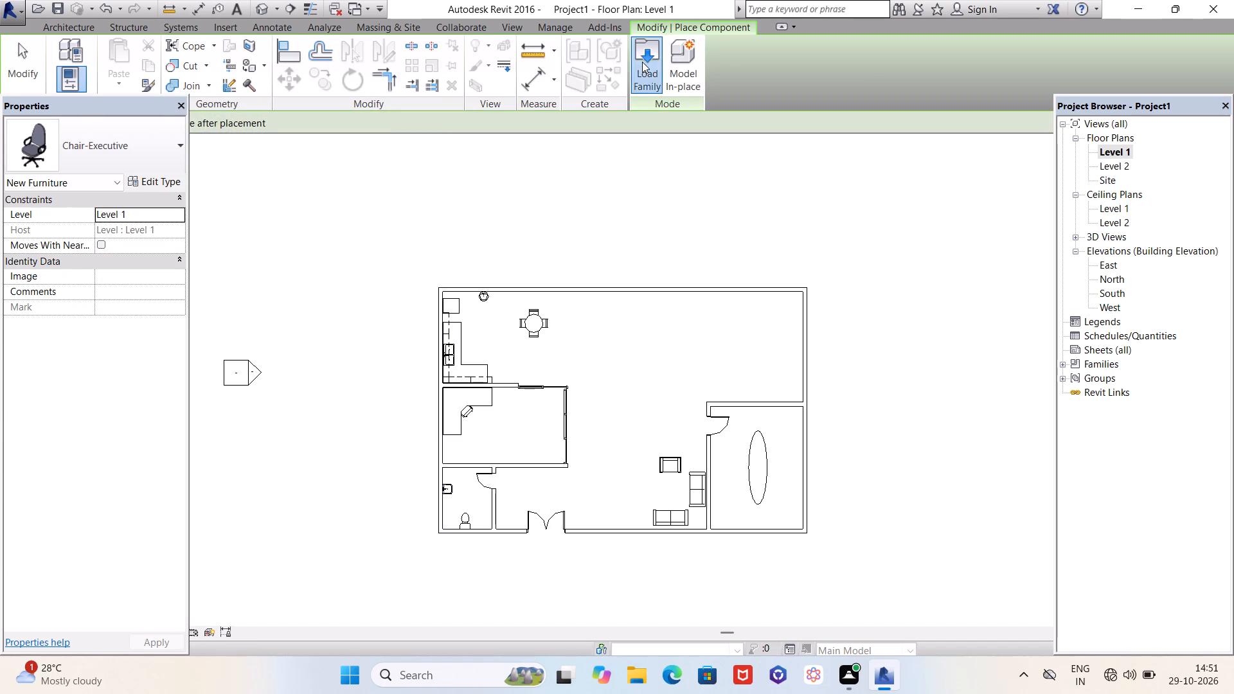
double_click(647, 433)
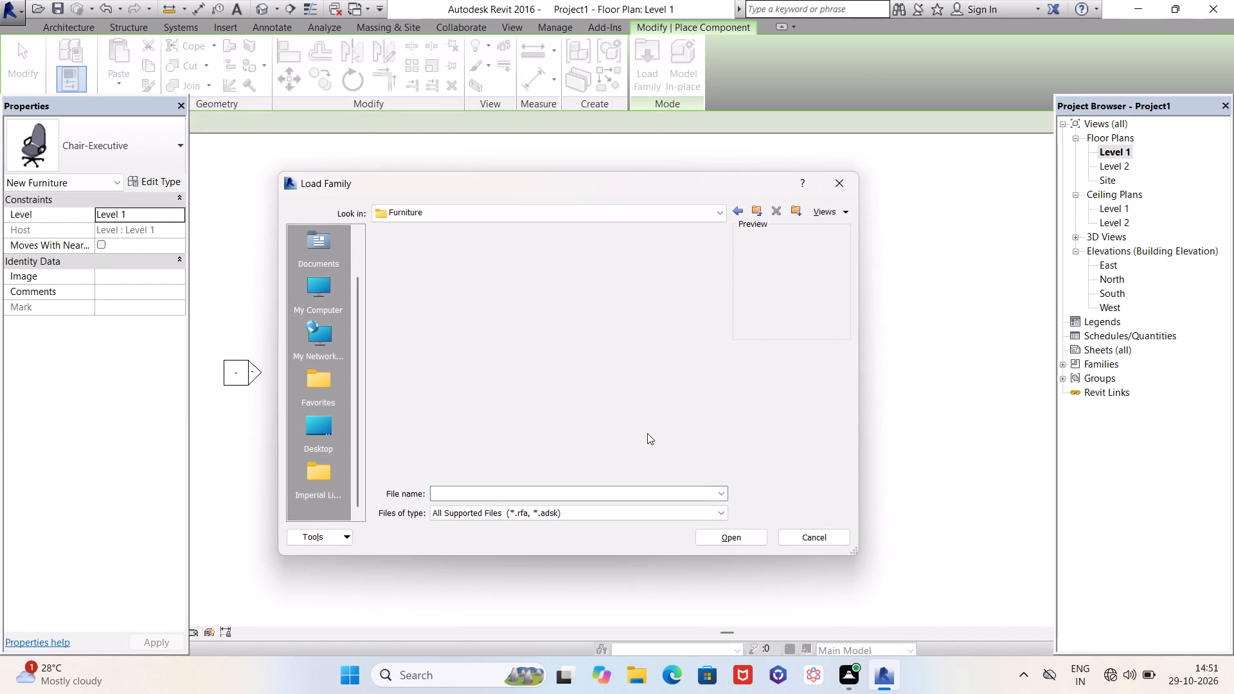
left_click(409, 353)
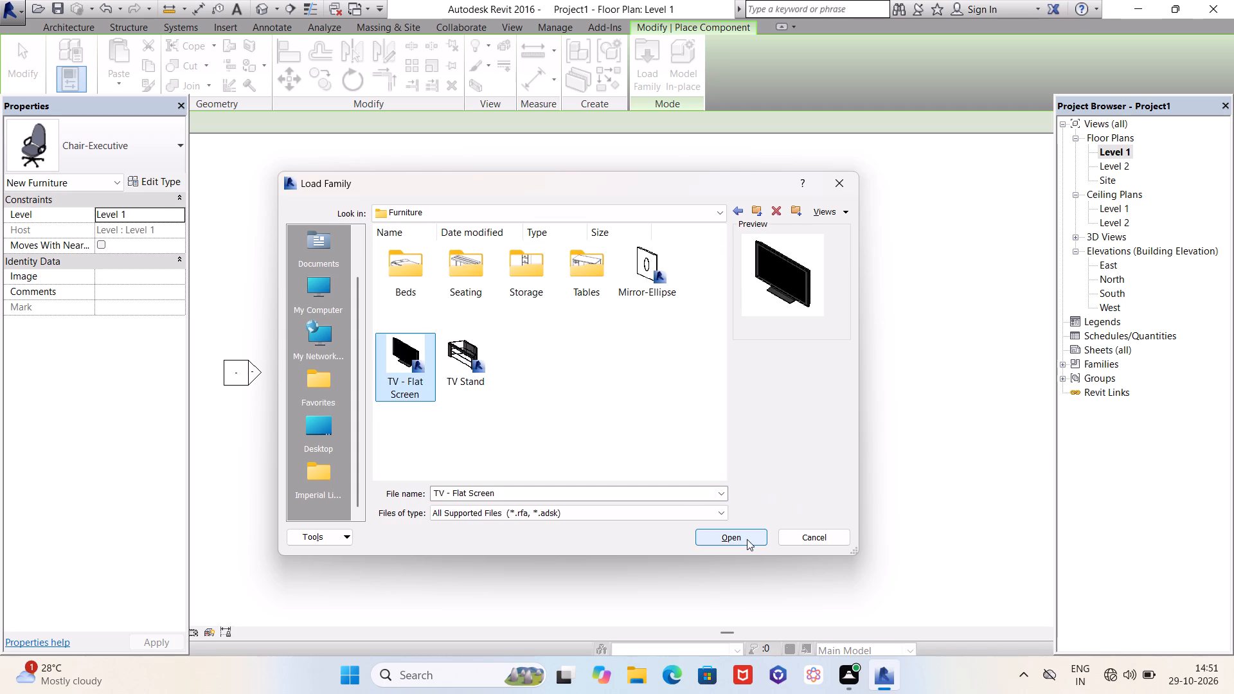
left_click(747, 539)
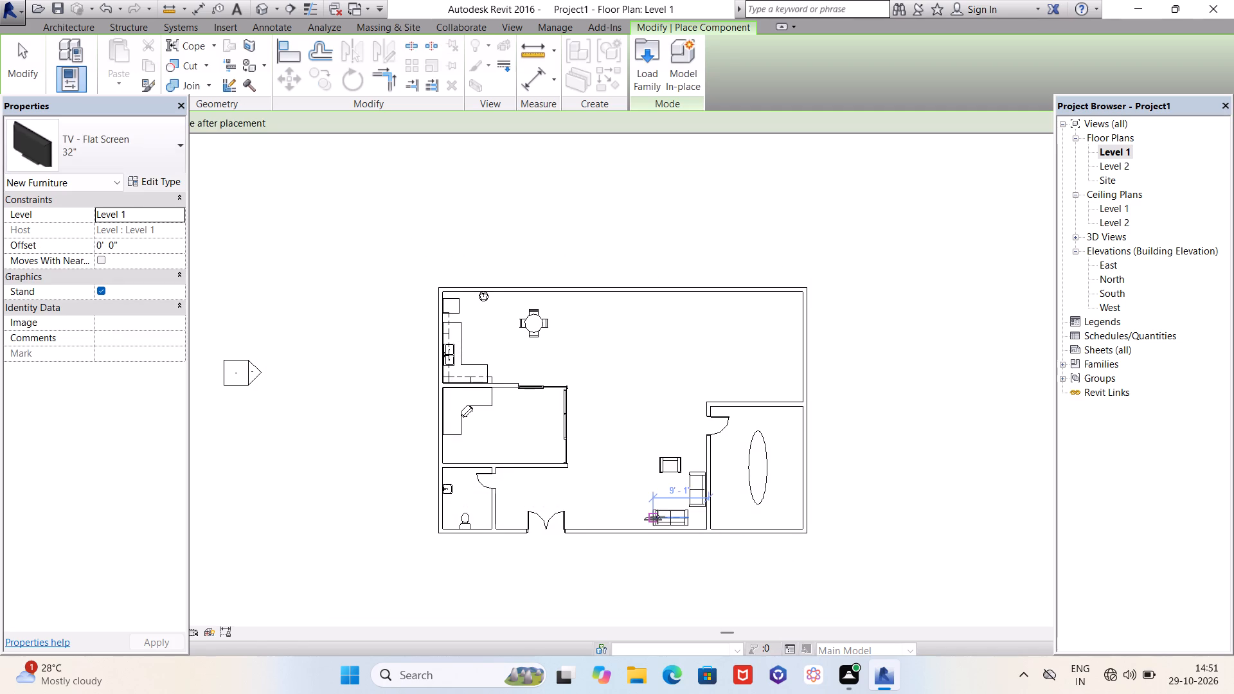
Place the 32" flat screen TV diagonally in the L-shaped countertop's corner, facing the executive chair, at zero offset.
scroll(451, 394, "up", 8)
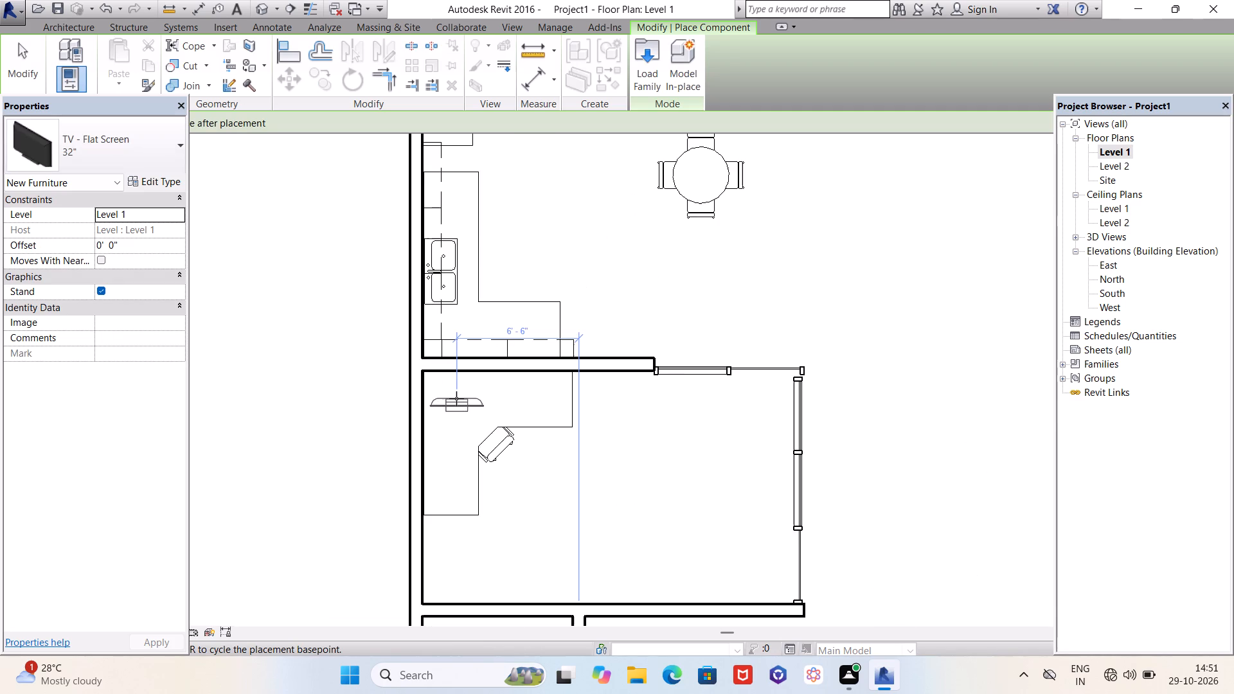
key("space")
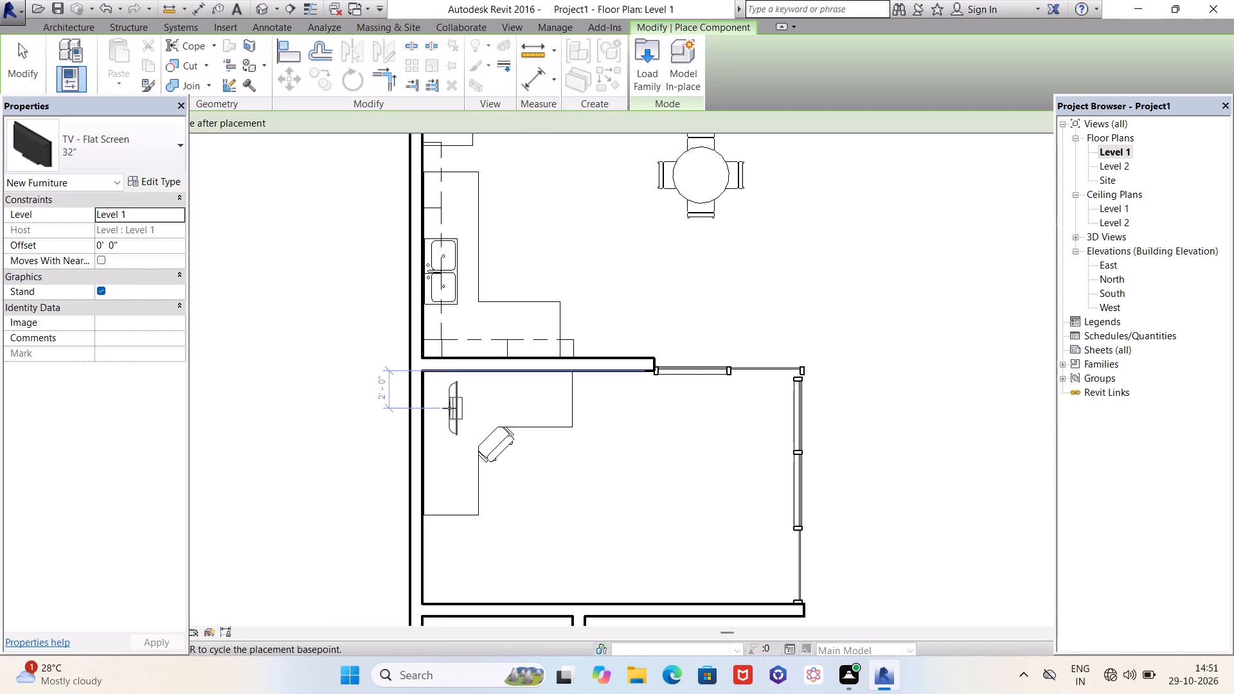
key("space")
key("space")
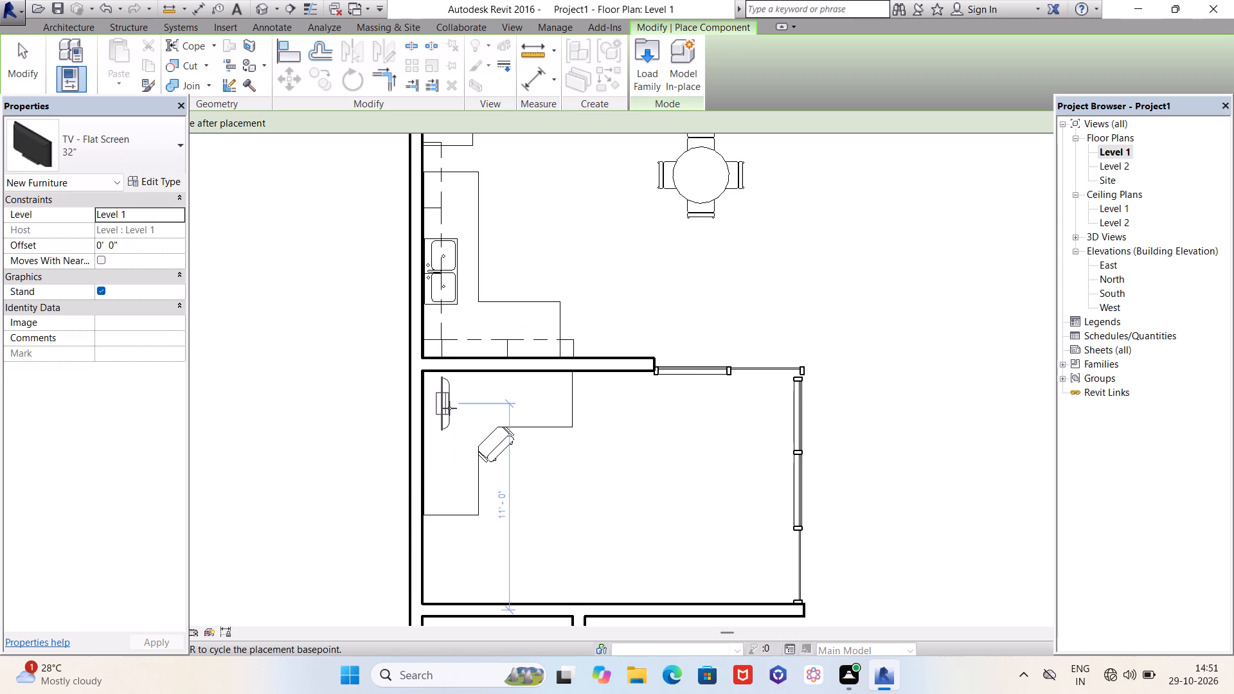
key("space")
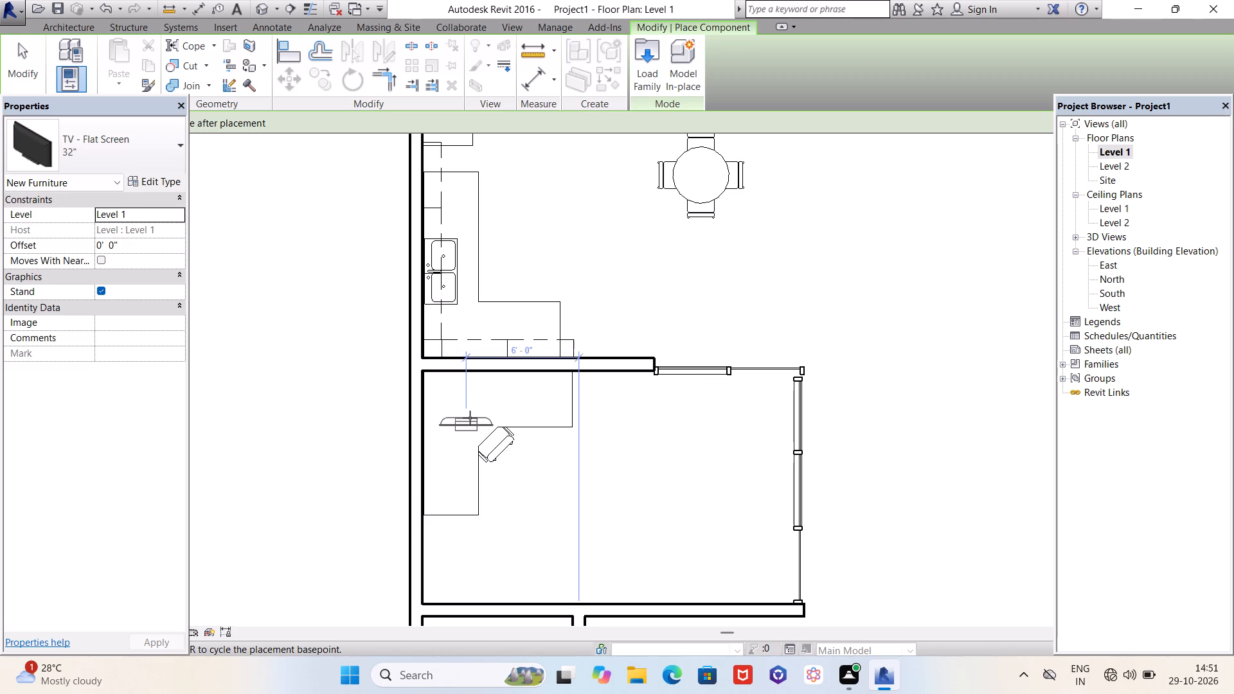
key("space")
key("space")
key("space")
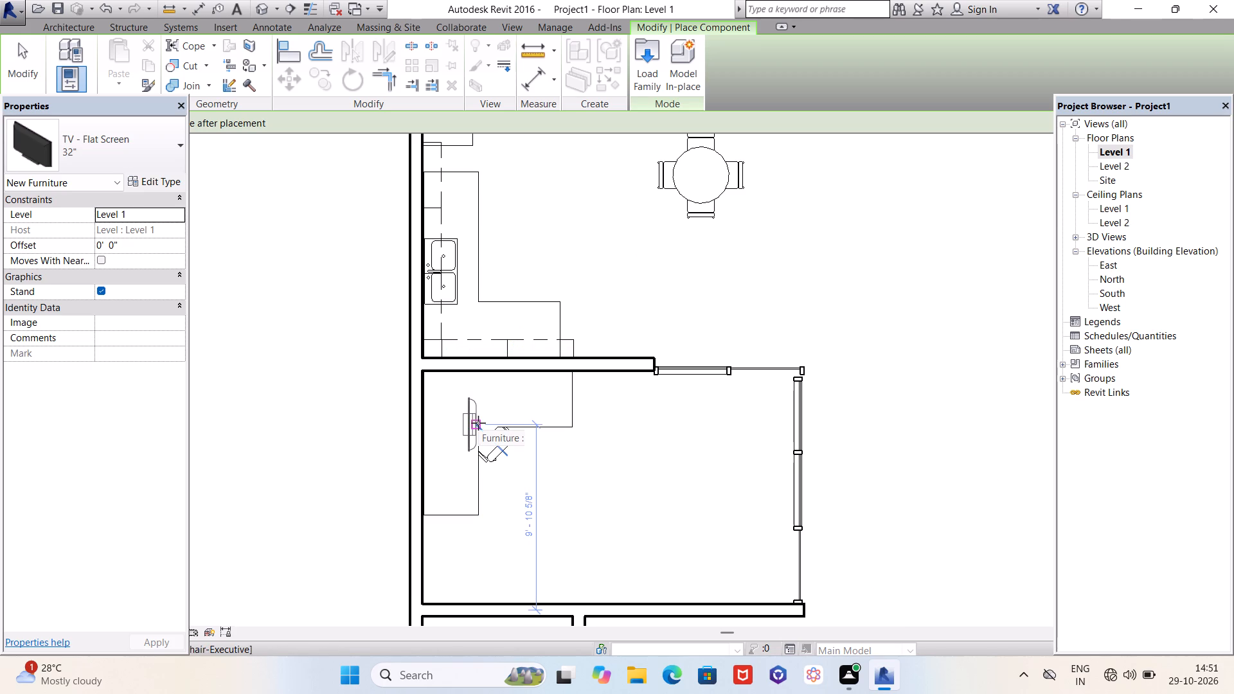
key("space")
key("space")
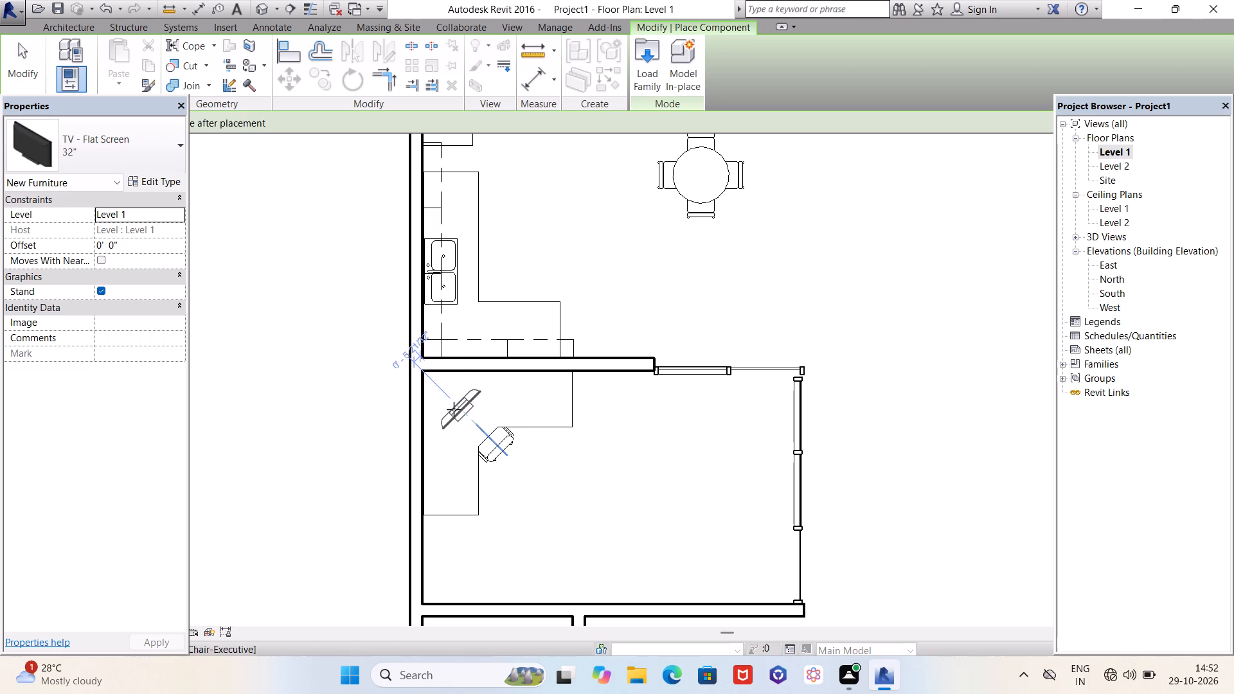
left_click(455, 411)
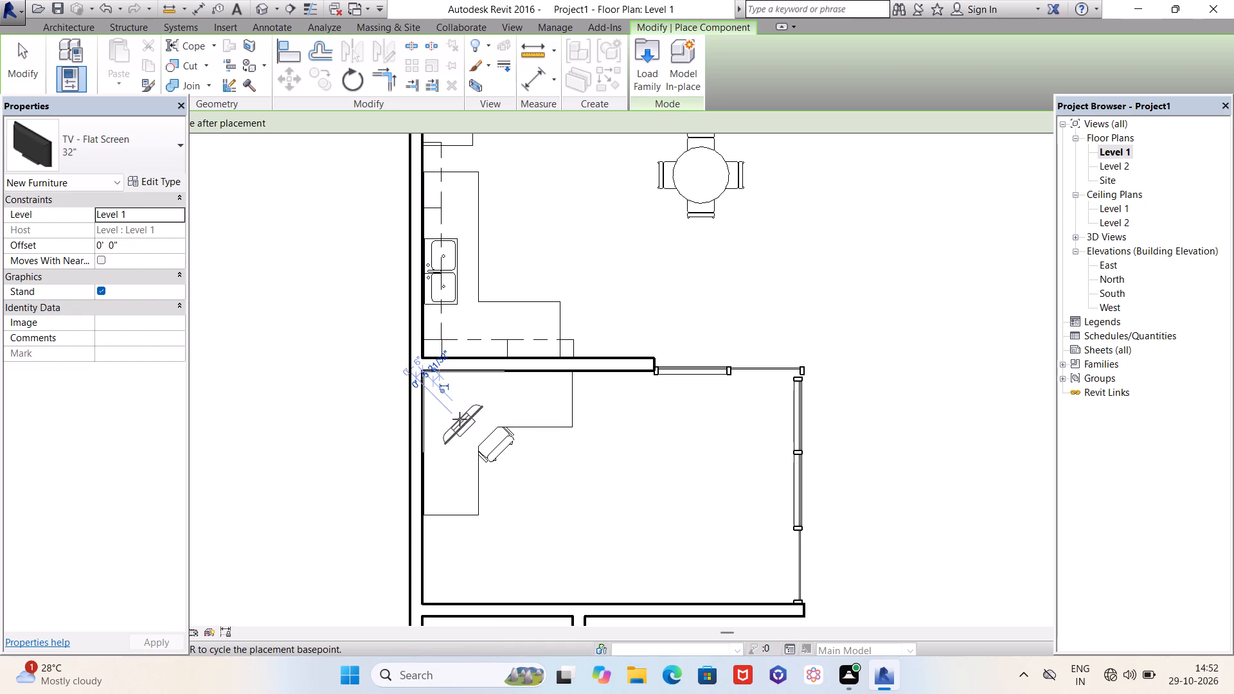
key("Escape")
key("Escape")
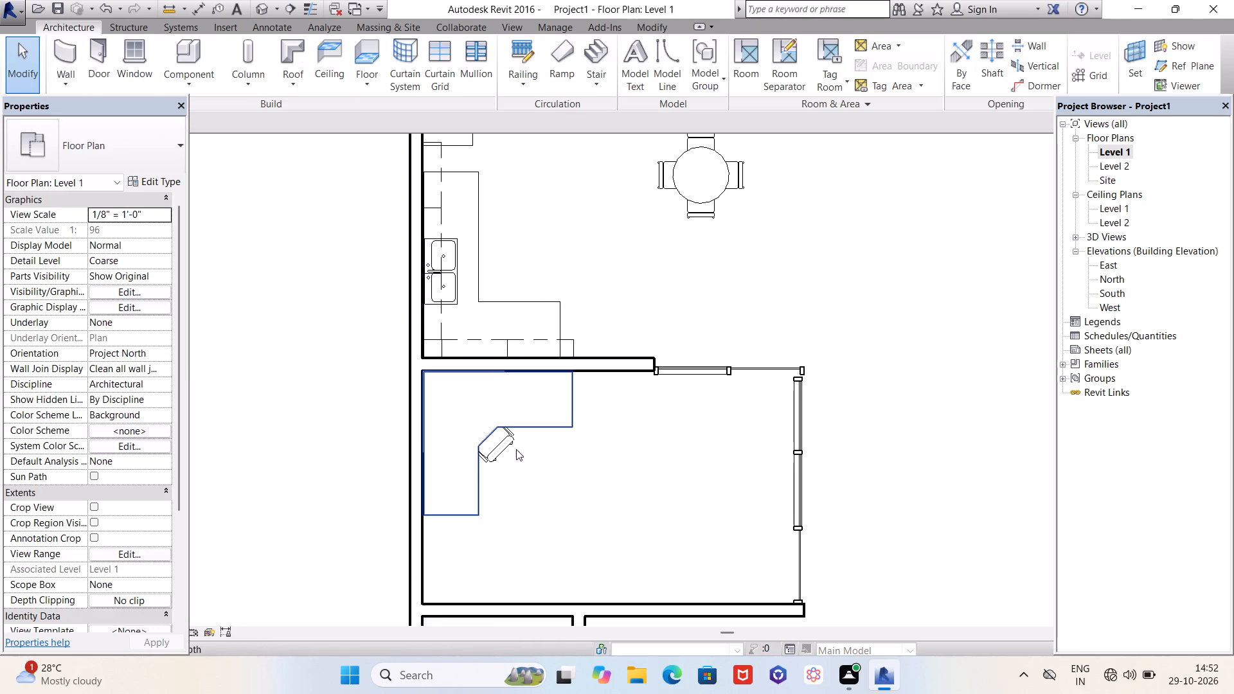
Examine the flat screen TV at the L-shaped countertop in the 3D view and check its type dimensions and offset.
left_click(265, 7)
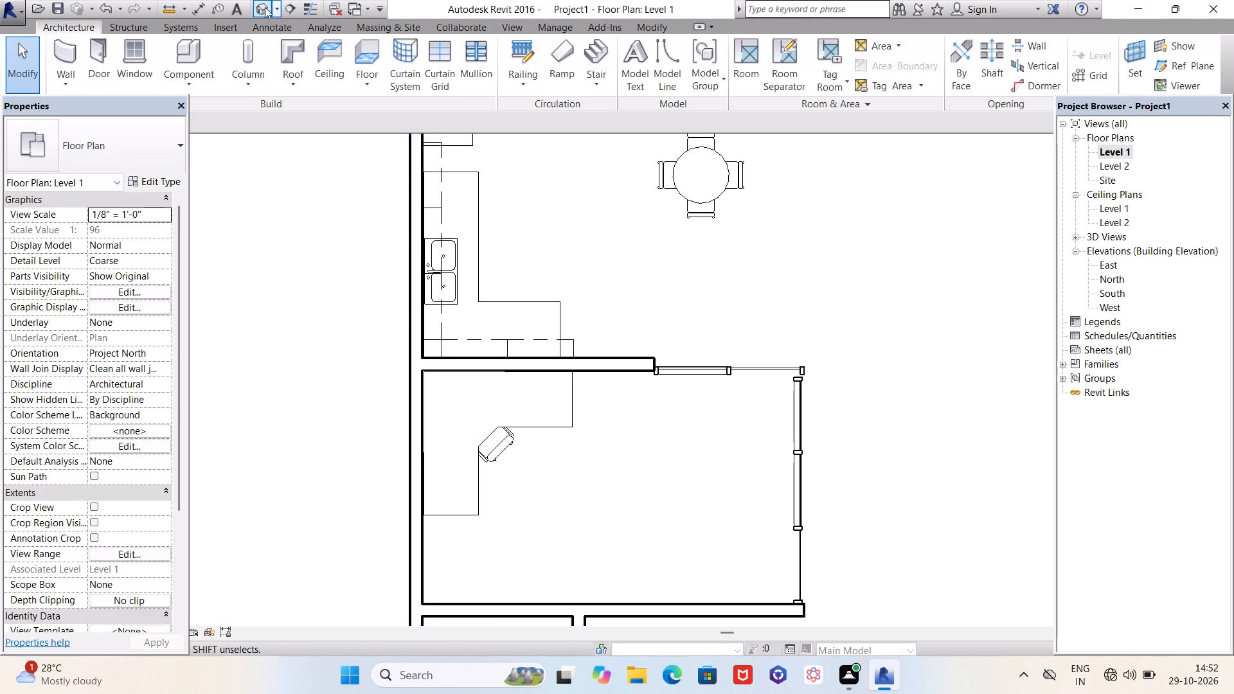
scroll(519, 312, "up", 11)
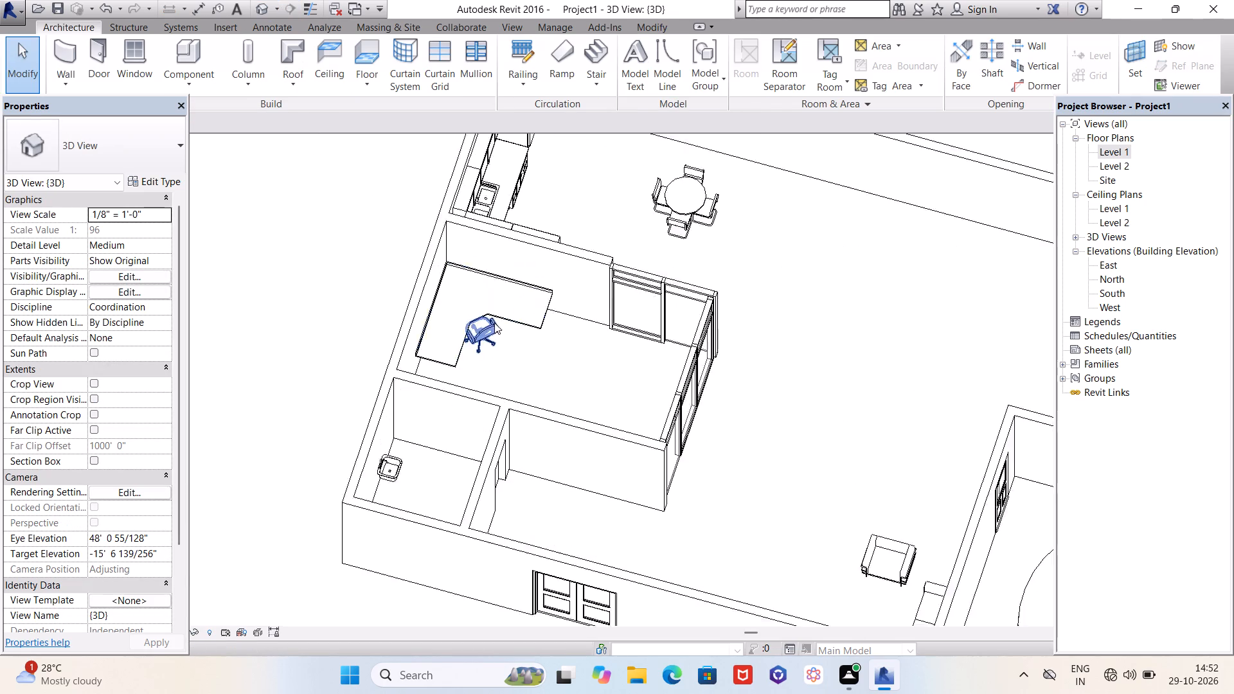
scroll(494, 323, "up", 3)
middle_click_drag(504, 333, 440, 189, "shift")
scroll(463, 294, "up", 4)
left_click(458, 307)
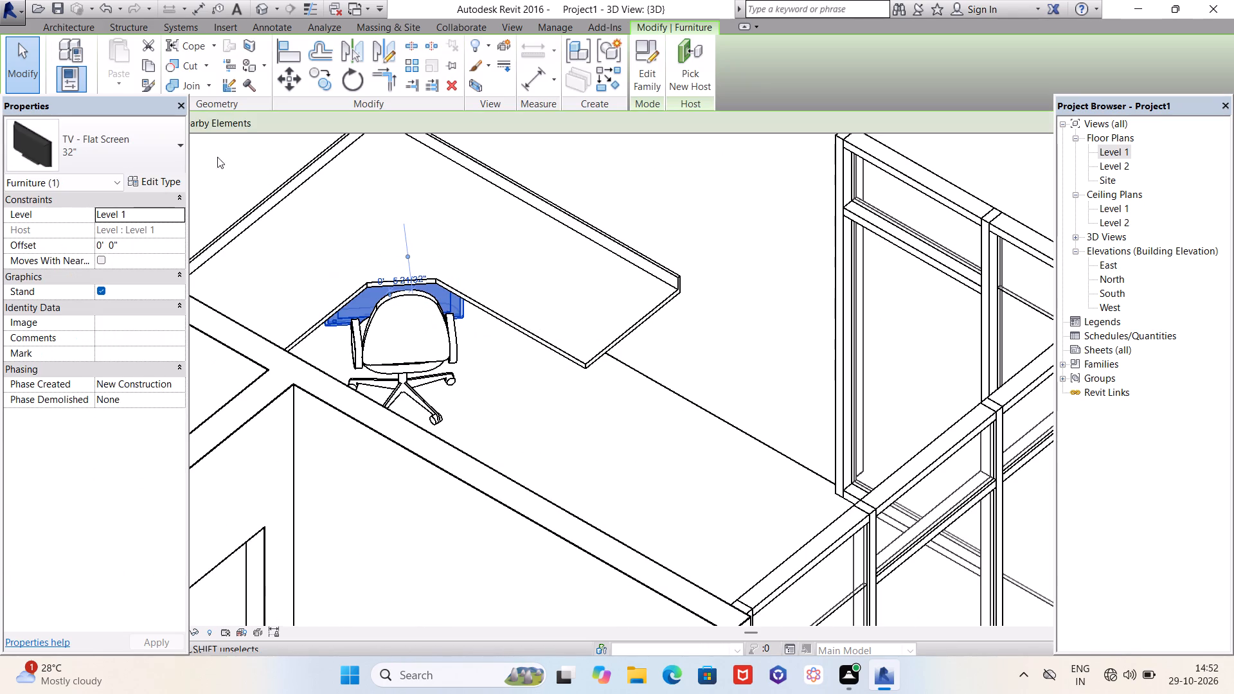
left_click(163, 182)
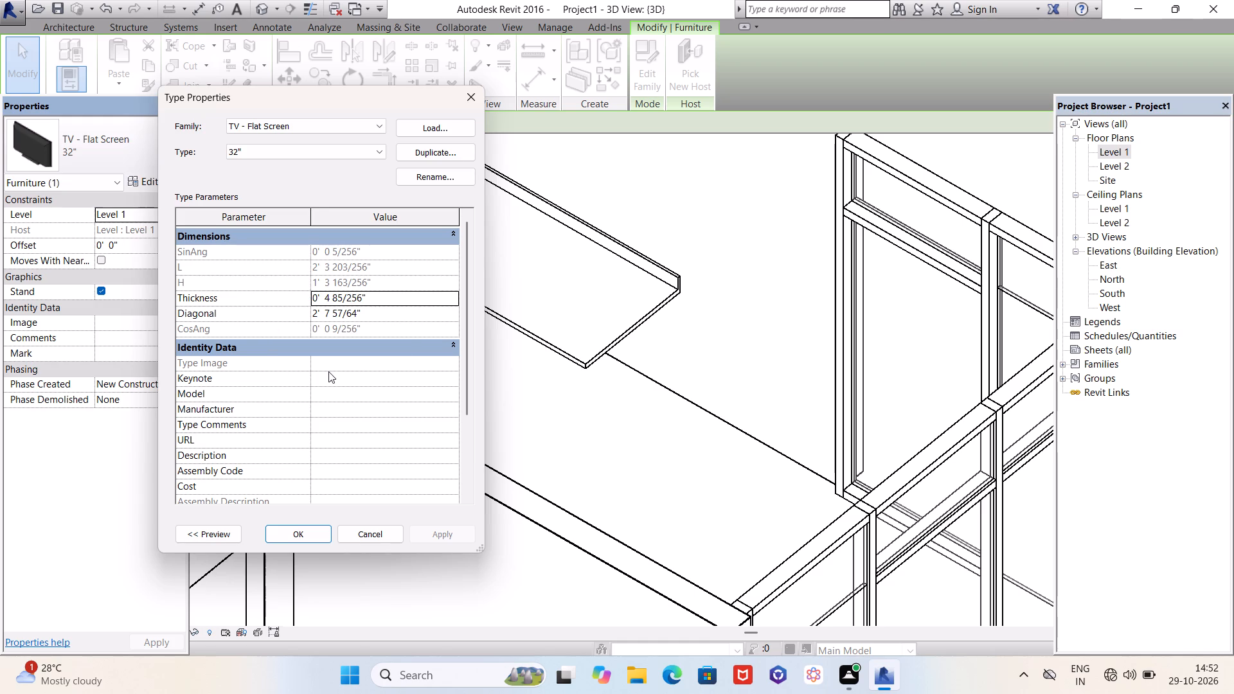
left_click(375, 289)
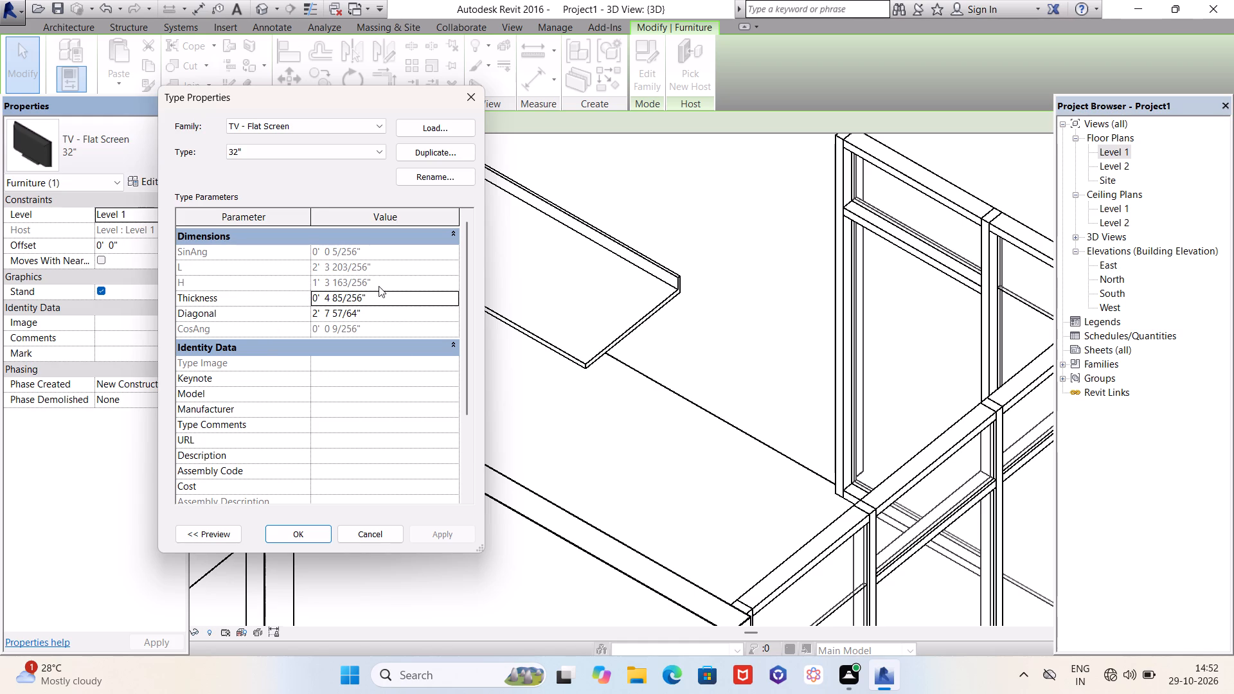
triple_click(382, 284)
left_click(382, 284)
left_click(471, 98)
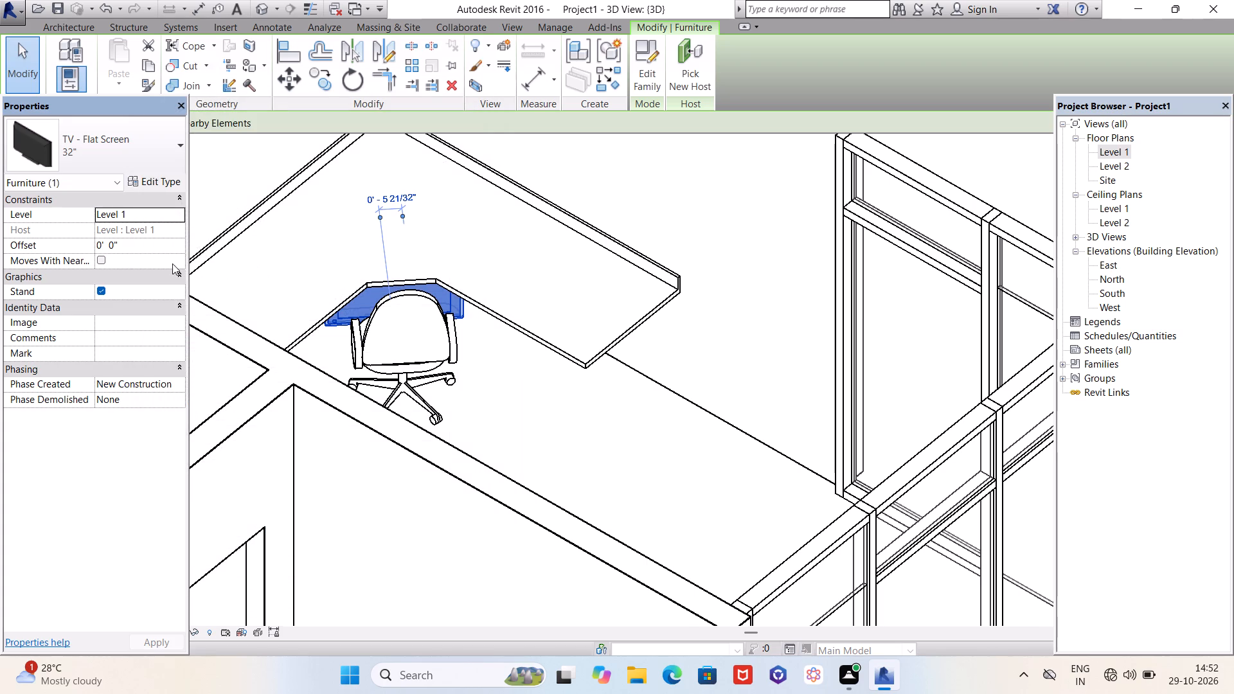
left_click(133, 247)
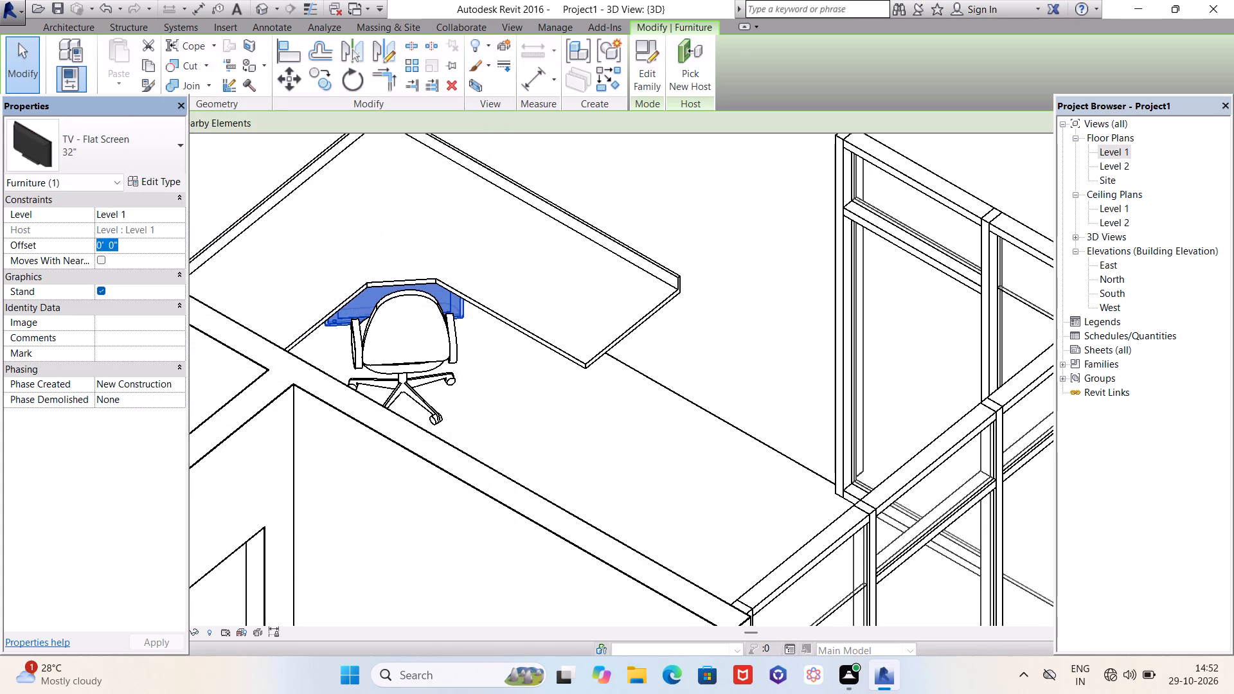
key("Escape")
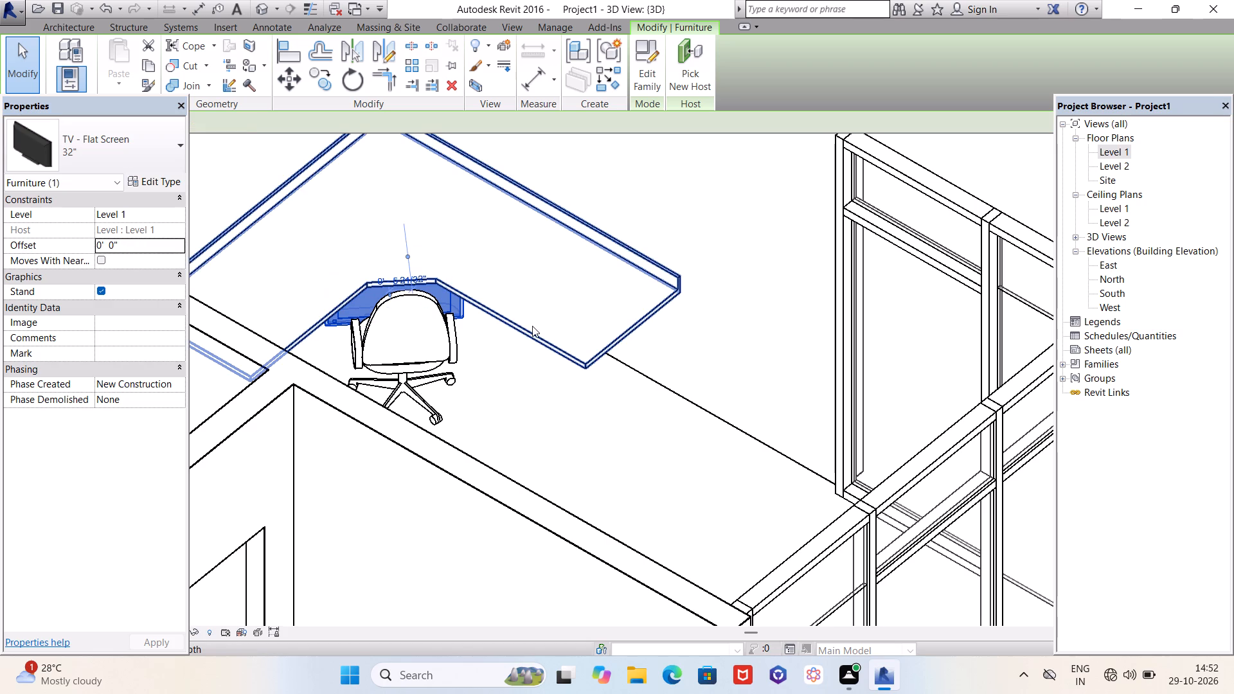
Check the height in the type properties of the L-shaped countertop under the TV.
left_click(532, 326)
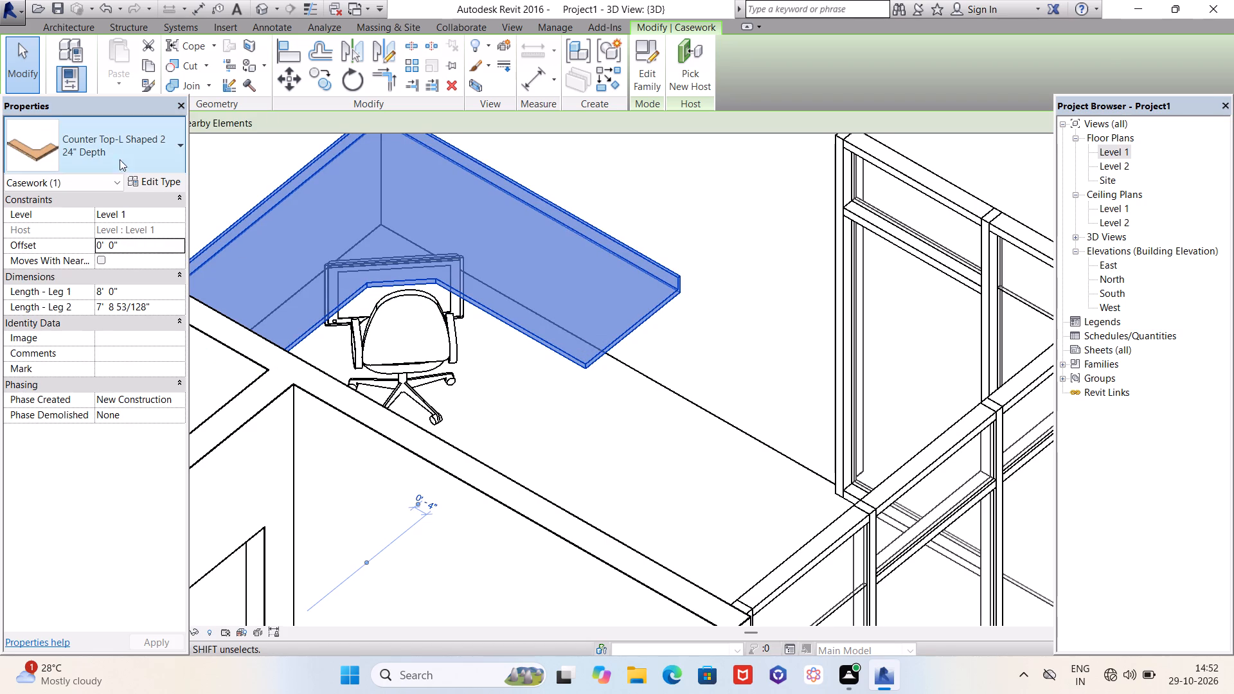
left_click(141, 181)
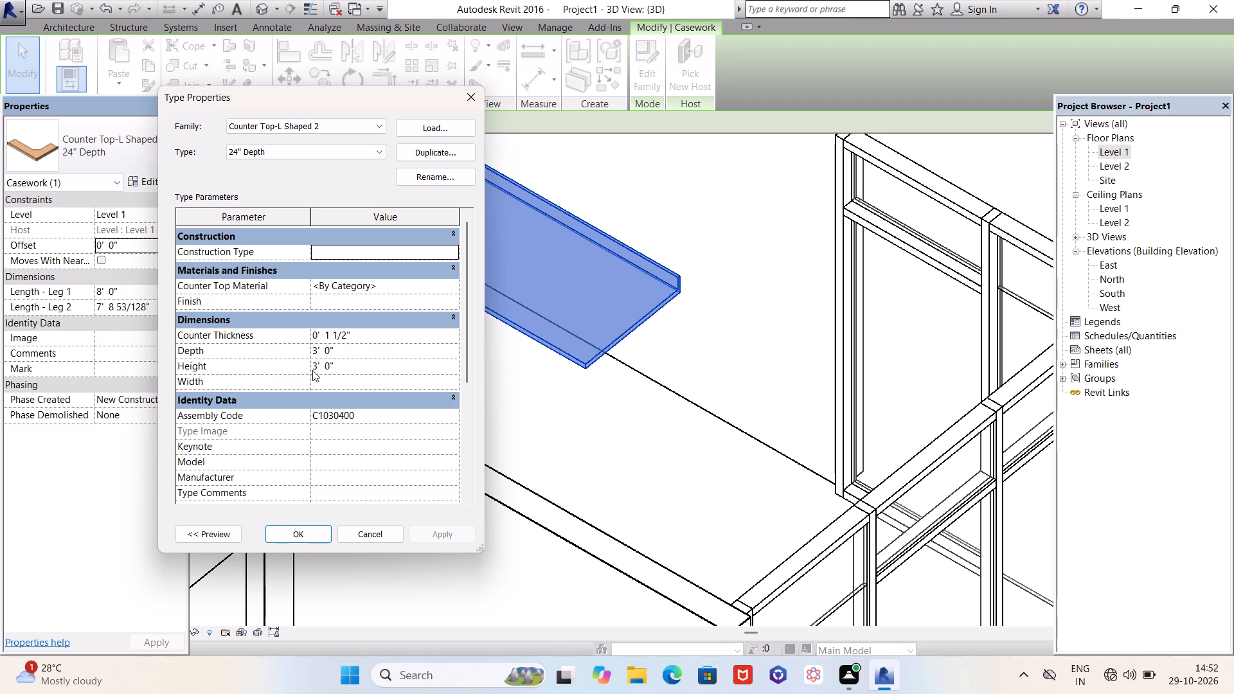
left_click(468, 97)
Set the 32" flat screen TV's offset to 3' 0" so it stands on top of the L-shaped countertop.
left_click(466, 312)
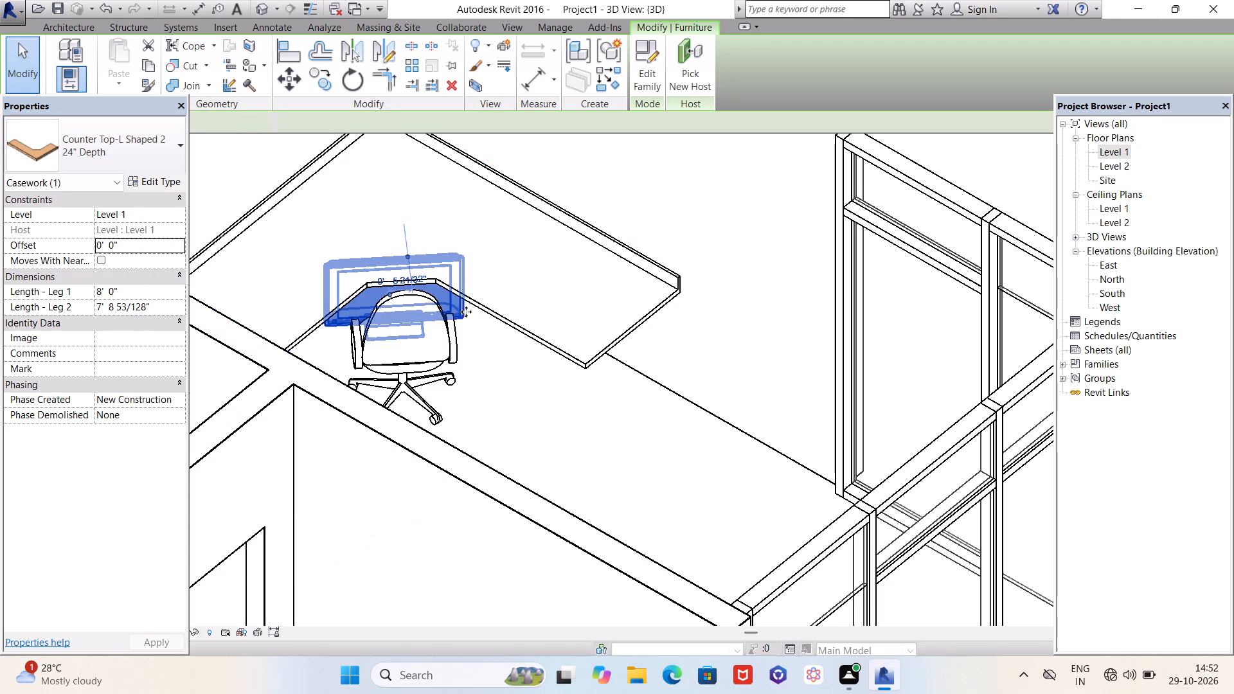
left_click_drag(148, 242, 113, 245)
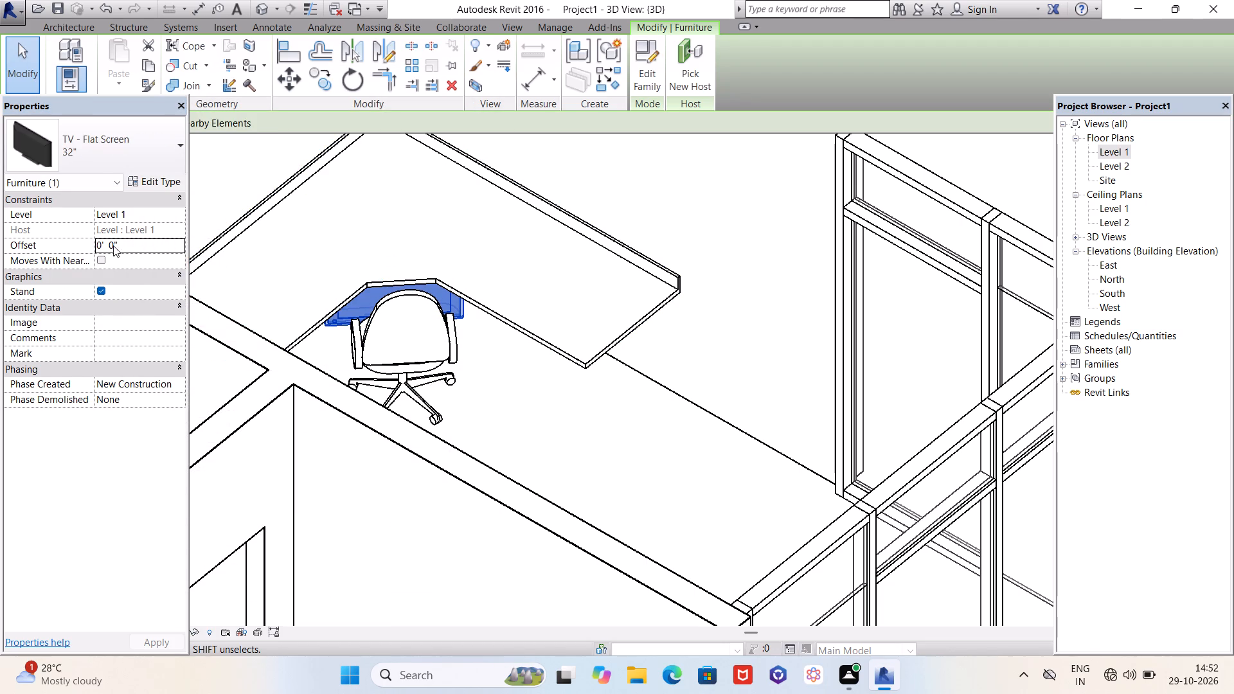
left_click_drag(113, 245, 109, 244)
left_click_drag(121, 242, 76, 238)
type("3'")
key("Return")
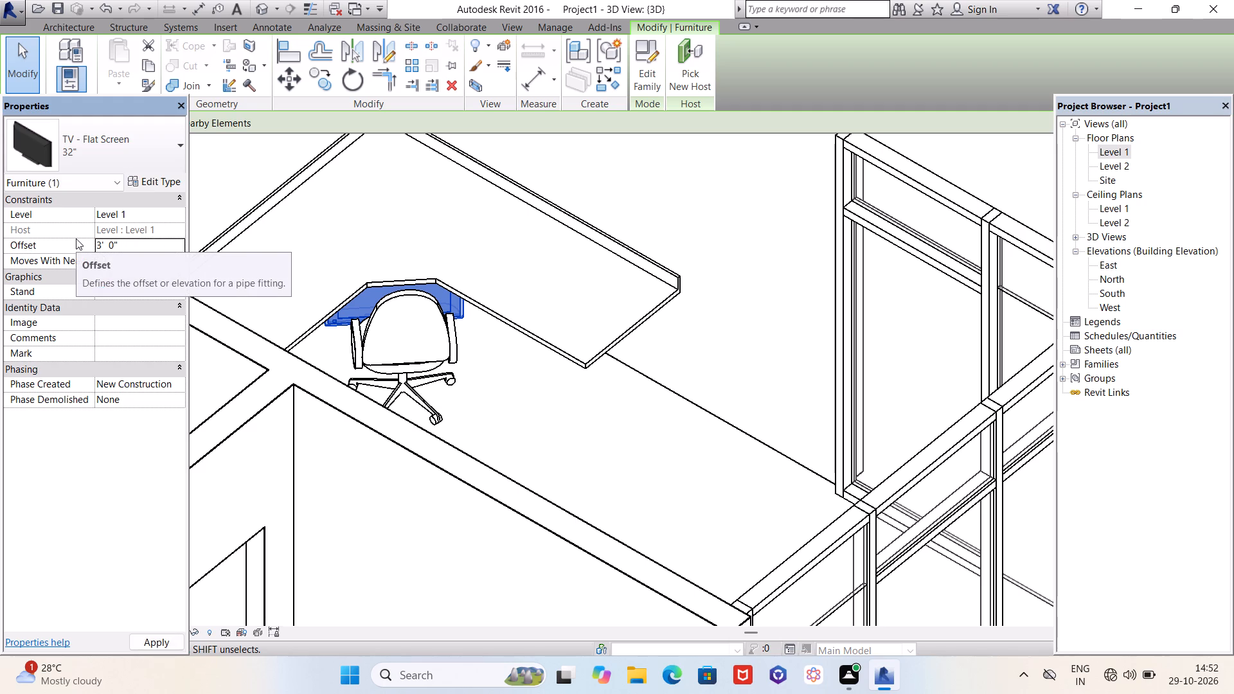
left_click(152, 645)
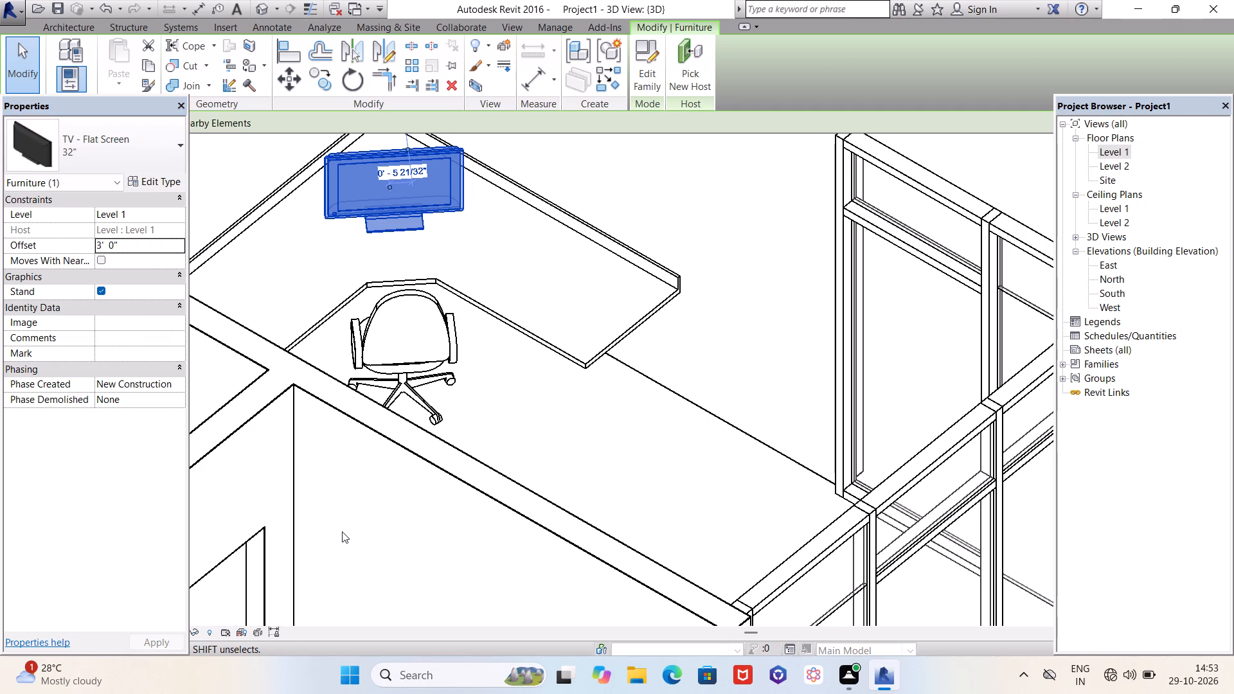
key("Escape")
scroll(615, 418, "down", 8)
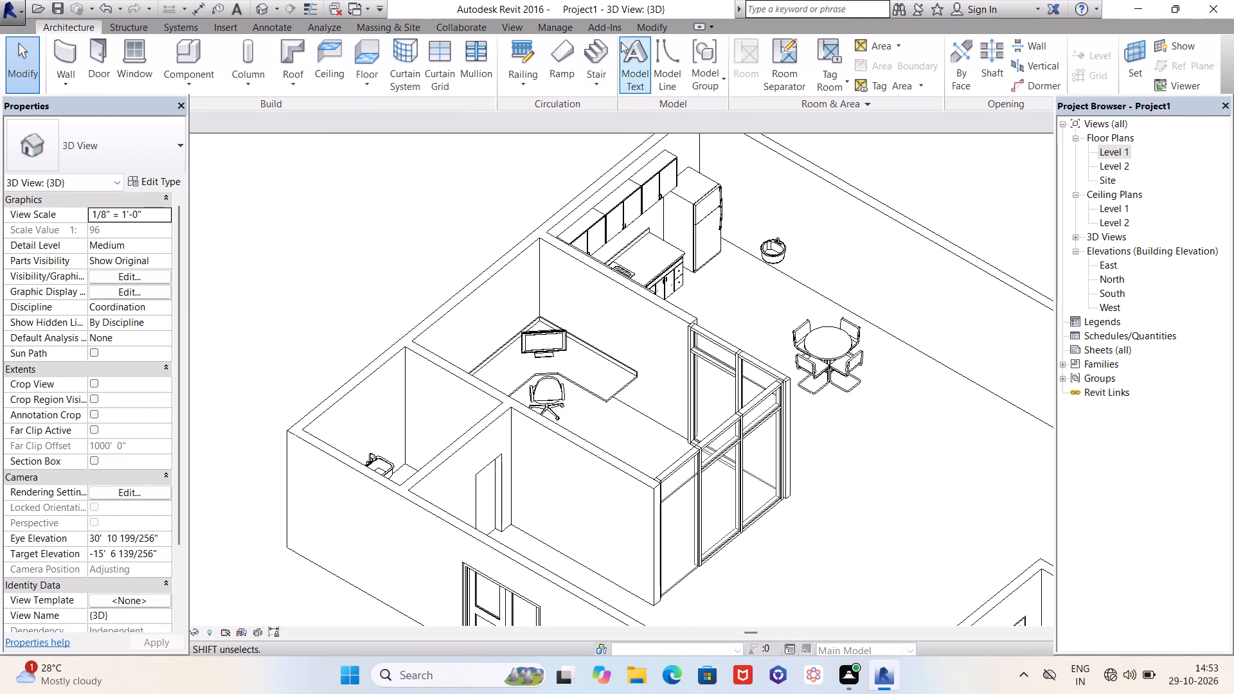
Return to the Level 1 floor plan and look over the furnished layout and its open areas.
double_click(1116, 148)
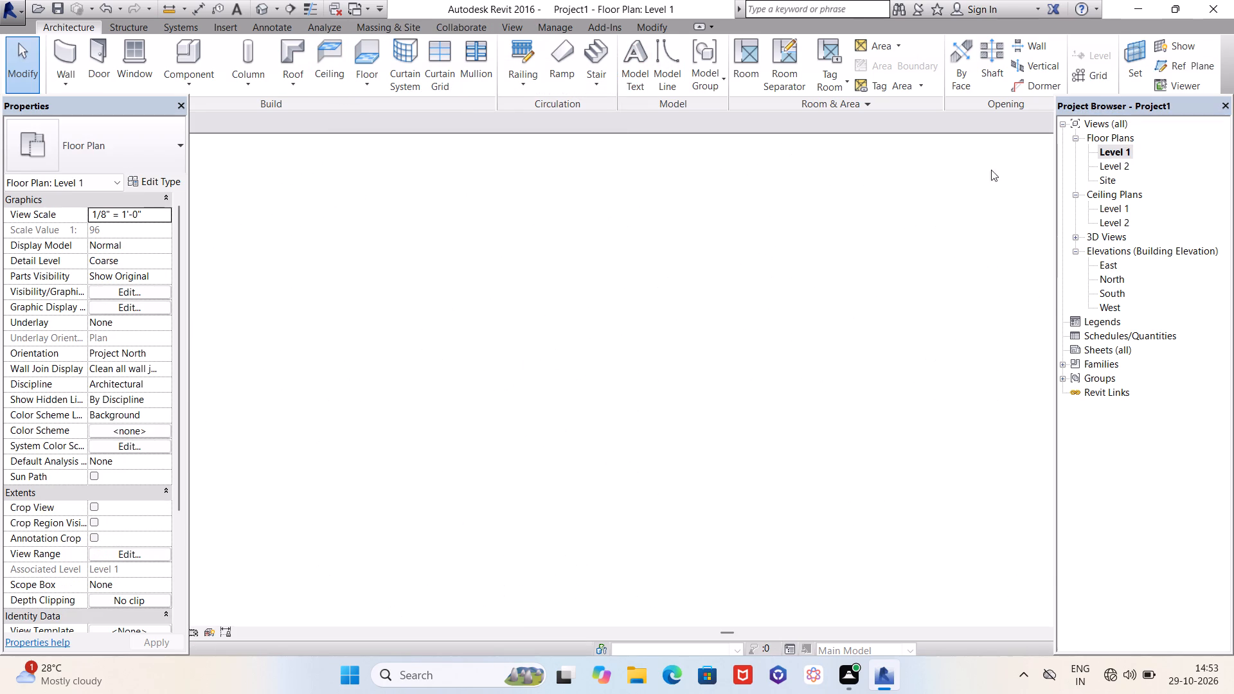
scroll(472, 324, "down", 5)
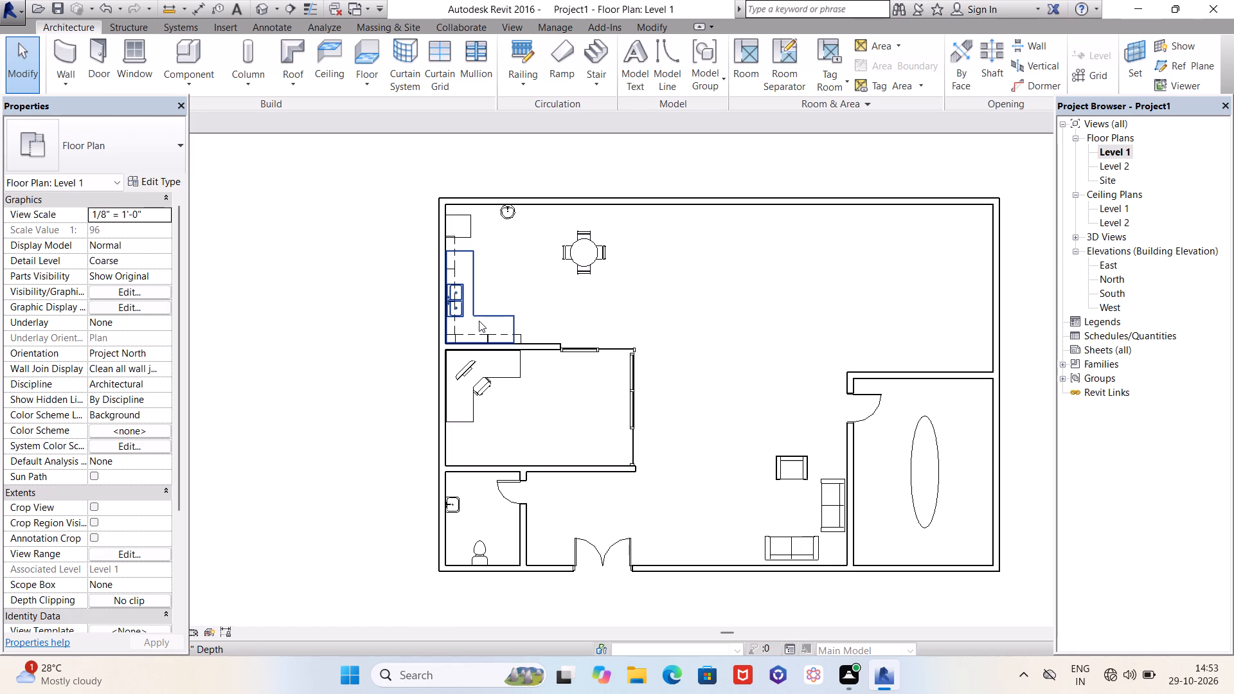
key("Escape")
scroll(369, 344, "down", 2)
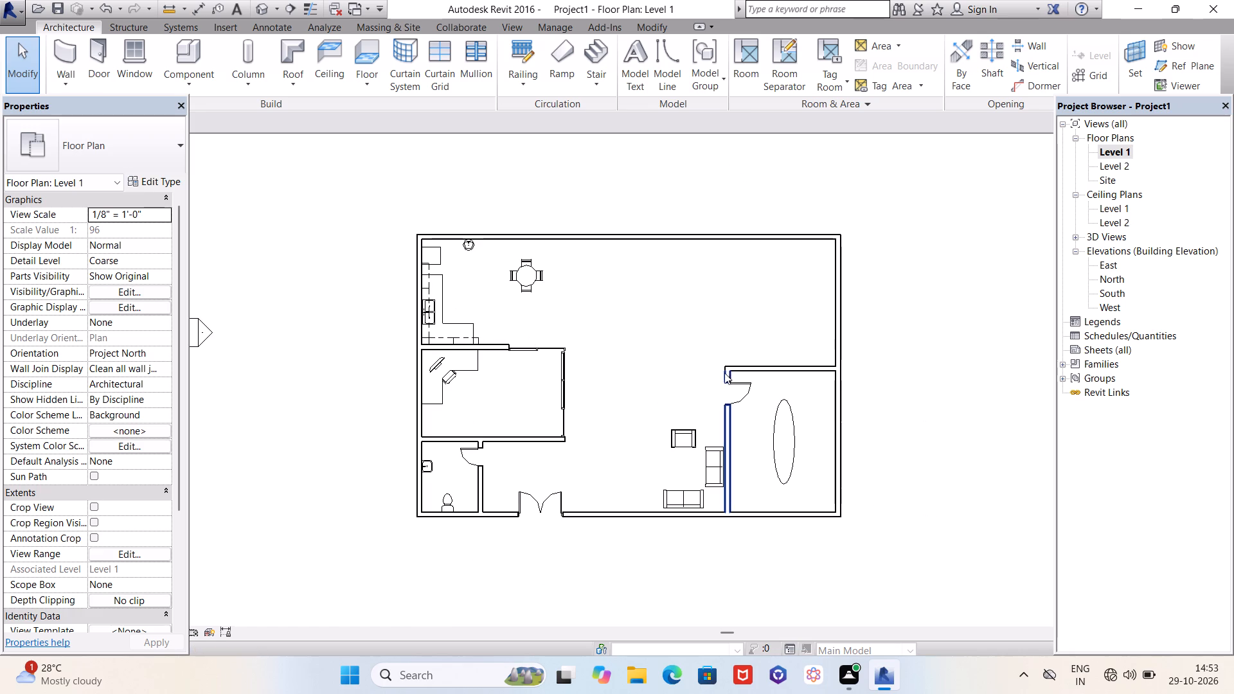
scroll(530, 306, "up", 3)
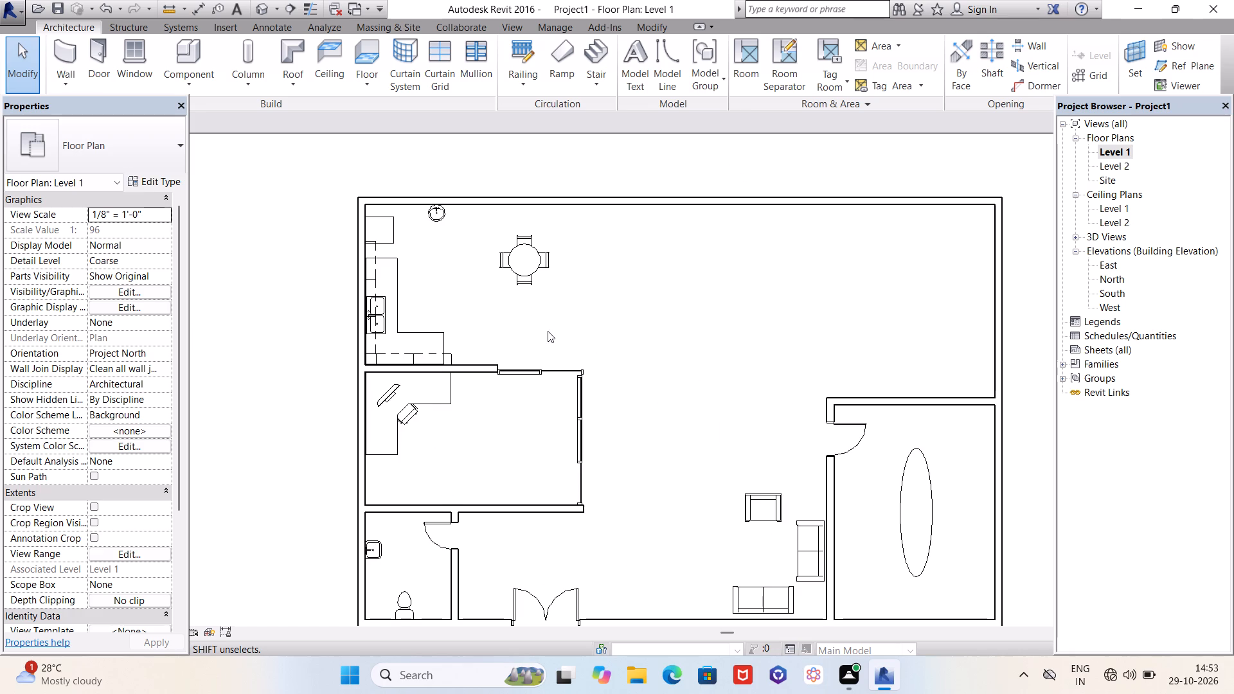
scroll(404, 294, "down", 3)
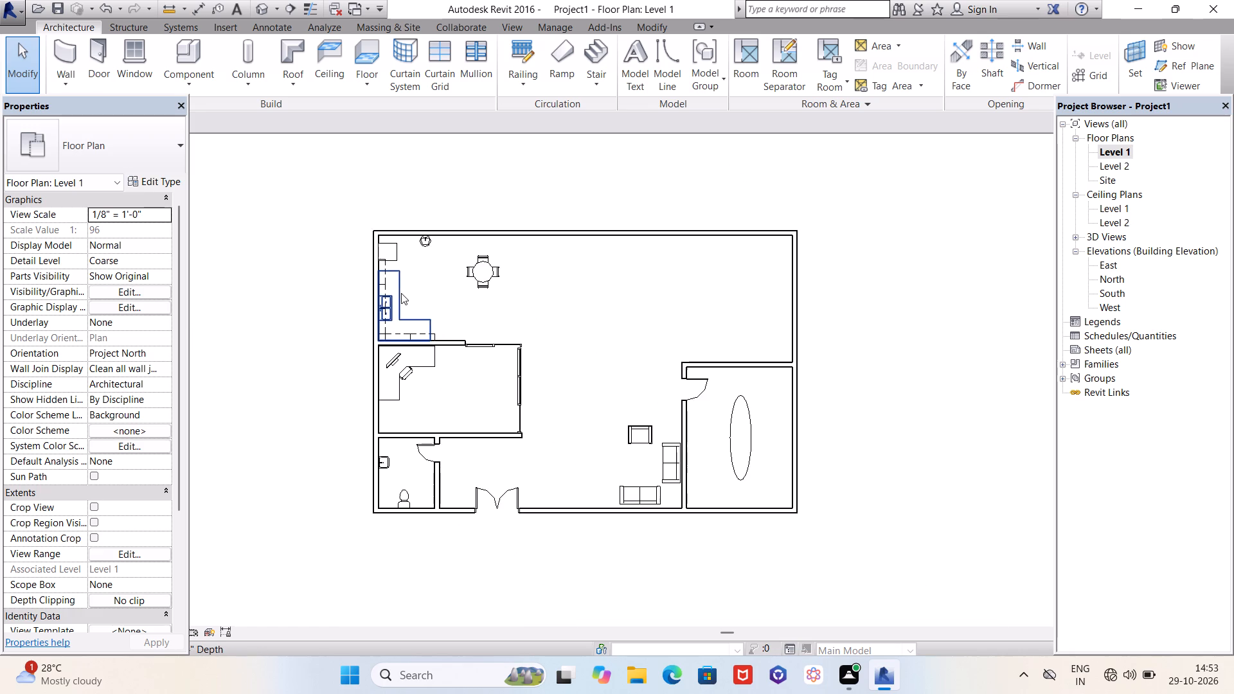
scroll(401, 293, "down", 1)
scroll(674, 283, "up", 3)
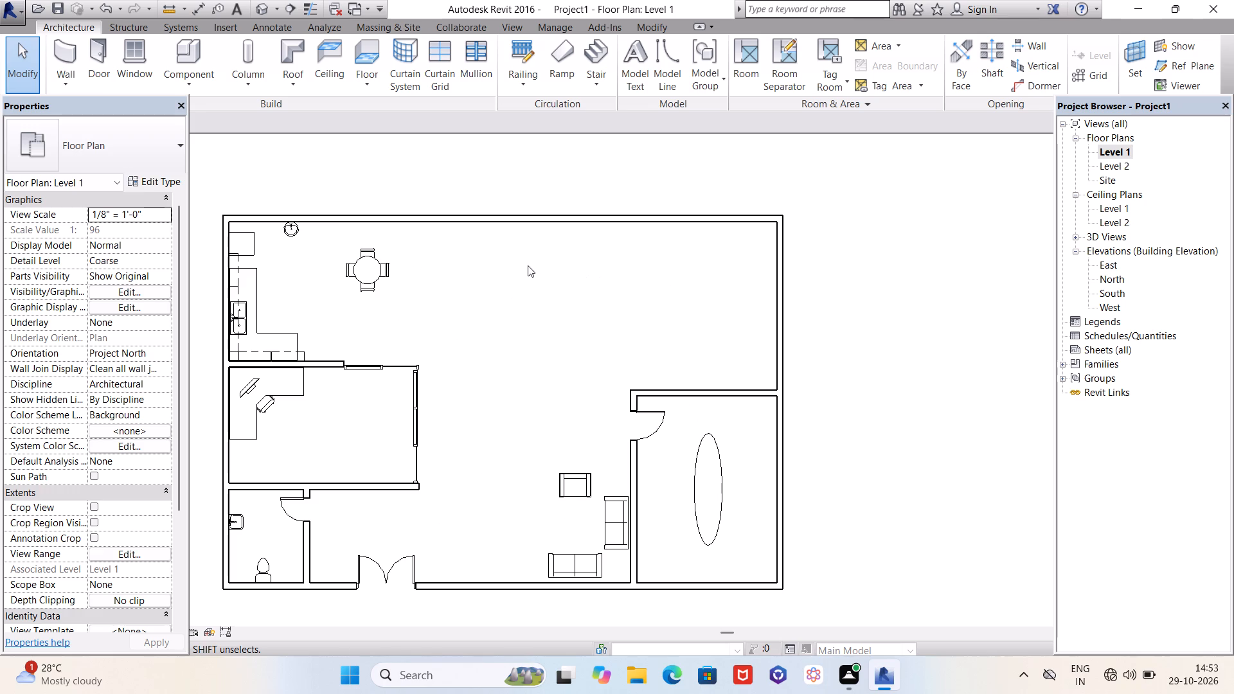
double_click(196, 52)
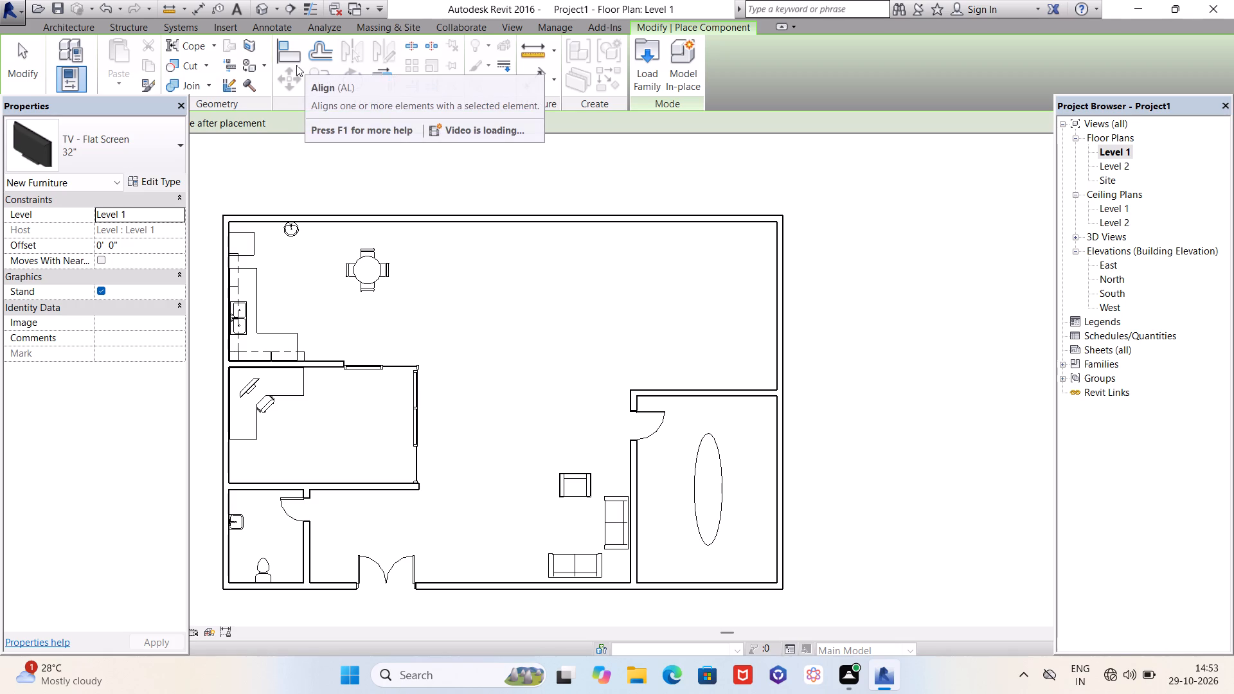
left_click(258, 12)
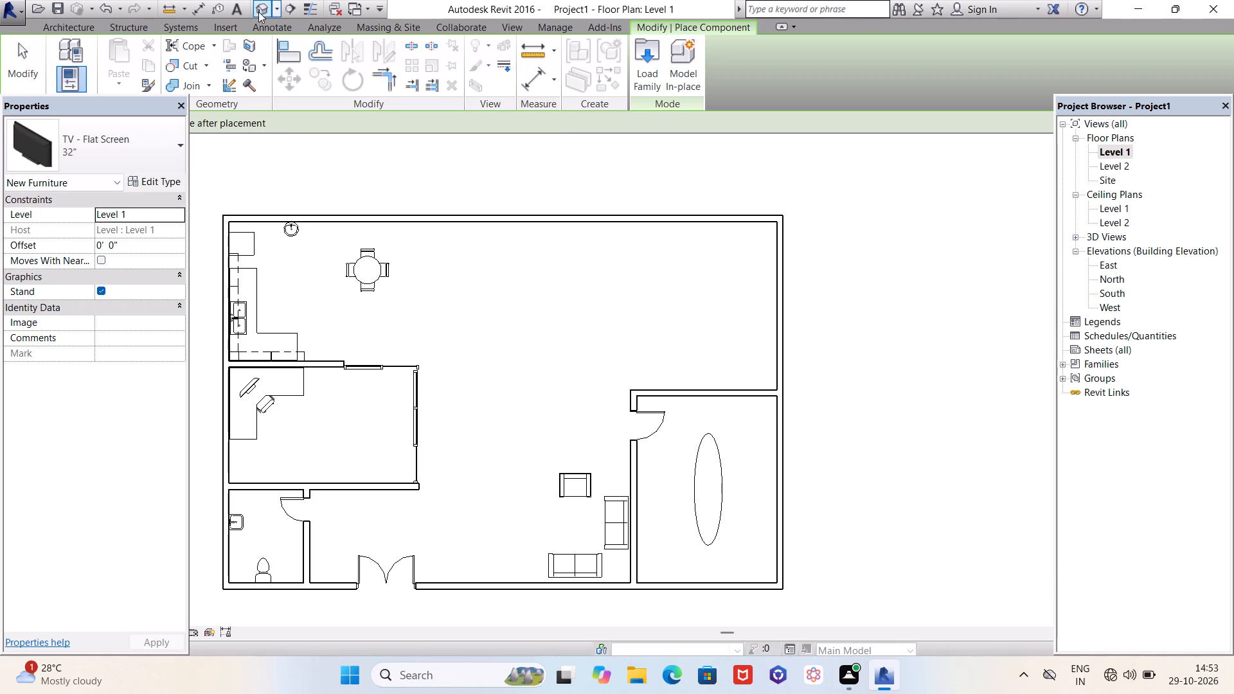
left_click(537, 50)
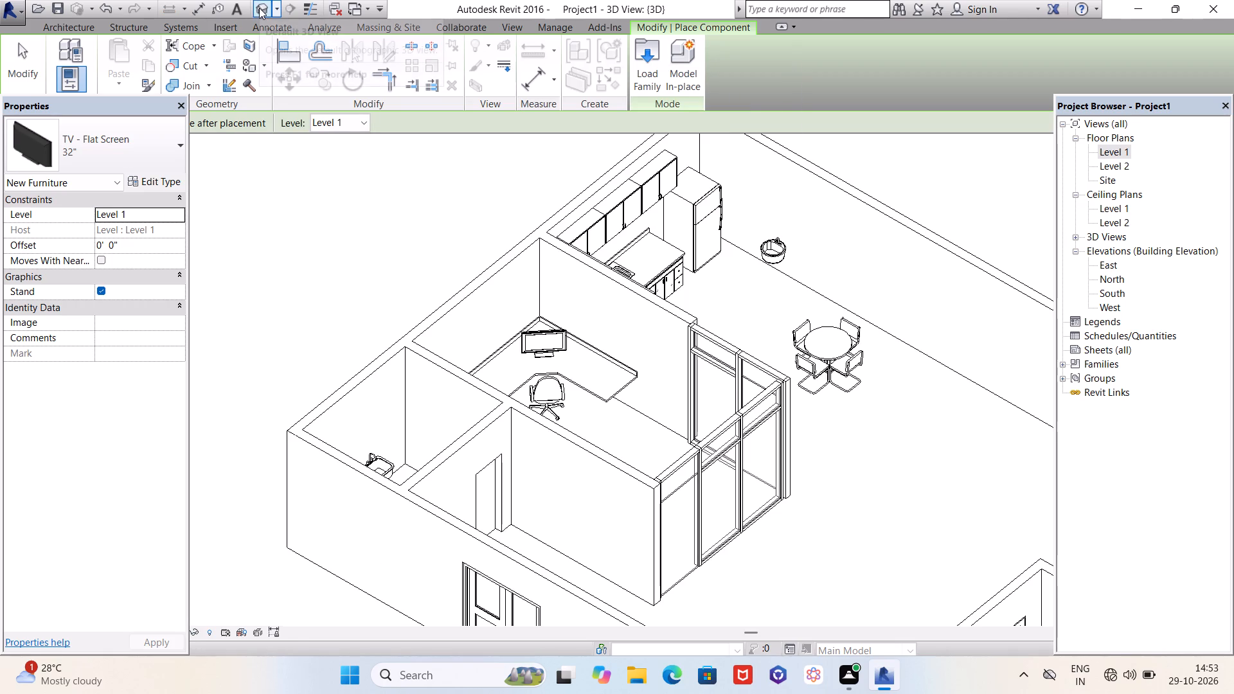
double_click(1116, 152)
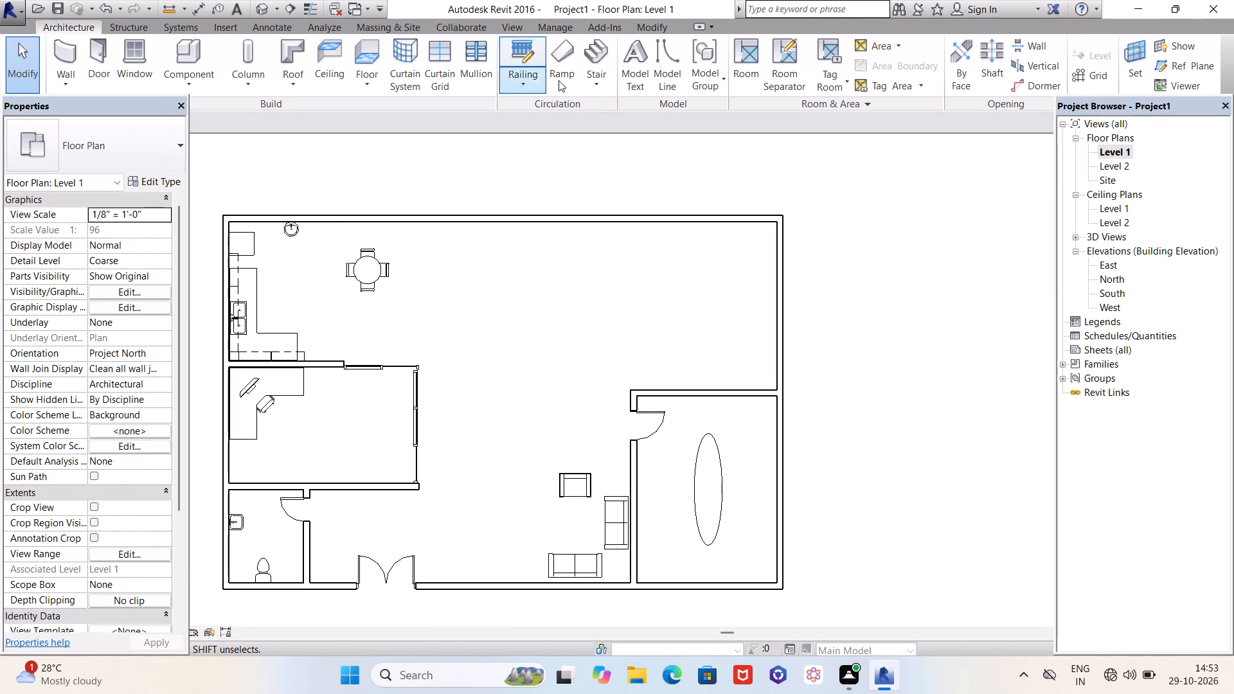
Start a component and load the Counter Top-Island family from the library's Casework > Counter Tops folder.
left_click(183, 45)
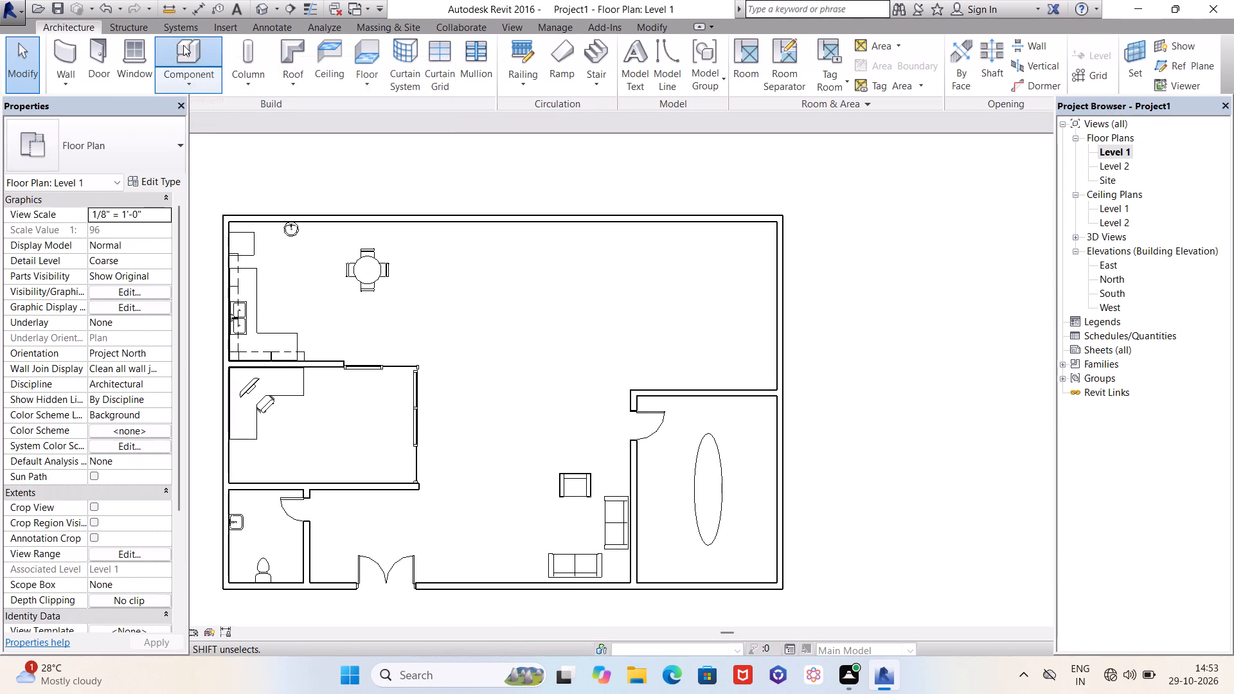
double_click(650, 69)
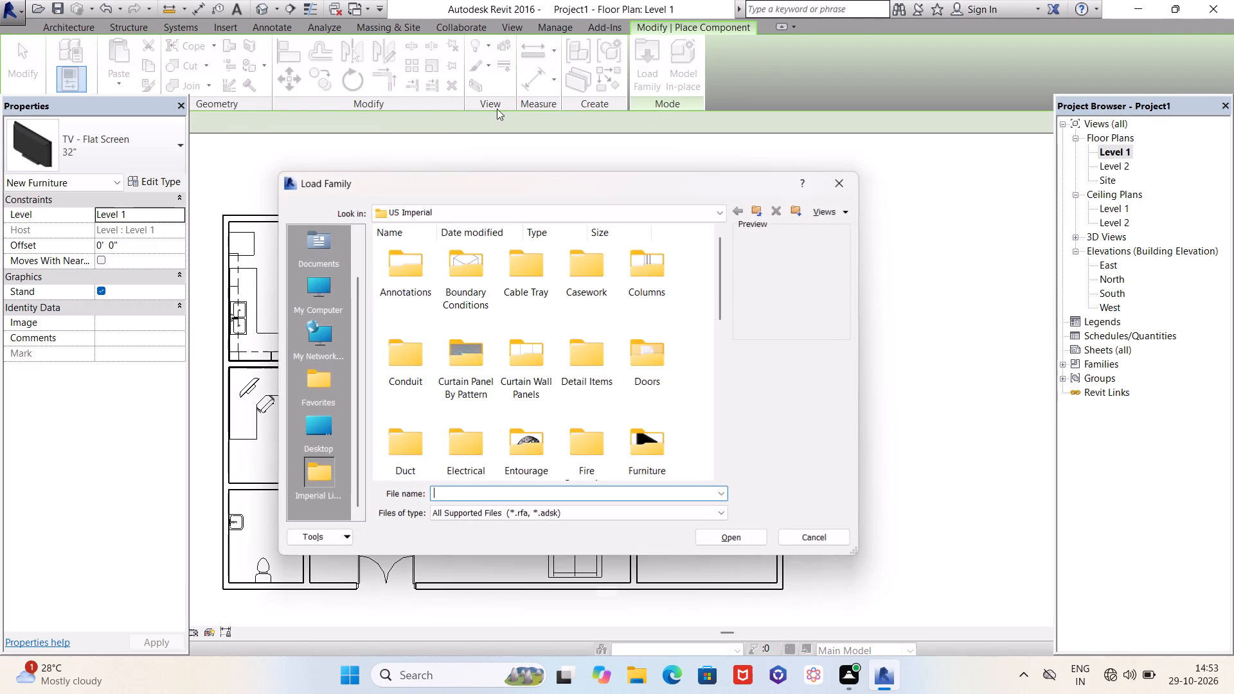
double_click(591, 268)
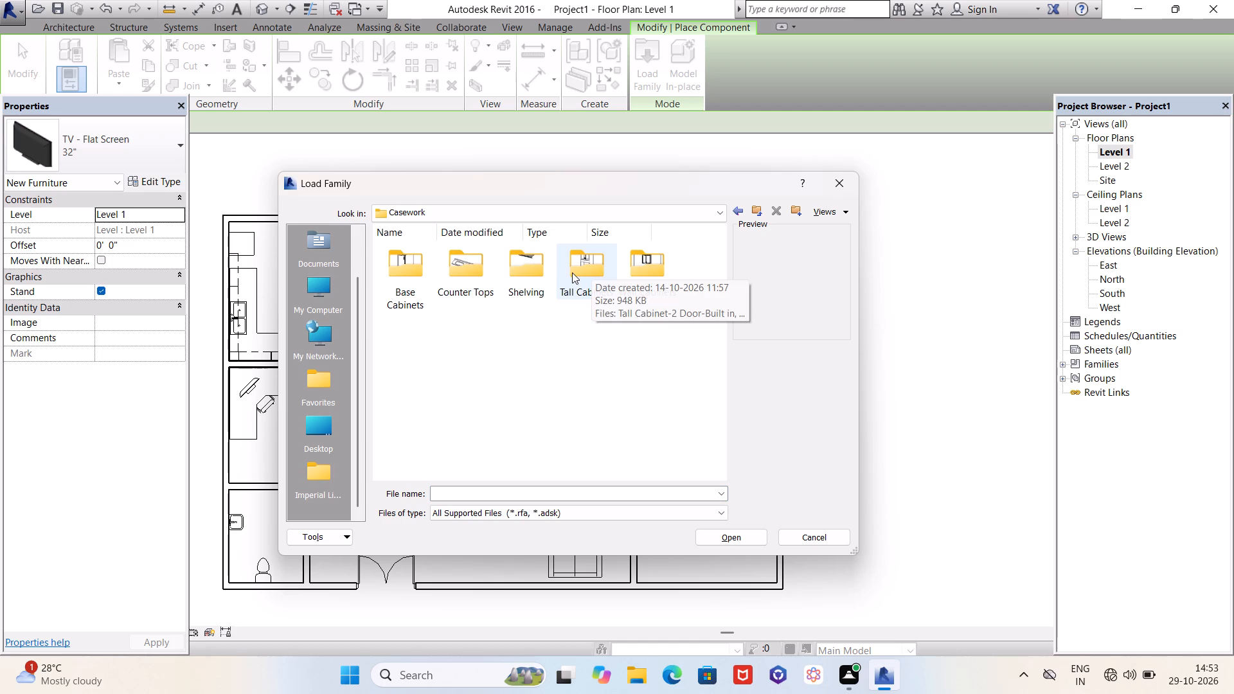
double_click(478, 274)
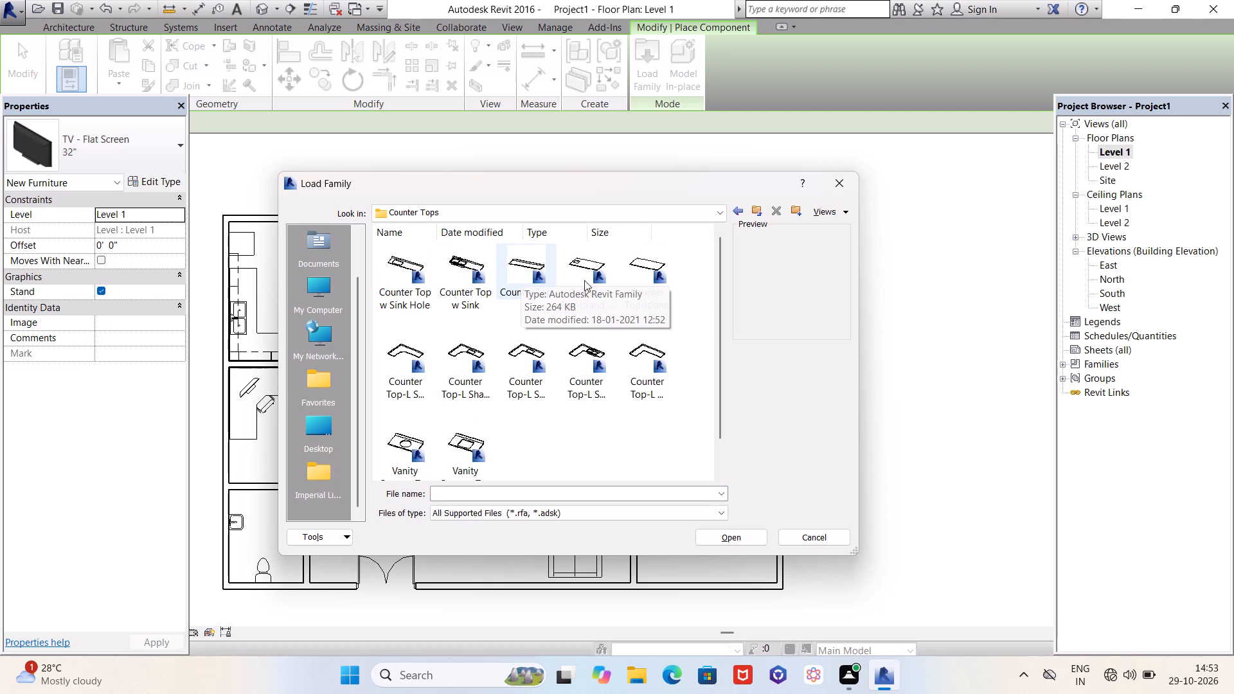
left_click(659, 268)
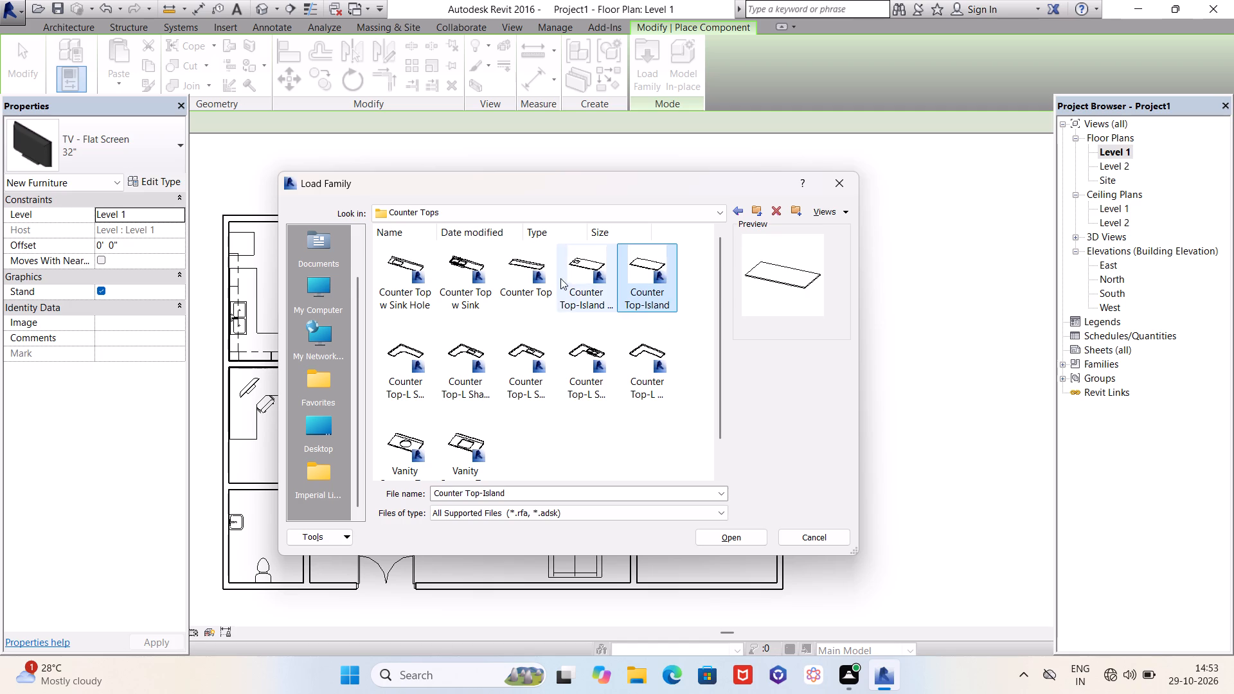
left_click(512, 258)
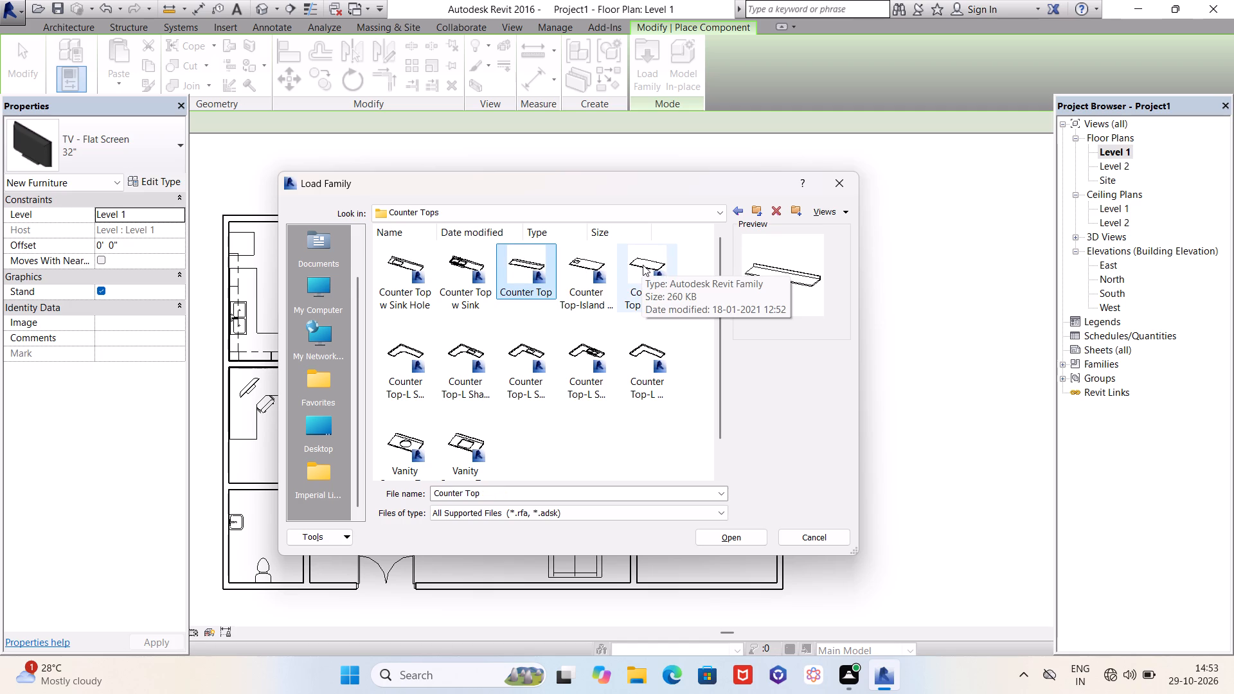
left_click(643, 265)
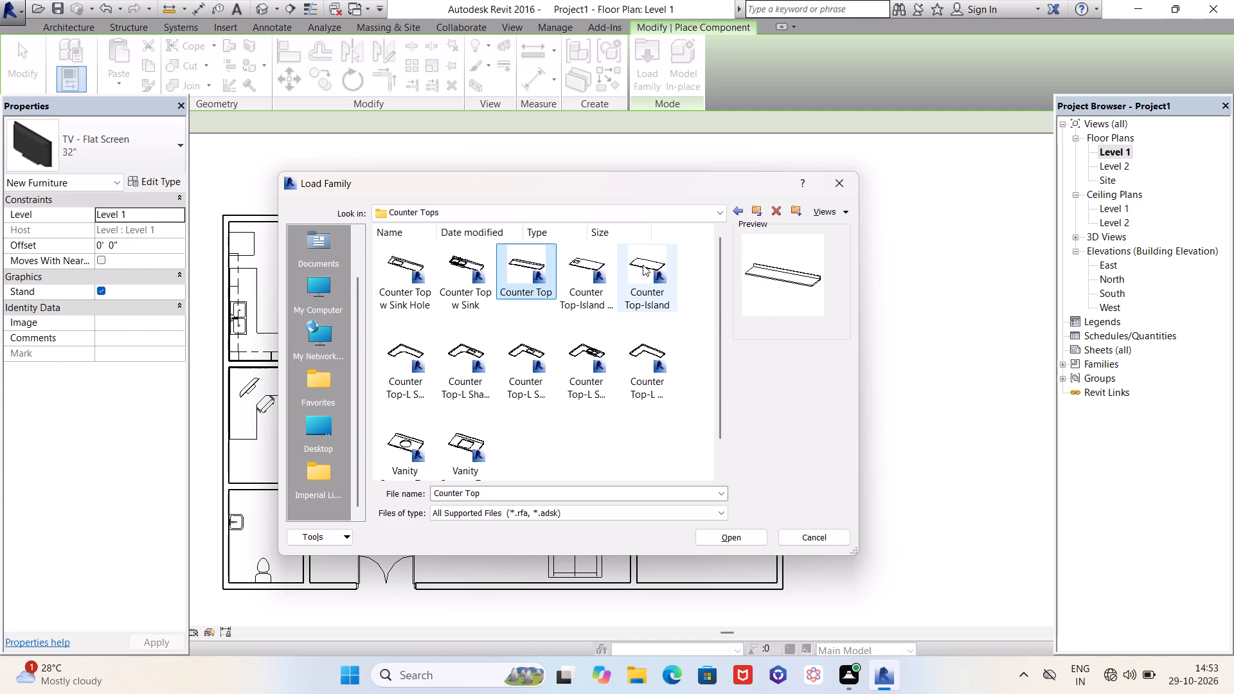
left_click(735, 542)
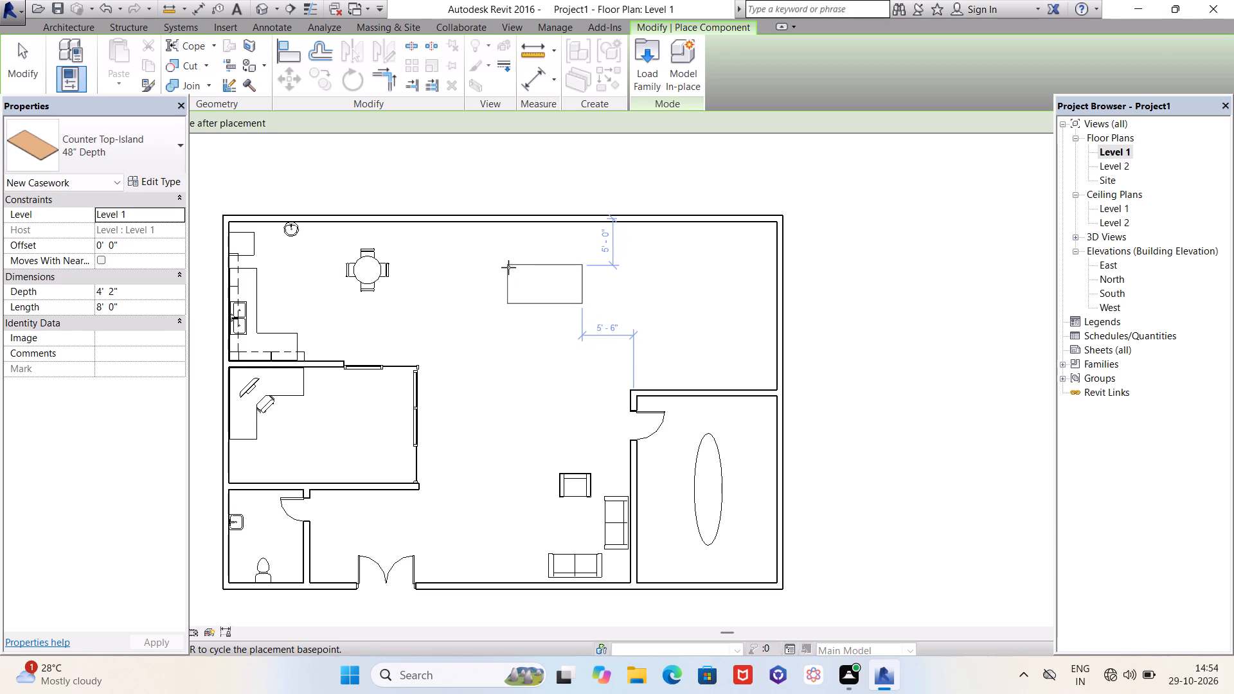
Place the 48" Depth island countertop horizontally in the open area east of the round dining table, about 5'-0" from the north wall.
left_click(508, 267)
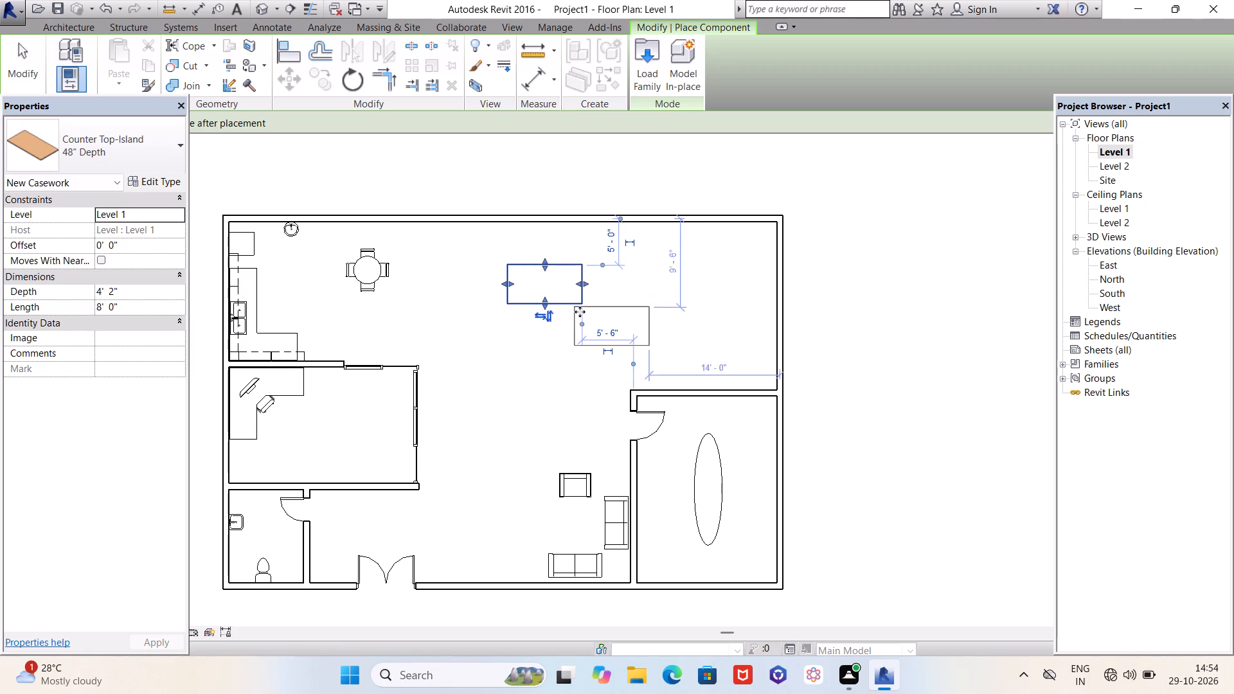
scroll(515, 325, "up", 1)
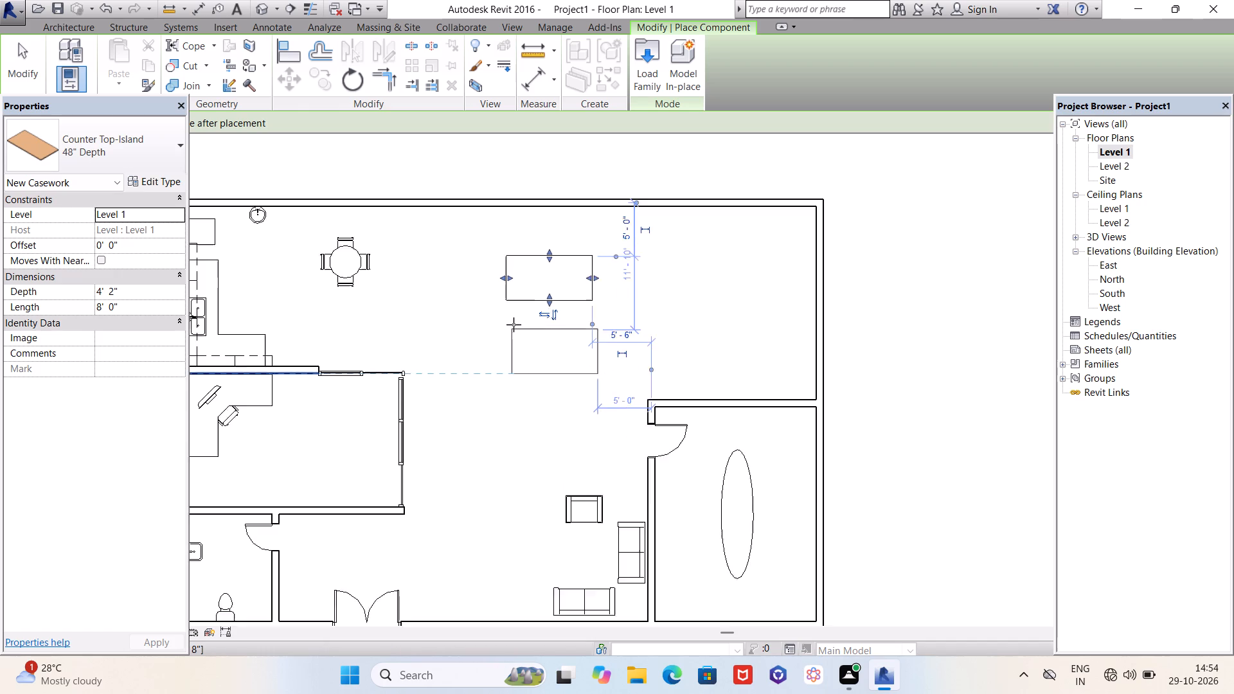
Finish placing the island countertop, select it, and set its type's Width parameter to 3' 0".
scroll(514, 325, "up", 1)
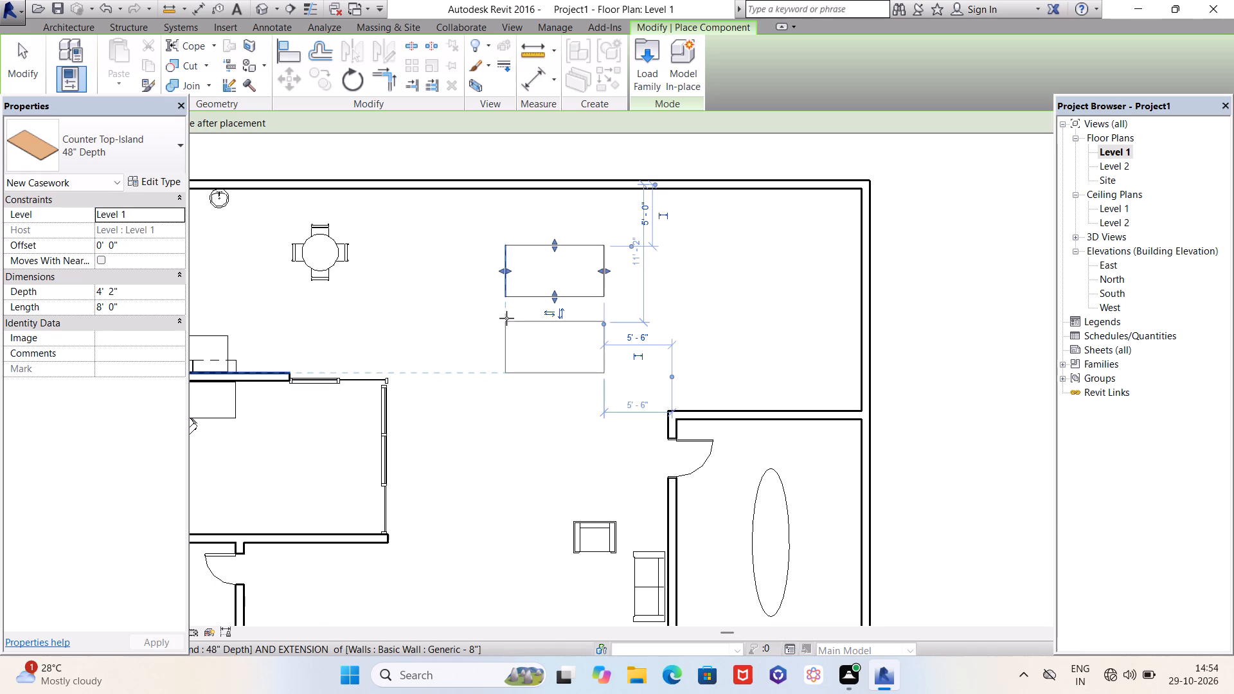
key("Escape")
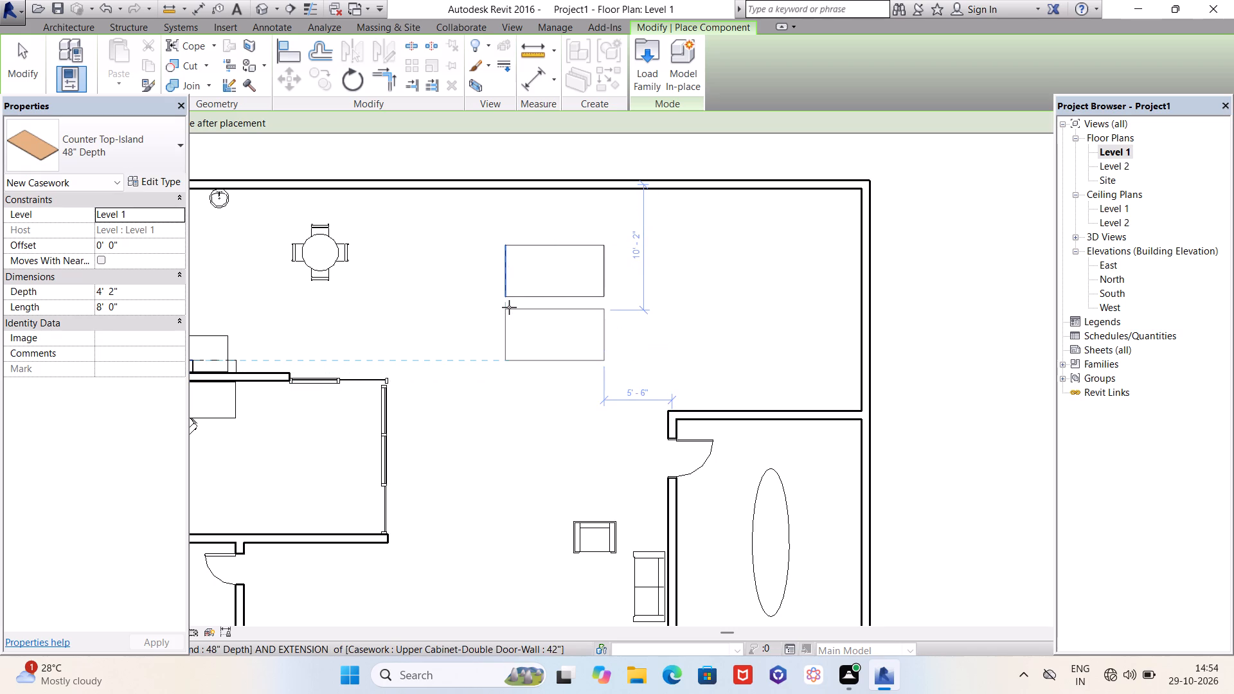
key("Escape")
left_click(541, 298)
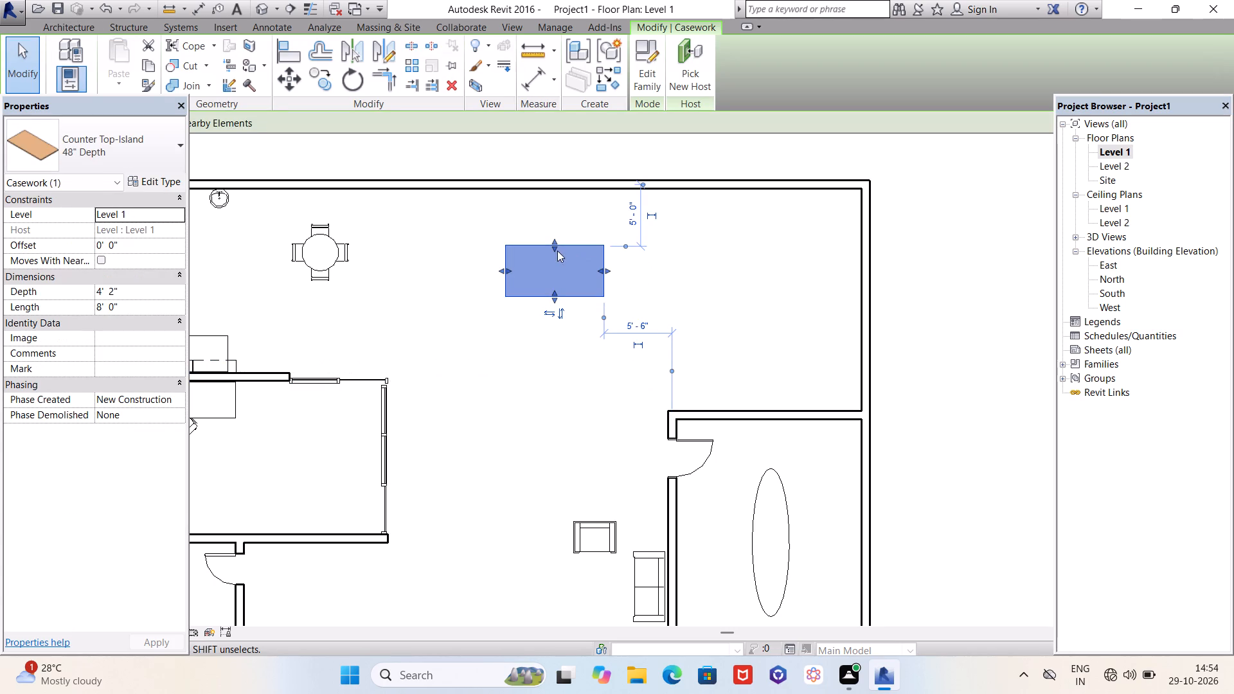
scroll(549, 249, "up", 4)
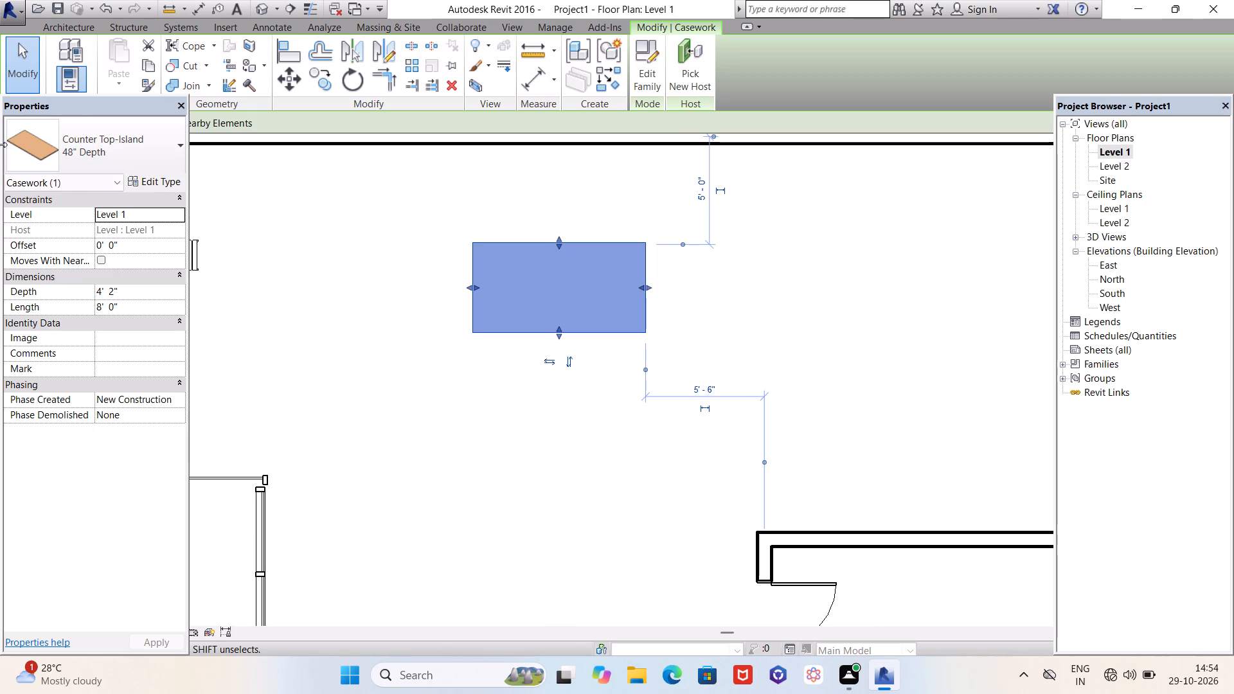
left_click(130, 179)
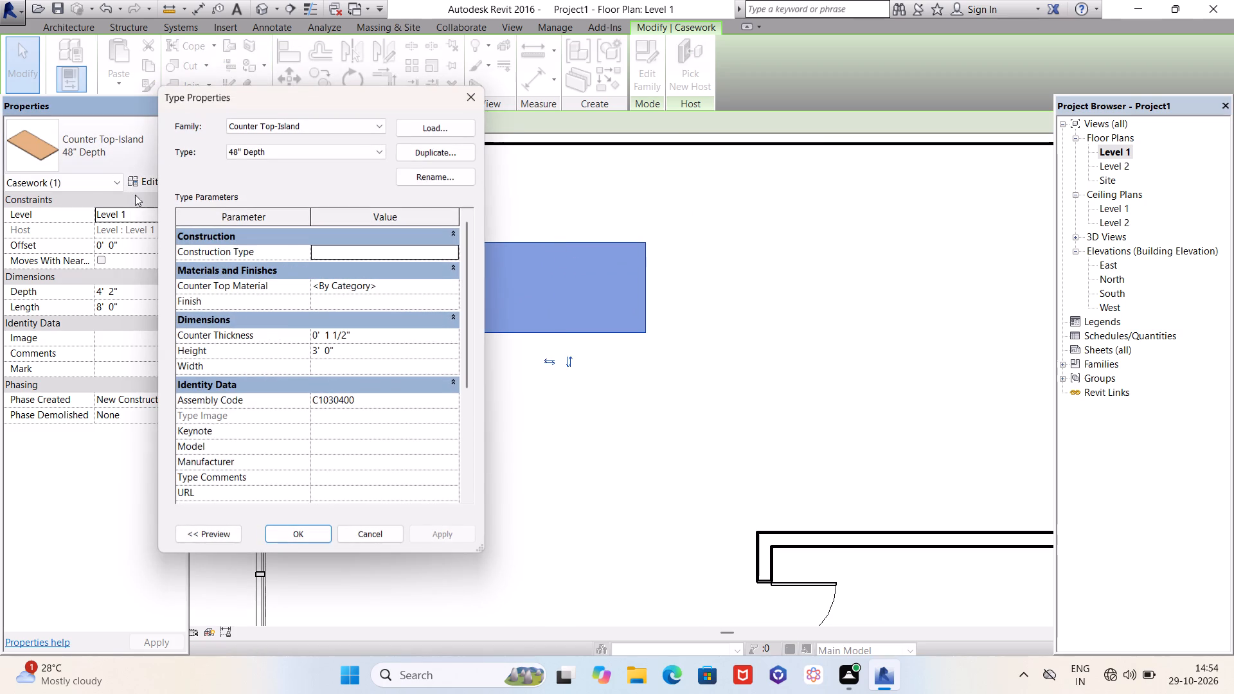
left_click(331, 369)
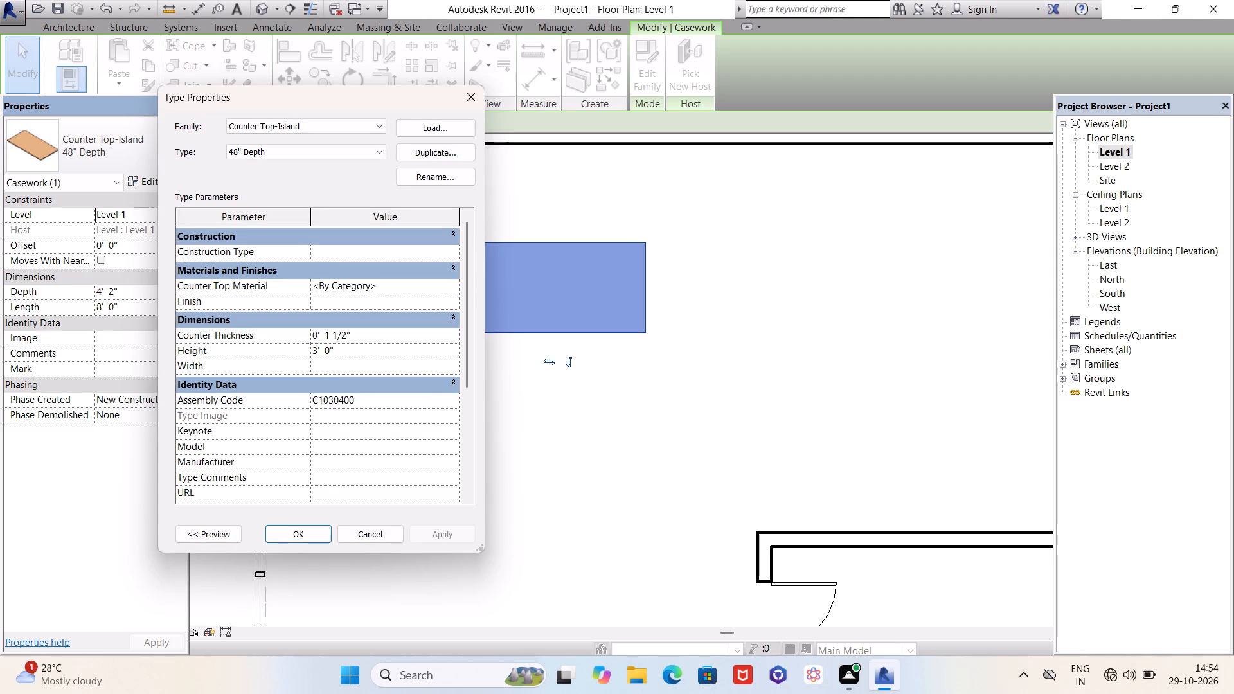
type("3'")
key("Return")
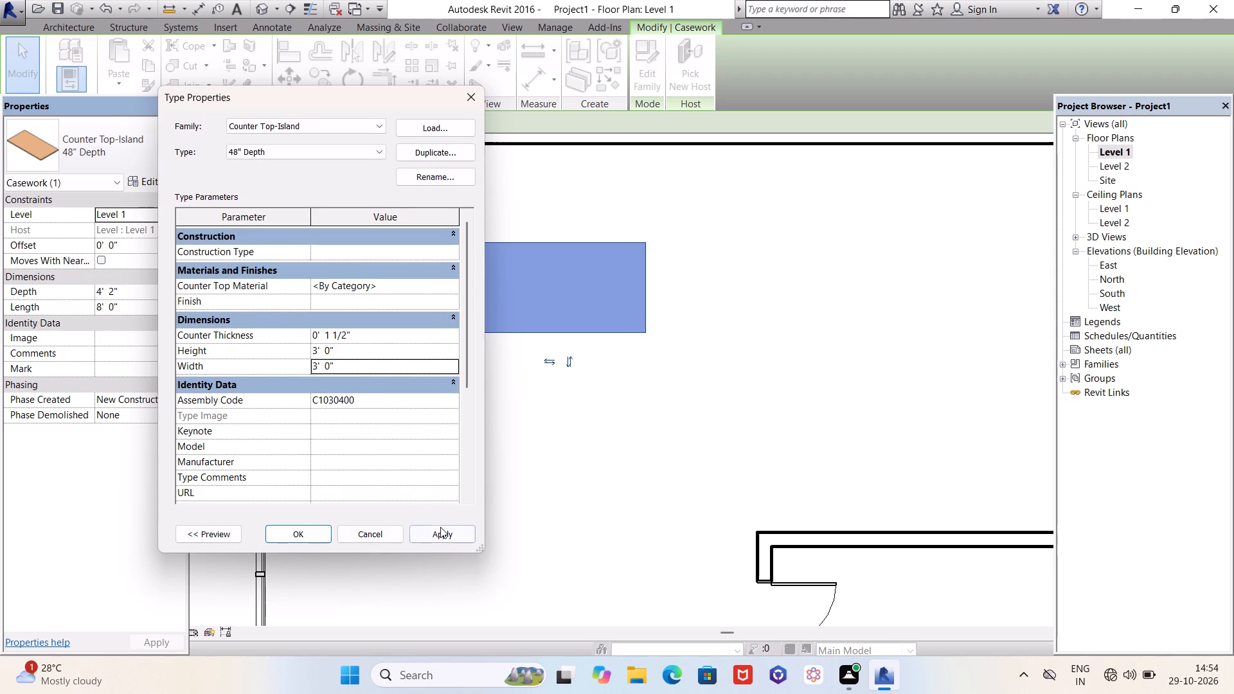
left_click(442, 530)
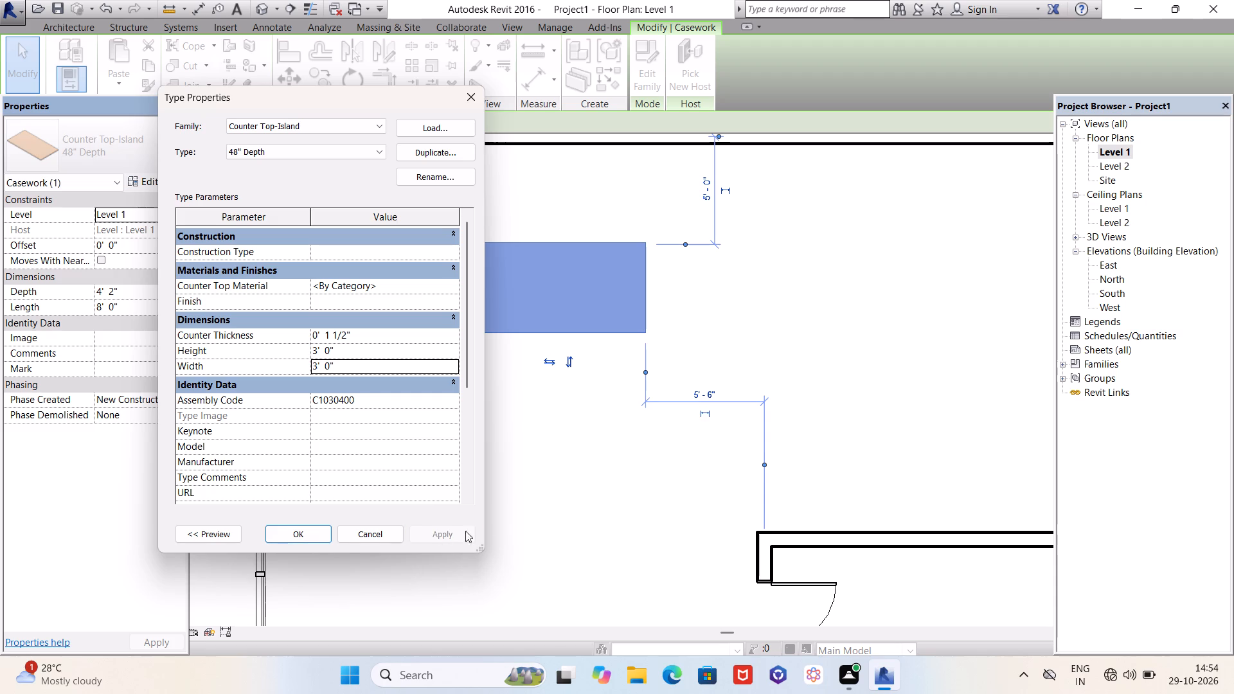
scroll(764, 517, "down", 2)
scroll(667, 438, "down", 3)
scroll(723, 452, "down", 3)
scroll(774, 310, "down", 2)
left_click(307, 540)
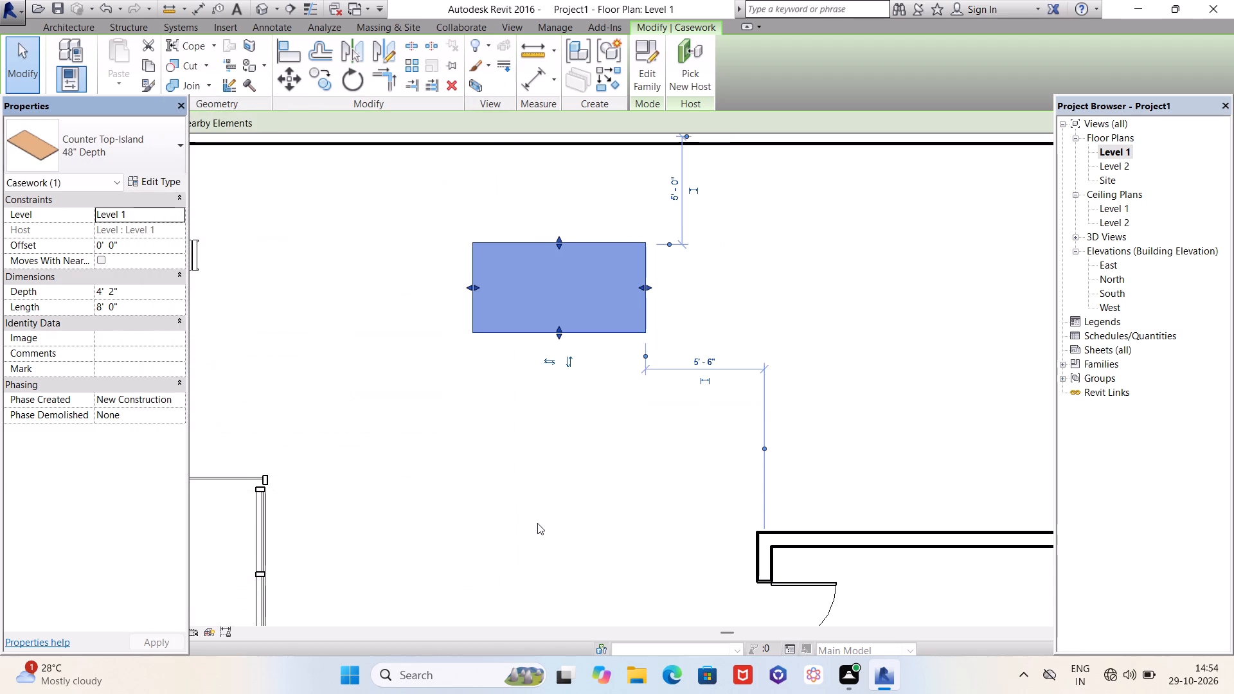
Set the selected island countertop's depth to 3' 0".
scroll(537, 523, "down", 1)
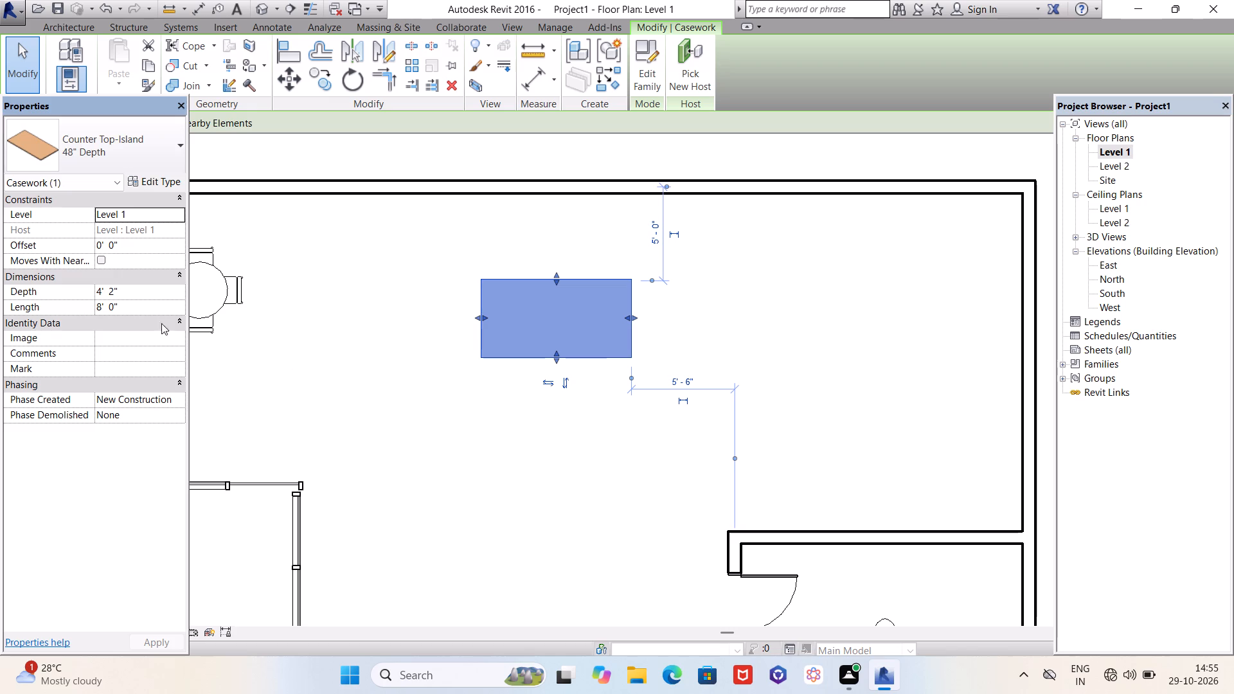
left_click(127, 289)
left_click_drag(127, 289, 111, 289)
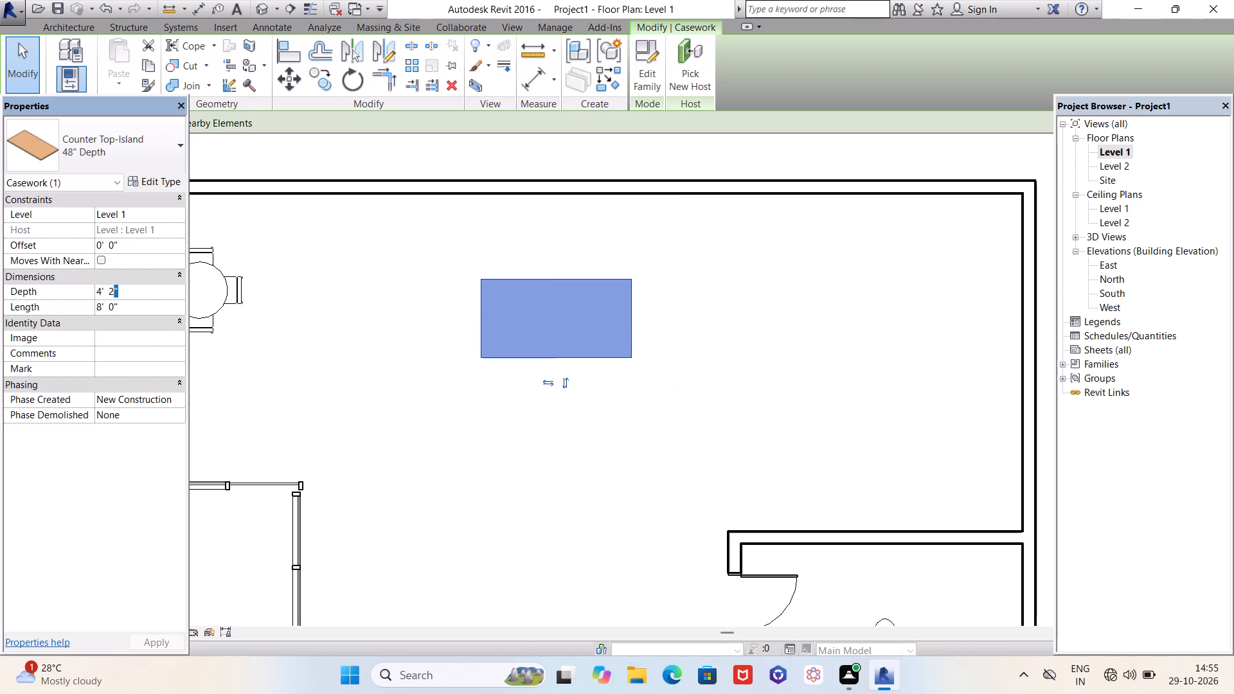
left_click_drag(111, 289, 91, 288)
type("3'")
key("Return")
Set the Height parameter of the Counter Top-Island 48" Depth type to 0' 0".
left_click(145, 181)
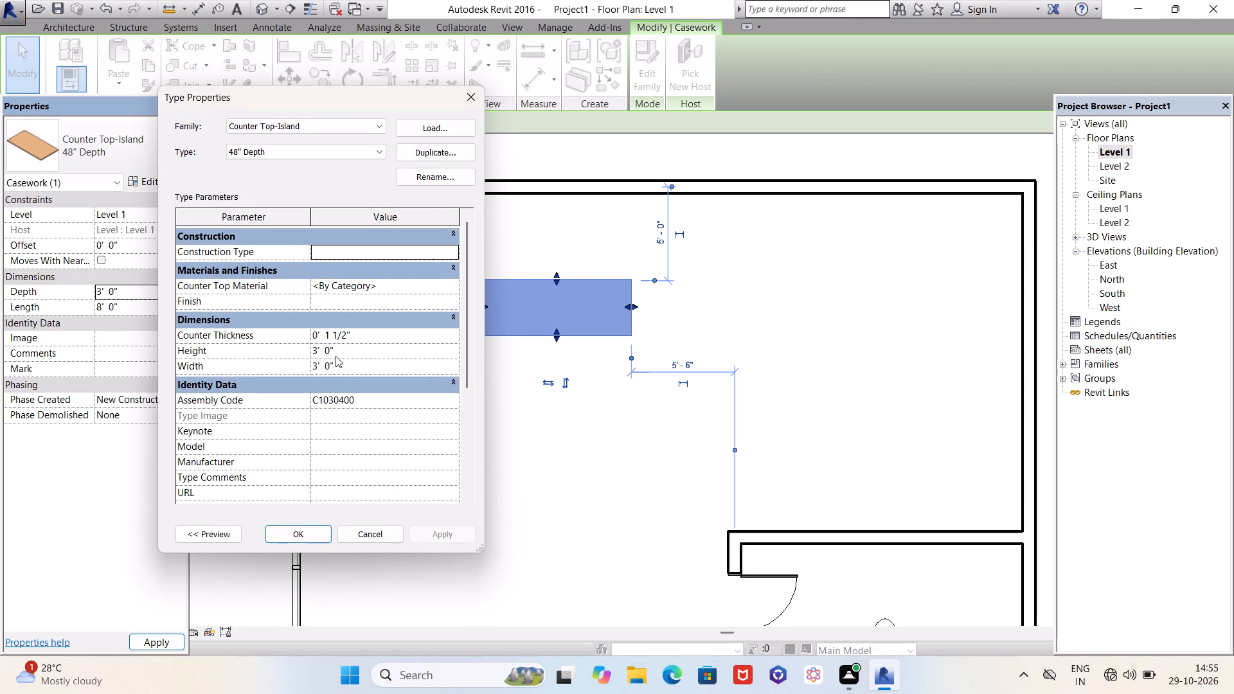
left_click_drag(339, 352, 319, 350)
key("0")
key("BackSpace")
key("BackSpace")
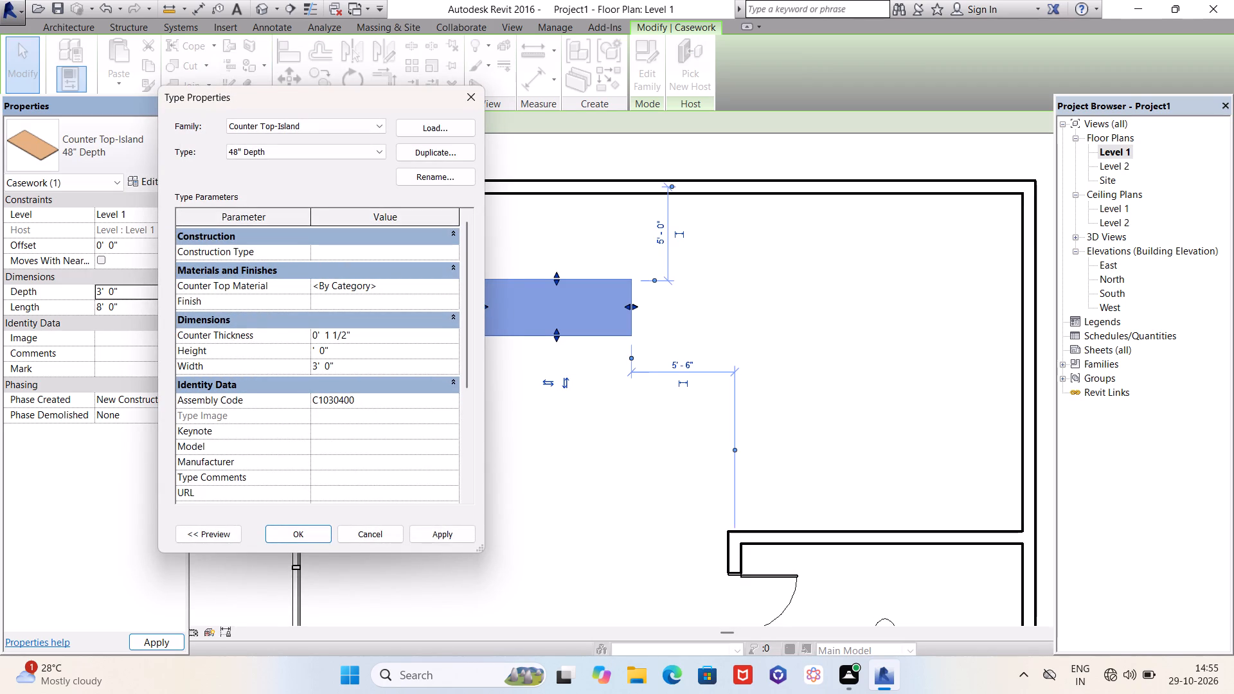
key("0")
key("Return")
left_click(437, 531)
left_click(313, 539)
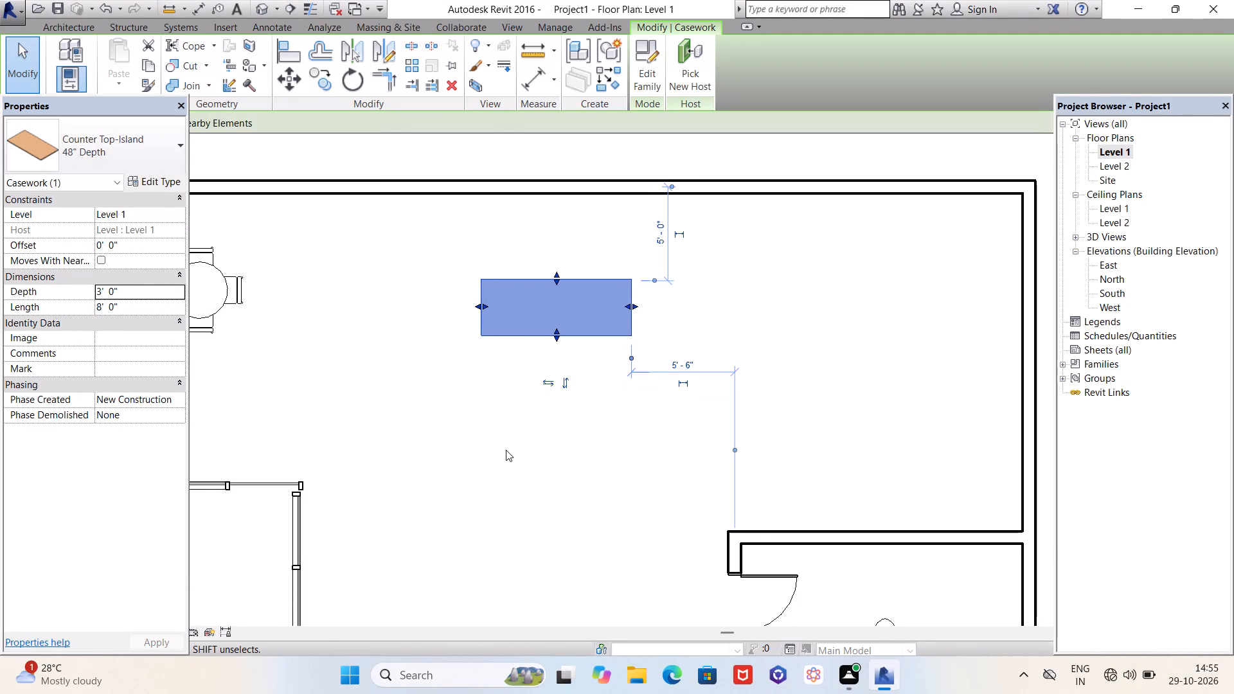
Examine the island countertop's area in the floor plan and in the default 3D view.
scroll(506, 450, "up", 2)
scroll(541, 503, "down", 7)
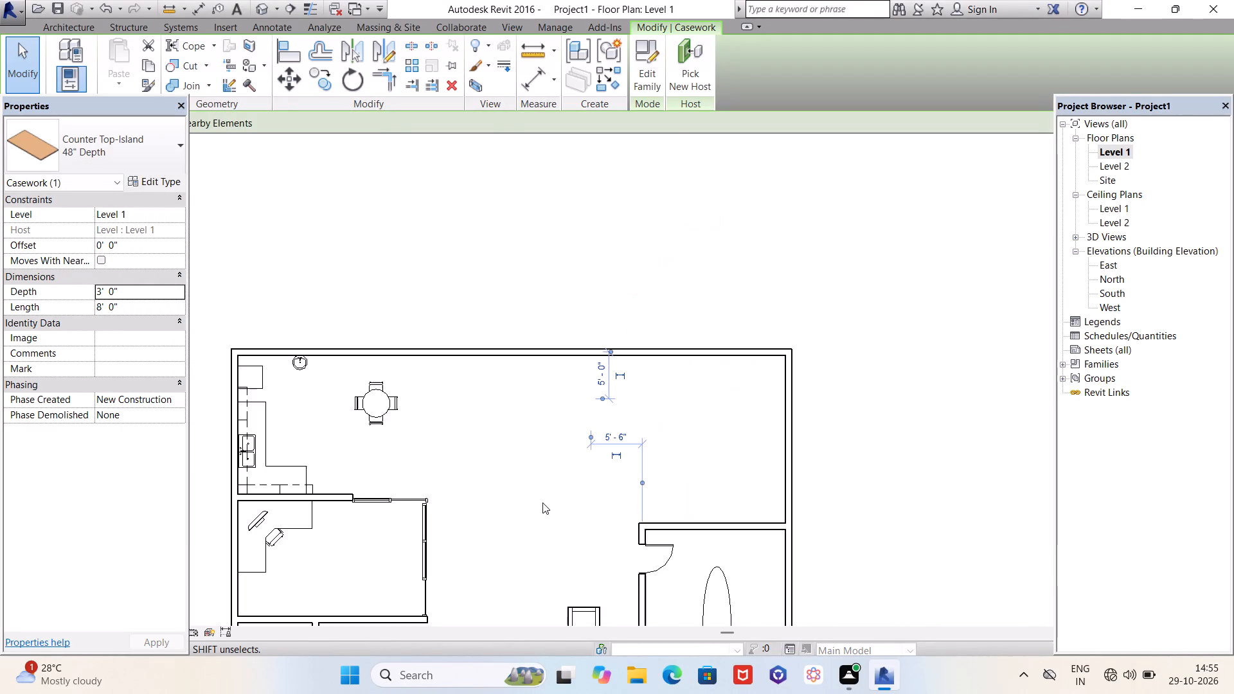
scroll(542, 503, "down", 2)
scroll(542, 503, "up", 6)
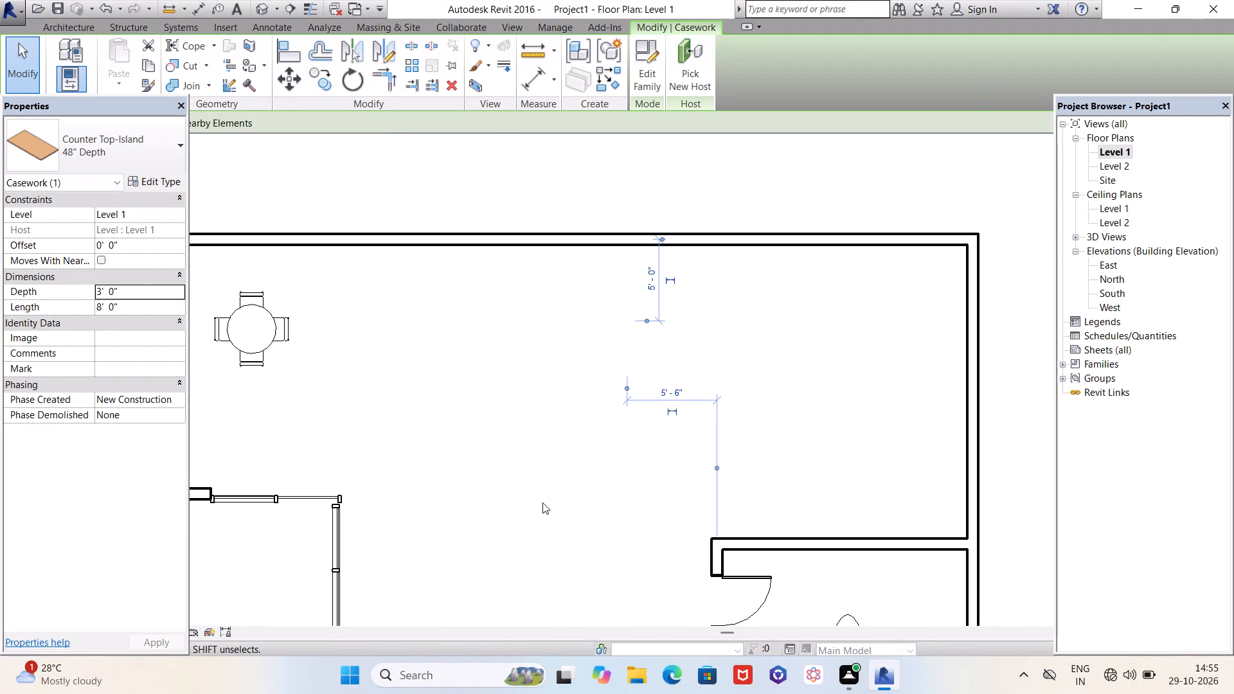
key("Escape")
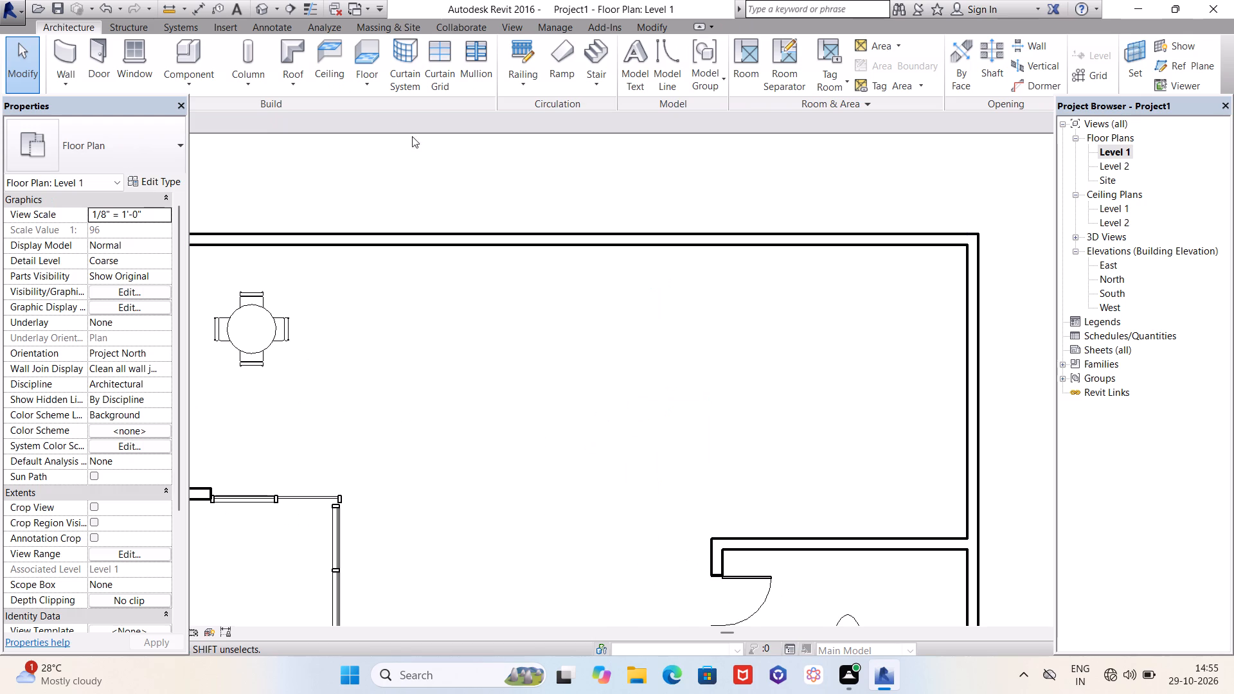
left_click(261, 12)
scroll(490, 362, "down", 2)
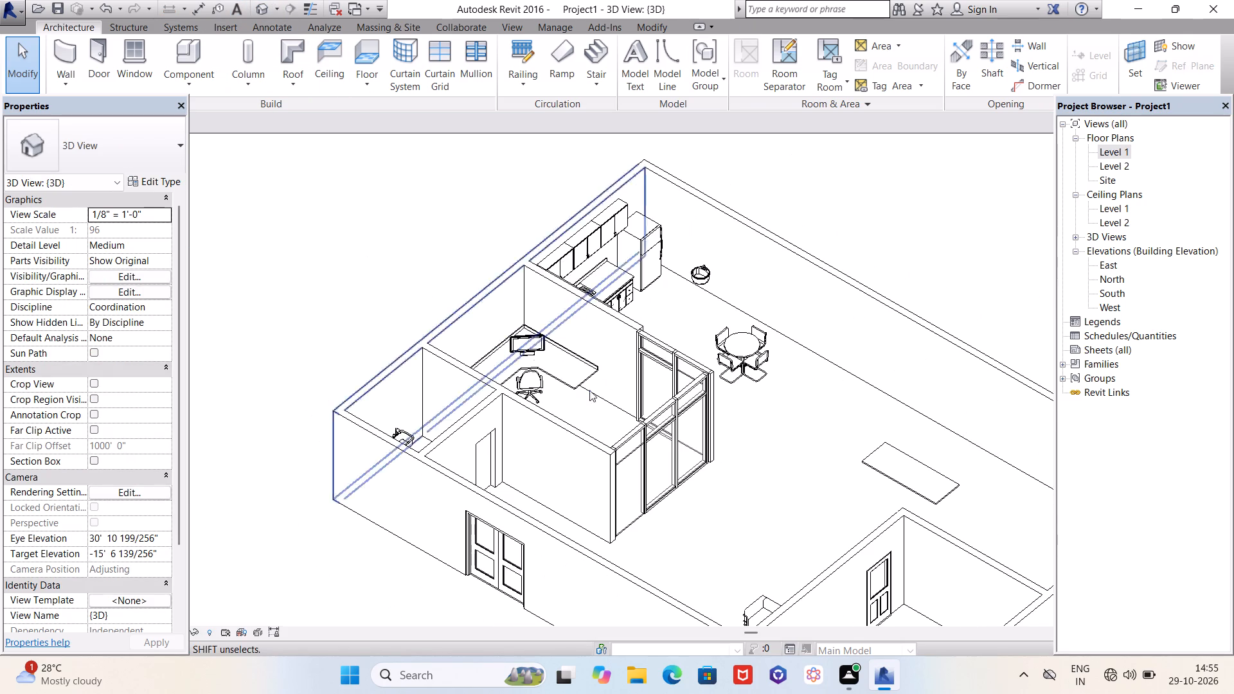
Select the island countertop in the 3D view and raise it by setting its offset from Level 1 to 3' 0".
left_click(903, 488)
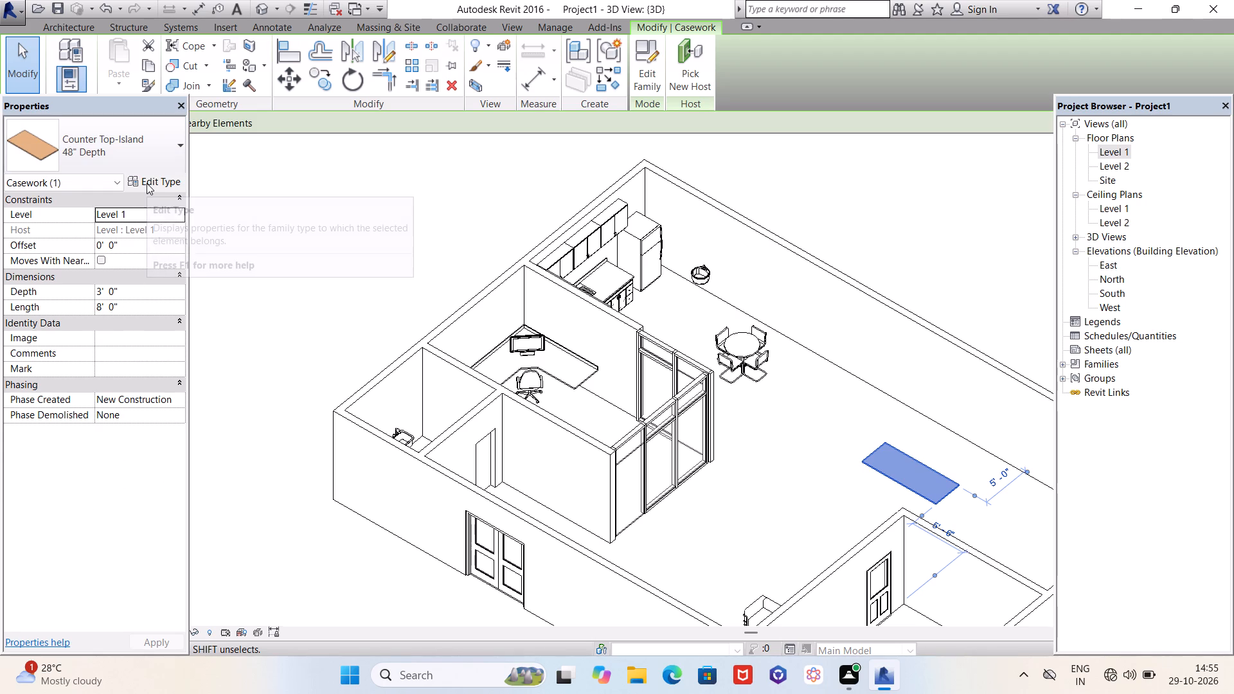
left_click_drag(123, 245, 108, 245)
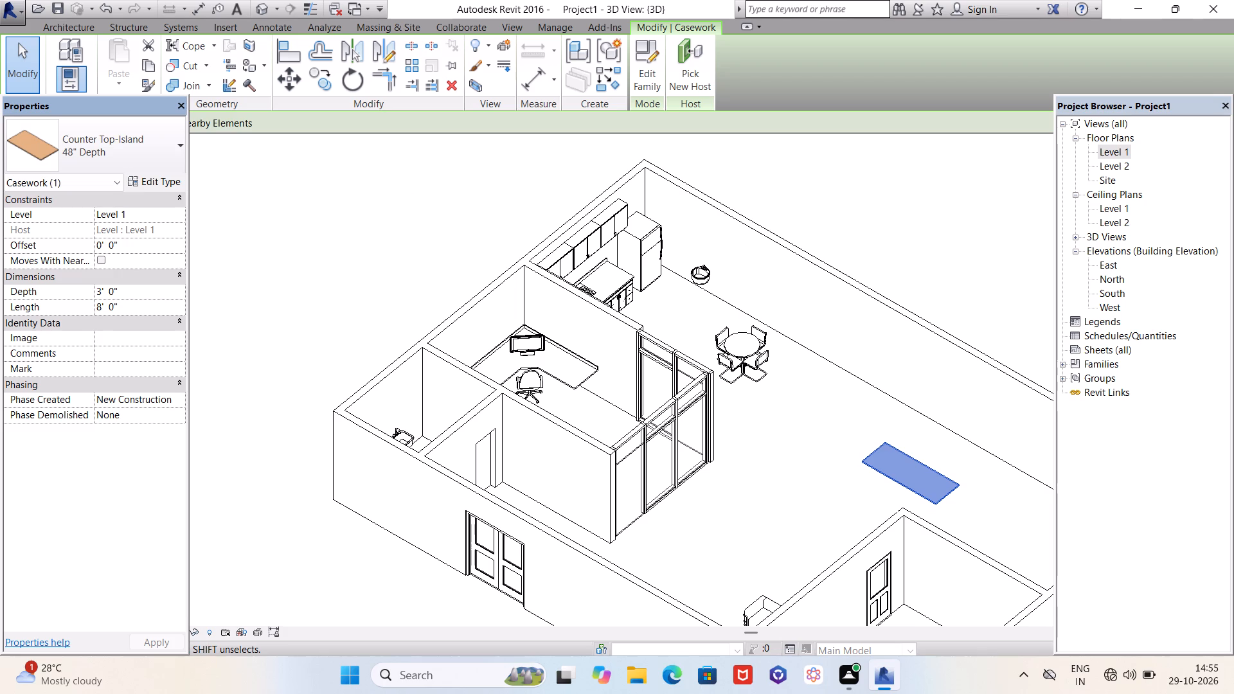
left_click(102, 244)
key("BackSpace")
type("3'")
key("Return")
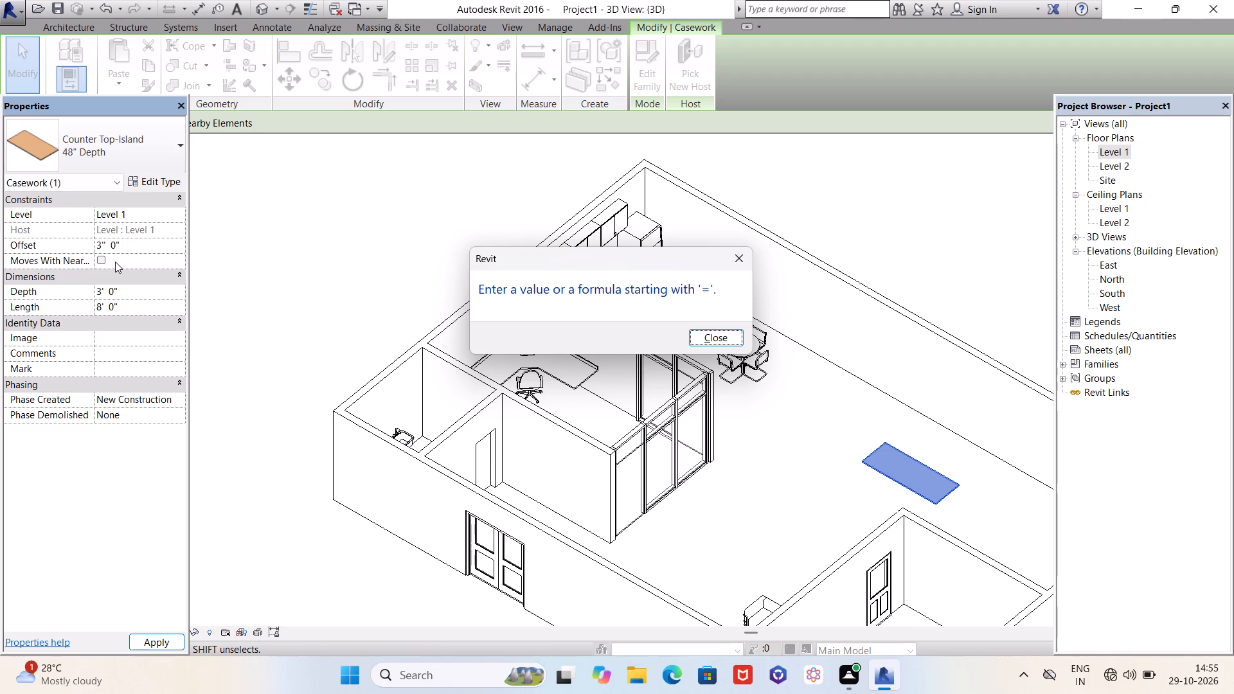
left_click(710, 338)
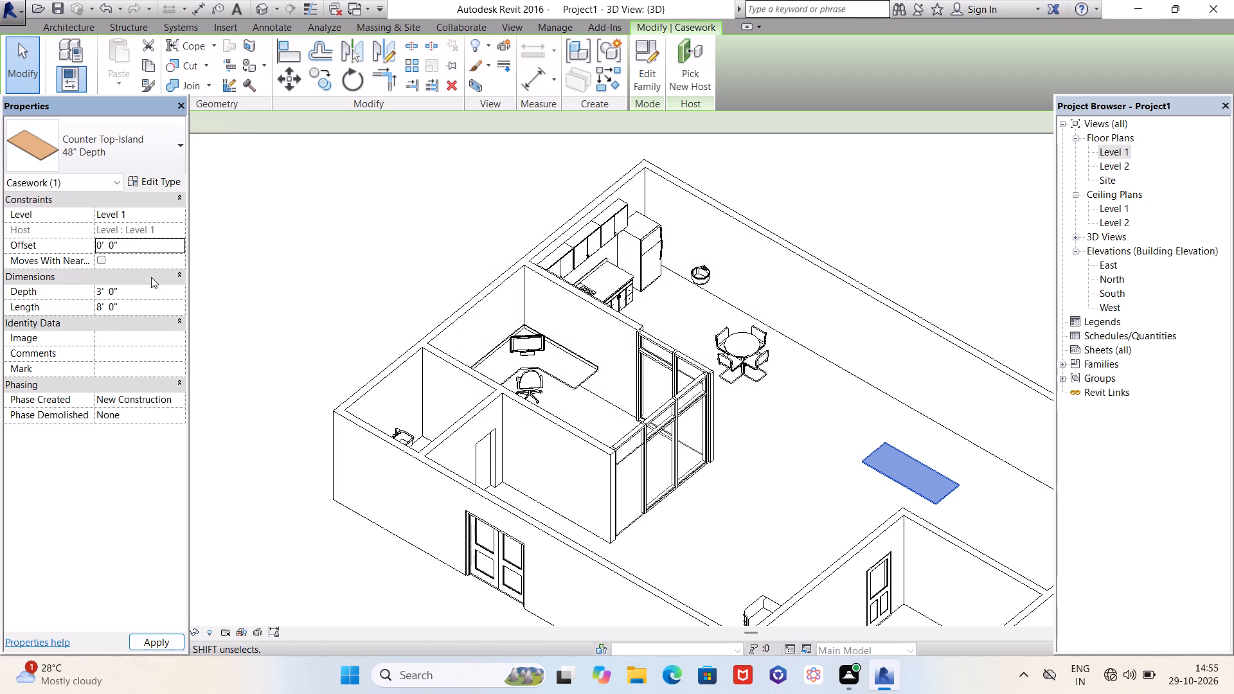
left_click(101, 240)
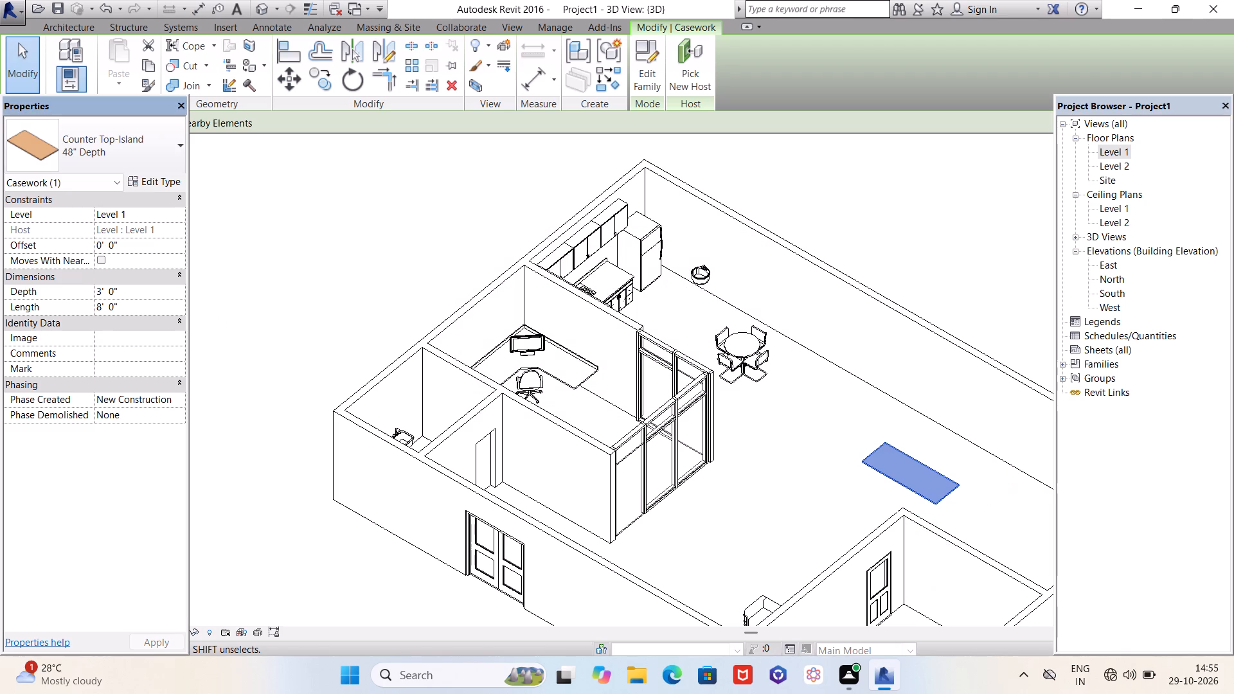
key("Right")
key("BackSpace")
key("3")
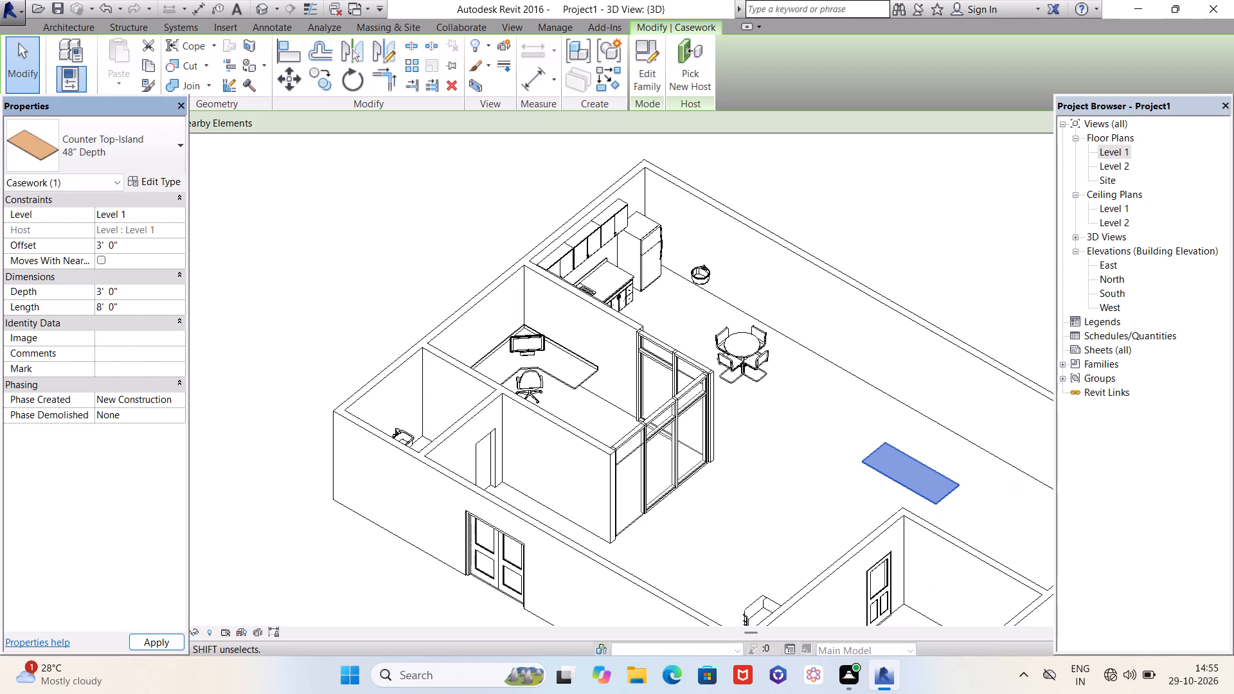
key("Return")
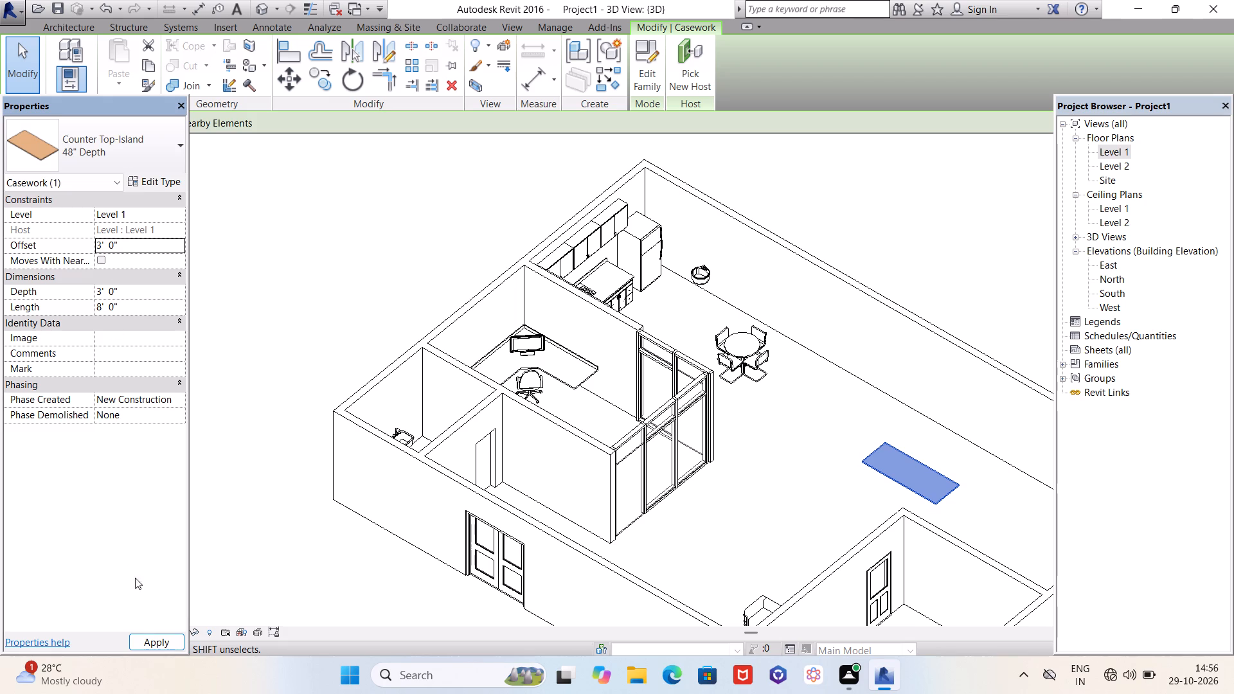
left_click(143, 639)
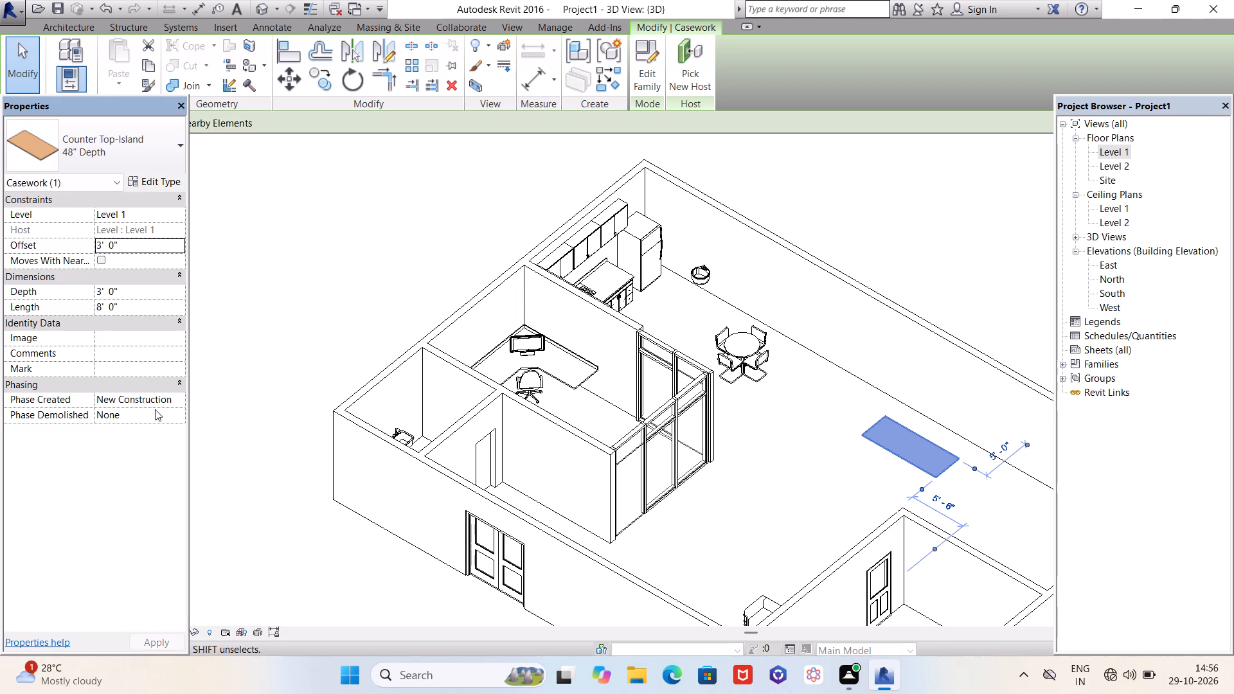
key("Escape")
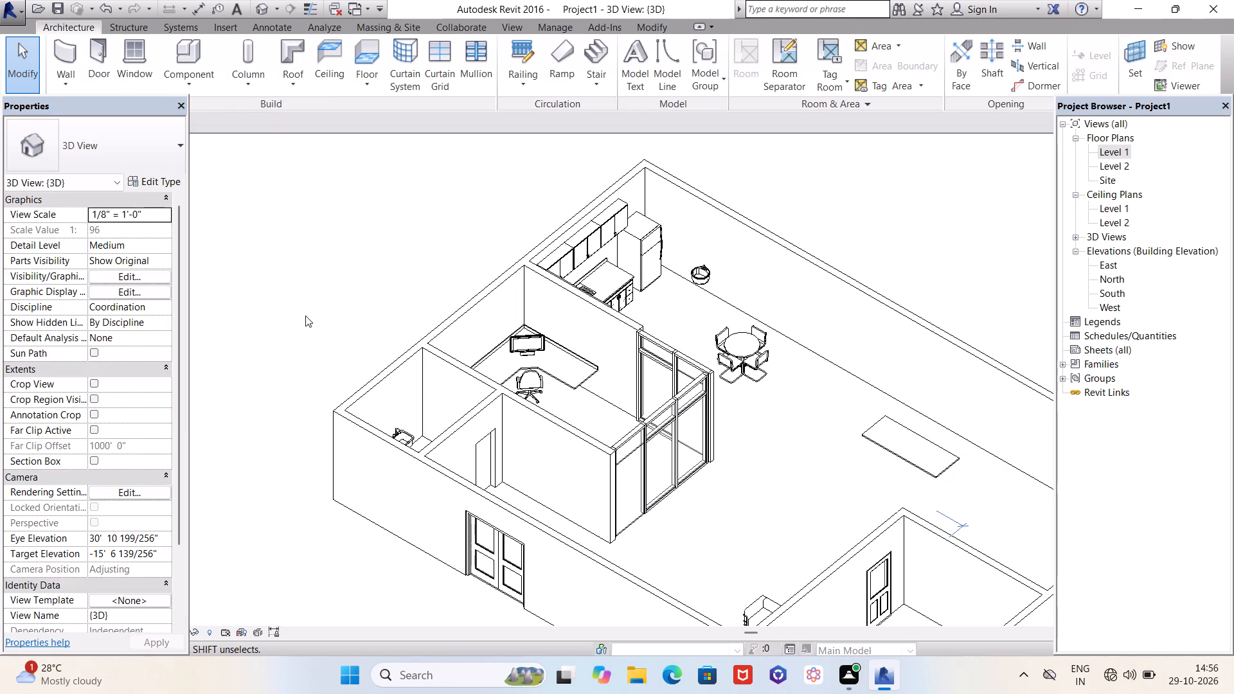
Look over the raised island countertop in 3D and return to the Level 1 floor plan.
scroll(817, 361, "down", 2)
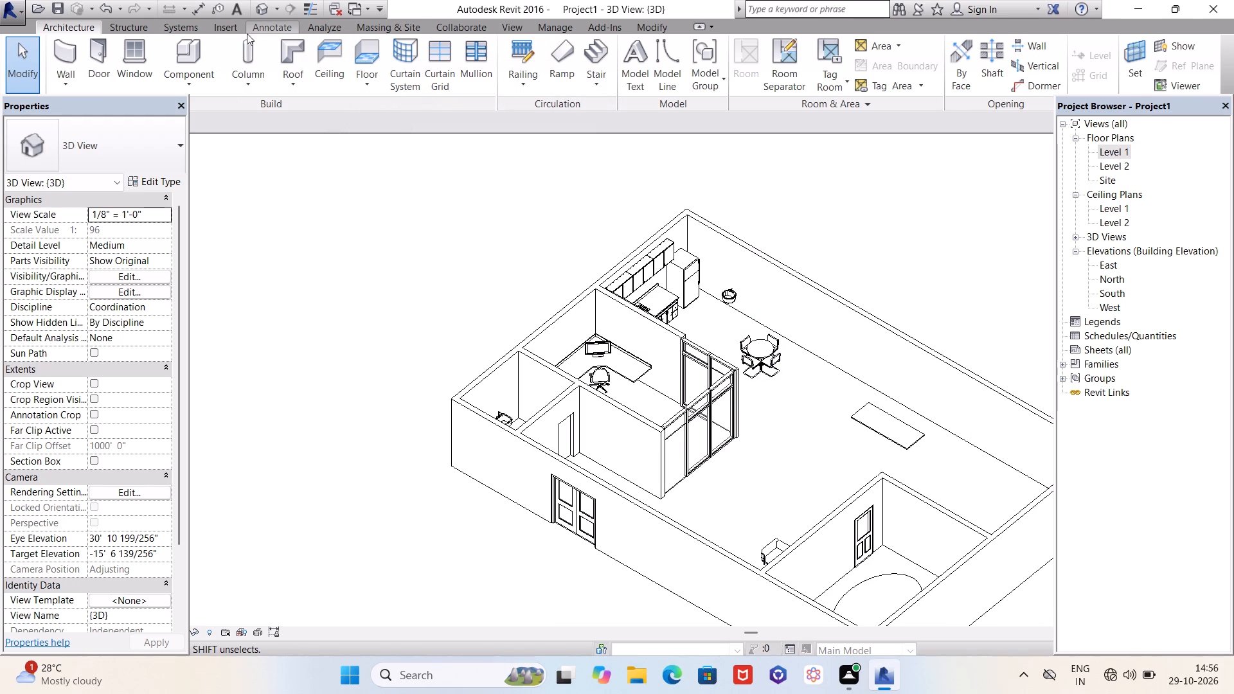
double_click(1111, 156)
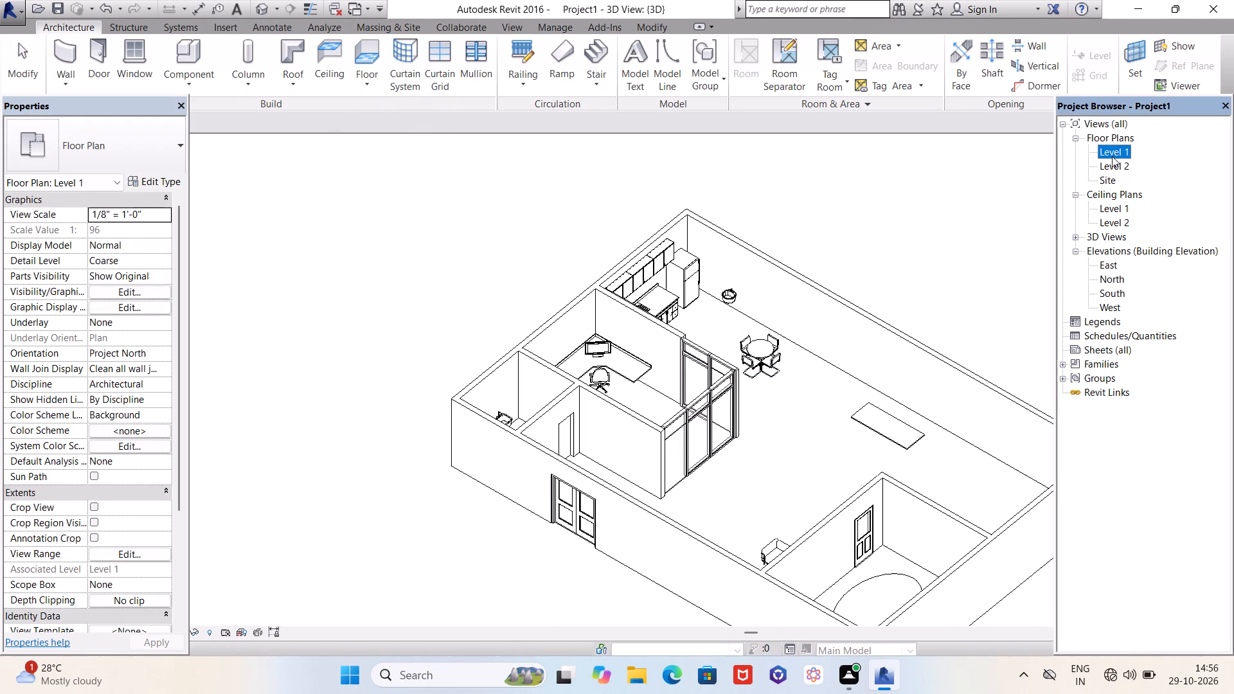
Set the Length of the island countertop in the Level 1 floor plan to 15' 0".
left_click(627, 349)
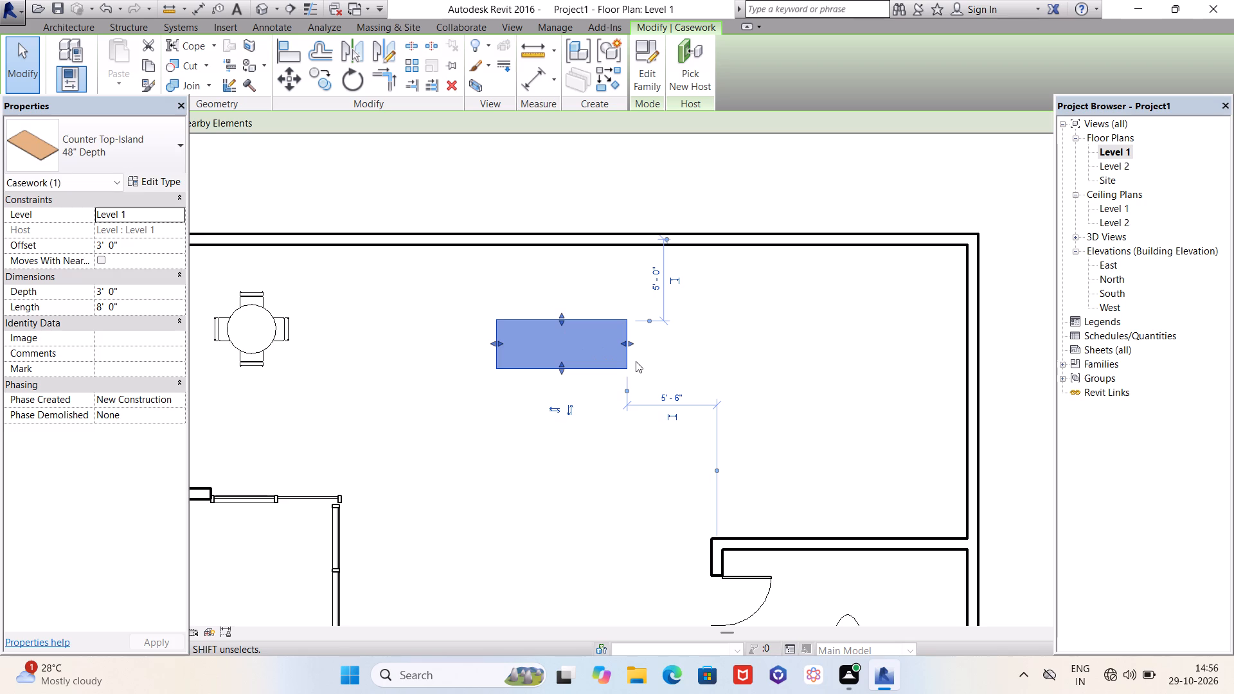
double_click(137, 309)
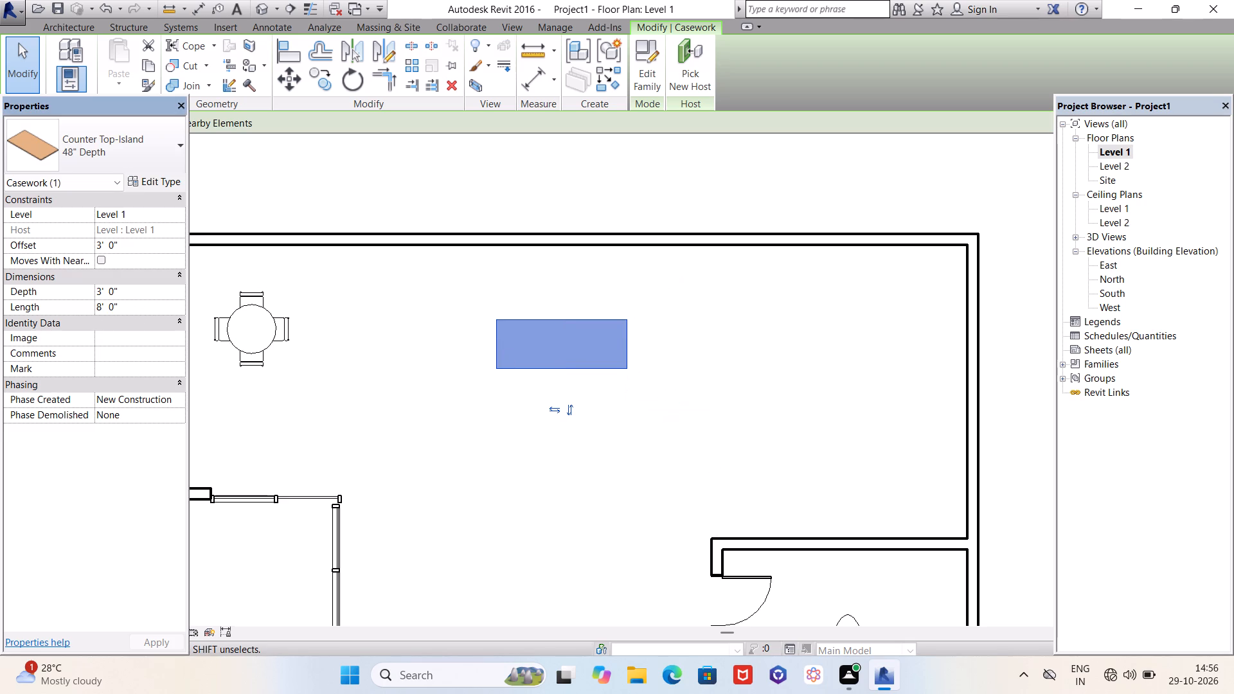
key("BackSpace")
key("BackSpace")
key("BackSpace")
key("BackSpace")
key("BackSpace")
key("BackSpace")
key("BackSpace")
key("BackSpace")
key("BackSpace")
key("BackSpace")
key("BackSpace")
key("BackSpace")
key("BackSpace")
type("15")
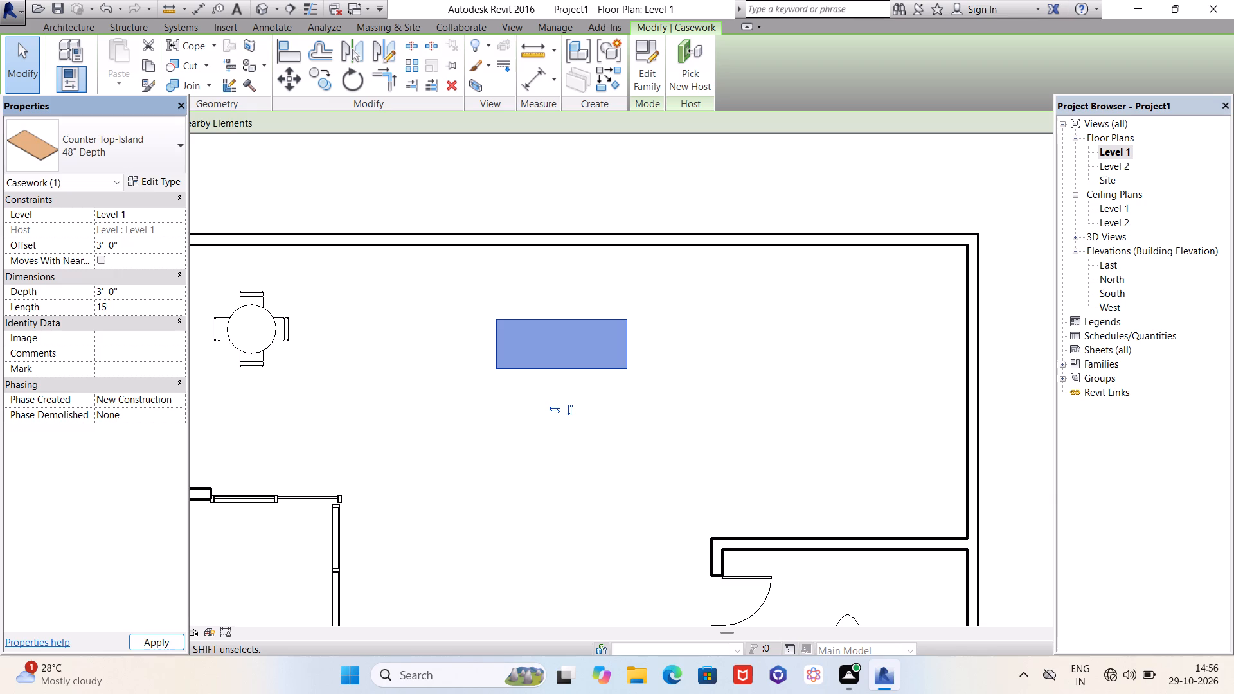
key("apostrophe")
key("Return")
left_click(162, 644)
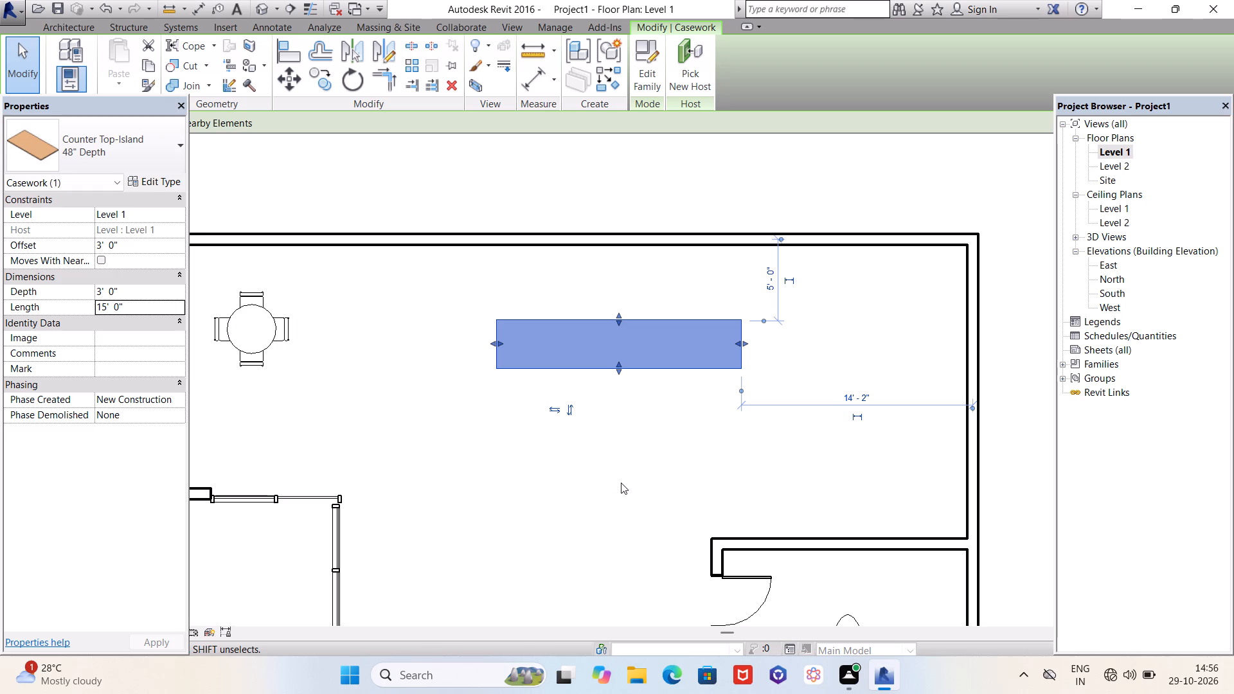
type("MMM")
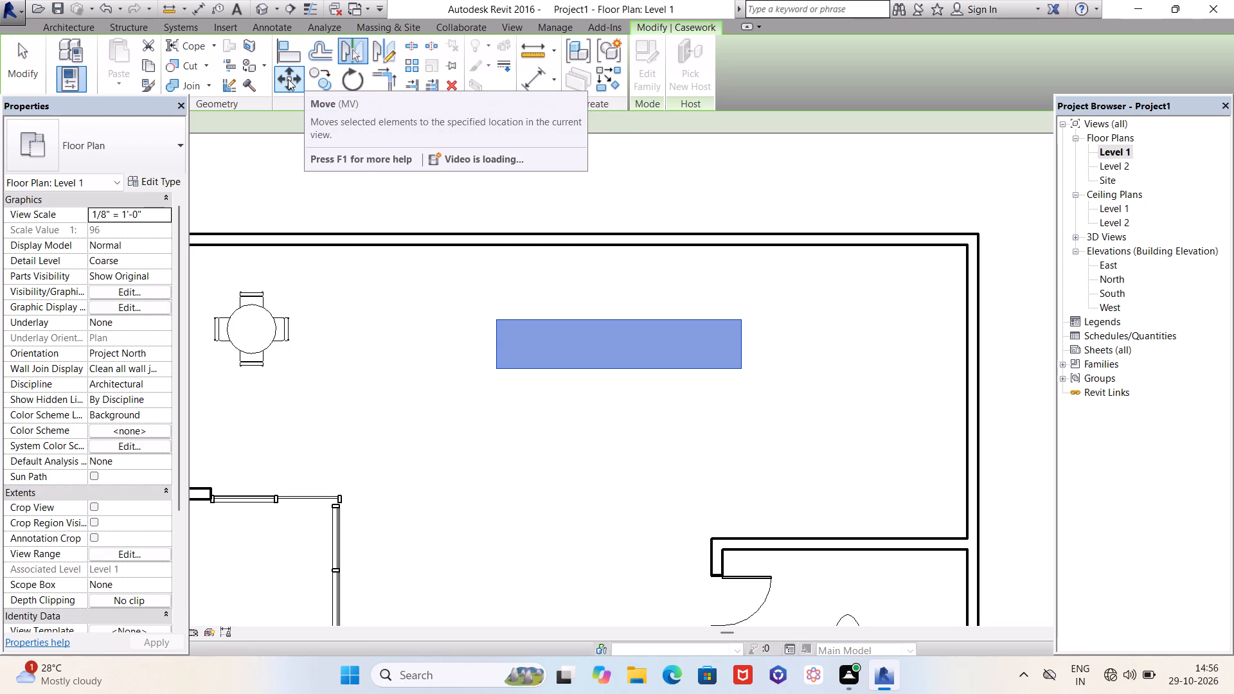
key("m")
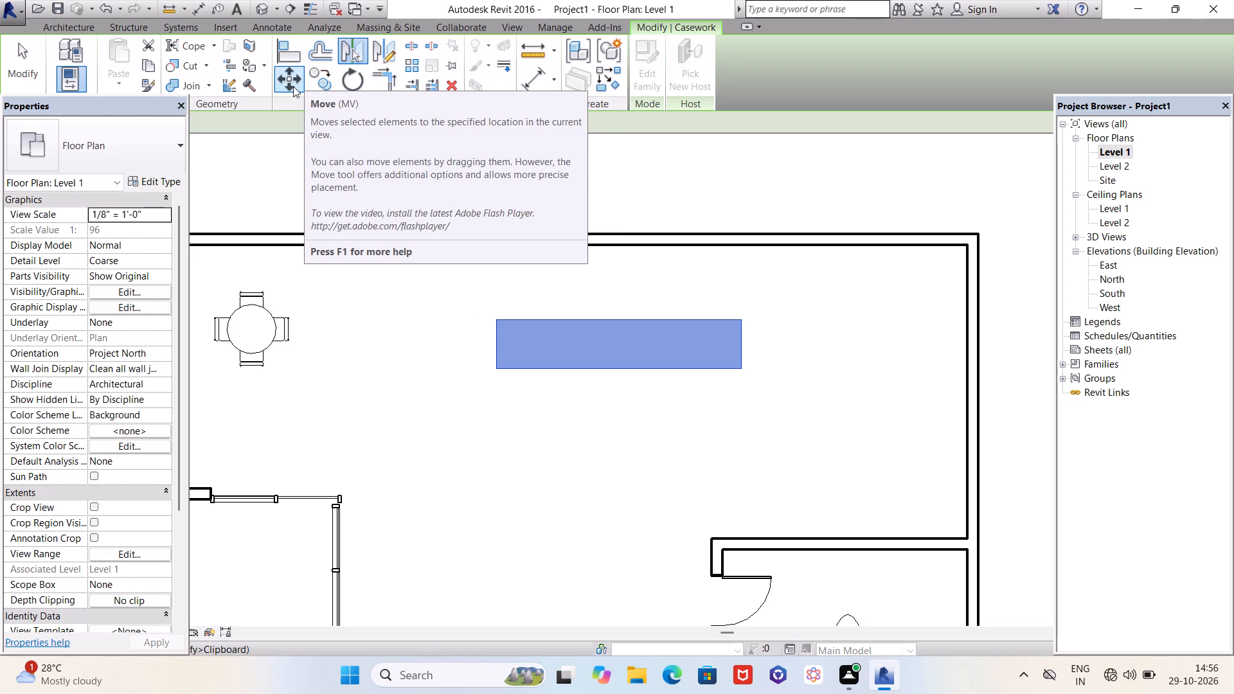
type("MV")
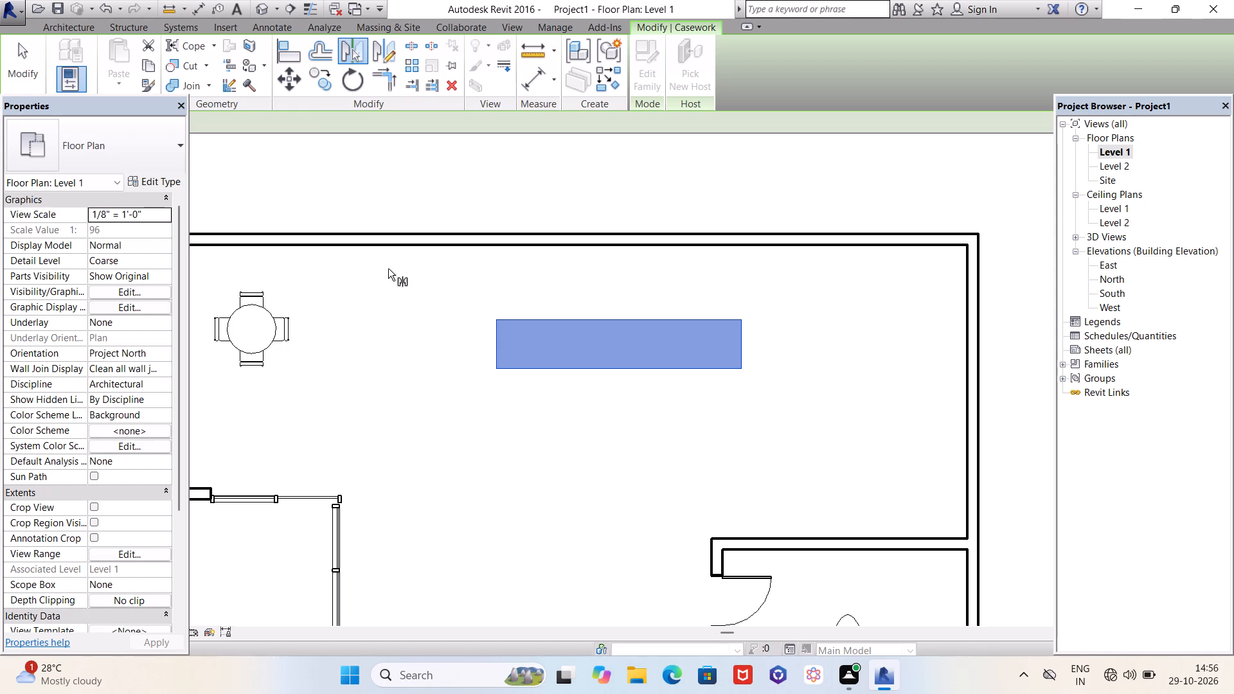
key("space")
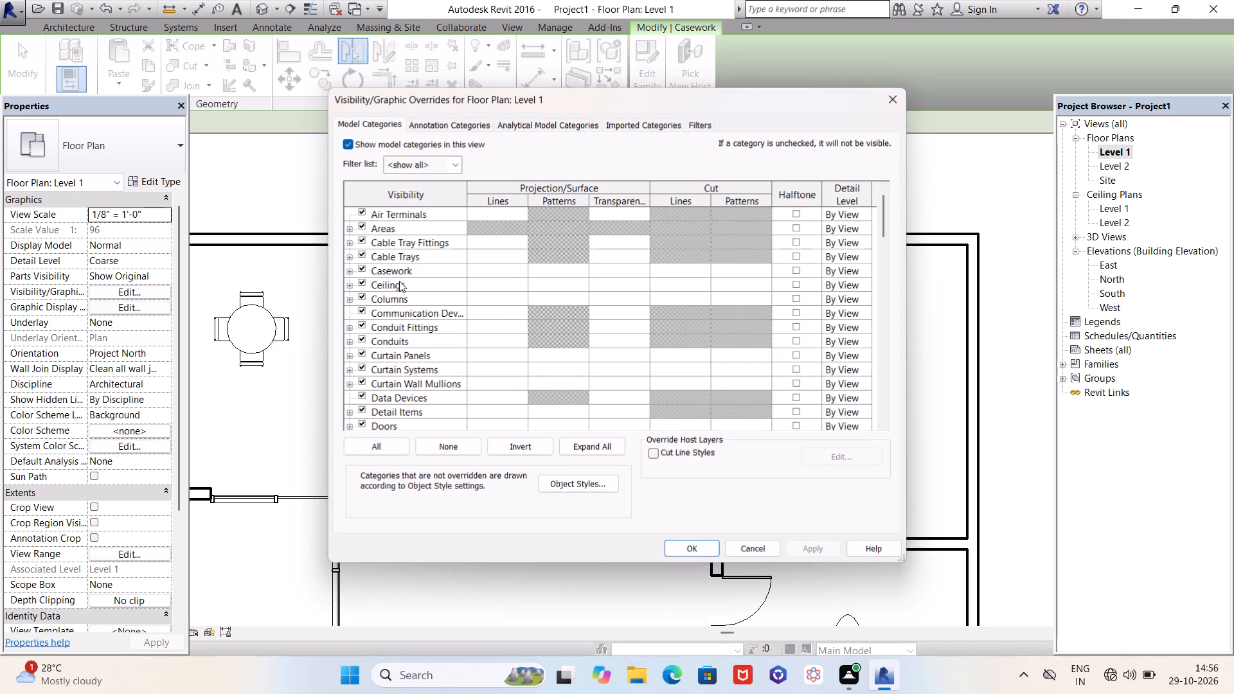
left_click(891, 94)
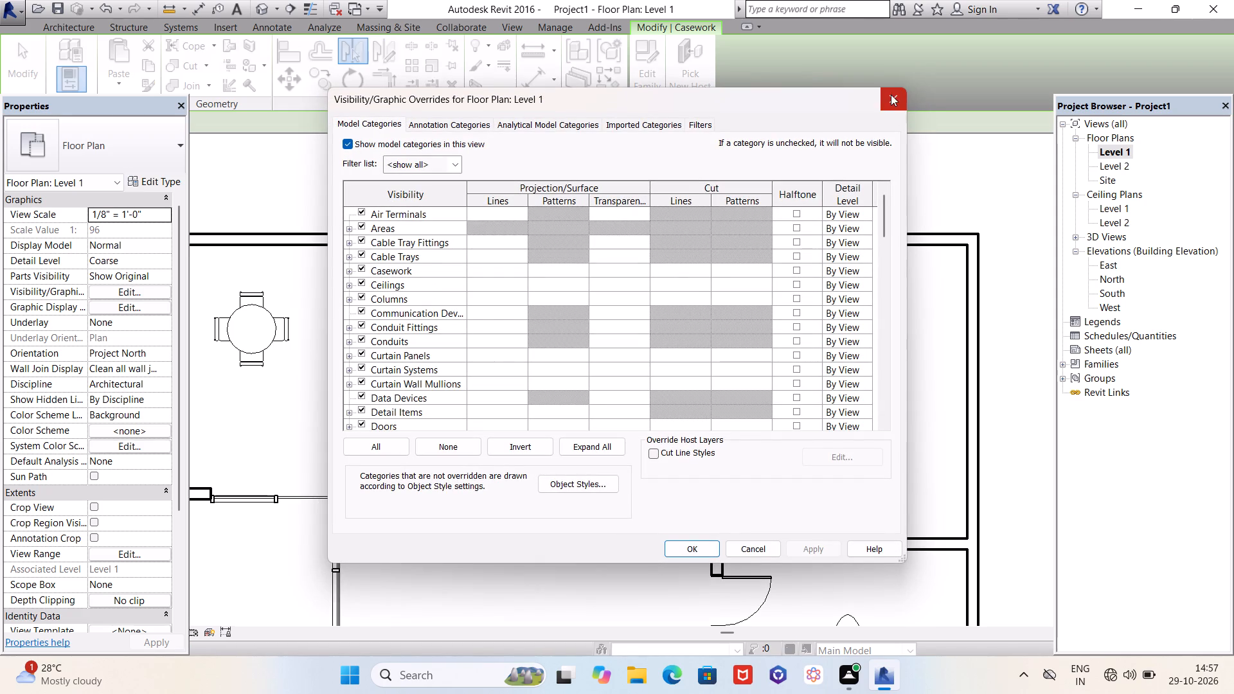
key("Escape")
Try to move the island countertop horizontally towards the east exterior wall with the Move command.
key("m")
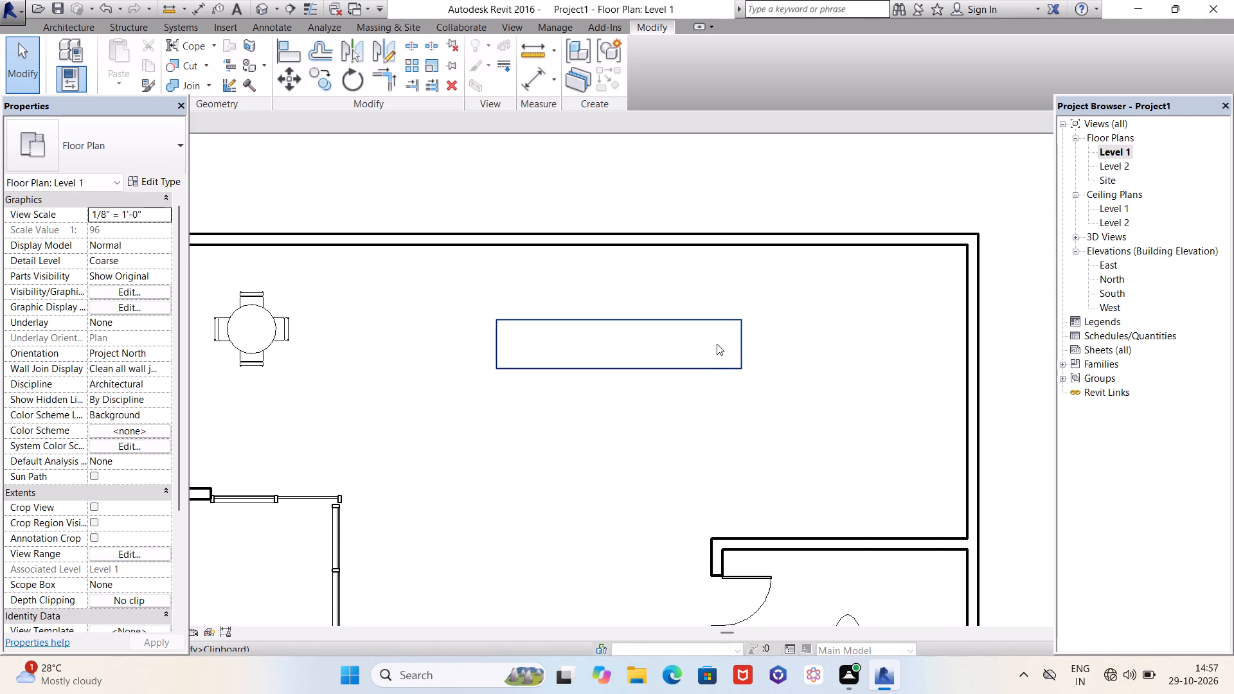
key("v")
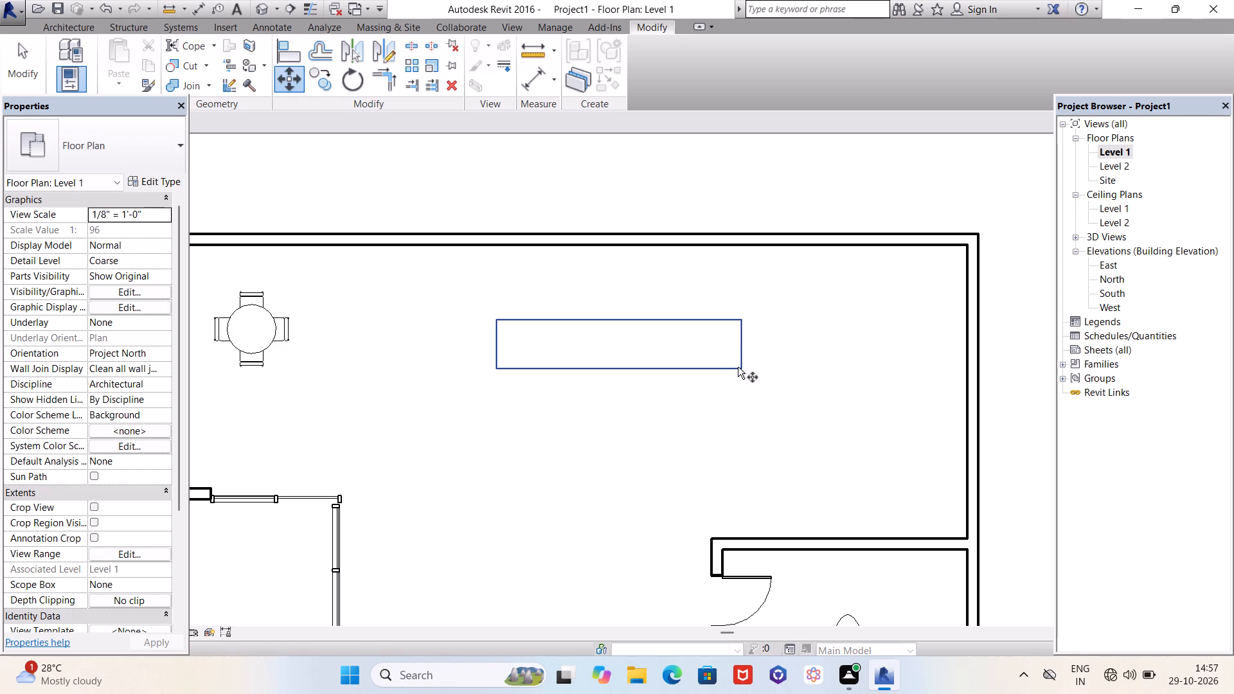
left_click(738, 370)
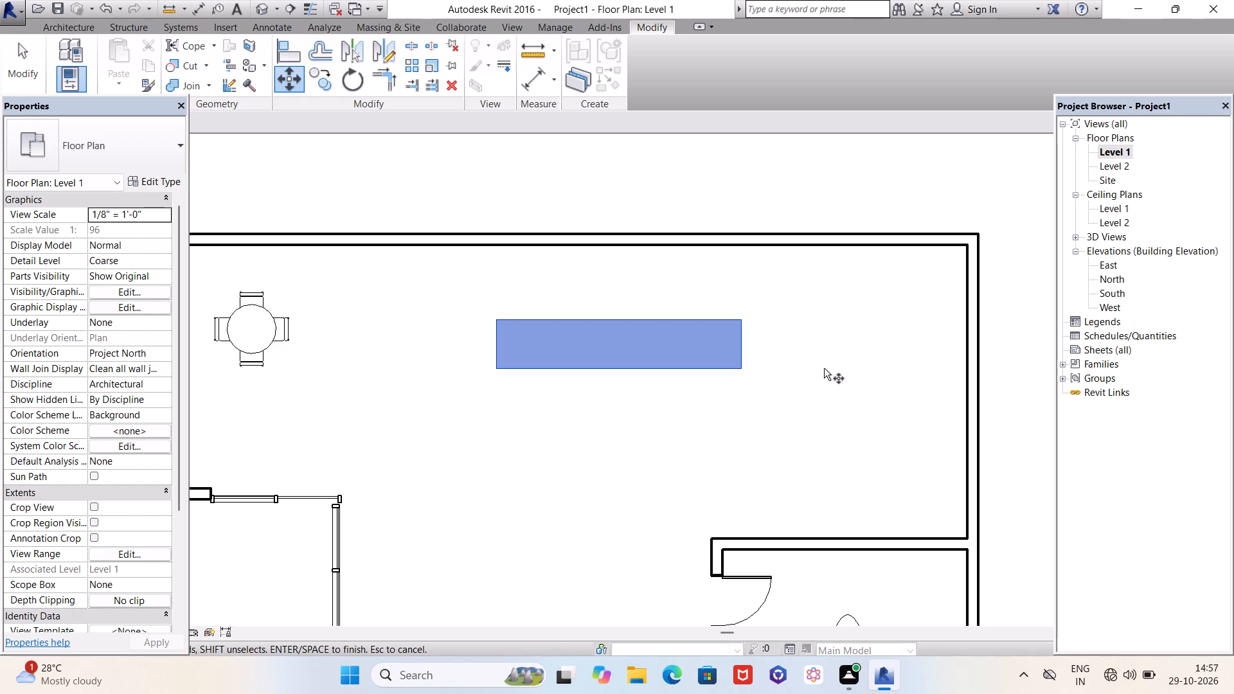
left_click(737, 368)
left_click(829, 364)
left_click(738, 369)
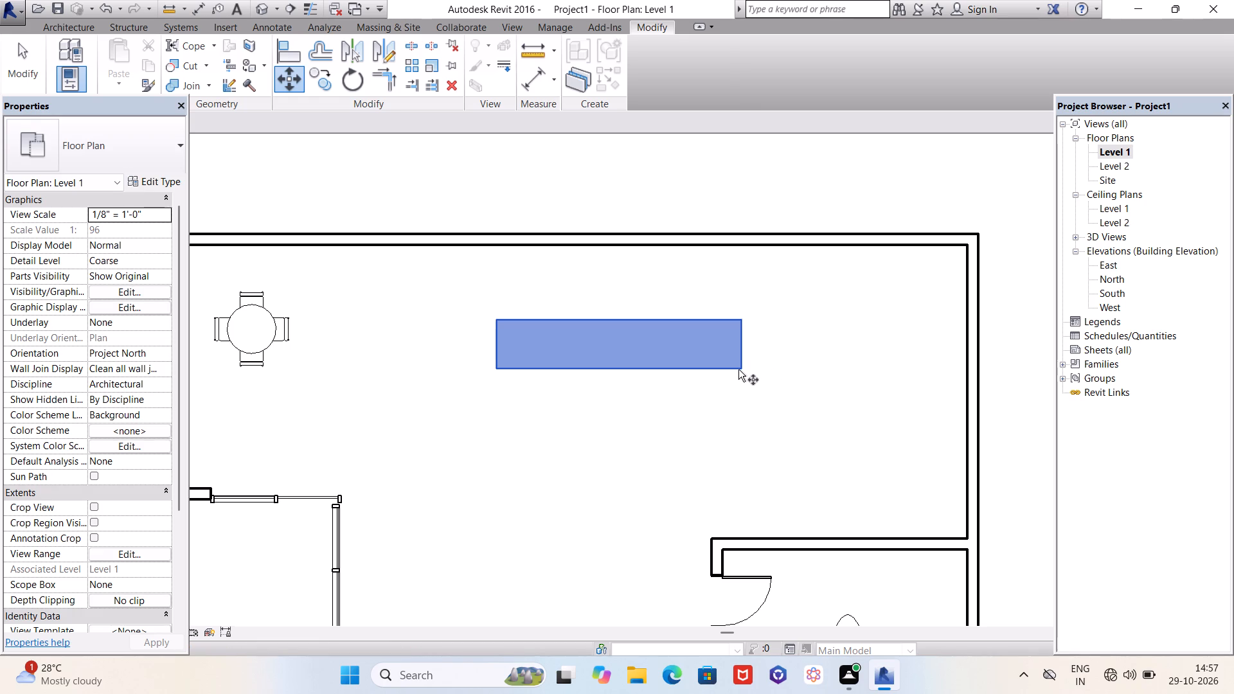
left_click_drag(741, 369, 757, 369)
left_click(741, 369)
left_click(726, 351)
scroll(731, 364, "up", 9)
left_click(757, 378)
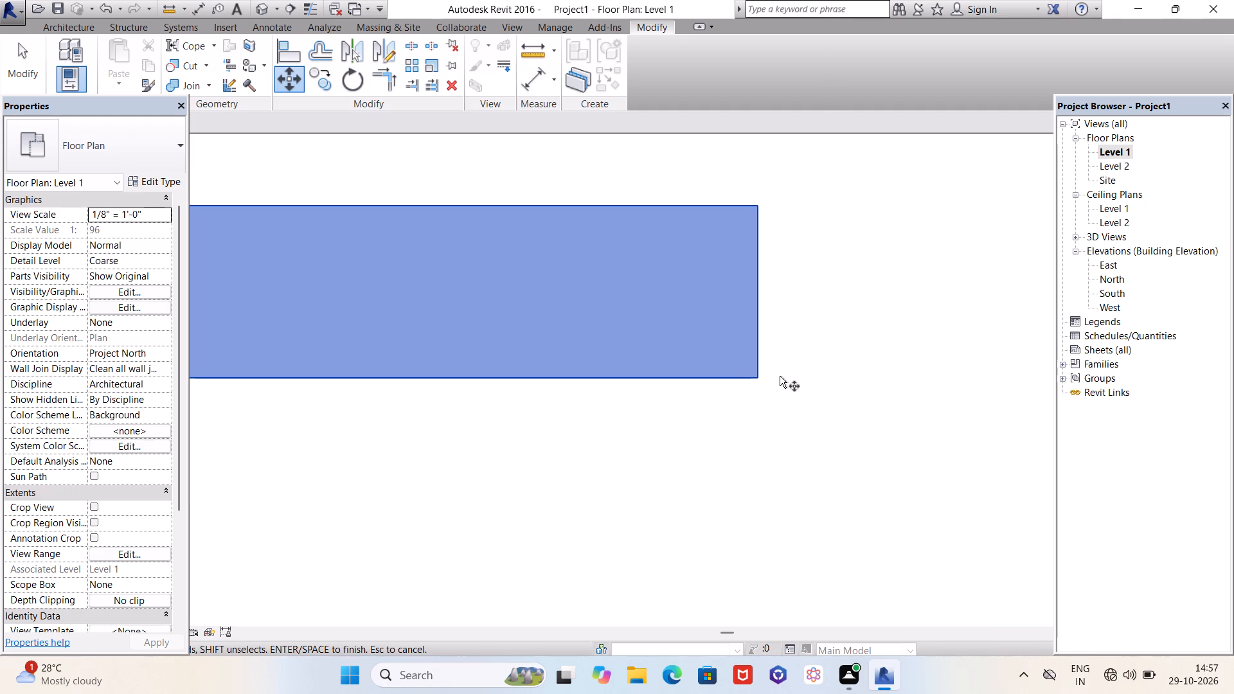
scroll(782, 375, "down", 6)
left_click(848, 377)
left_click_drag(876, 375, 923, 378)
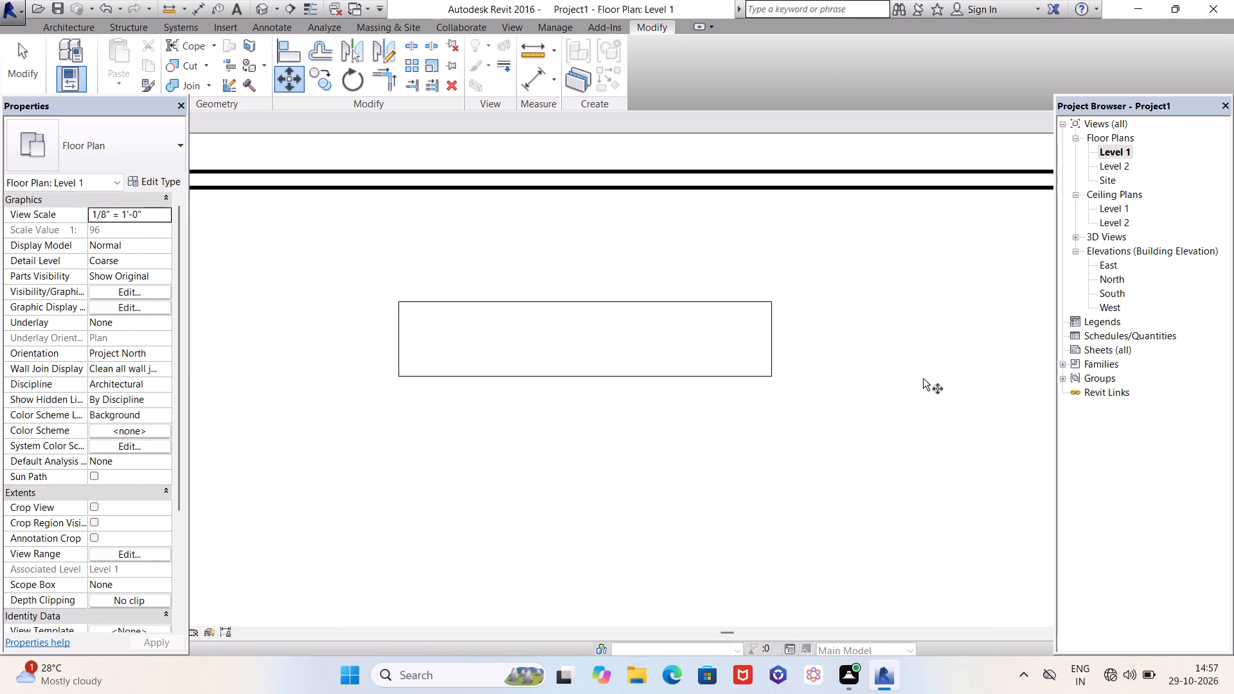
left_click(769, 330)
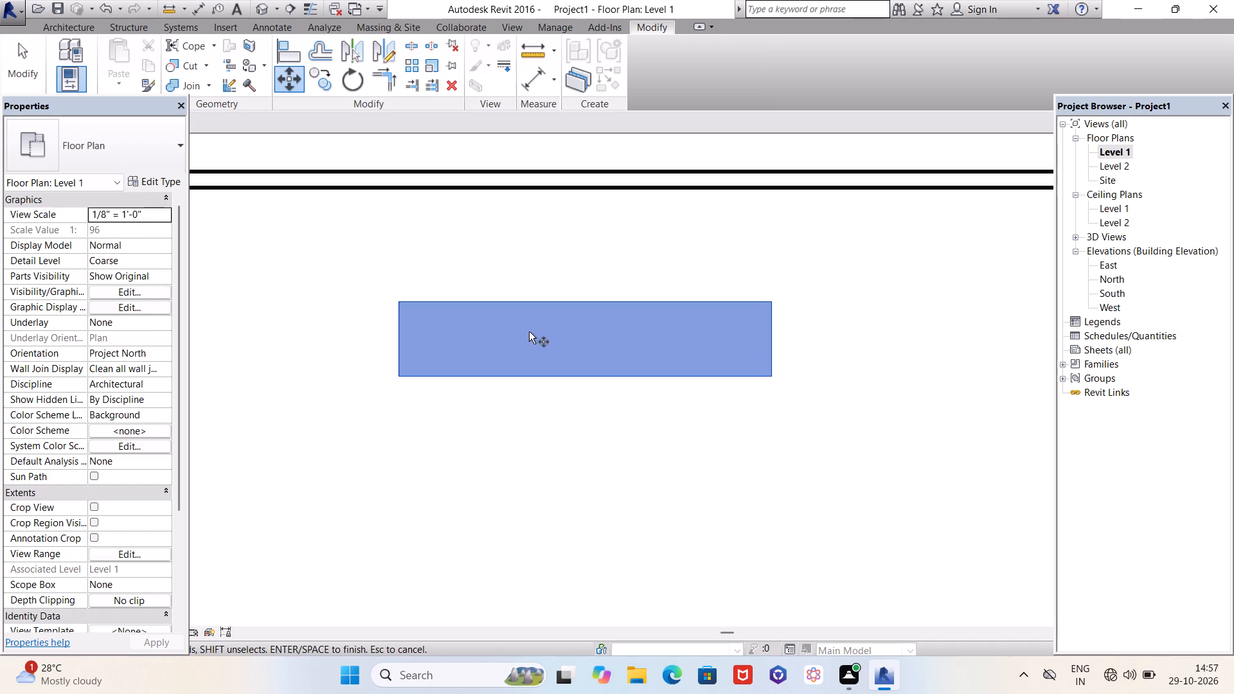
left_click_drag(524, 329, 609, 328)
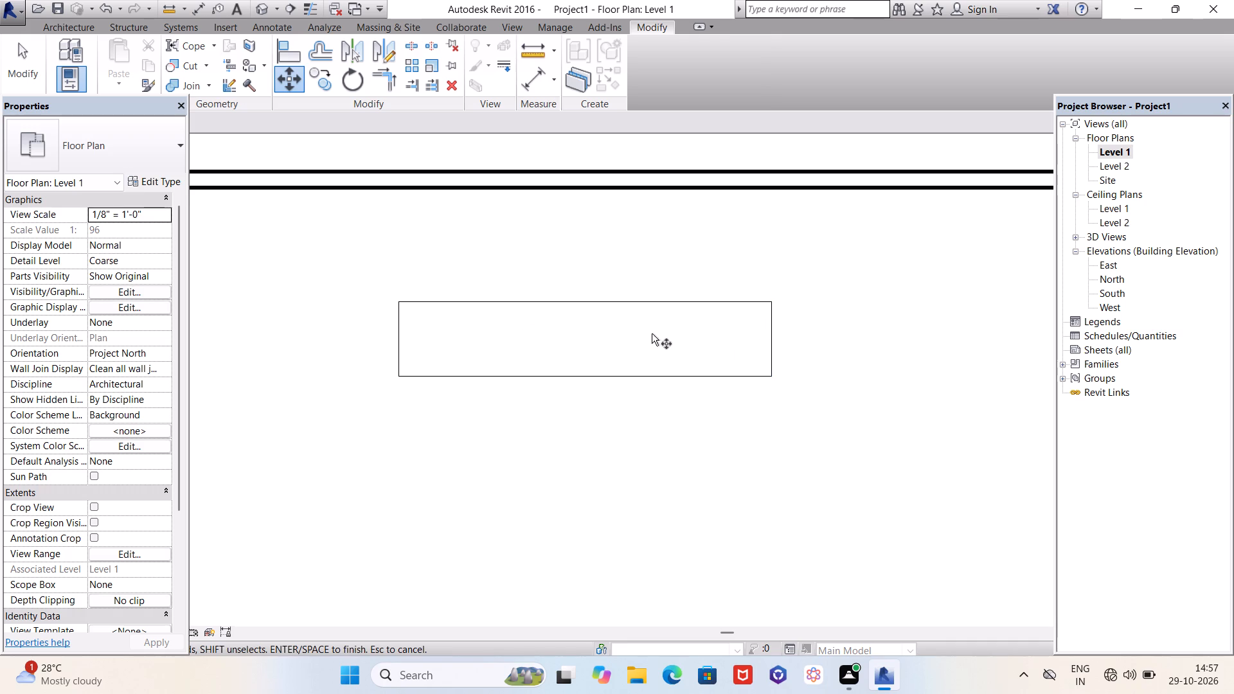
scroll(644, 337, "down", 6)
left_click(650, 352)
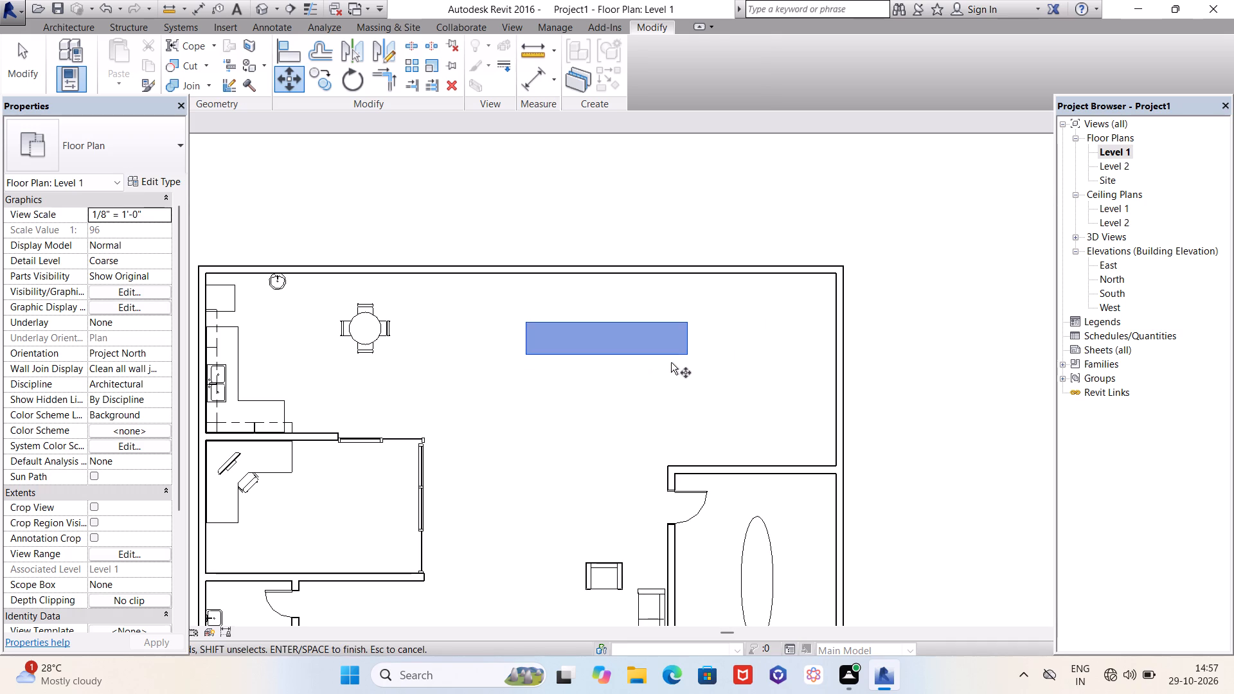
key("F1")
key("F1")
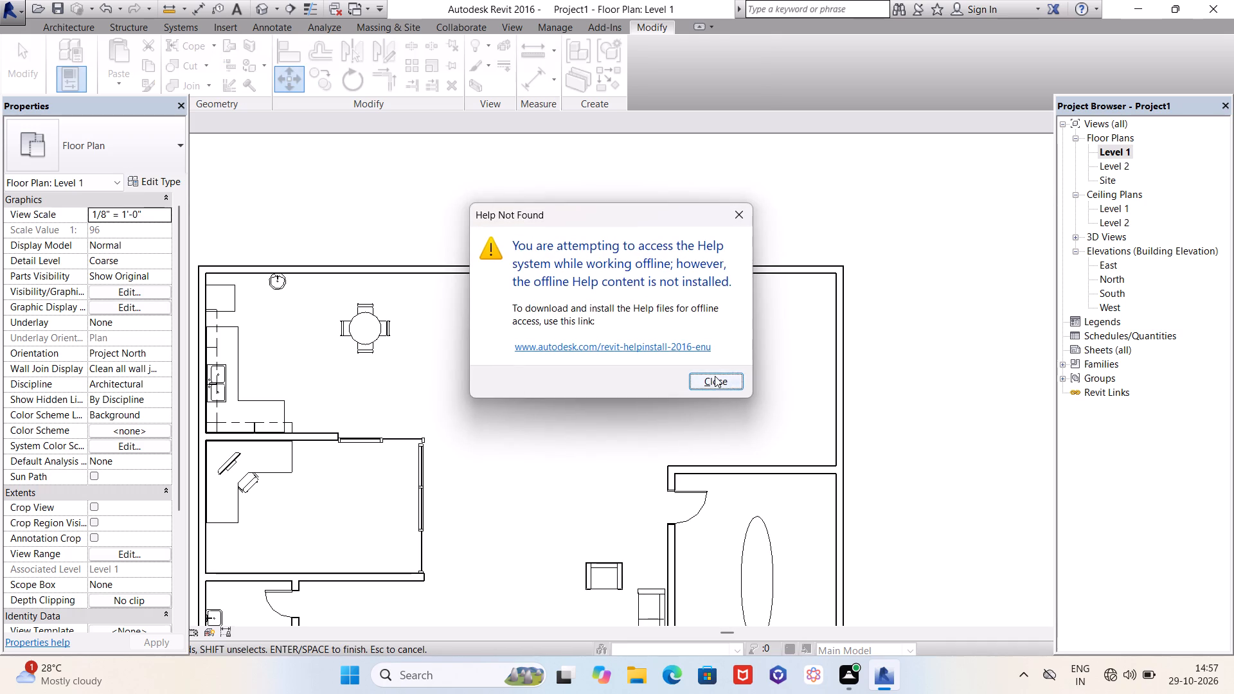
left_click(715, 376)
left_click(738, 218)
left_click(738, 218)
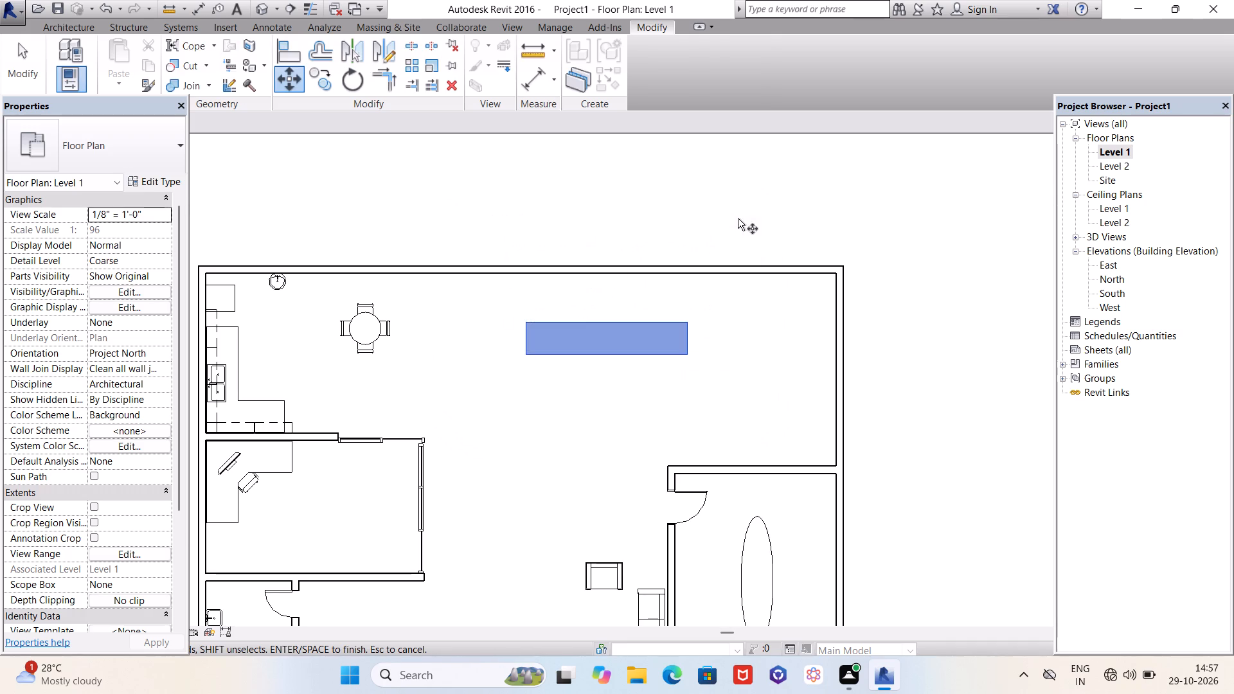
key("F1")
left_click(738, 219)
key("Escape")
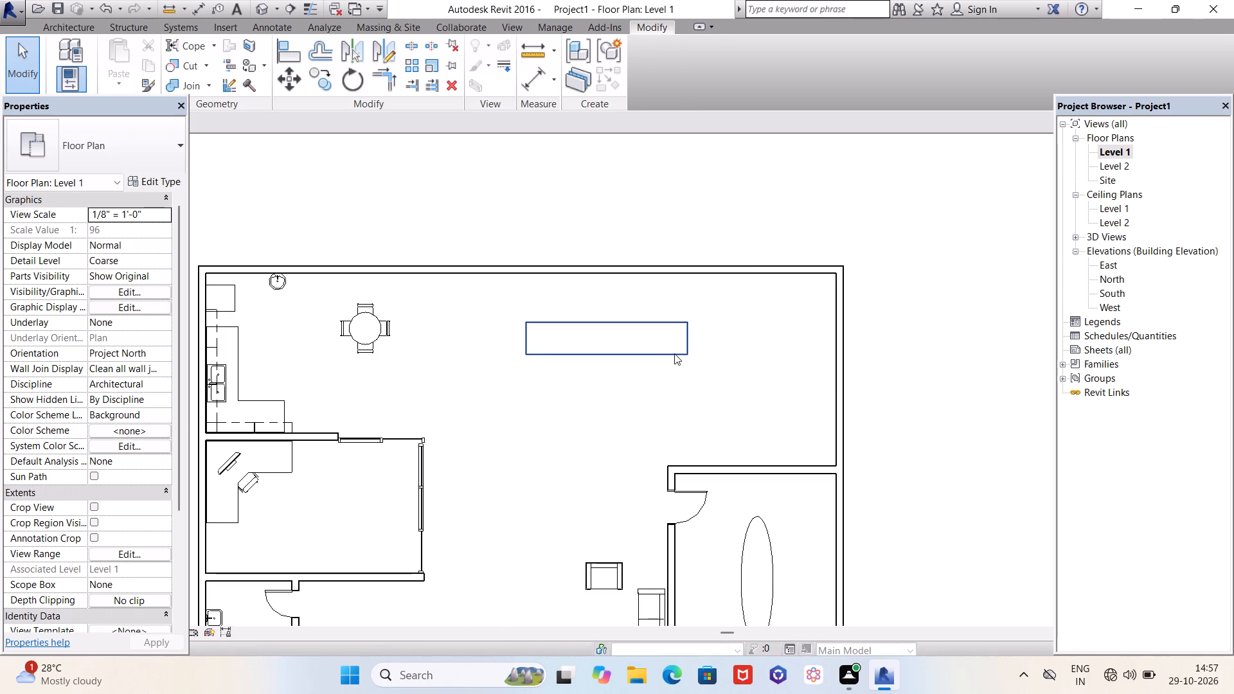
Move the island countertop horizontally from its lower-right corner to about 5' 8" from the east exterior wall.
left_click(674, 353)
key("m")
type("V")
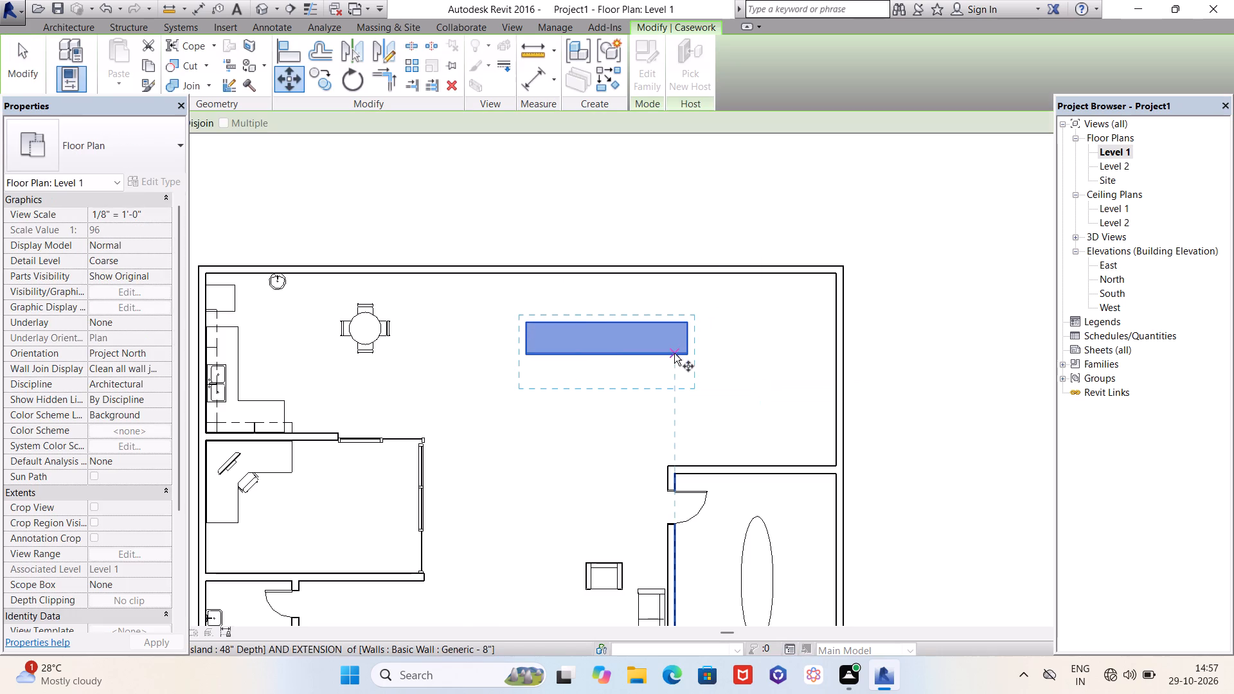
key("space")
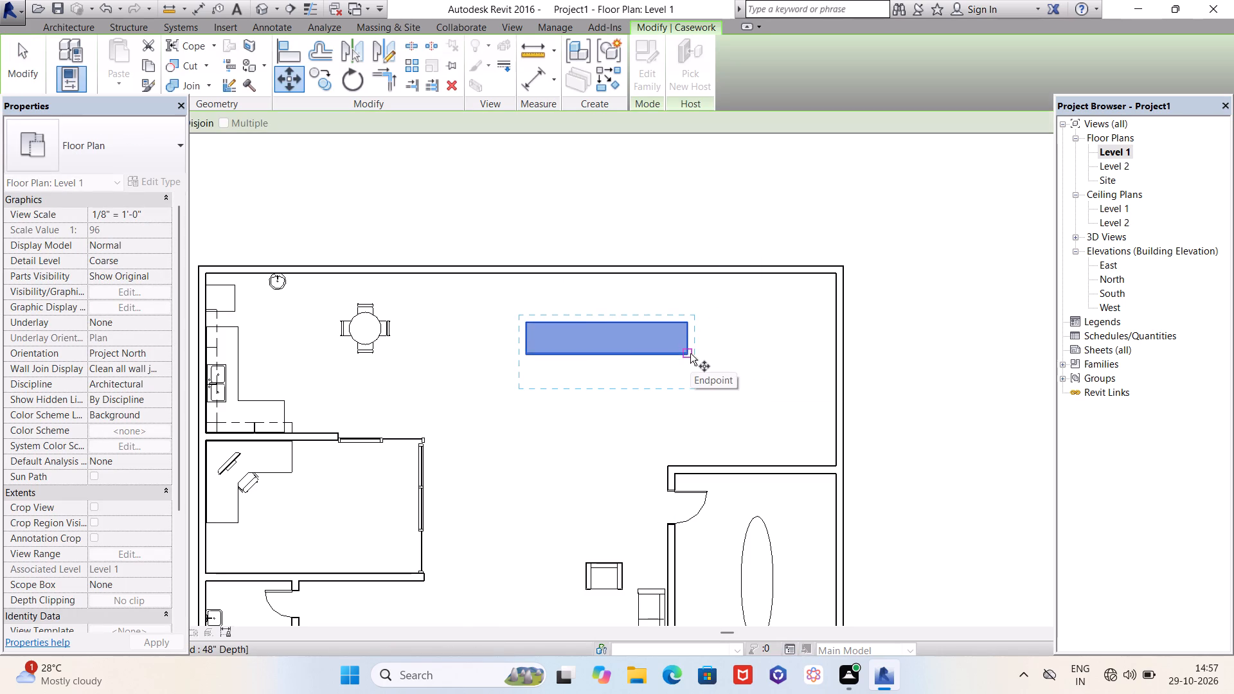
left_click(690, 353)
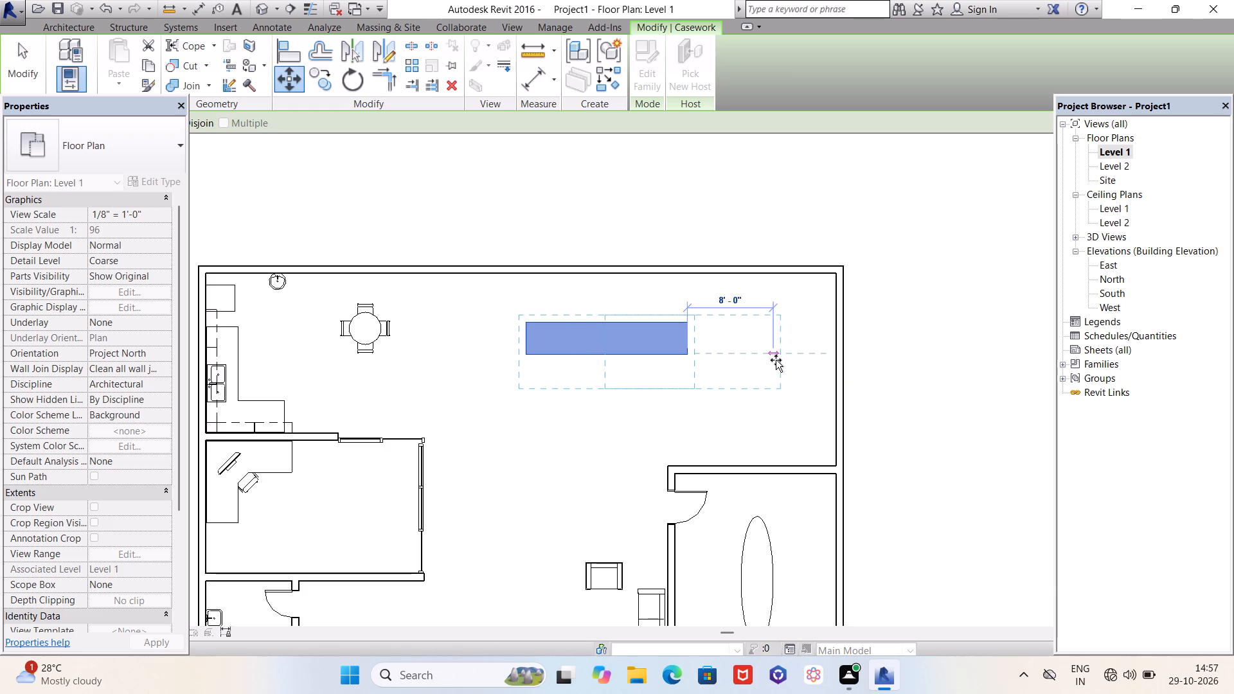
left_click(777, 360)
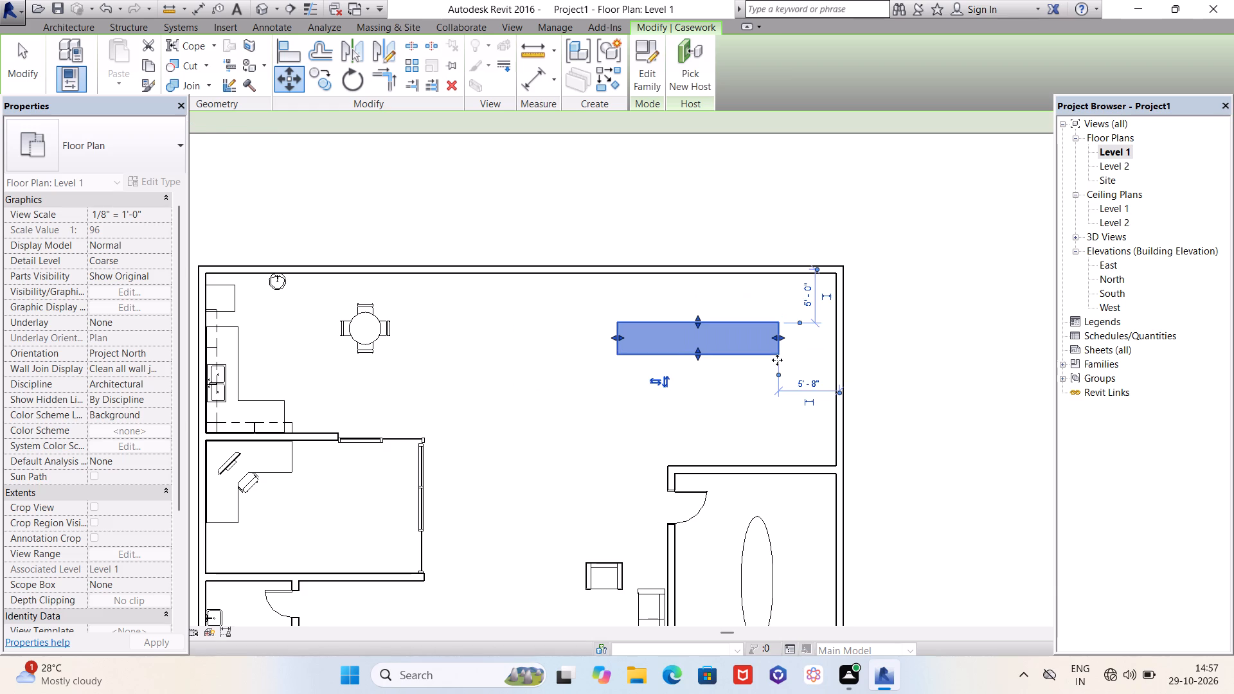
Set the Length of the island countertop near the east exterior wall to 20' 0".
scroll(578, 355, "down", 1)
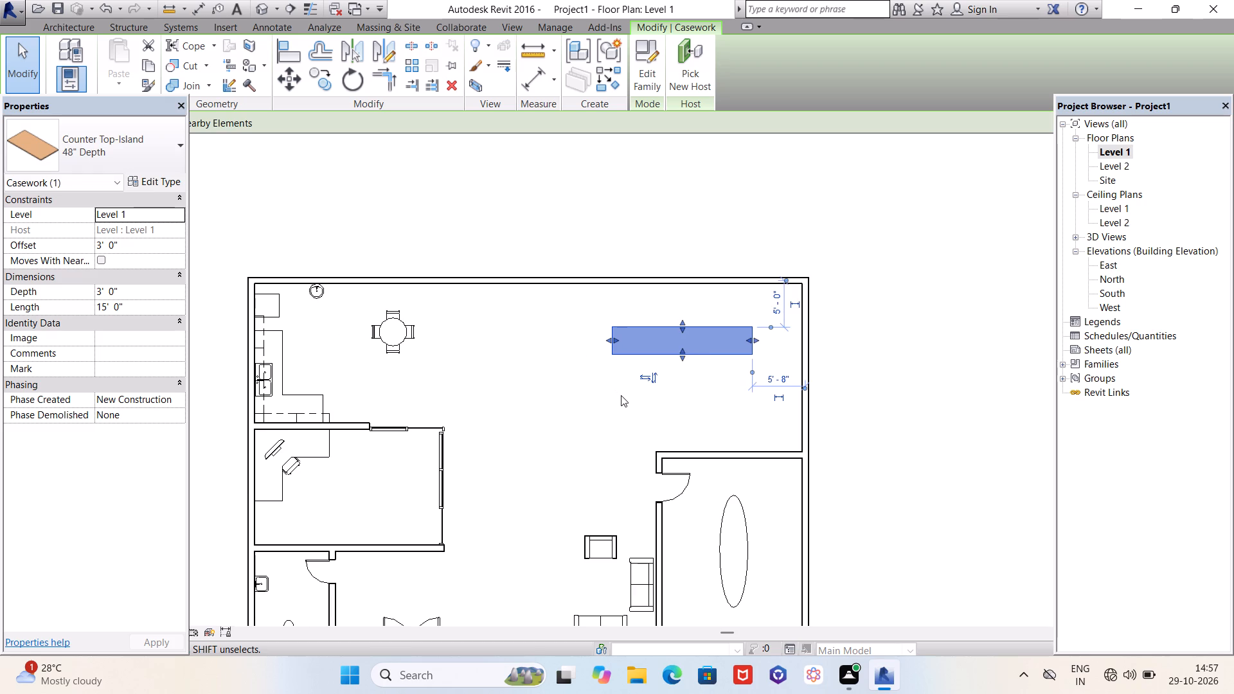
scroll(675, 368, "up", 2)
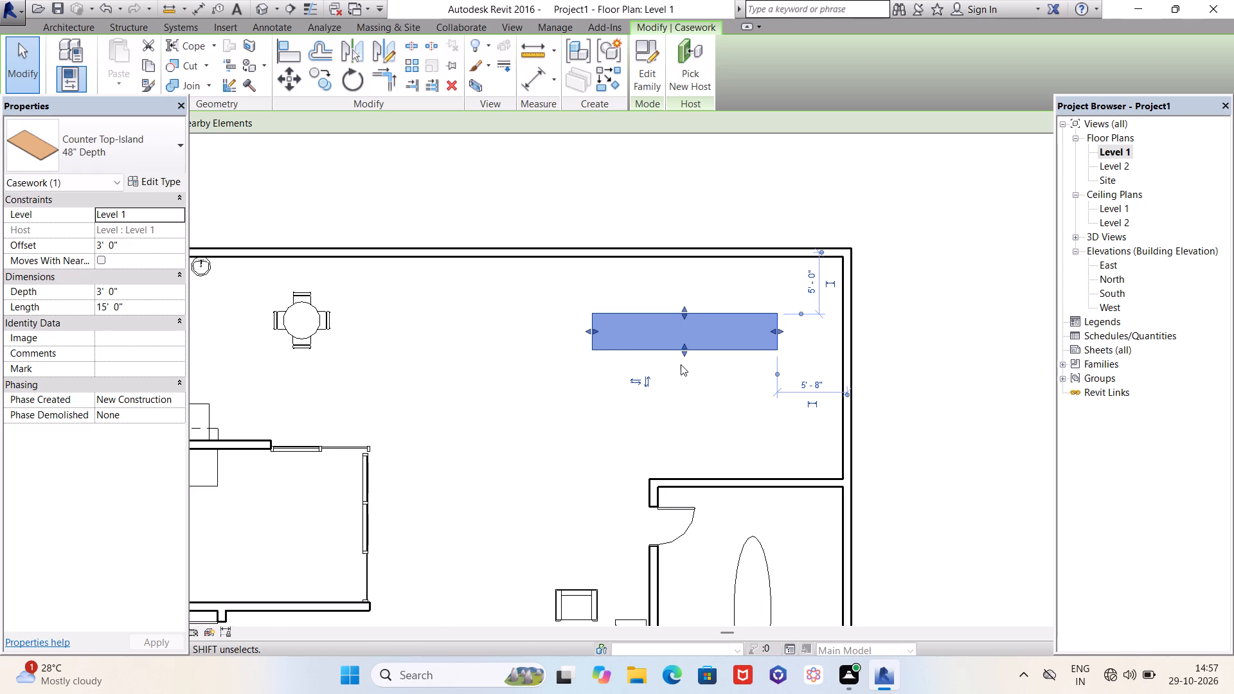
scroll(617, 348, "up", 3)
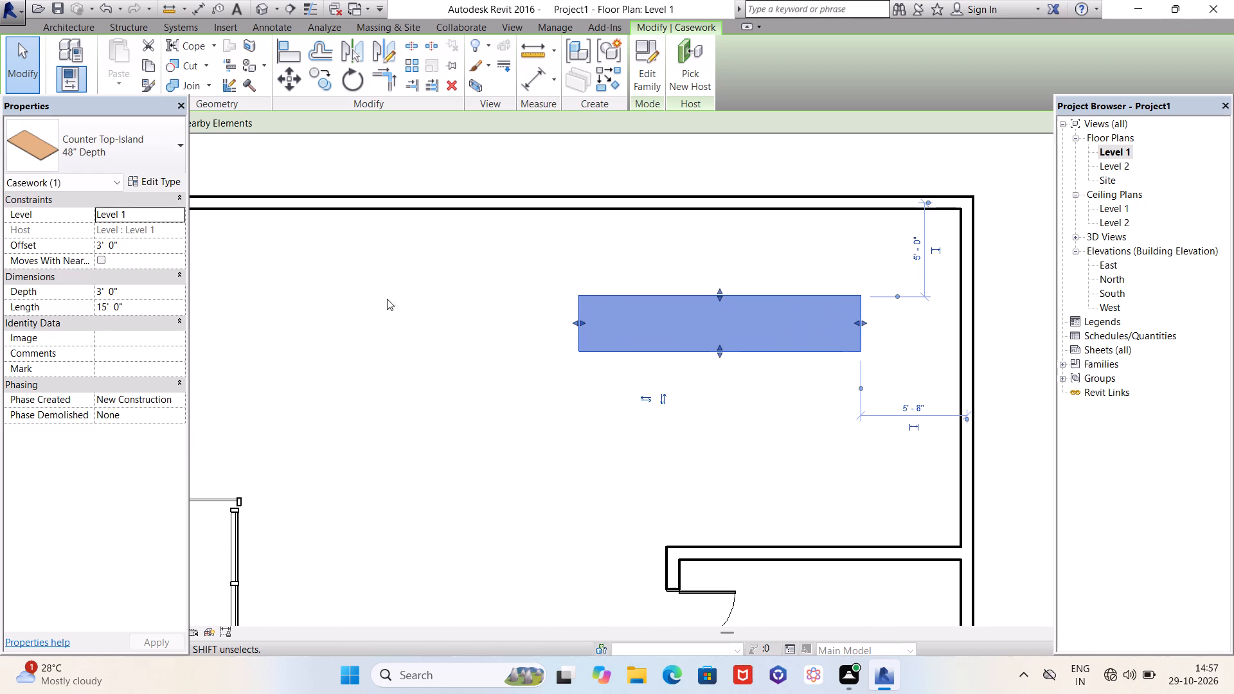
left_click(107, 309)
key("BackSpace")
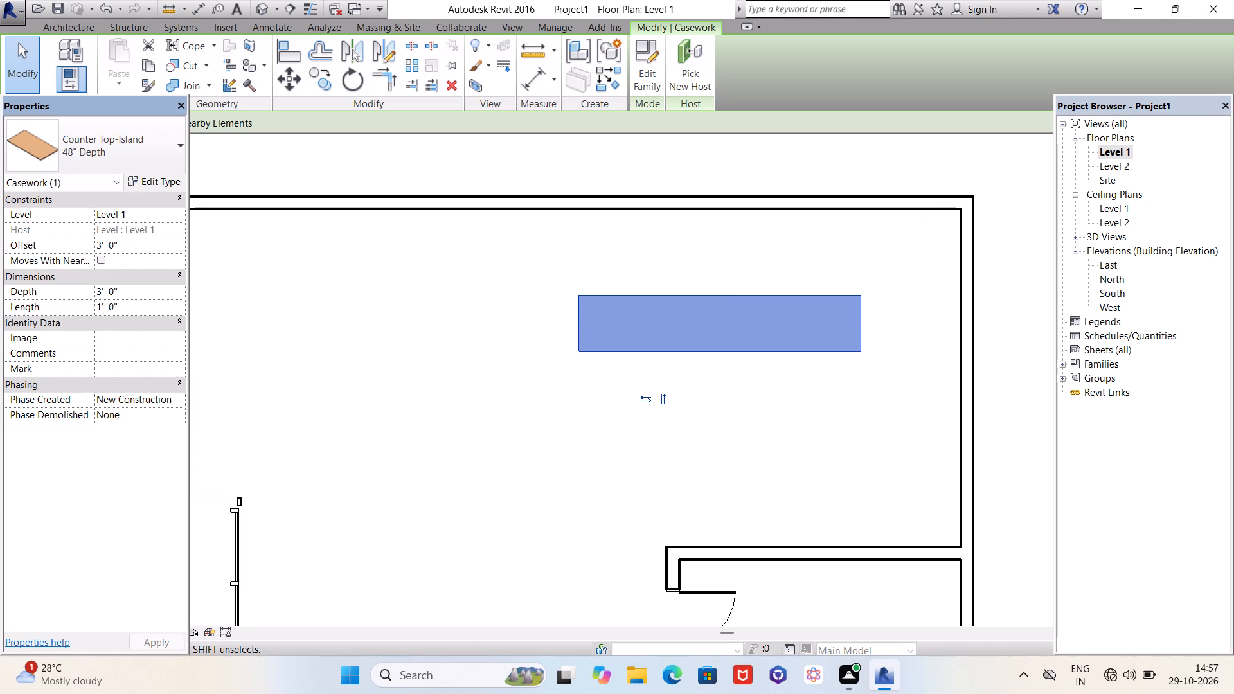
key("BackSpace")
type("20")
key("Return")
left_click(157, 647)
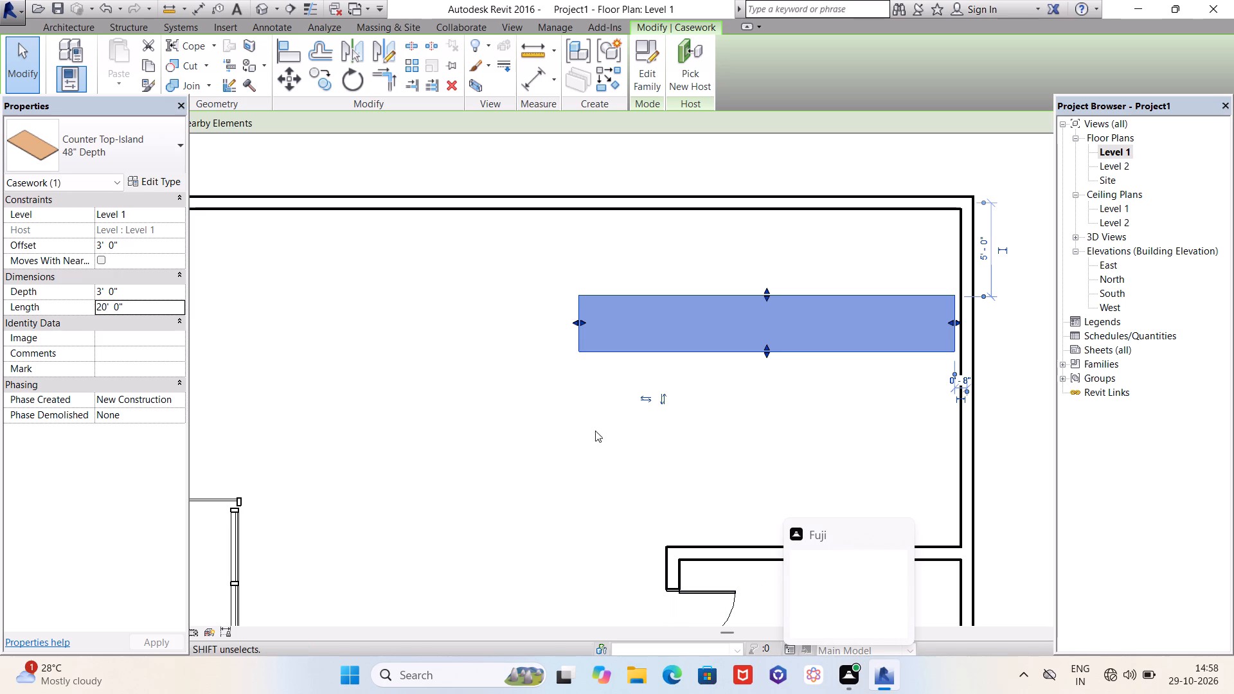
Move the island countertop 6' 0" horizontally westward from its lower-left corner, away from the east exterior wall.
scroll(533, 429, "down", 3)
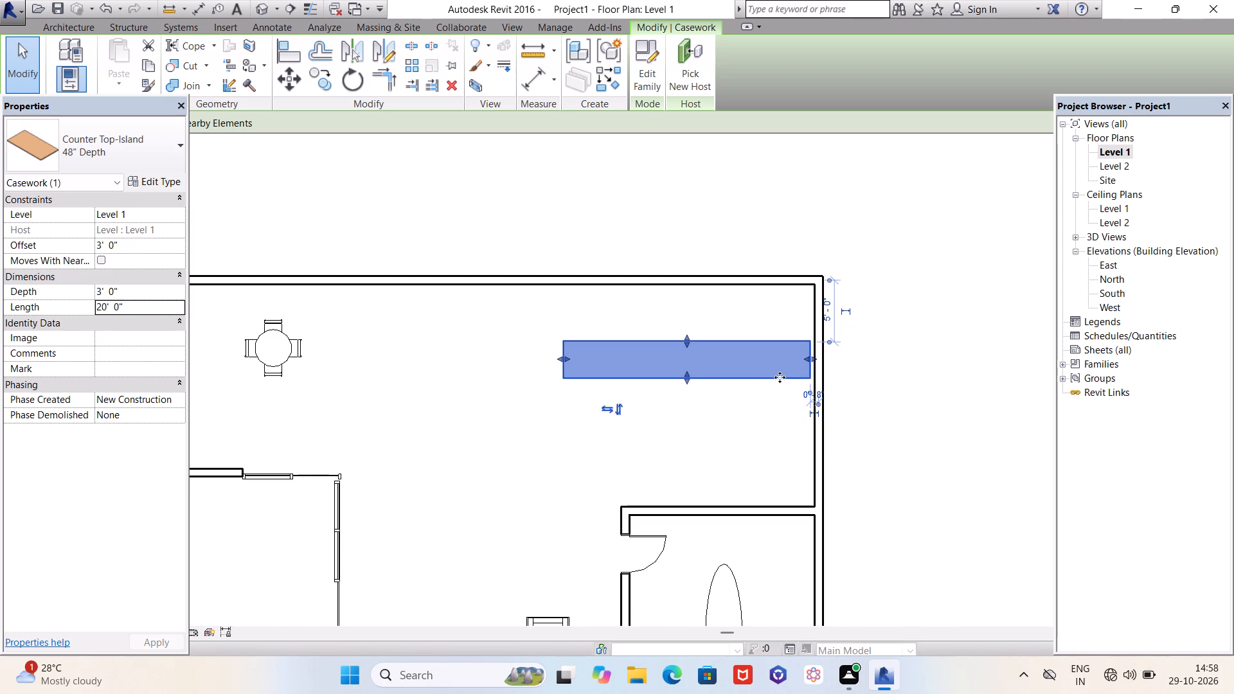
left_click(286, 80)
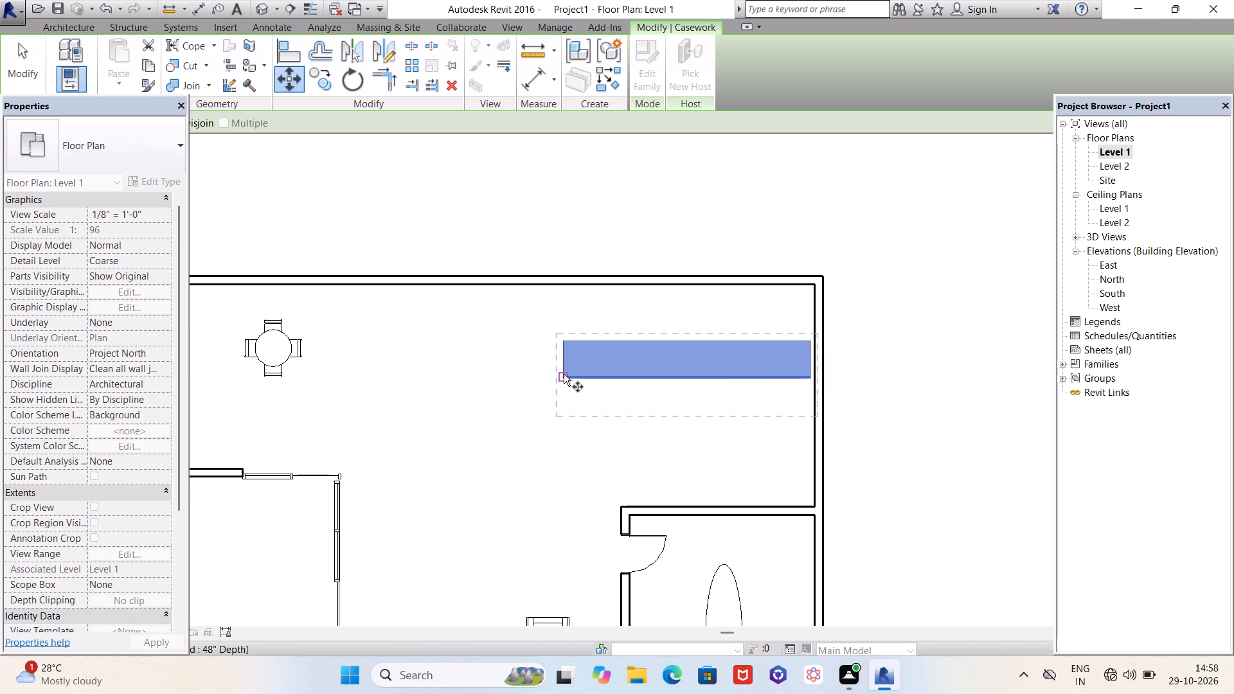
scroll(564, 375, "up", 1)
left_click(564, 377)
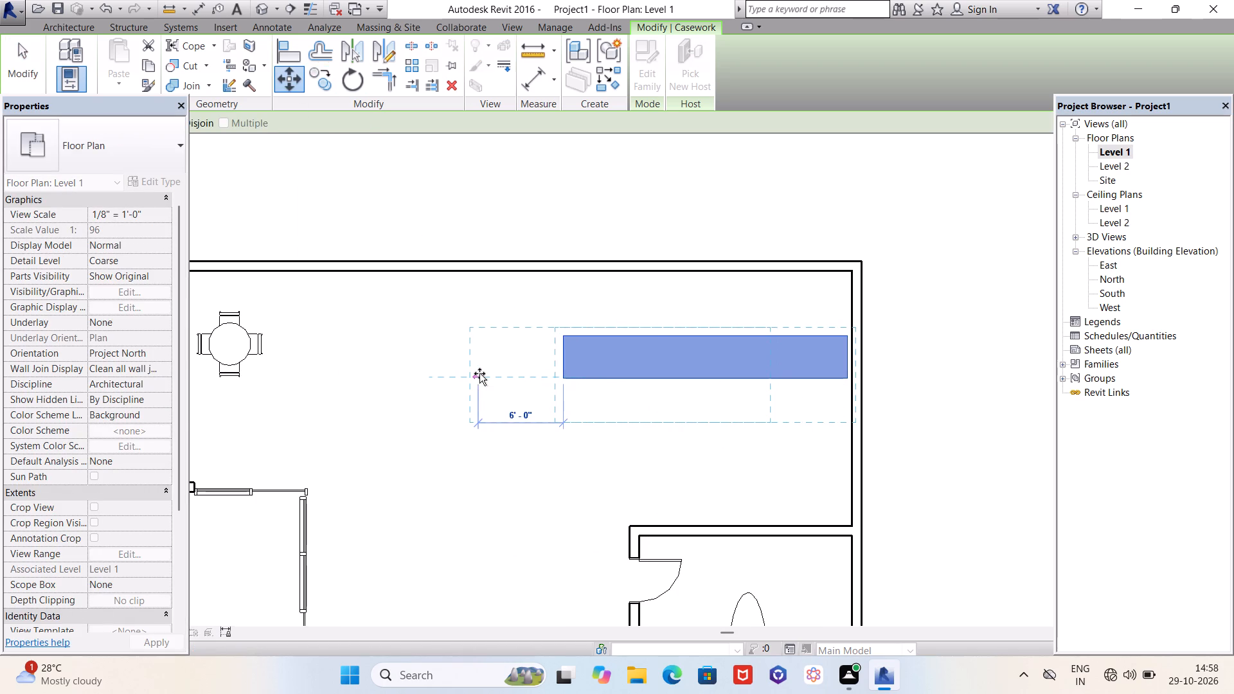
left_click(479, 373)
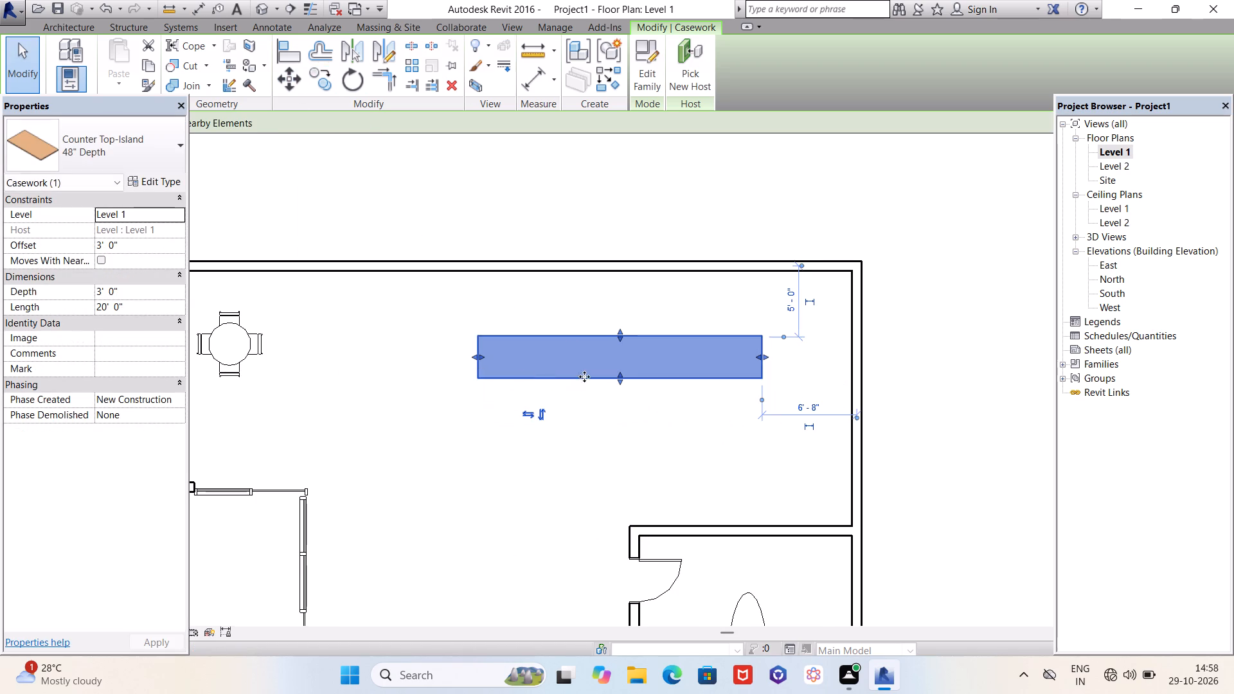
Copy the island countertop within the open area using the Copy command.
scroll(629, 362, "down", 3)
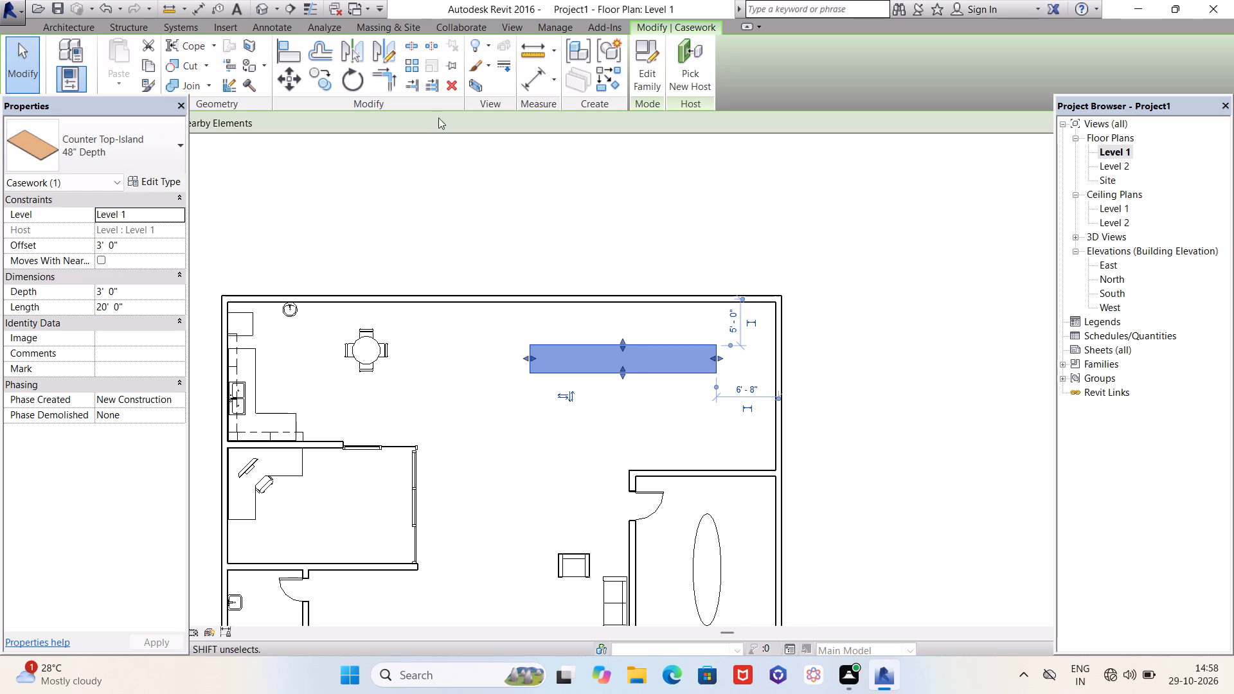
left_click(307, 75)
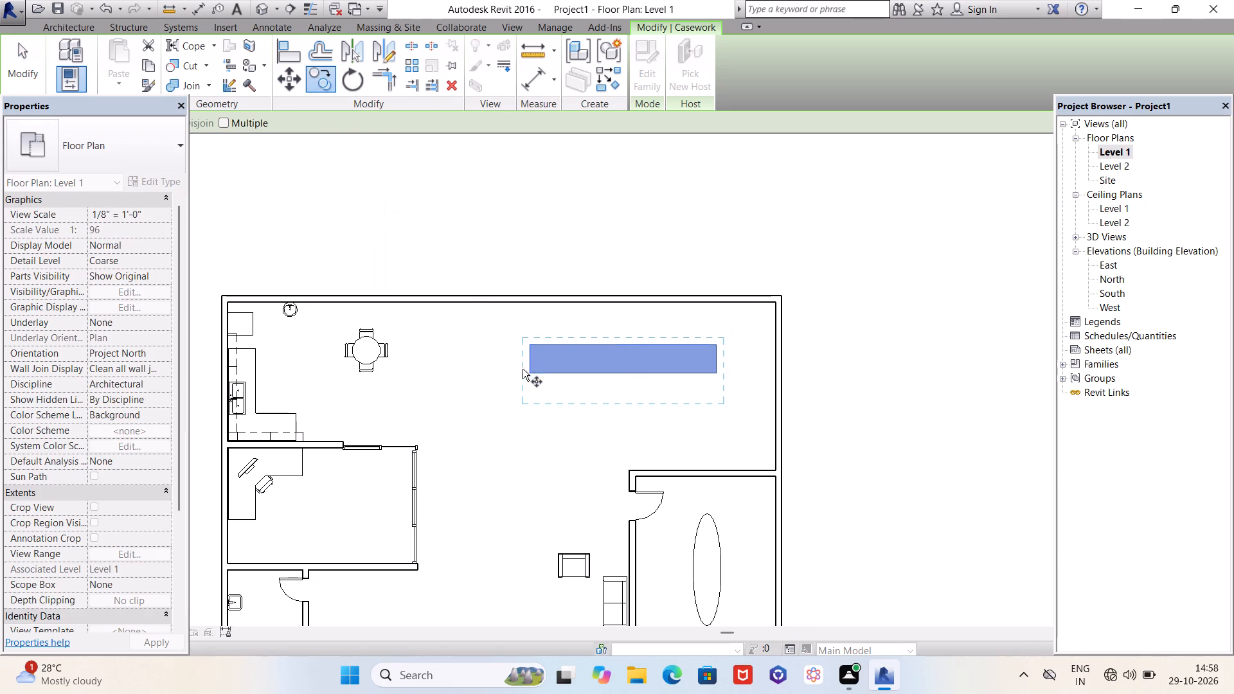
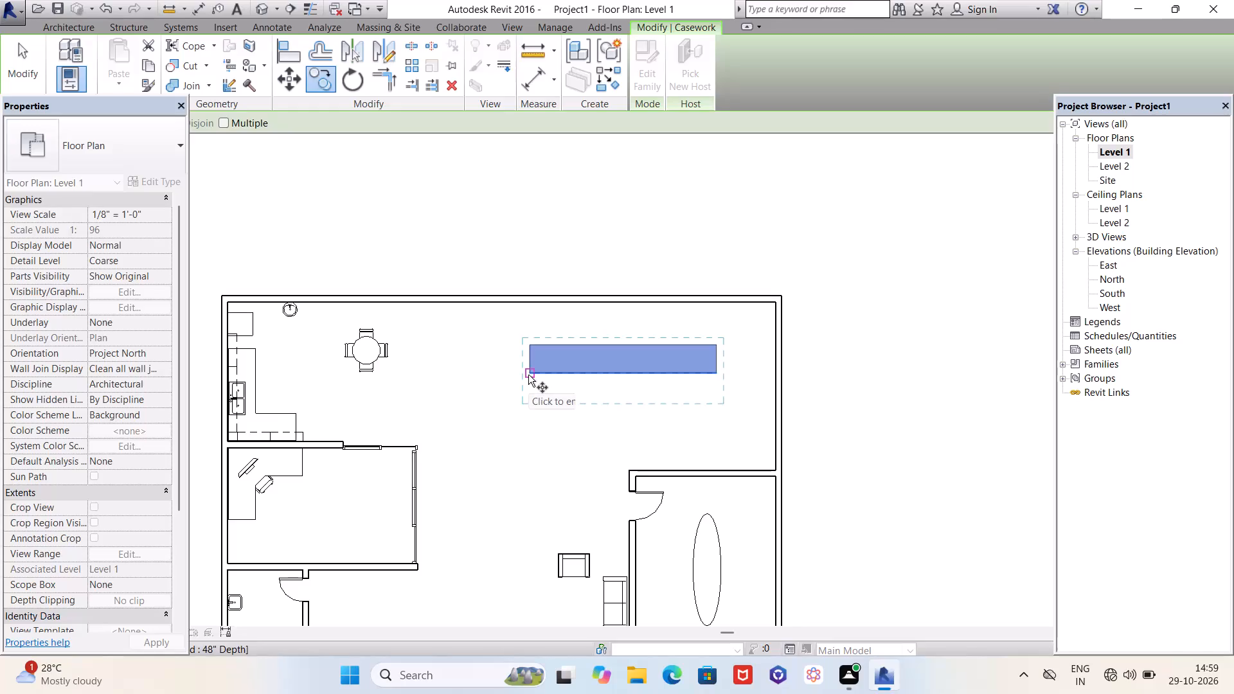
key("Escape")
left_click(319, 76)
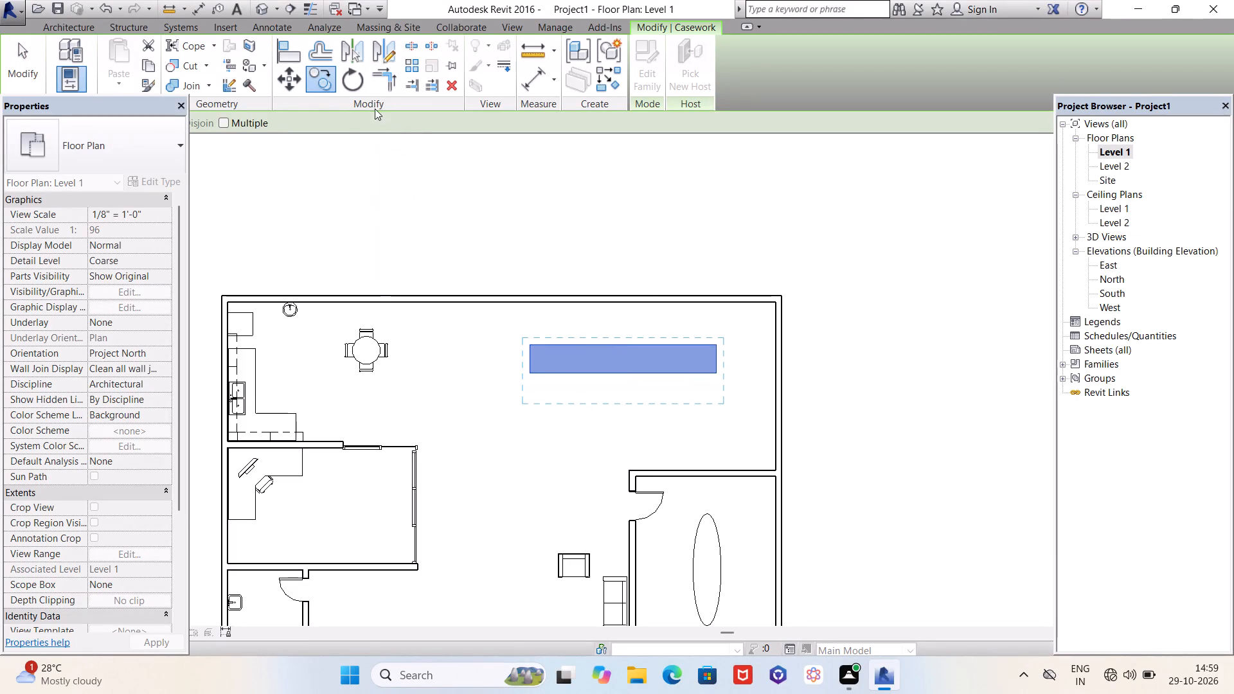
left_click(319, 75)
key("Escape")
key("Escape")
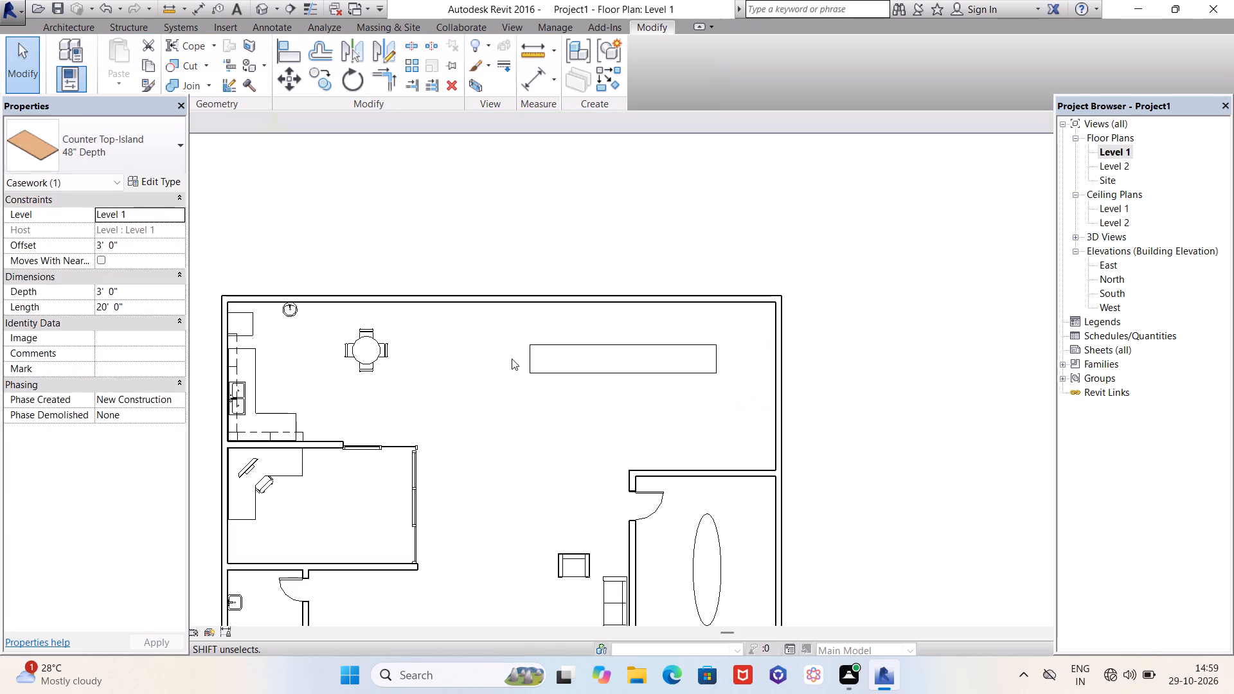
Copy the island countertop straight south from its lower-left corner, placing the copy about 10' 6" from the north exterior wall.
left_click(548, 375)
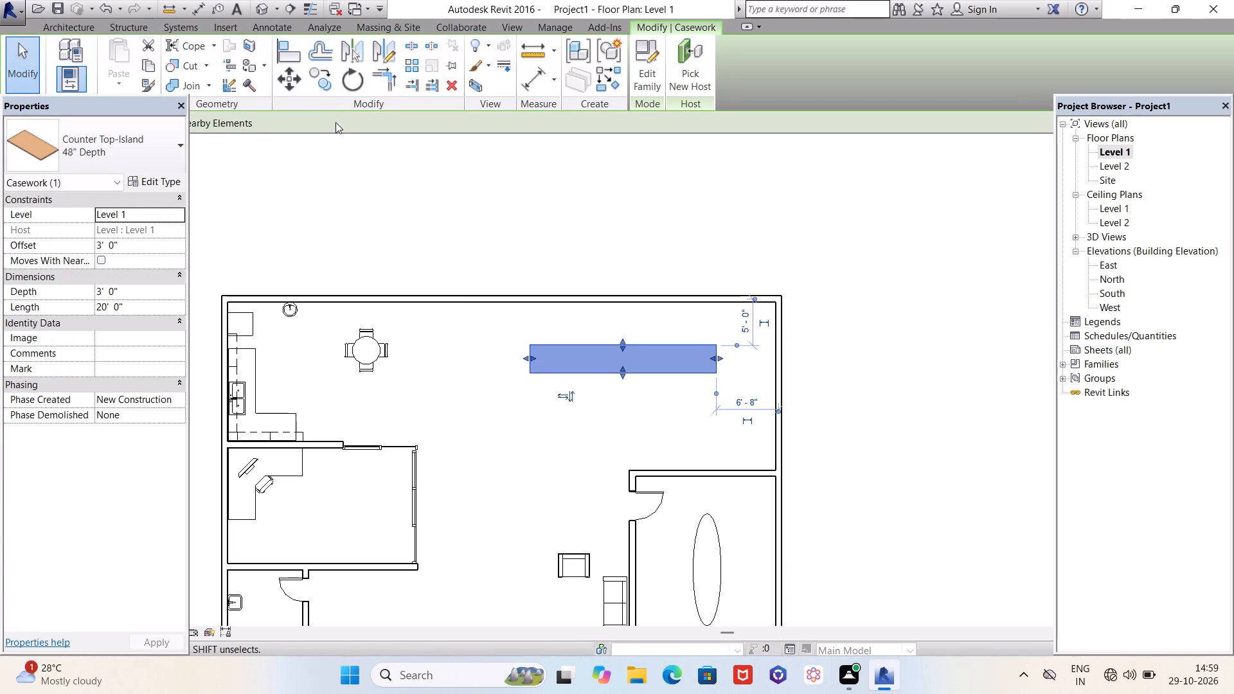
left_click(324, 76)
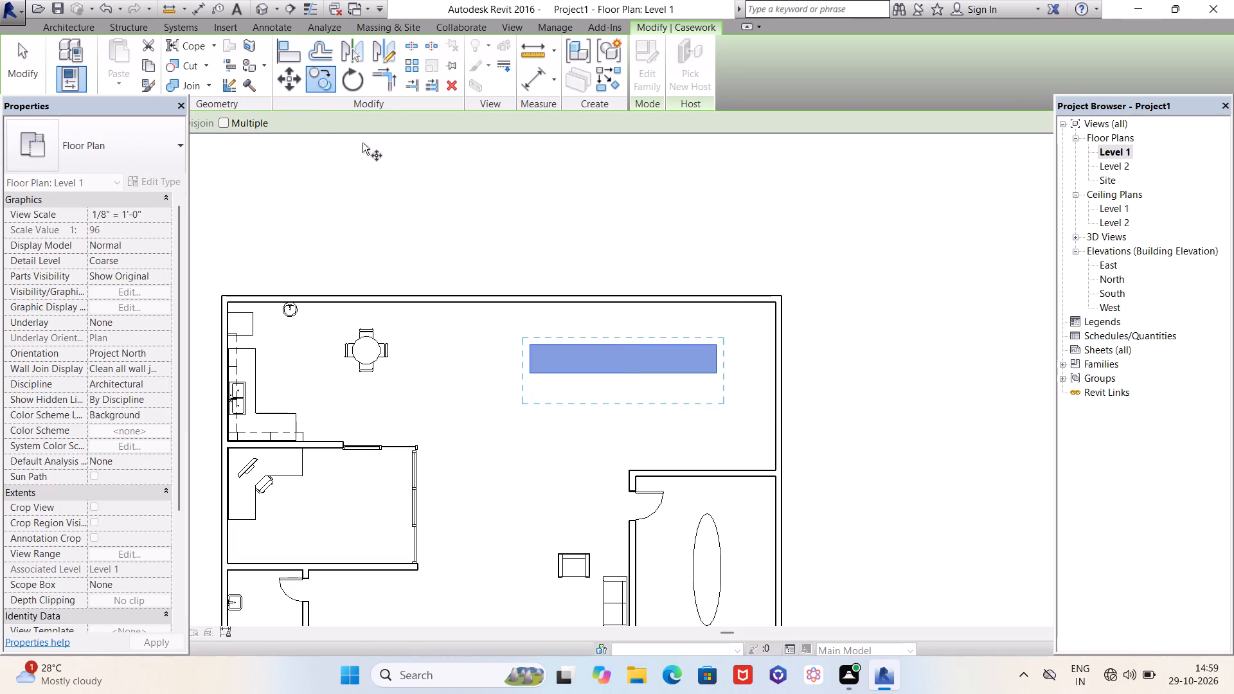
left_click(532, 376)
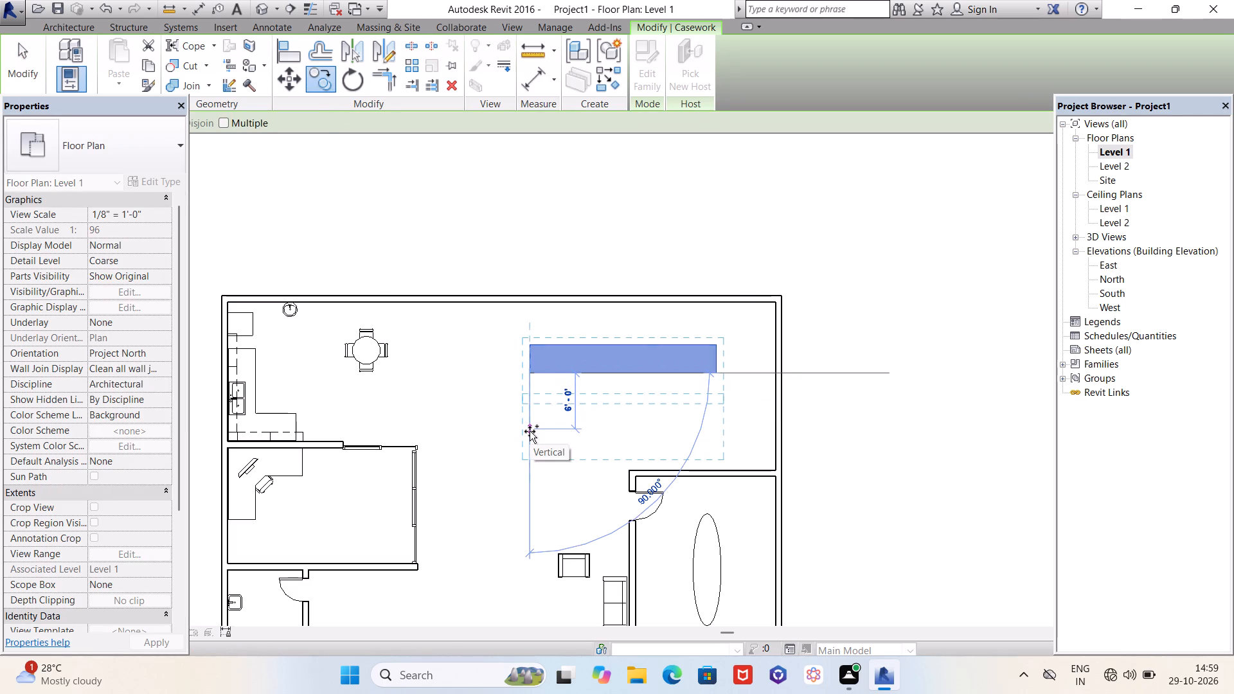
left_click(528, 425)
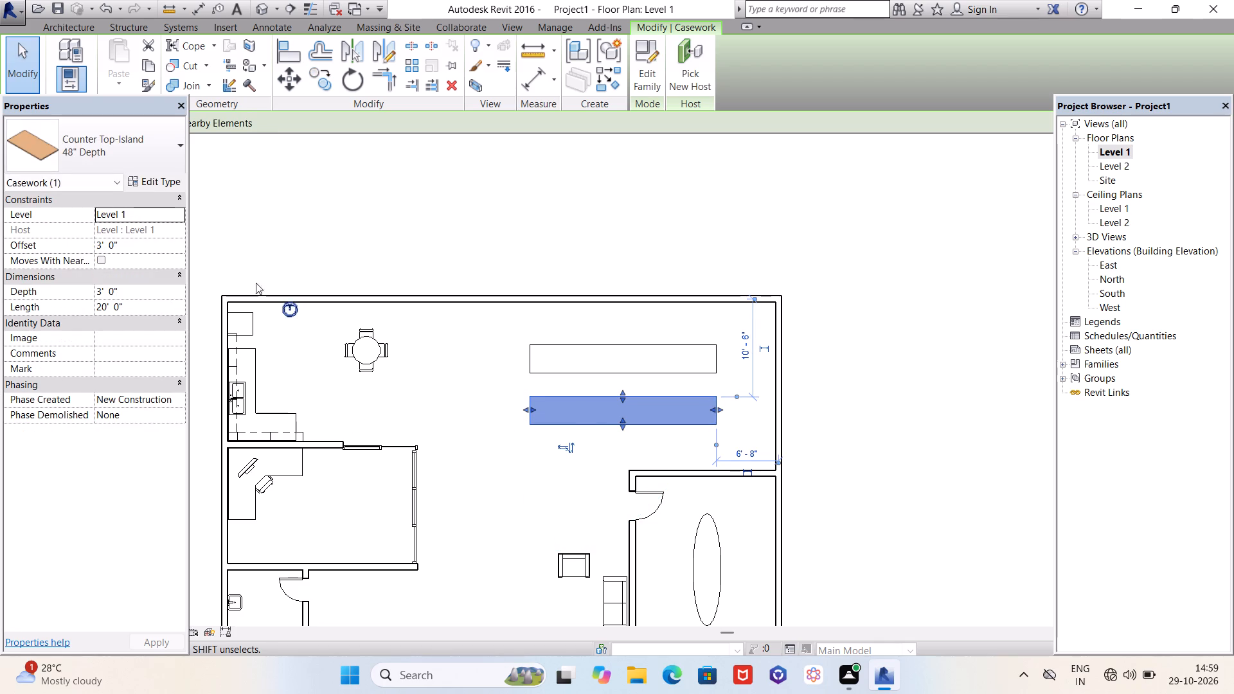
Measure the gap from the north wall of the oval-table room toward the copied island countertop.
scroll(239, 269, "down", 1)
scroll(568, 432, "up", 3)
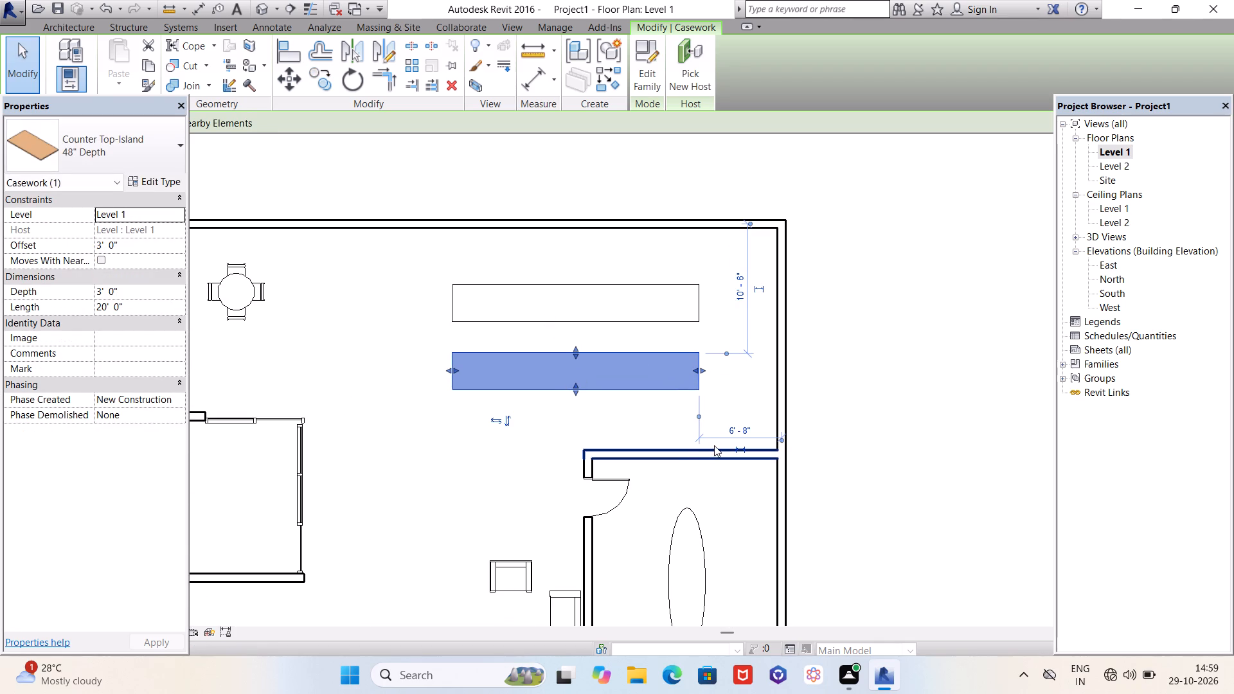
scroll(710, 445, "up", 8)
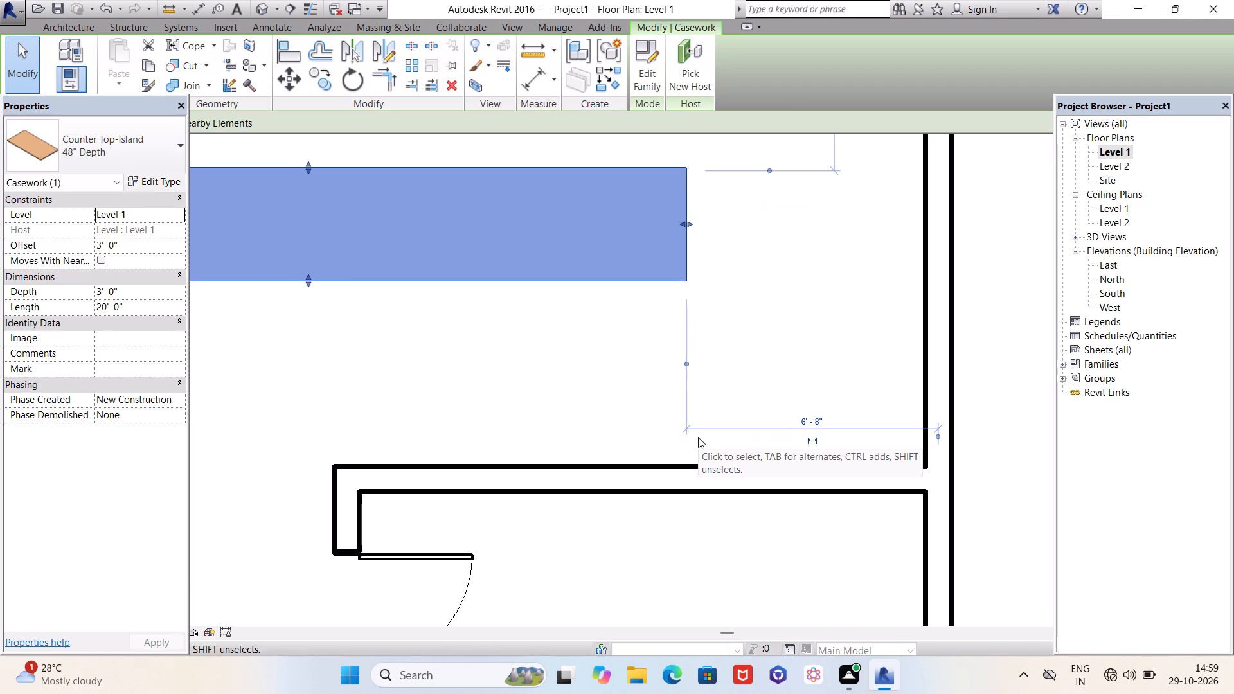
scroll(696, 439, "down", 2)
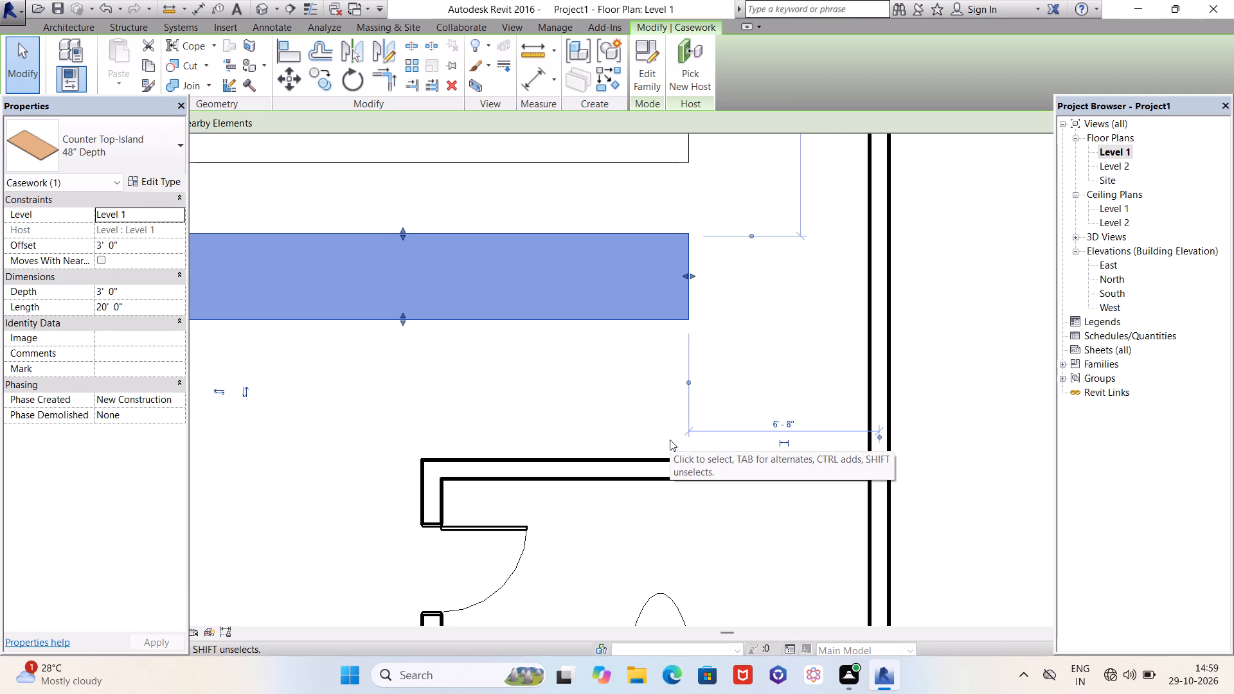
key("Escape")
left_click(523, 55)
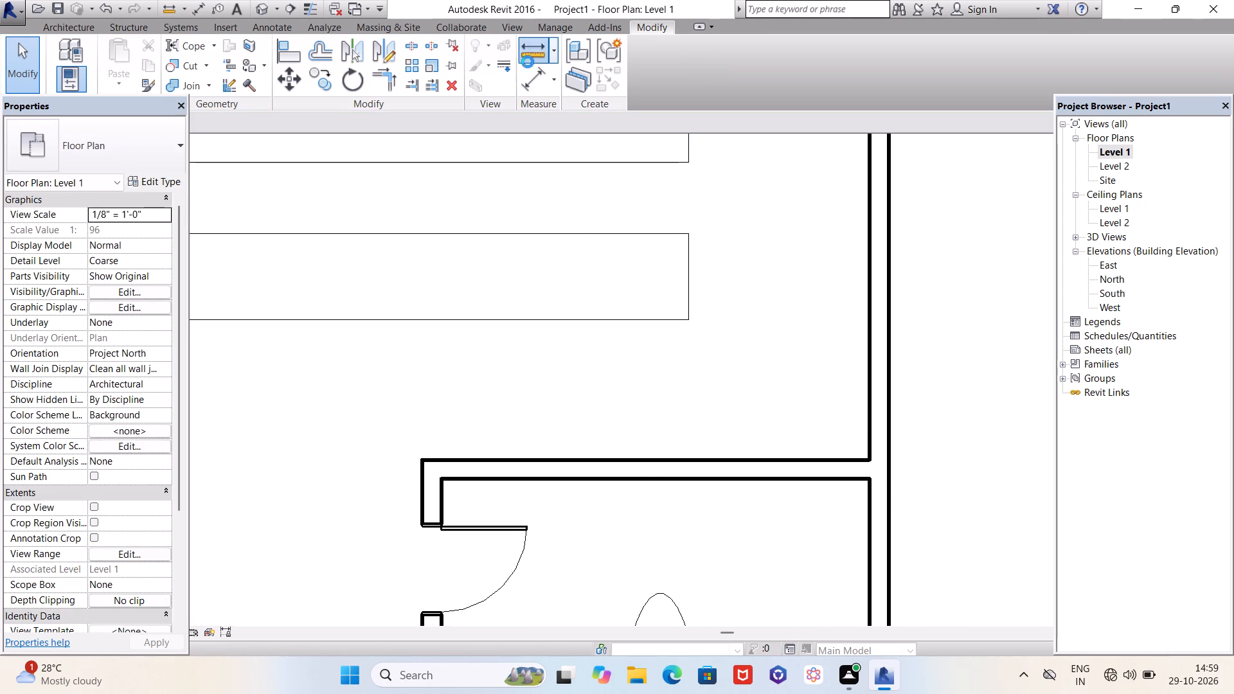
left_click(722, 396)
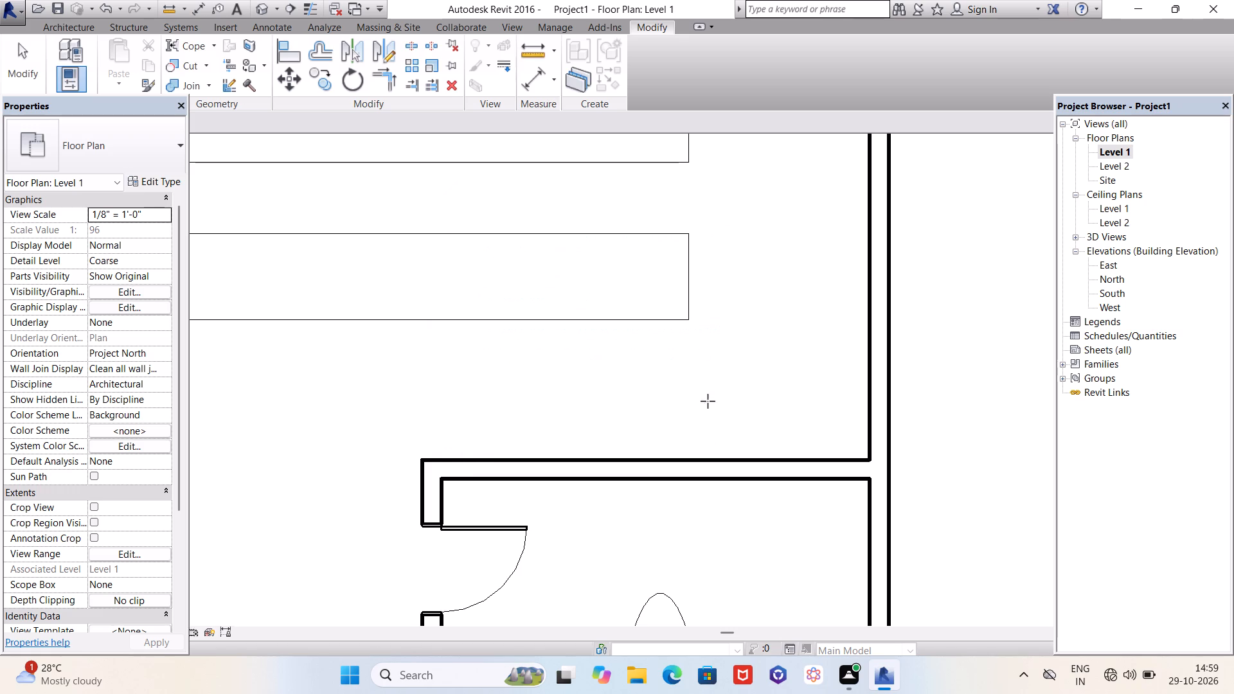
left_click(605, 459)
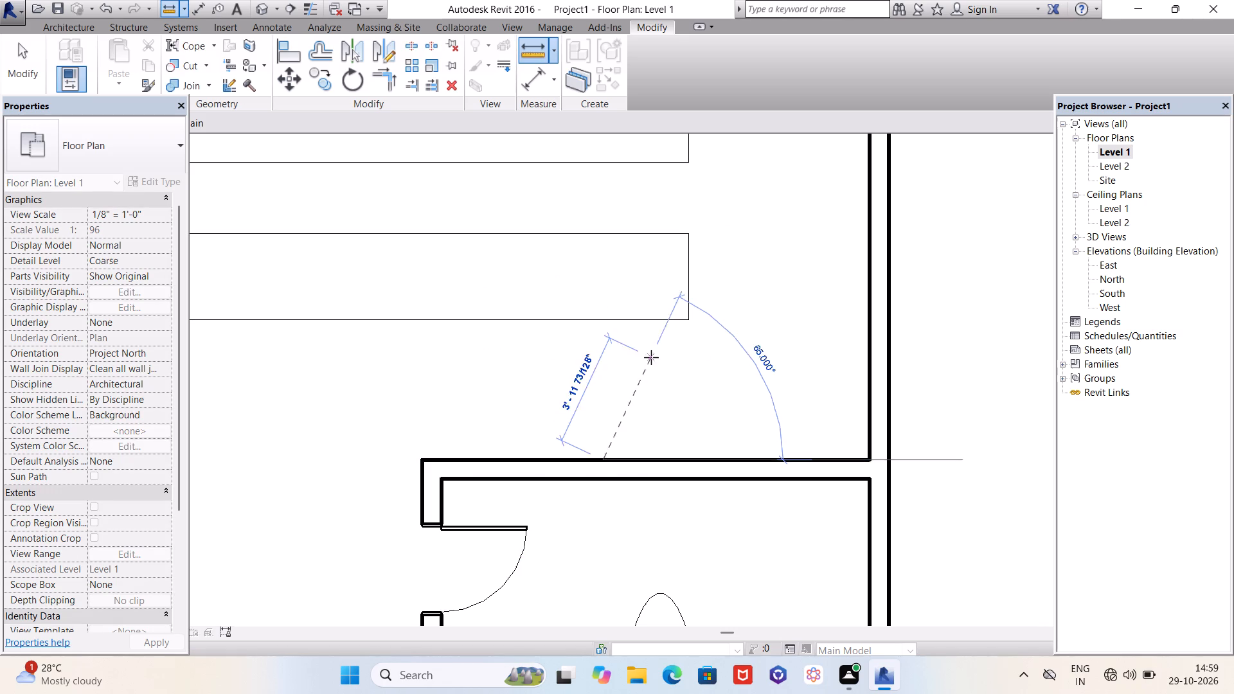
key("Escape")
Measure the distance from the north edge of the original island countertop to the inner face of the north exterior wall.
scroll(651, 361, "down", 6)
left_click(530, 60)
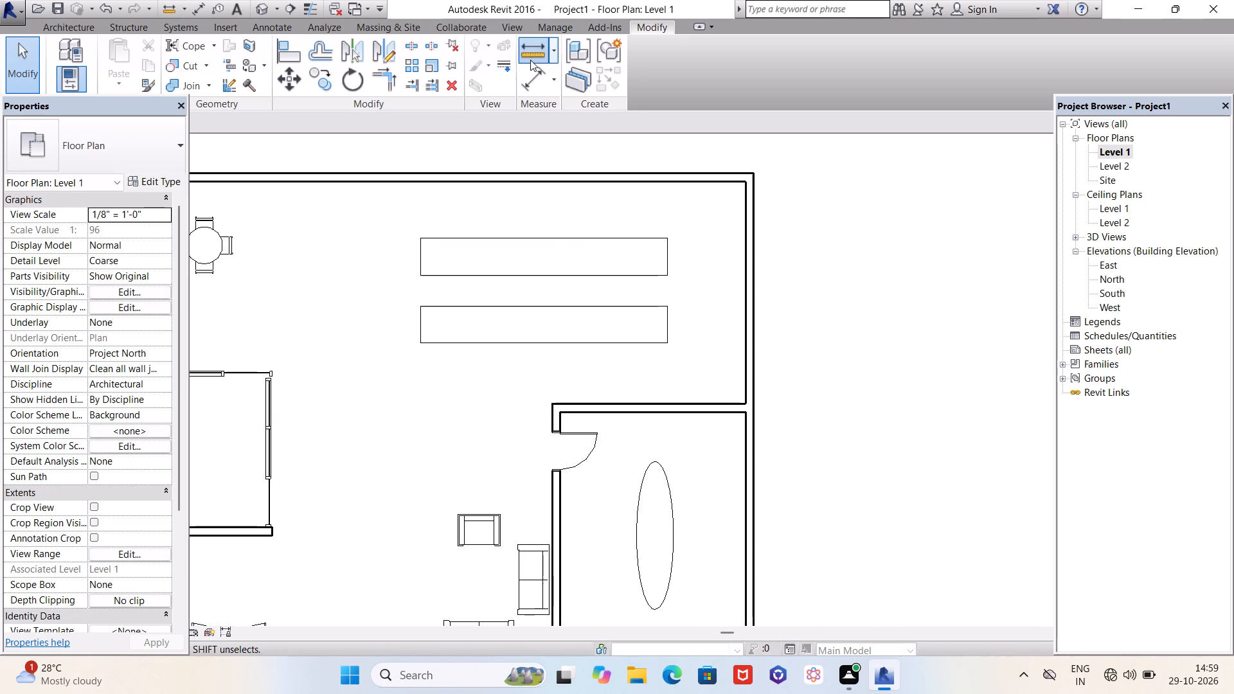
scroll(571, 375, "down", 3)
scroll(613, 269, "up", 4)
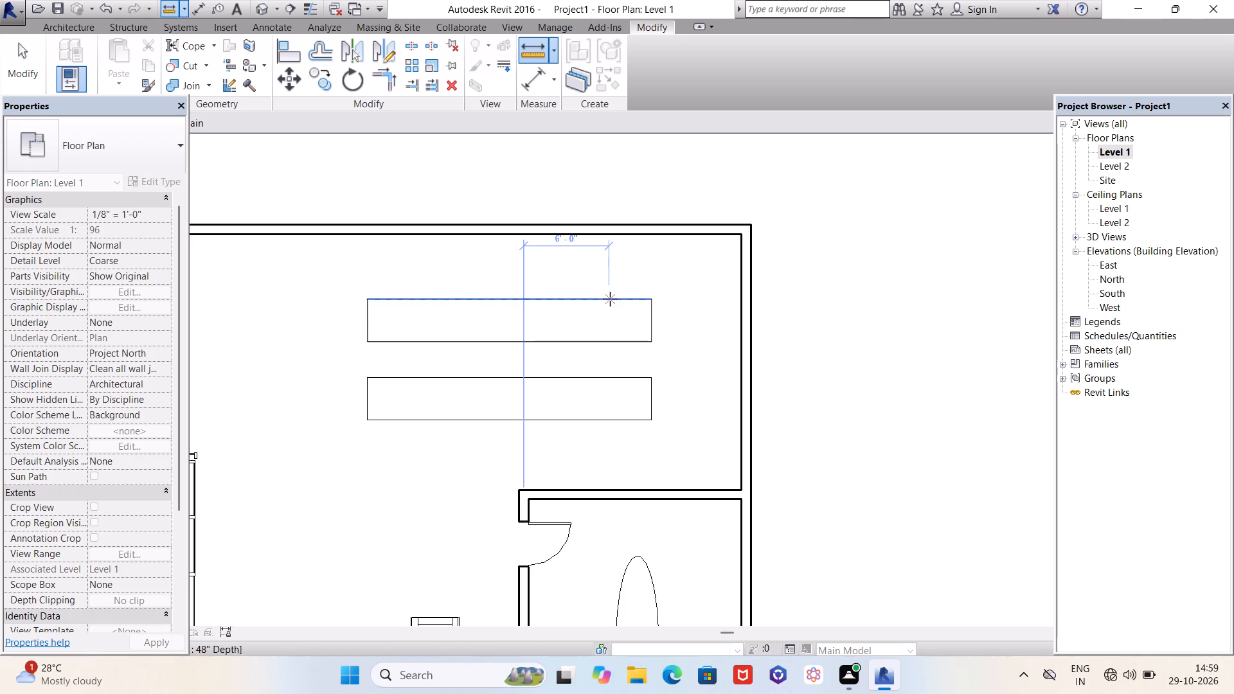
left_click(610, 299)
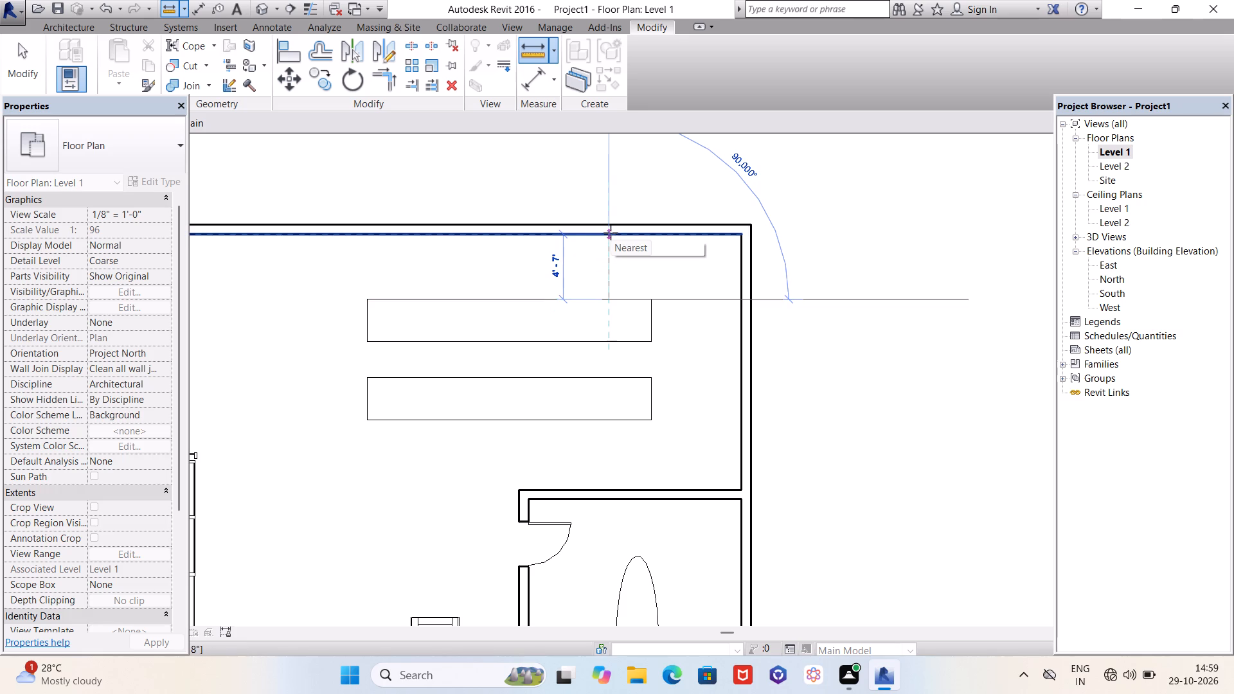
key("Escape")
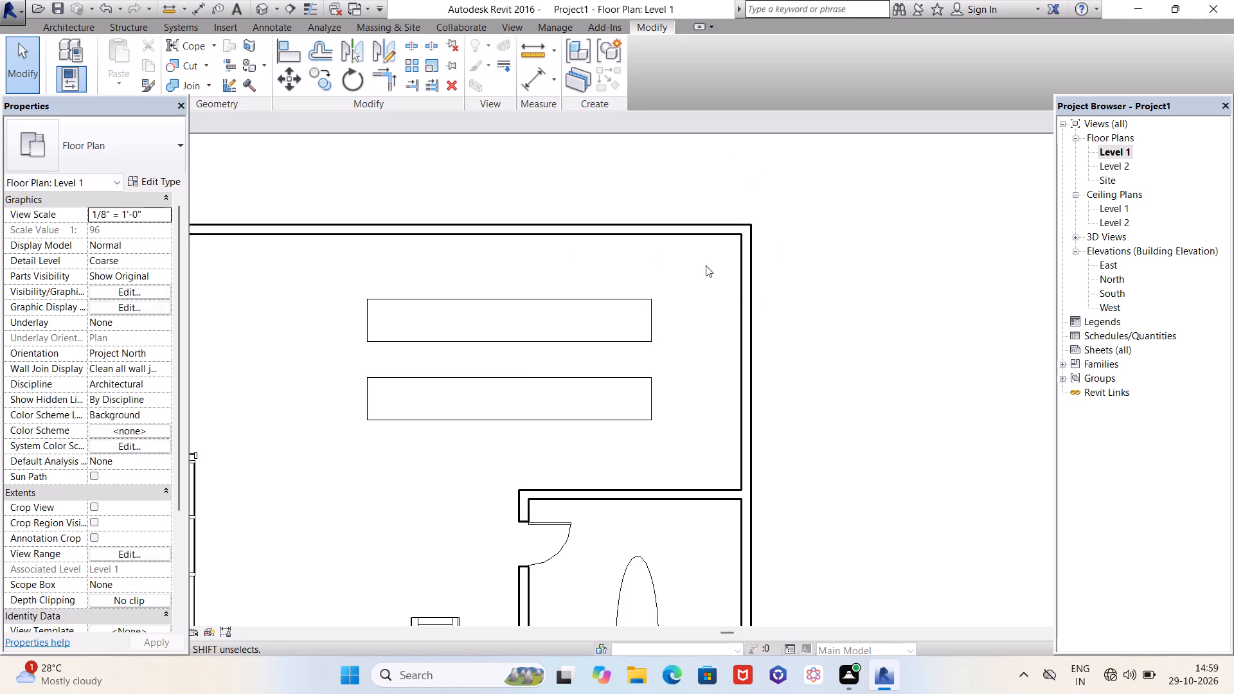
Select the original island countertop and reference its temporary dimension to the inner face of the north exterior wall.
left_click(648, 312)
scroll(686, 287, "up", 4)
scroll(686, 286, "down", 1)
scroll(686, 266, "up", 3)
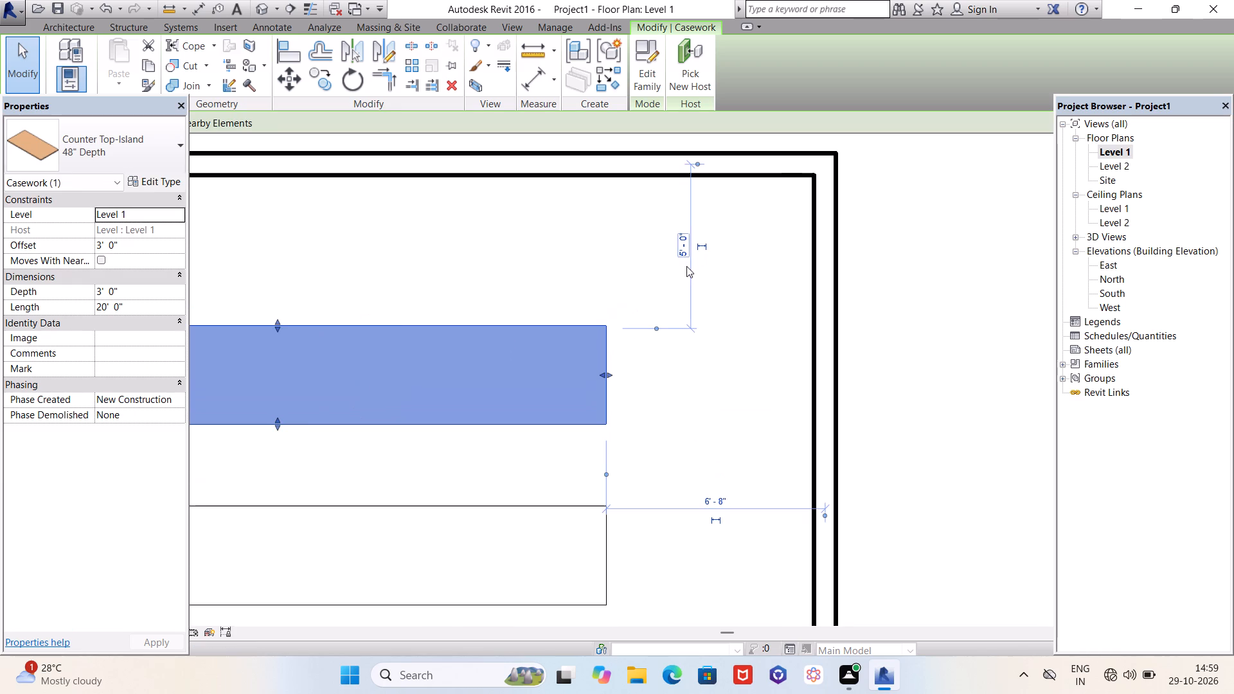
left_click(696, 164)
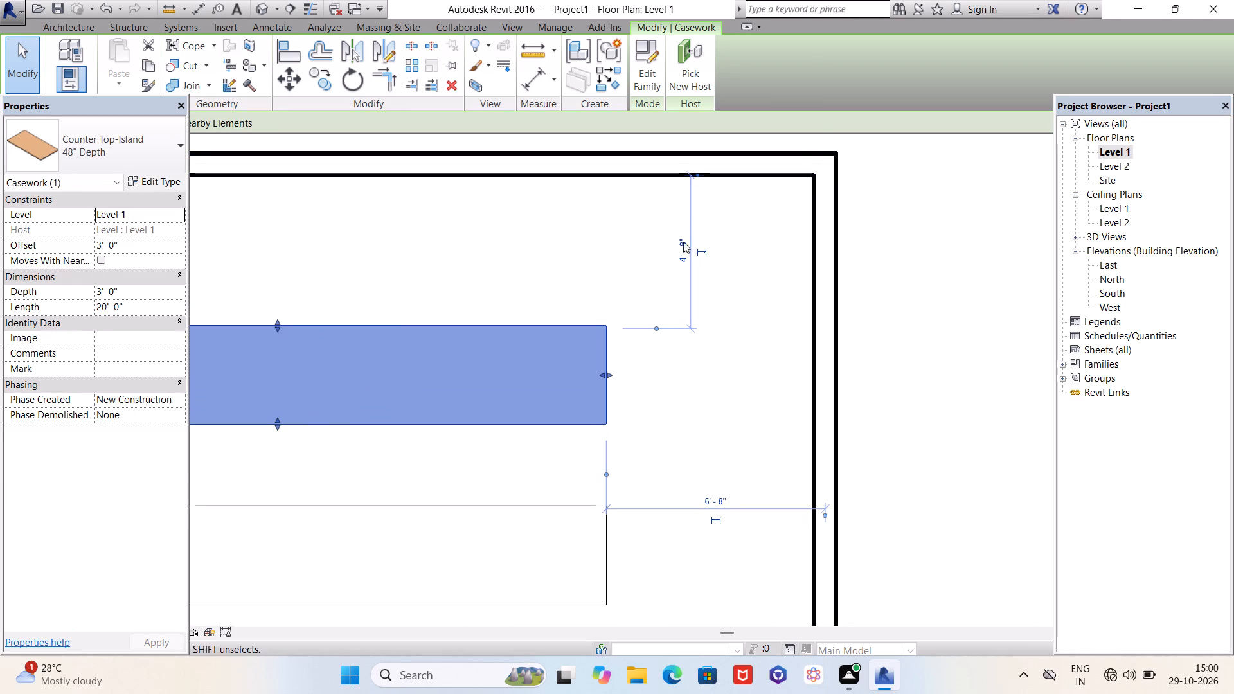
scroll(683, 249, "down", 4)
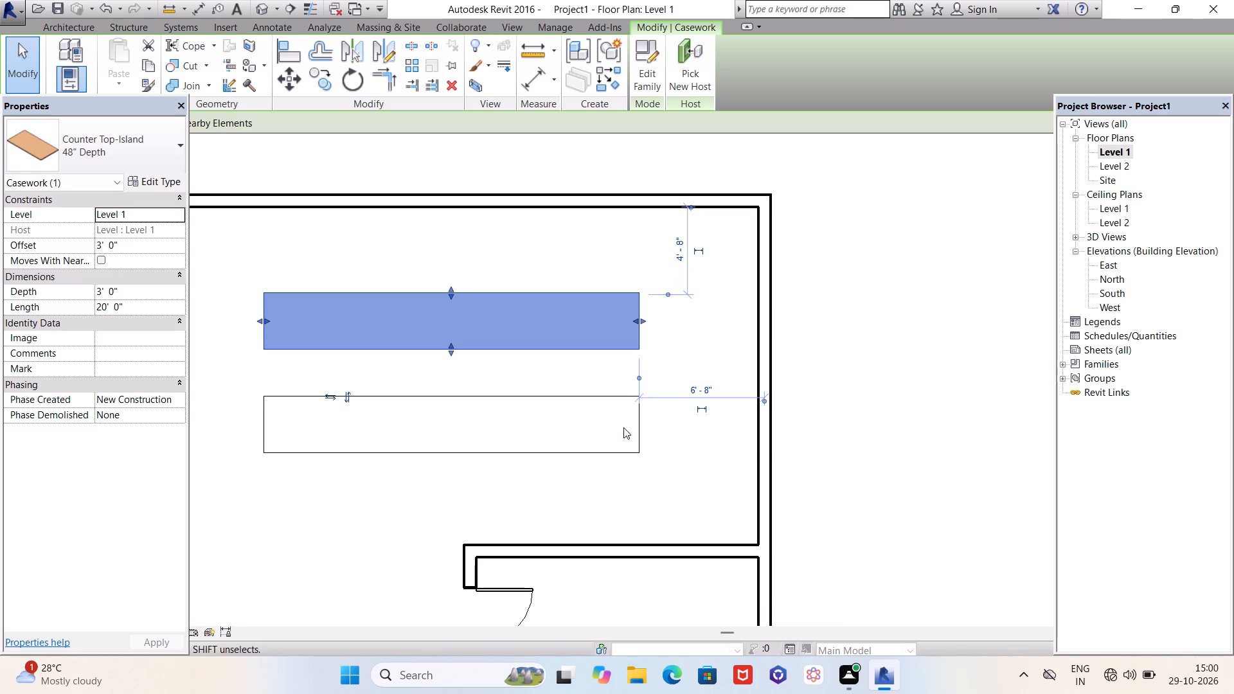
Check the copied countertop's temporary dimensions and measure the clearance between its south edge and the oval-table room's north wall.
left_click(618, 454)
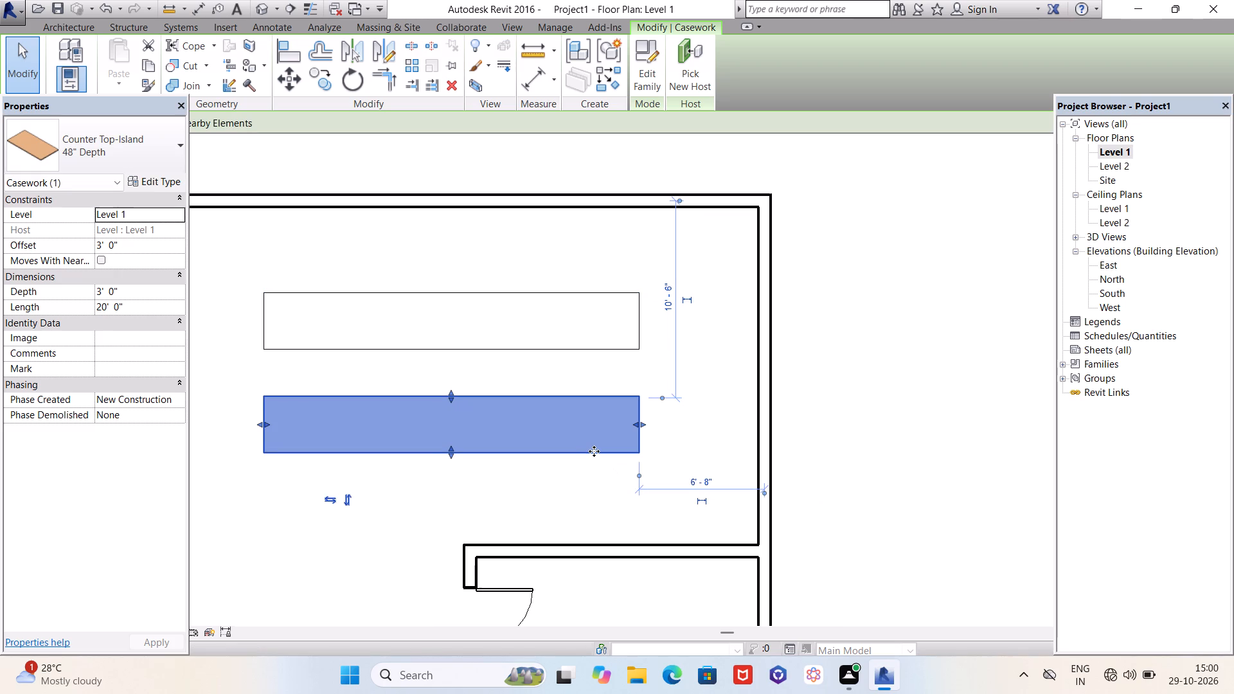
scroll(631, 520, "up", 4)
scroll(689, 443, "down", 4)
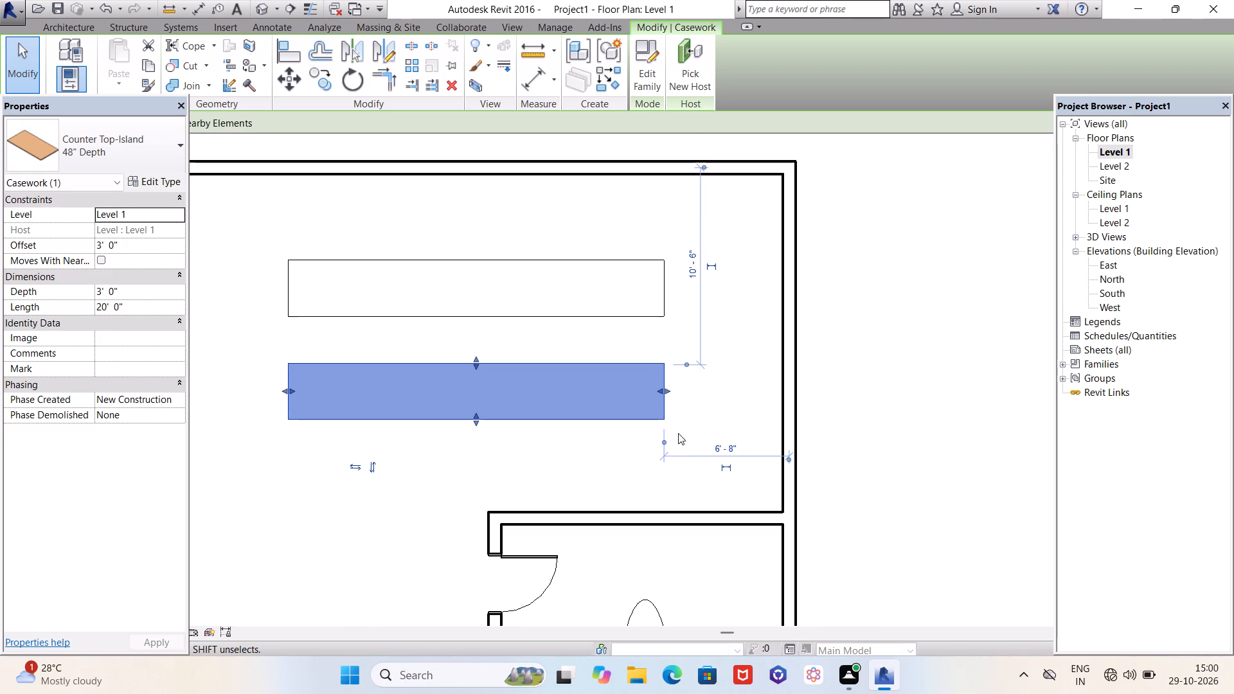
key("Escape")
left_click(610, 365)
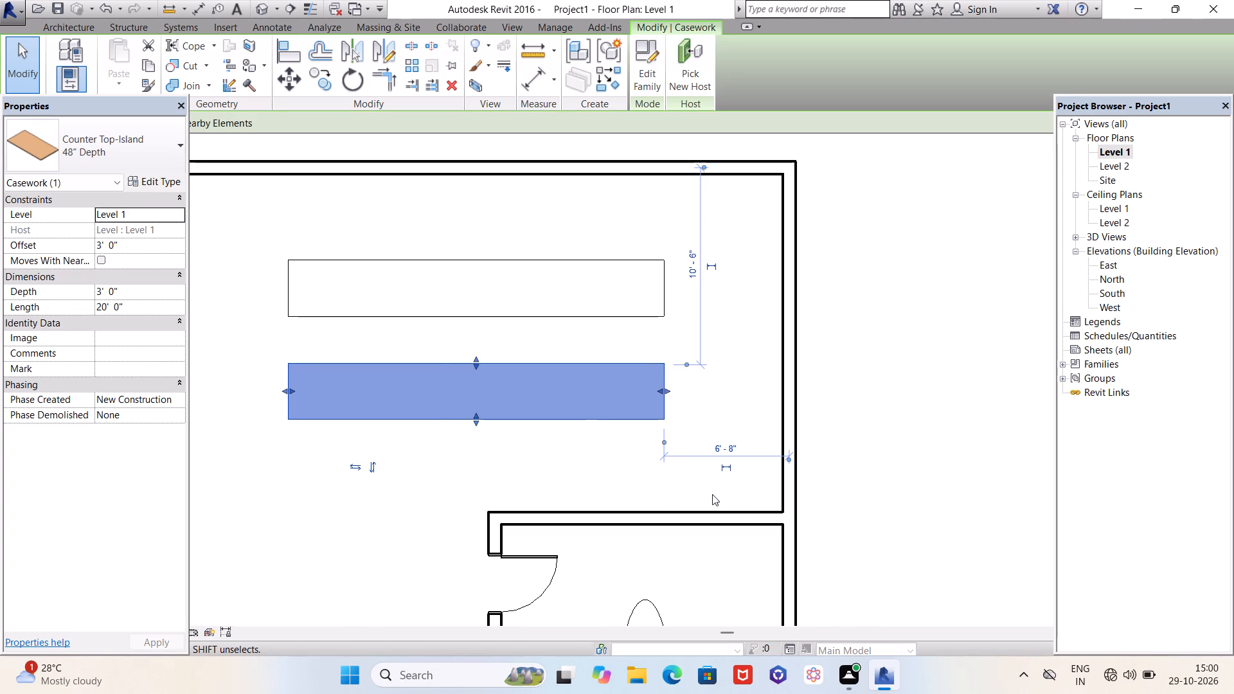
scroll(712, 494, "up", 4)
scroll(711, 484, "down", 4)
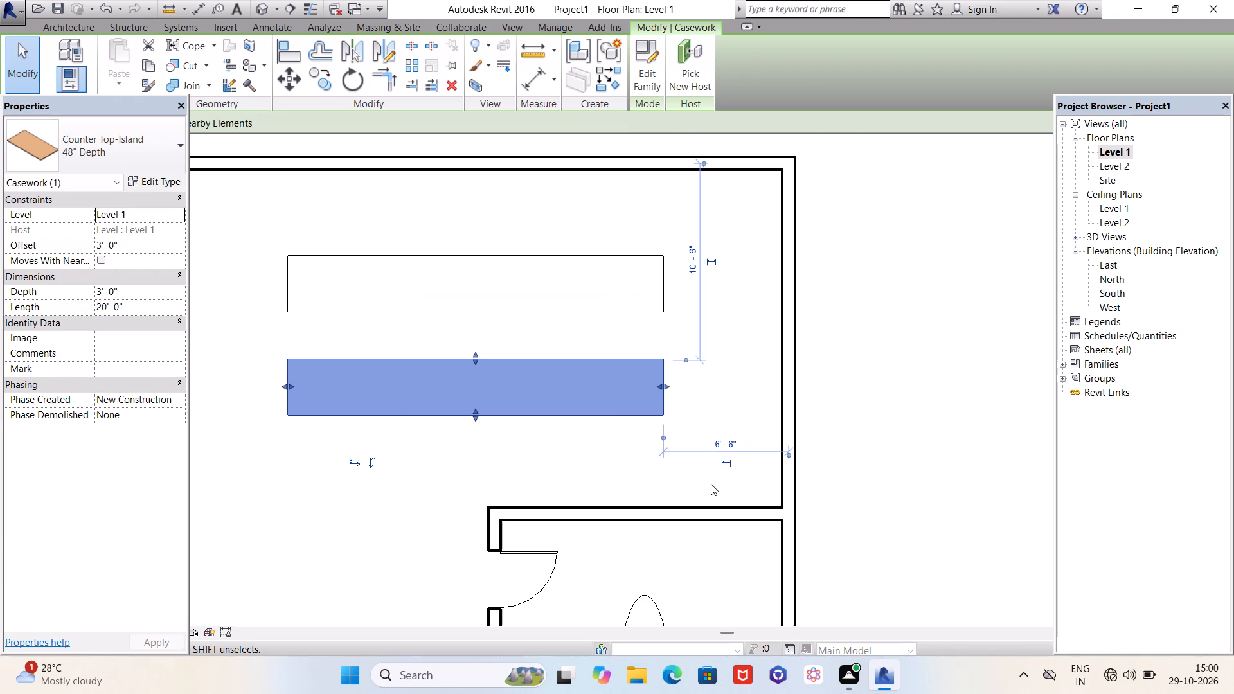
left_click(535, 49)
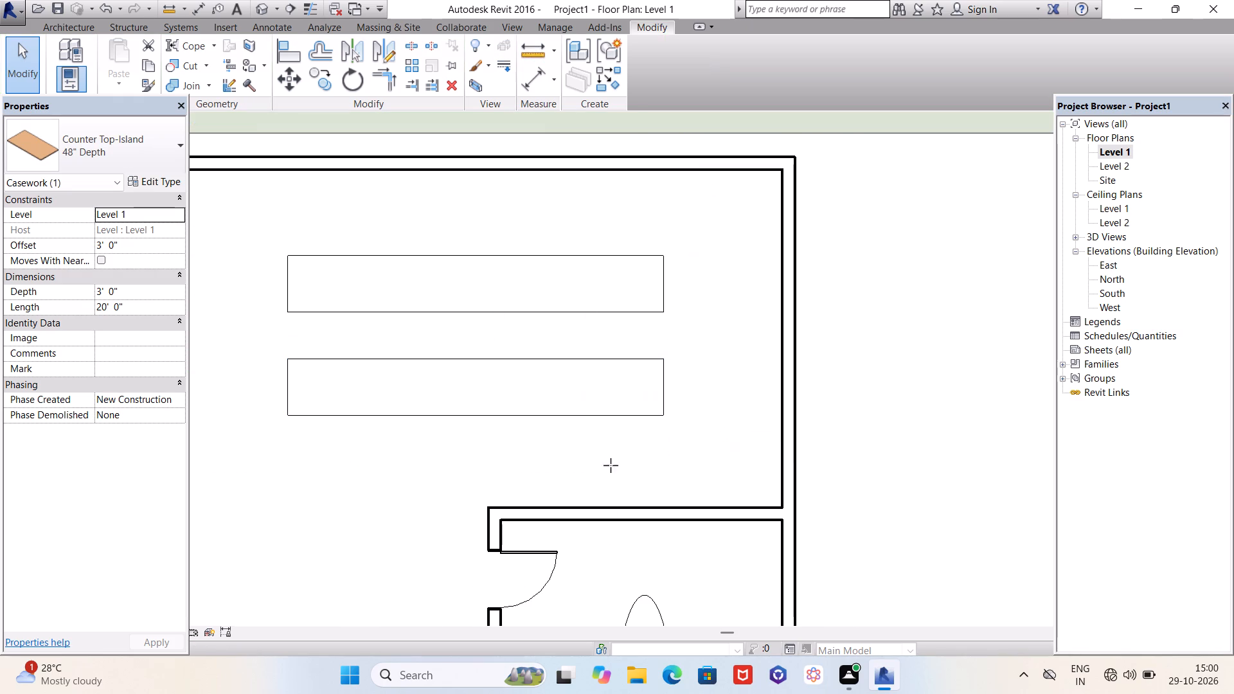
left_click(606, 506)
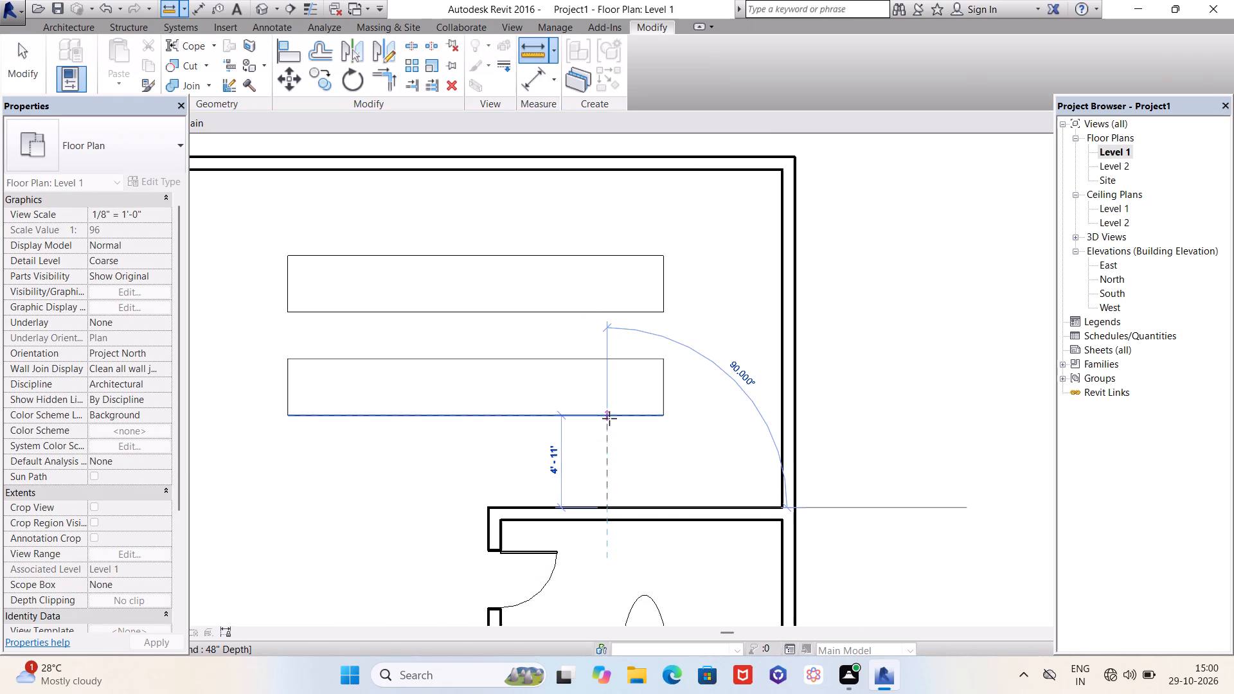
key("Escape")
Open the default 3D view and orbit the house model to examine the two island countertops and the furnished rooms.
scroll(701, 436, "down", 6)
scroll(566, 451, "up", 4)
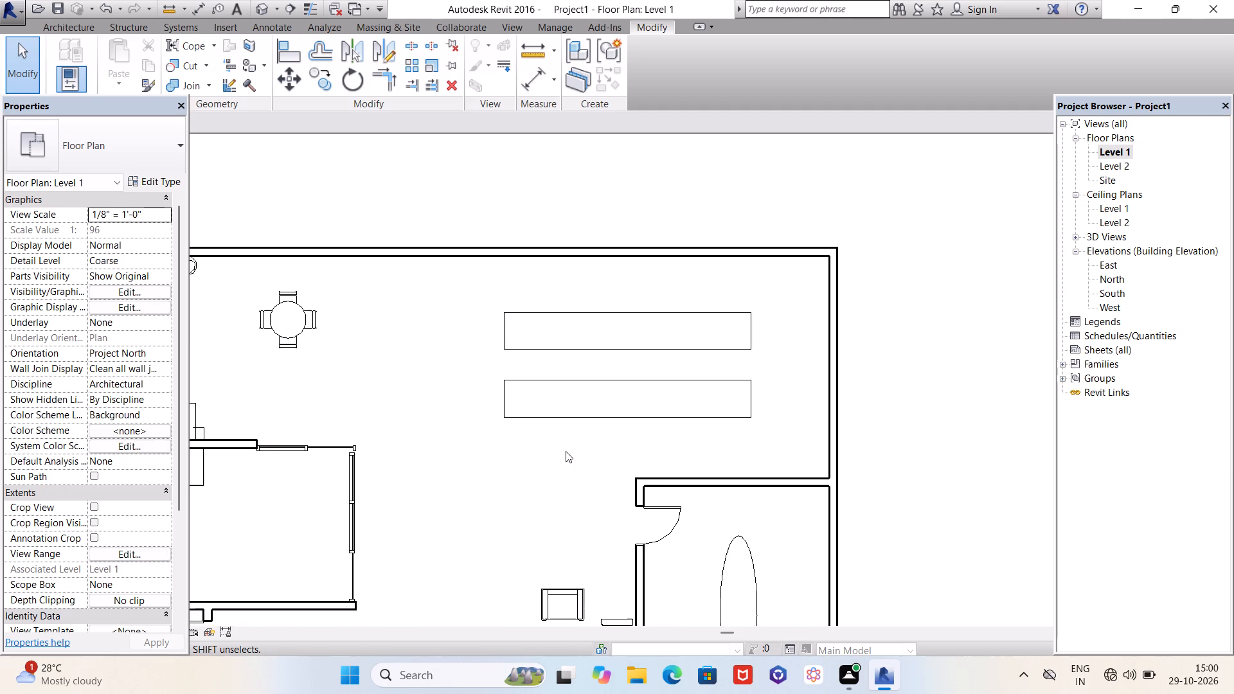
scroll(580, 357, "down", 4)
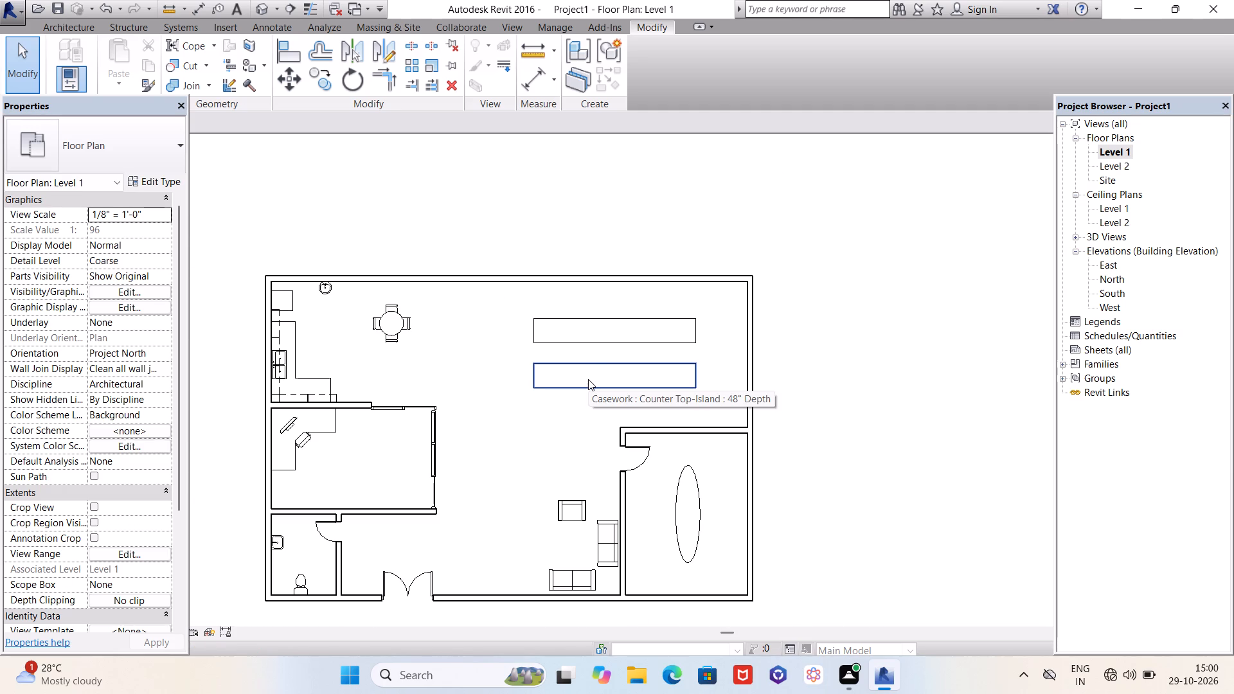
scroll(600, 289, "down", 3)
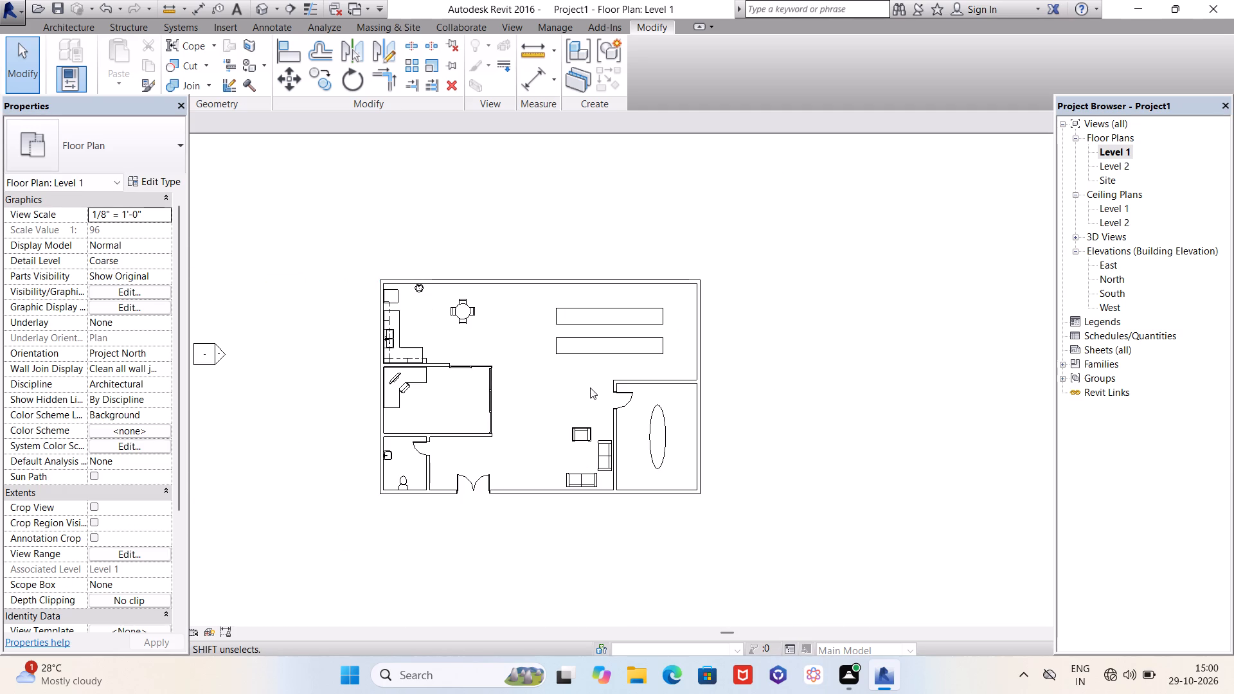
scroll(586, 398, "up", 3)
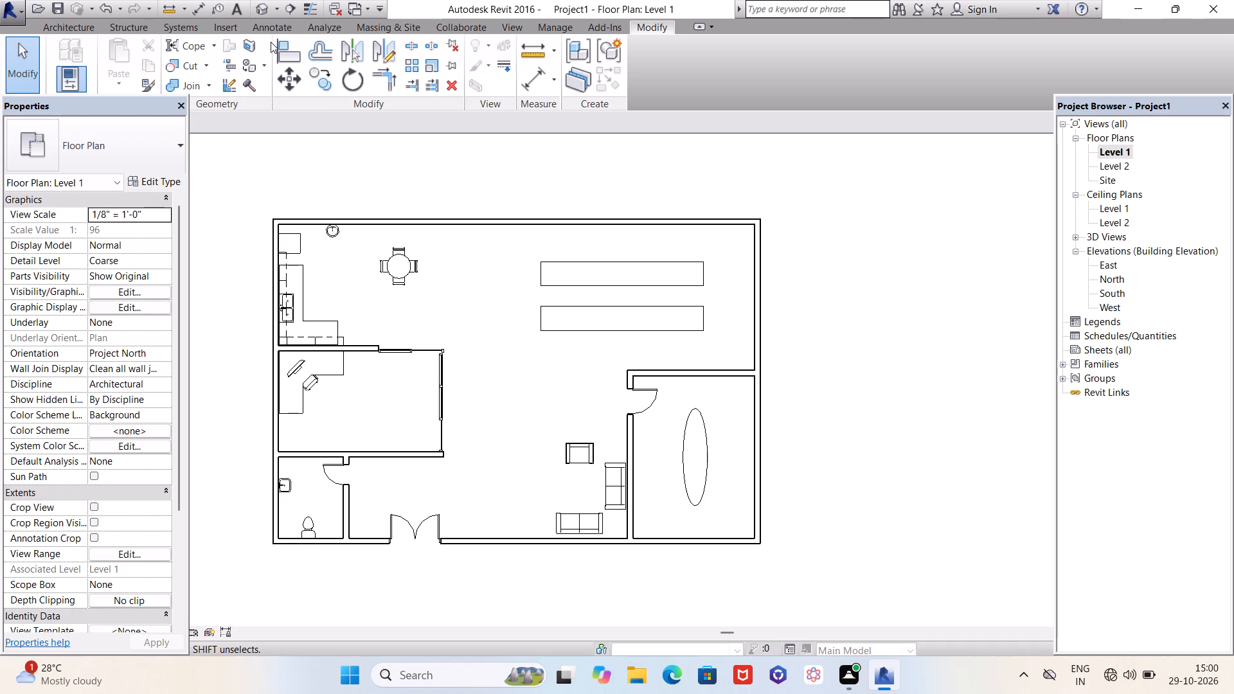
left_click(263, 11)
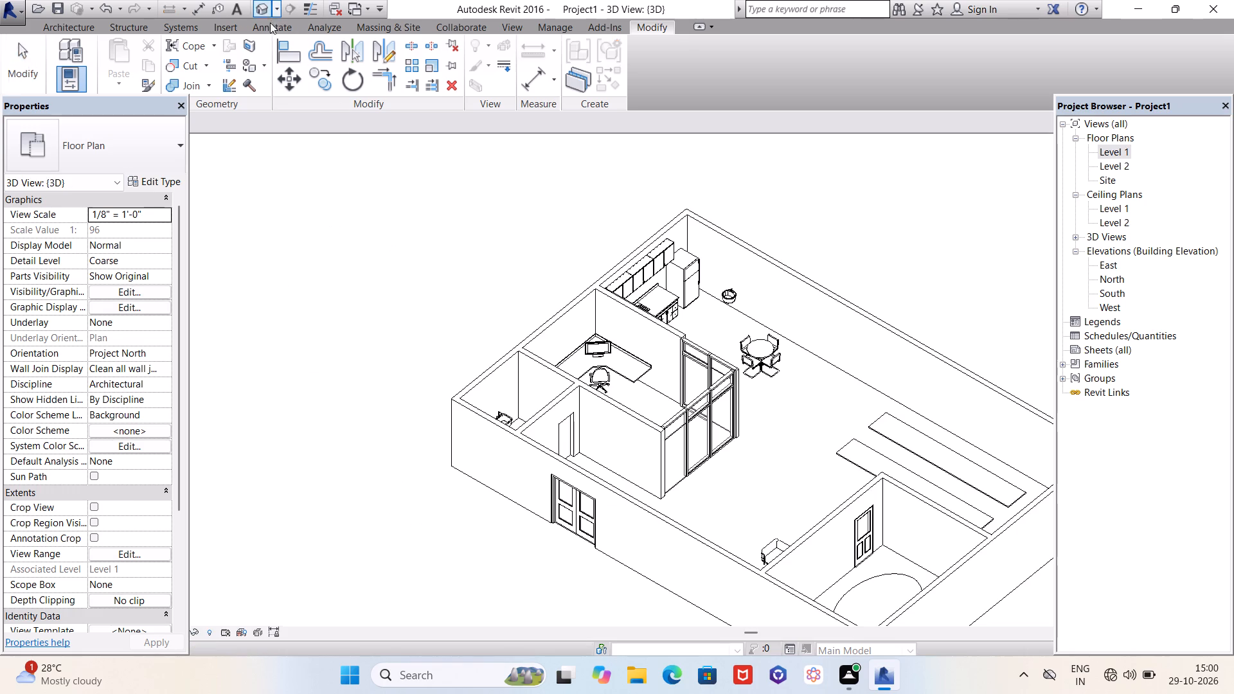
scroll(338, 275, "down", 3)
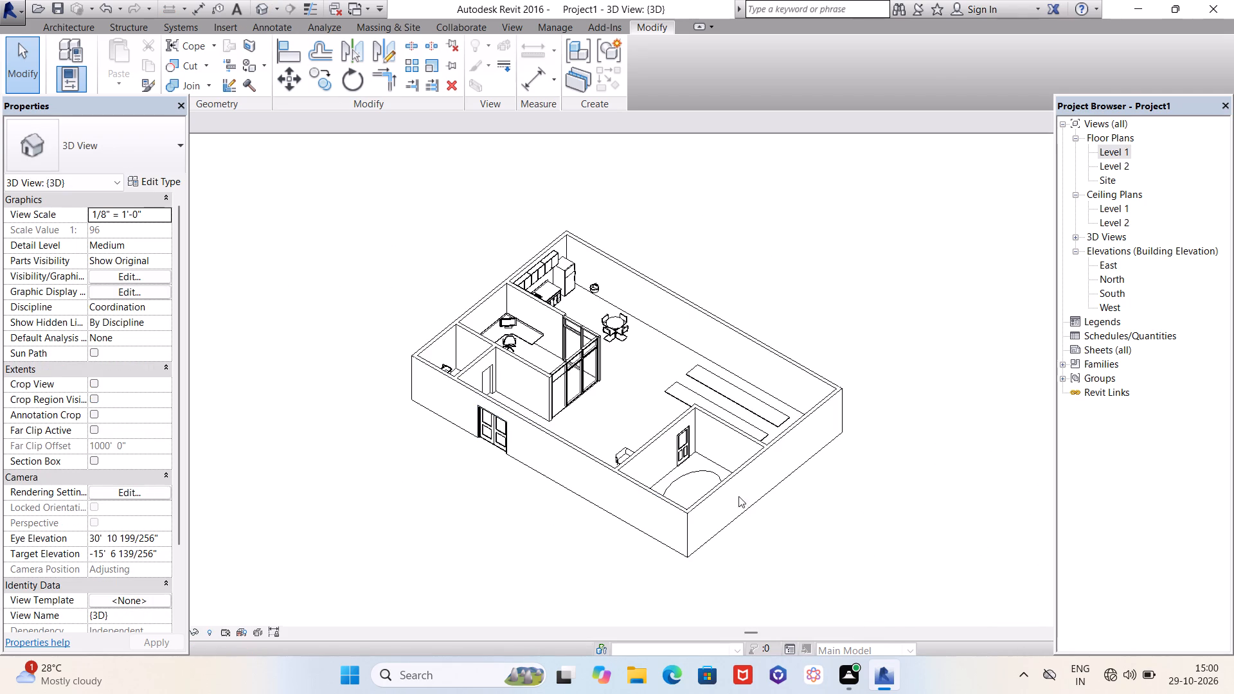
scroll(693, 451, "up", 3)
middle_click_drag(618, 421, 637, 446, "shift")
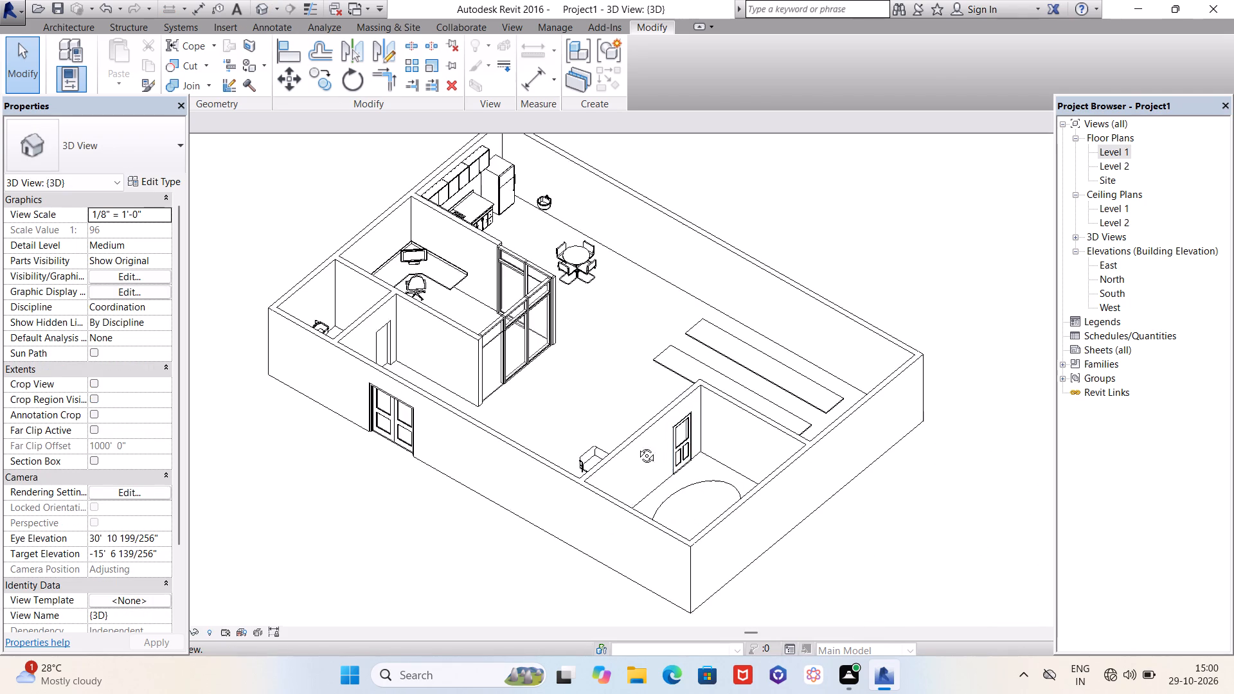
middle_click_drag(637, 446, 879, 333, "shift")
scroll(748, 457, "down", 4)
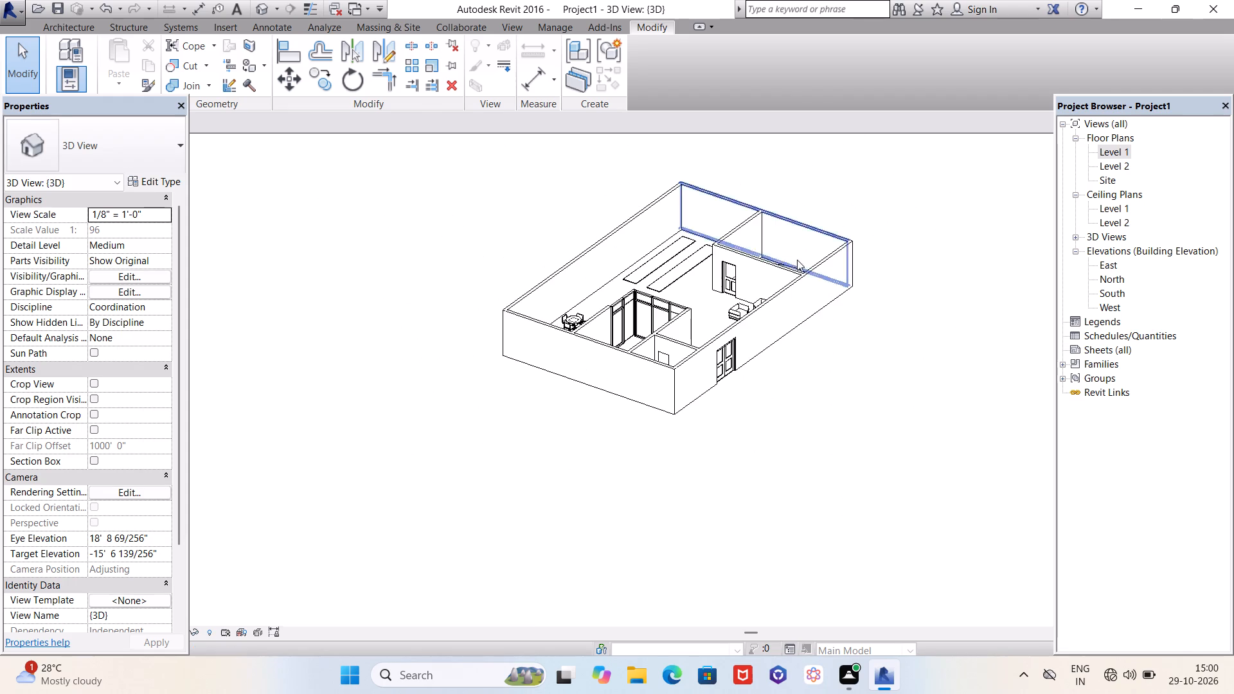
scroll(797, 258, "up", 3)
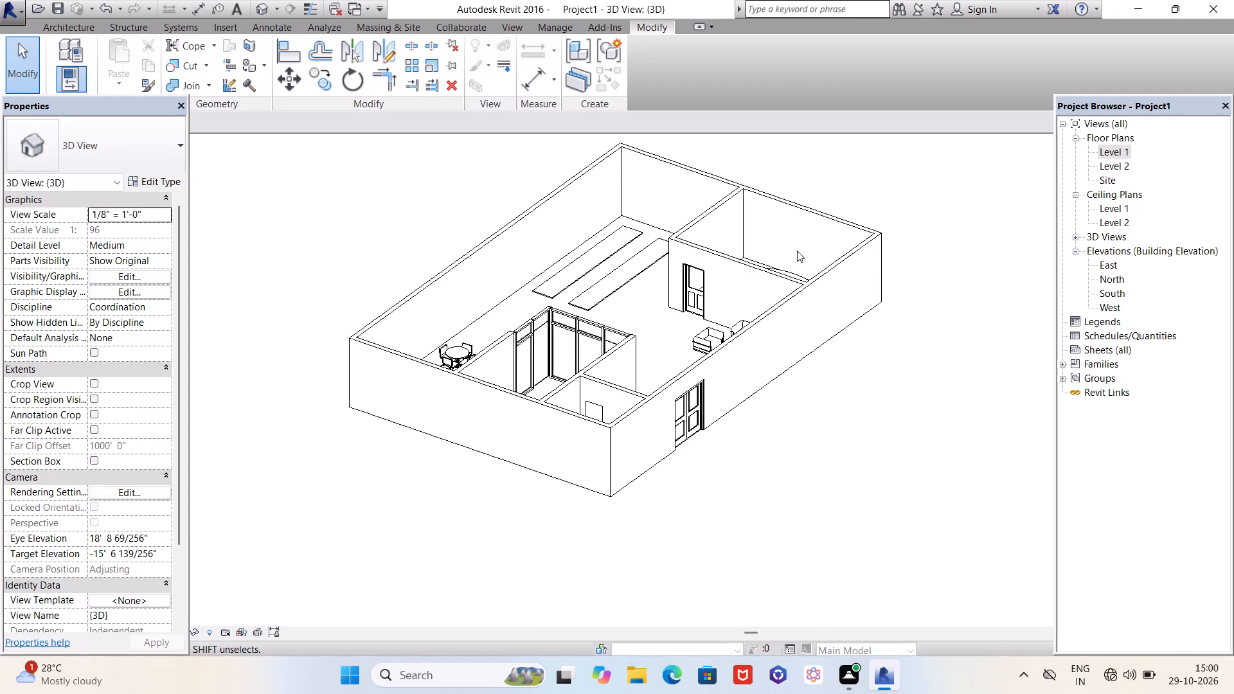
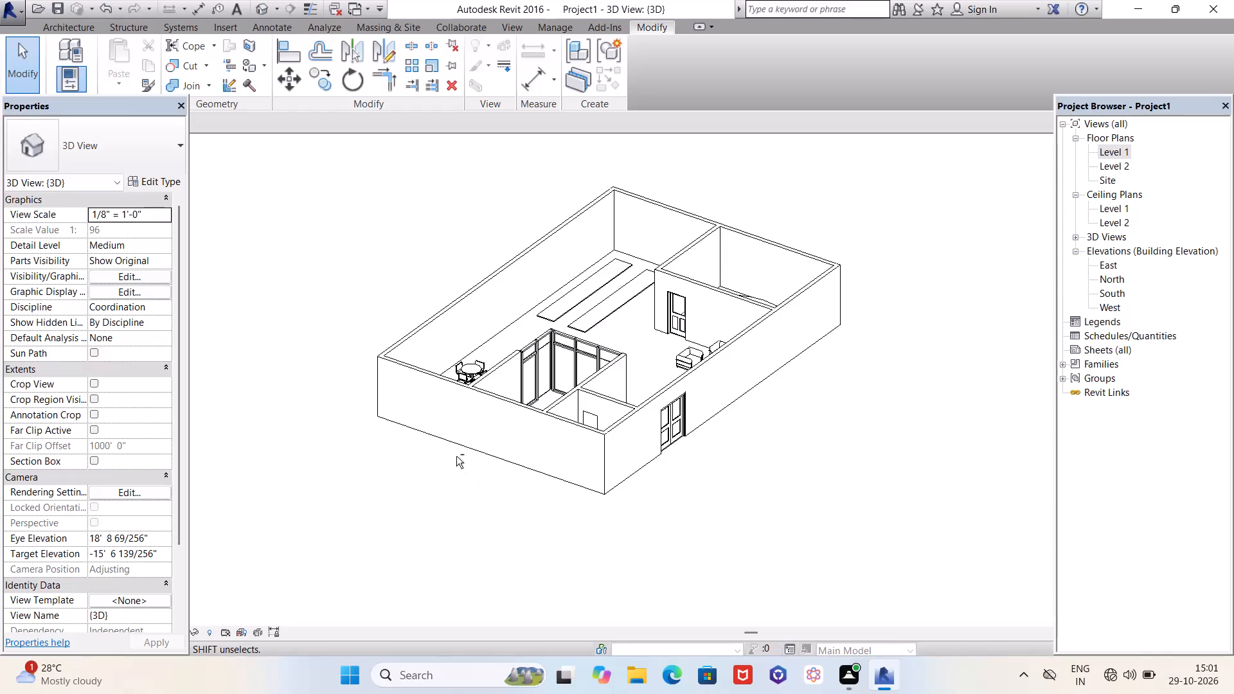
Examine the house model in 3D from several angles, including the oval-table room, the lounge seating and the two island countertops.
middle_click_drag(456, 456, 494, 495, "shift")
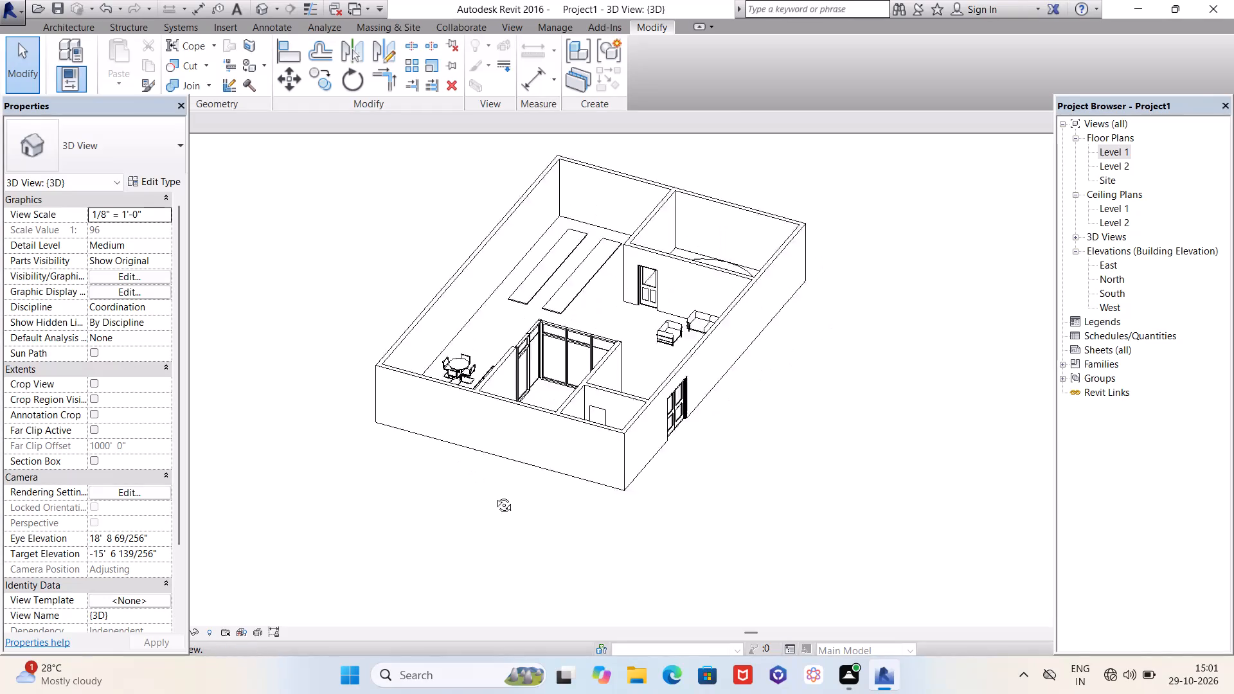
middle_click_drag(494, 495, 562, 541, "shift")
scroll(620, 144, "up", 16)
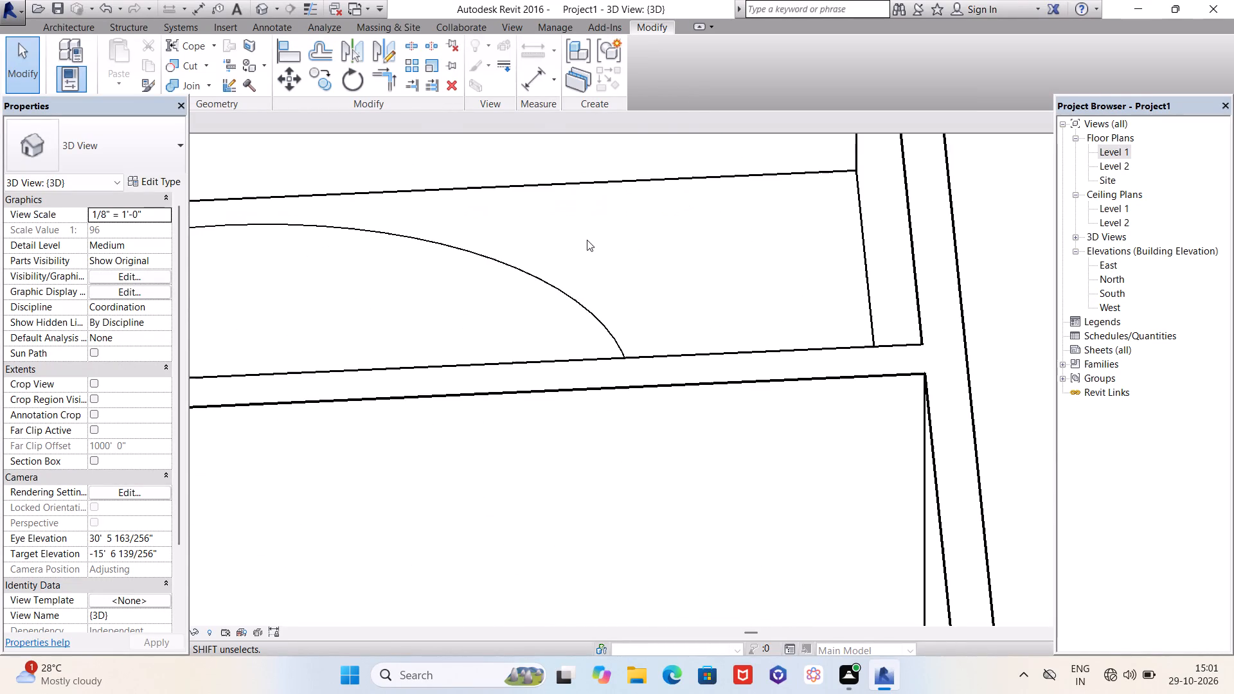
scroll(608, 245, "down", 5)
middle_click_drag(639, 274, 587, 290, "shift")
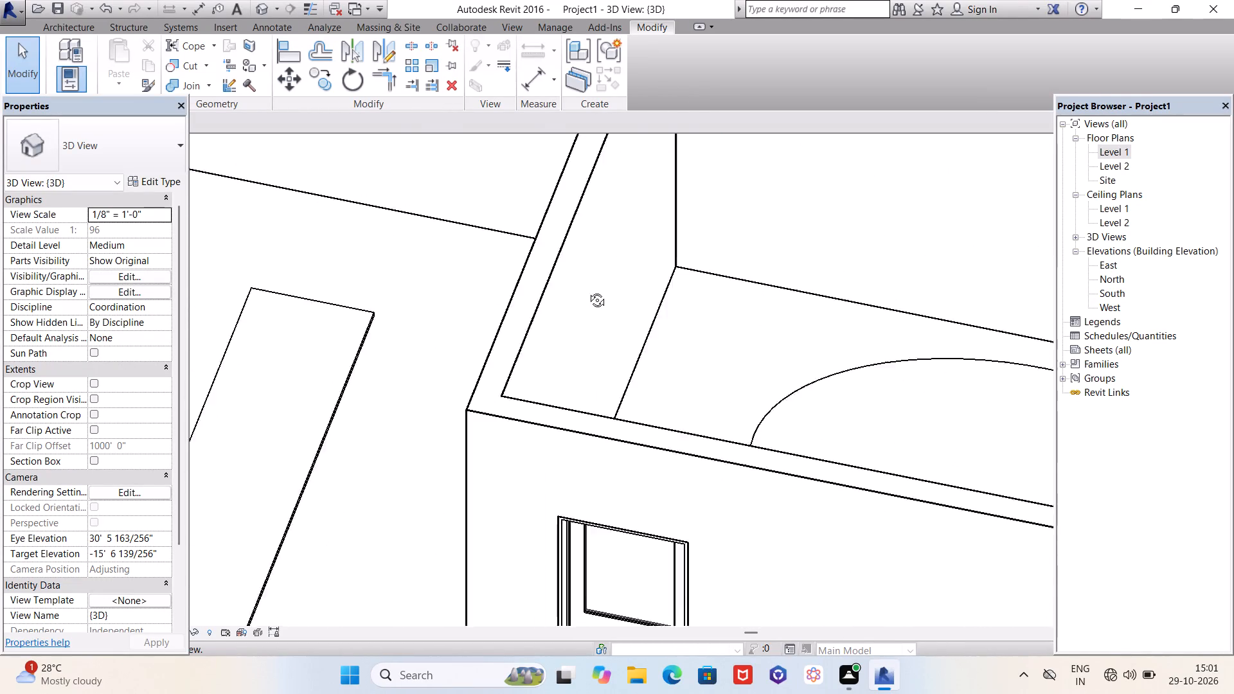
middle_click_drag(587, 290, 598, 290, "shift")
scroll(625, 318, "down", 8)
middle_click_drag(787, 326, 687, 417, "shift")
scroll(661, 378, "up", 1)
scroll(607, 369, "down", 4)
scroll(965, 499, "up", 5)
scroll(839, 505, "up", 5)
scroll(769, 515, "up", 5)
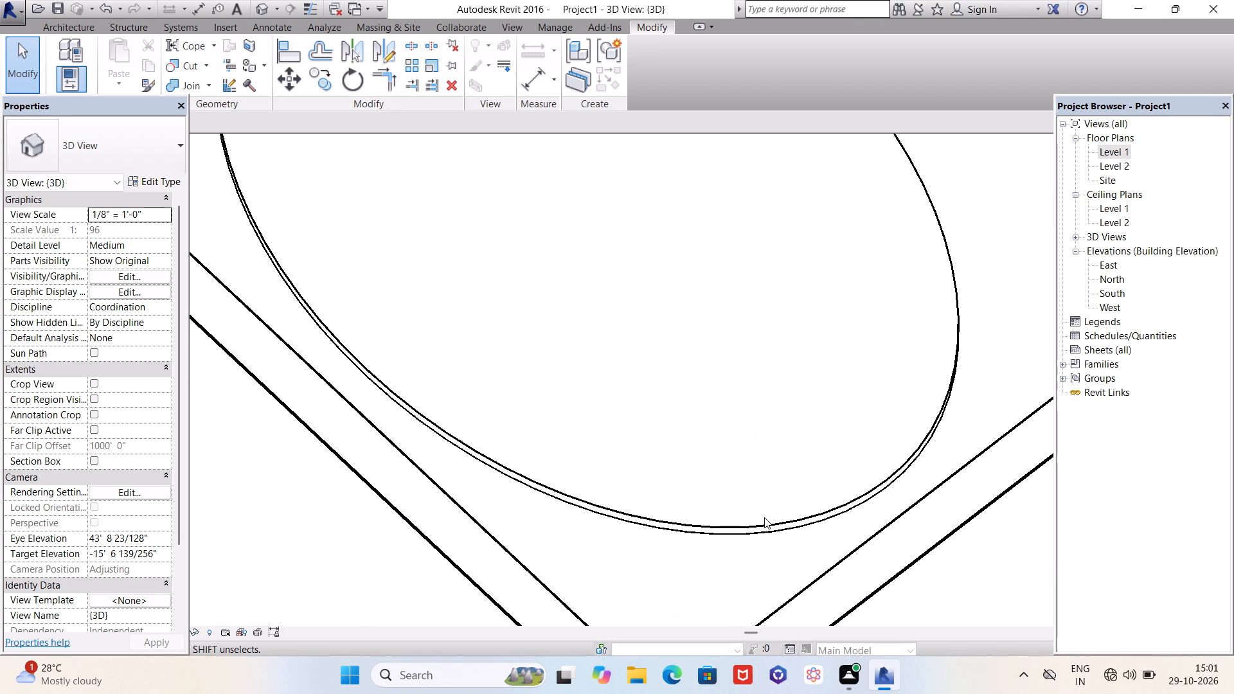
middle_click_drag(674, 549, 845, 503, "shift")
scroll(674, 549, "up", 1, "shift")
scroll(855, 504, "down", 6)
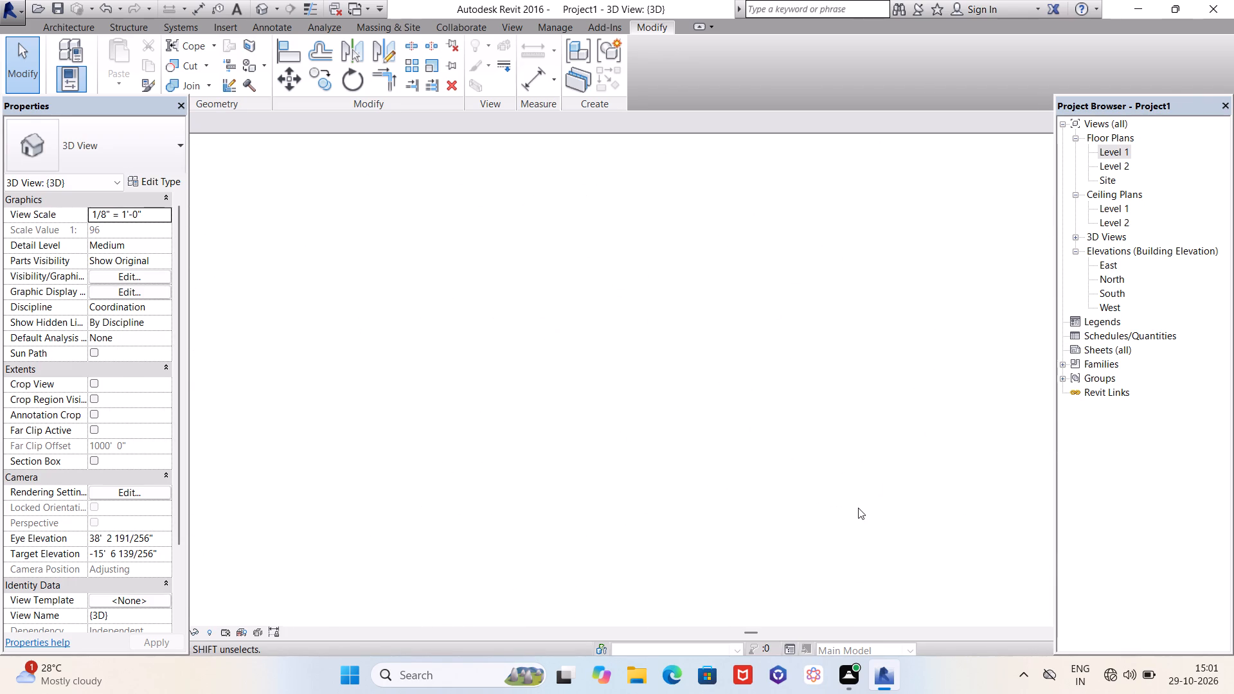
scroll(858, 508, "down", 11)
middle_click_drag(557, 400, 611, 438, "shift")
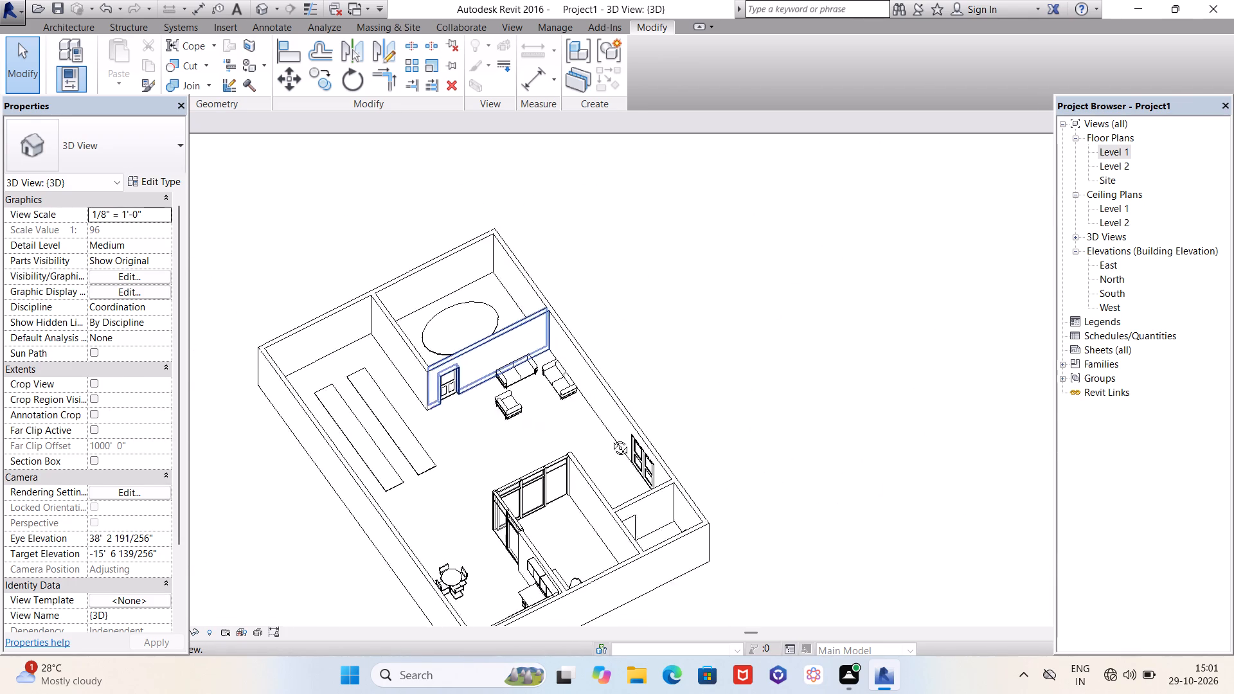
middle_click_drag(611, 438, 722, 489, "shift")
scroll(244, 454, "up", 10)
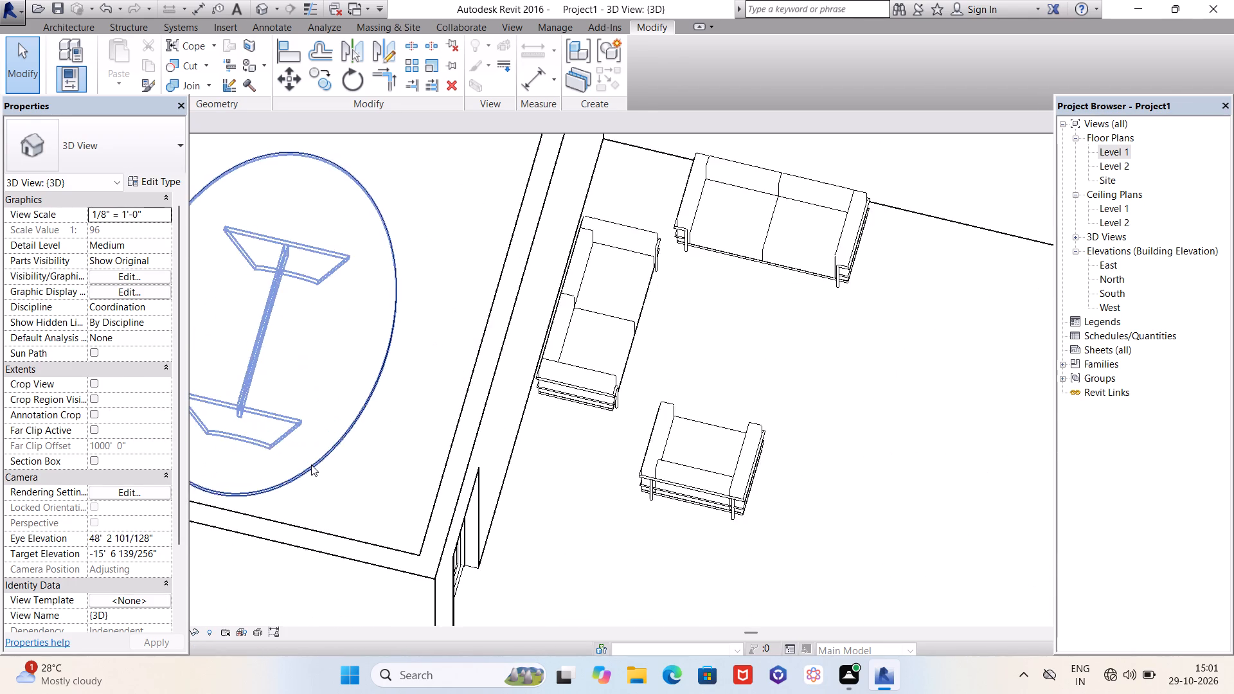
scroll(311, 465, "up", 18)
middle_click_drag(350, 512, 334, 468, "shift")
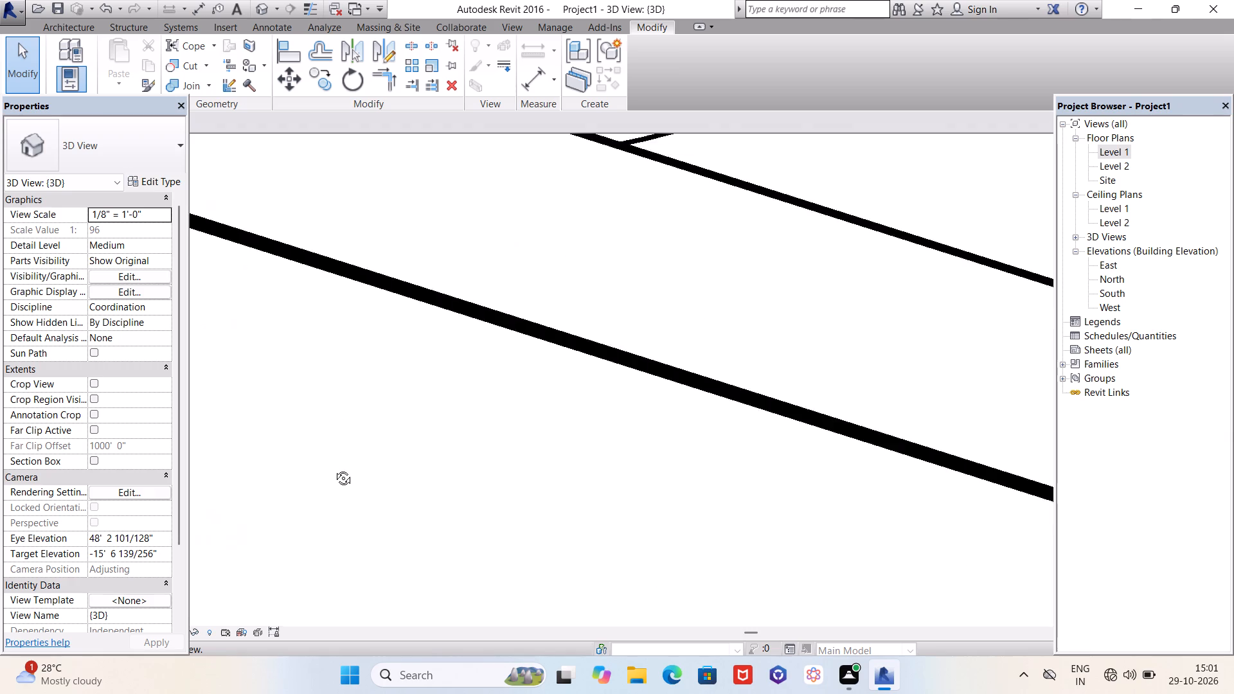
middle_click_drag(334, 468, 344, 575, "shift")
scroll(461, 432, "down", 5)
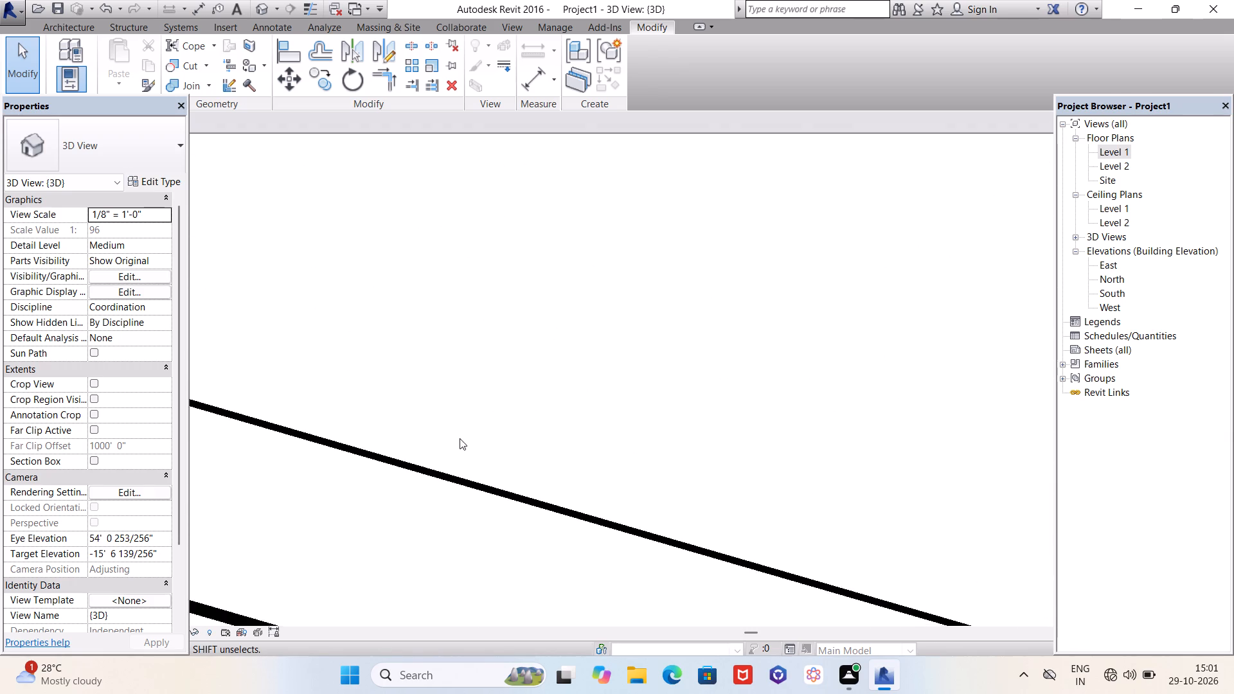
scroll(460, 438, "down", 10)
middle_click_drag(455, 325, 472, 503)
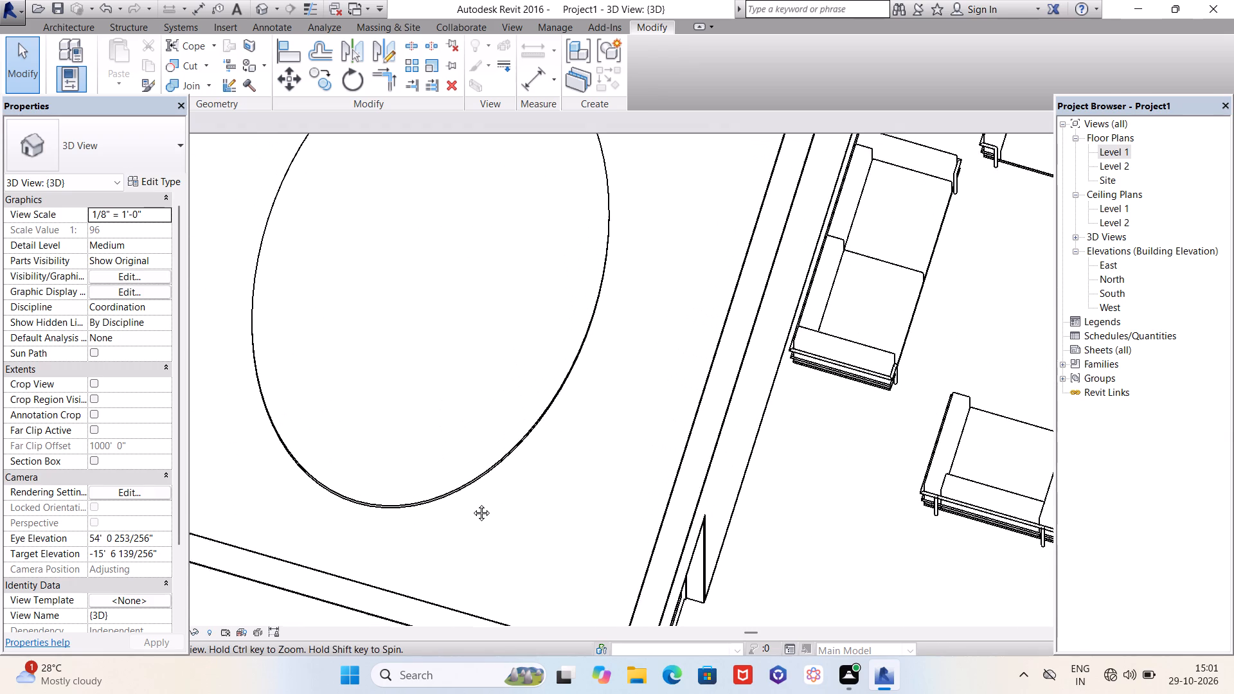
middle_click_drag(472, 503, 472, 504)
scroll(465, 503, "up", 12)
middle_click_drag(466, 520, 451, 492, "shift")
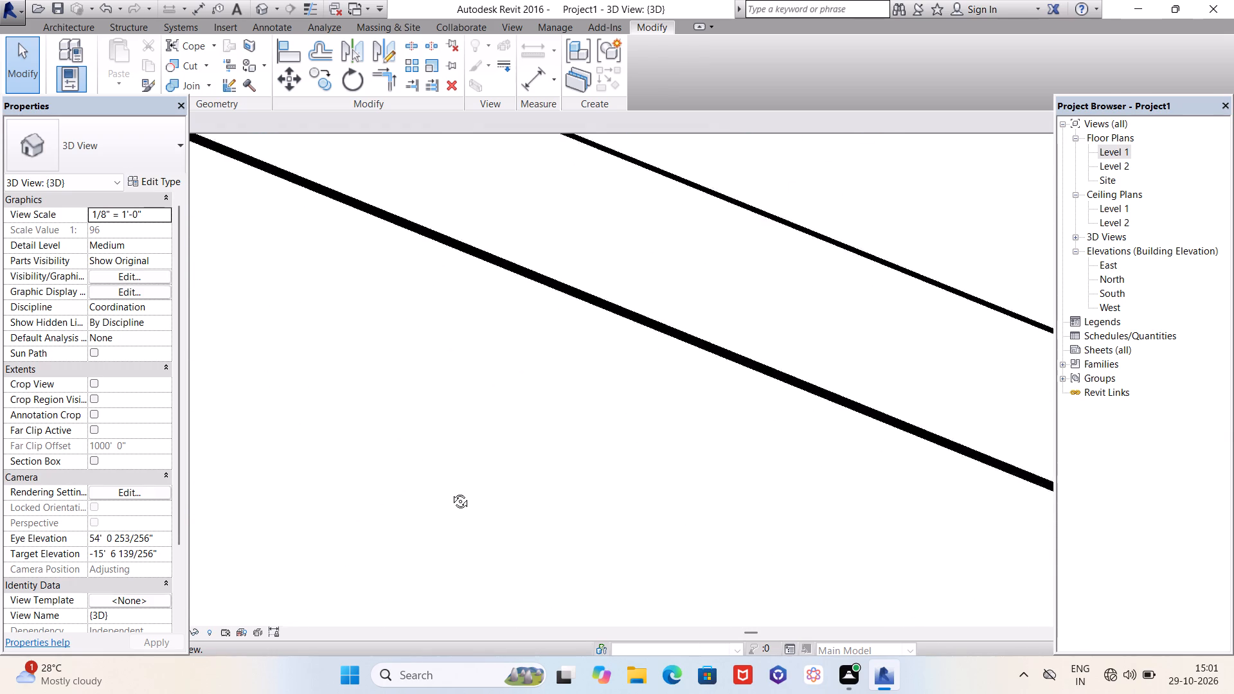
middle_click_drag(451, 492, 449, 532, "shift")
scroll(413, 529, "down", 7)
scroll(411, 514, "up", 2)
scroll(411, 514, "down", 6)
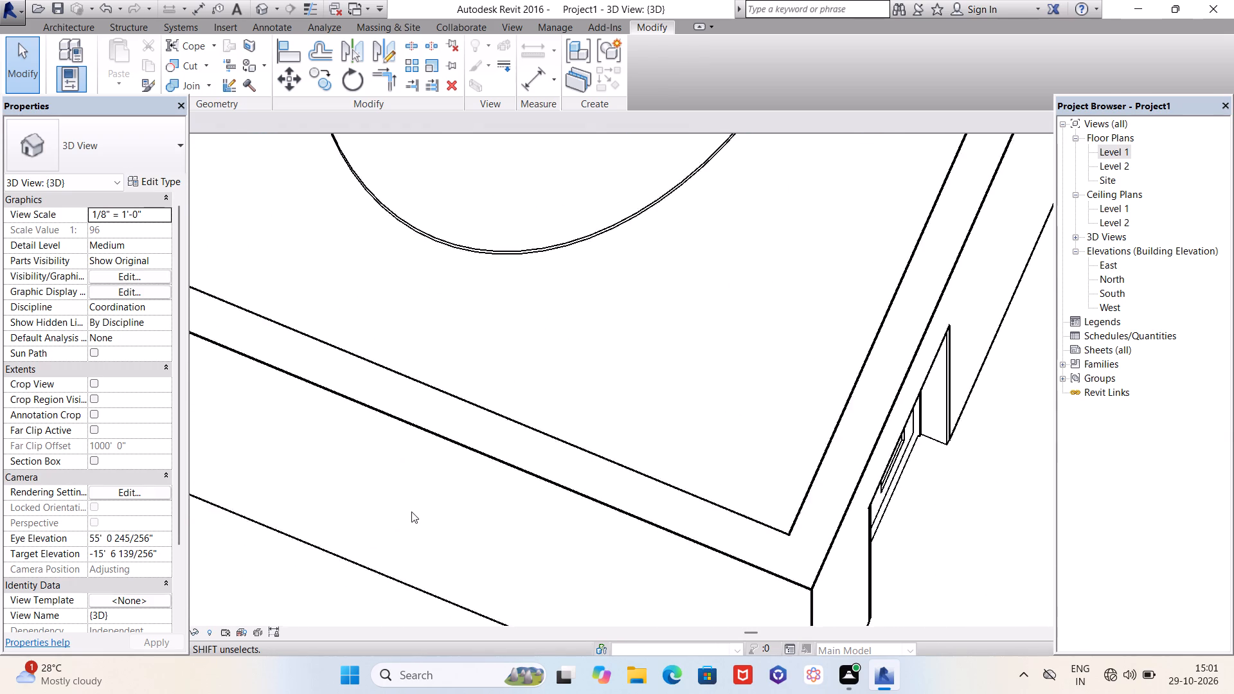
scroll(411, 506, "down", 8)
middle_click_drag(436, 510, 400, 354, "shift")
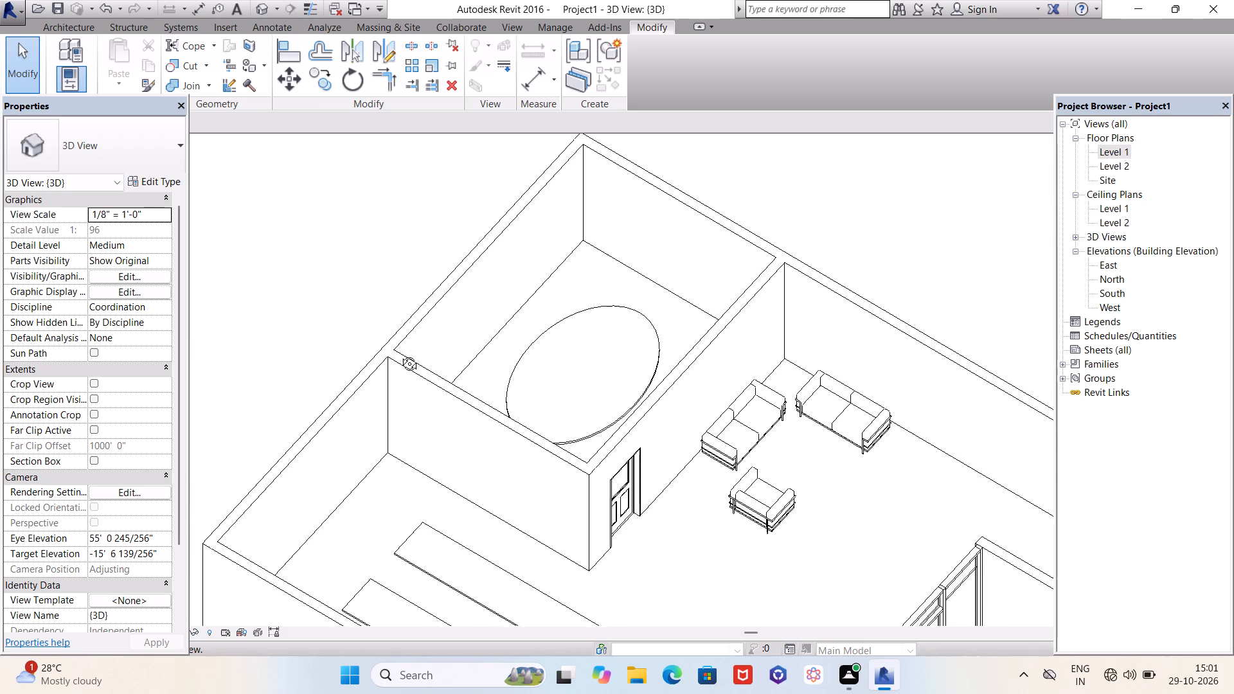
middle_click_drag(400, 354, 411, 319, "shift")
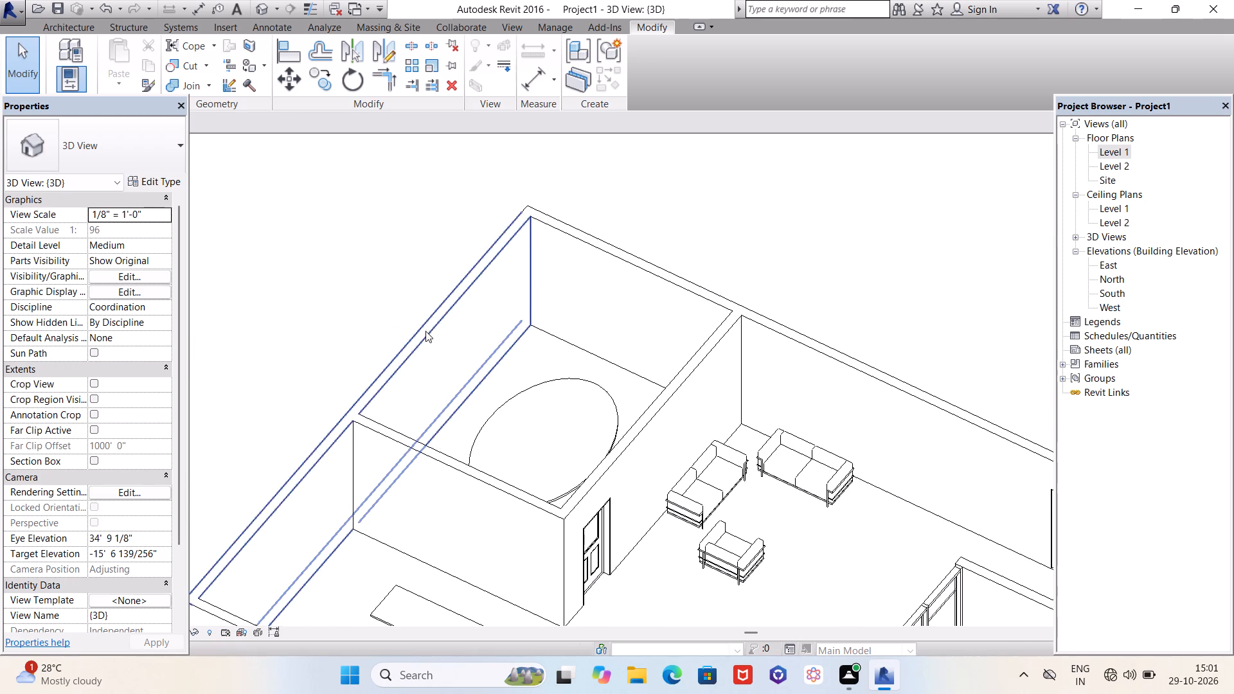
scroll(427, 324, "down", 10)
middle_click_drag(578, 480, 447, 396, "shift")
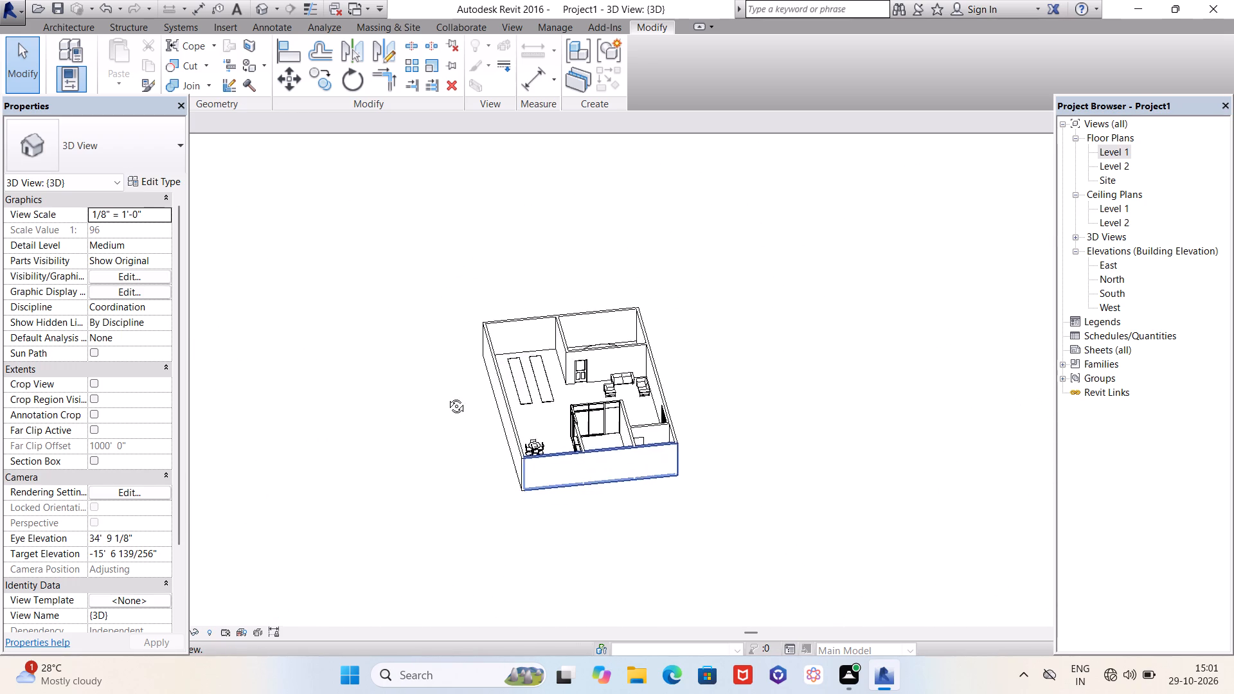
middle_click_drag(447, 396, 265, 315, "shift")
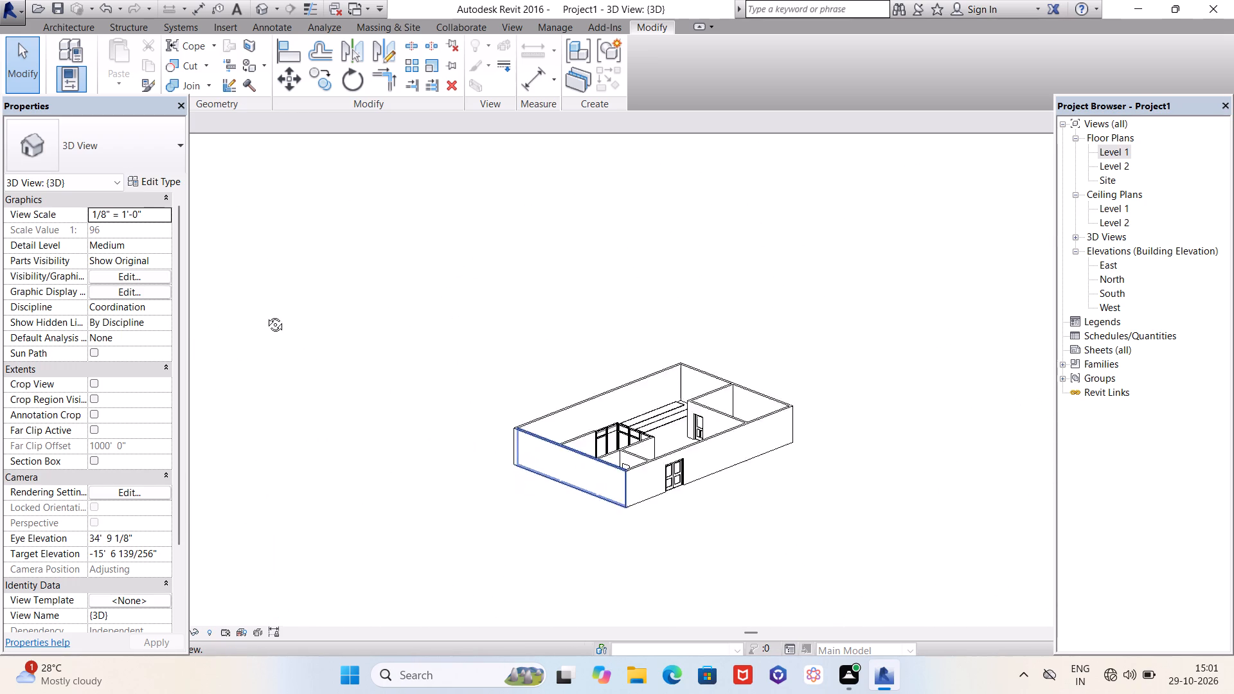
middle_click_drag(265, 315, 200, 348, "shift")
Return to the Level 1 floor plan and open the US Imperial library's Furniture folder to load a component family.
double_click(1123, 150)
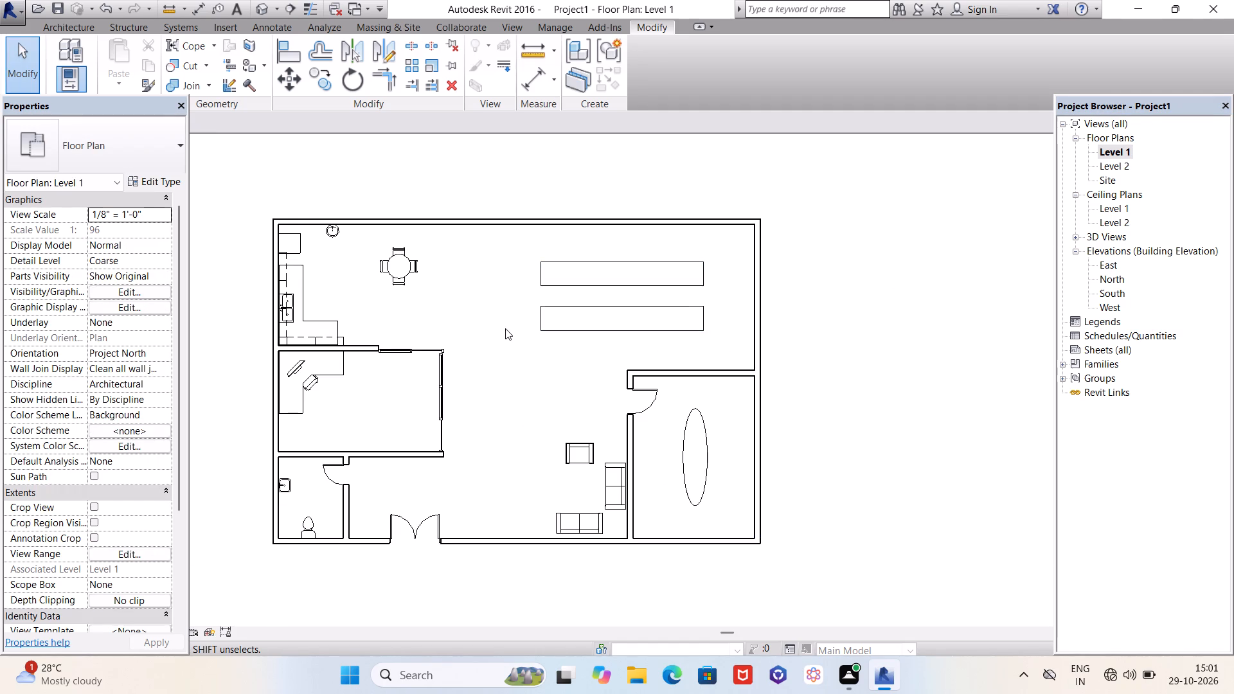
scroll(584, 348, "down", 2)
scroll(435, 382, "up", 3)
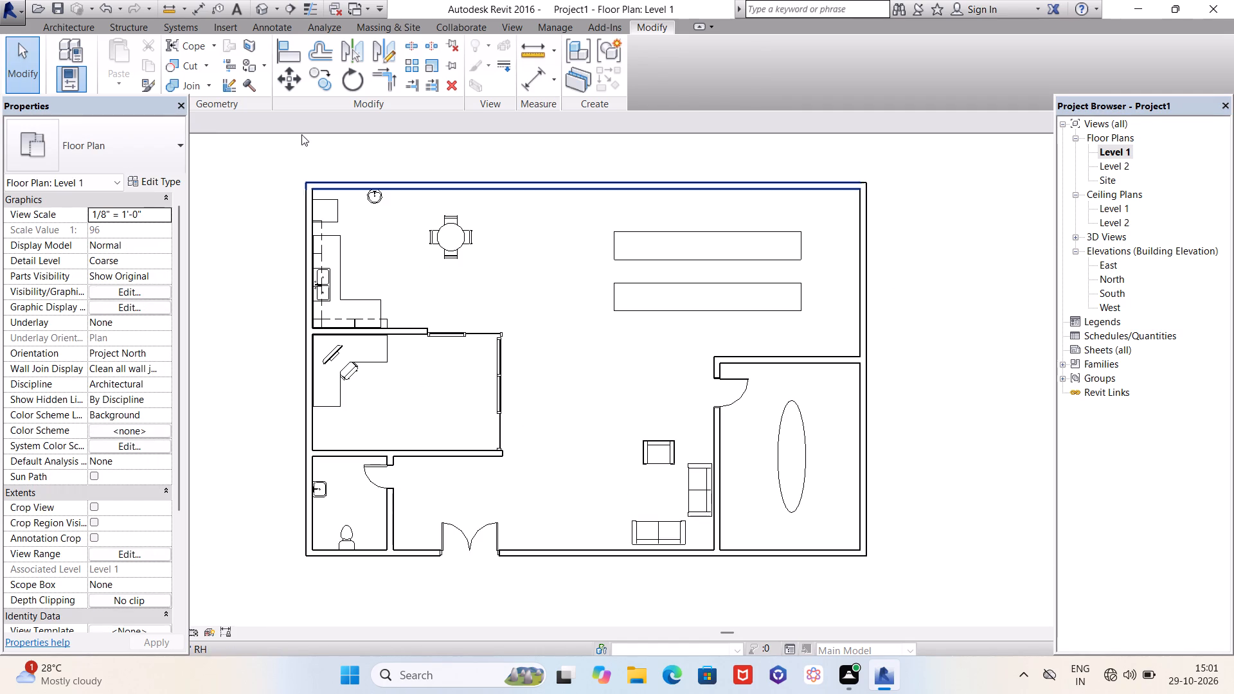
left_click(59, 29)
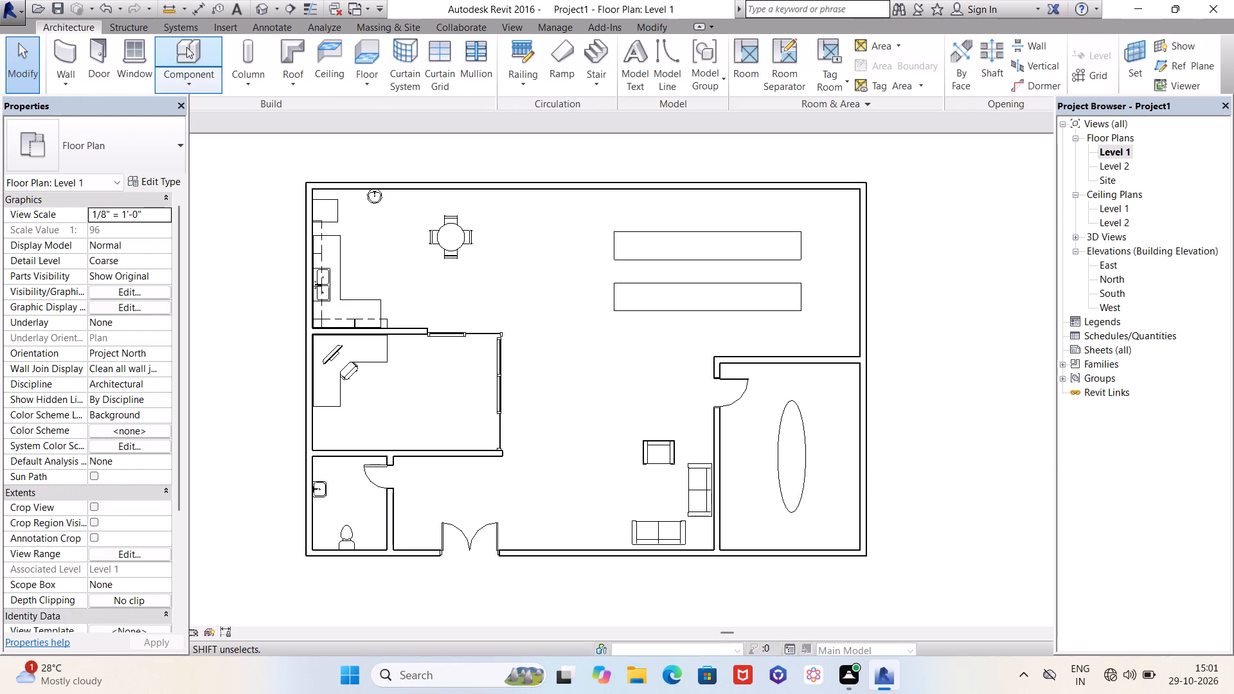
left_click(196, 48)
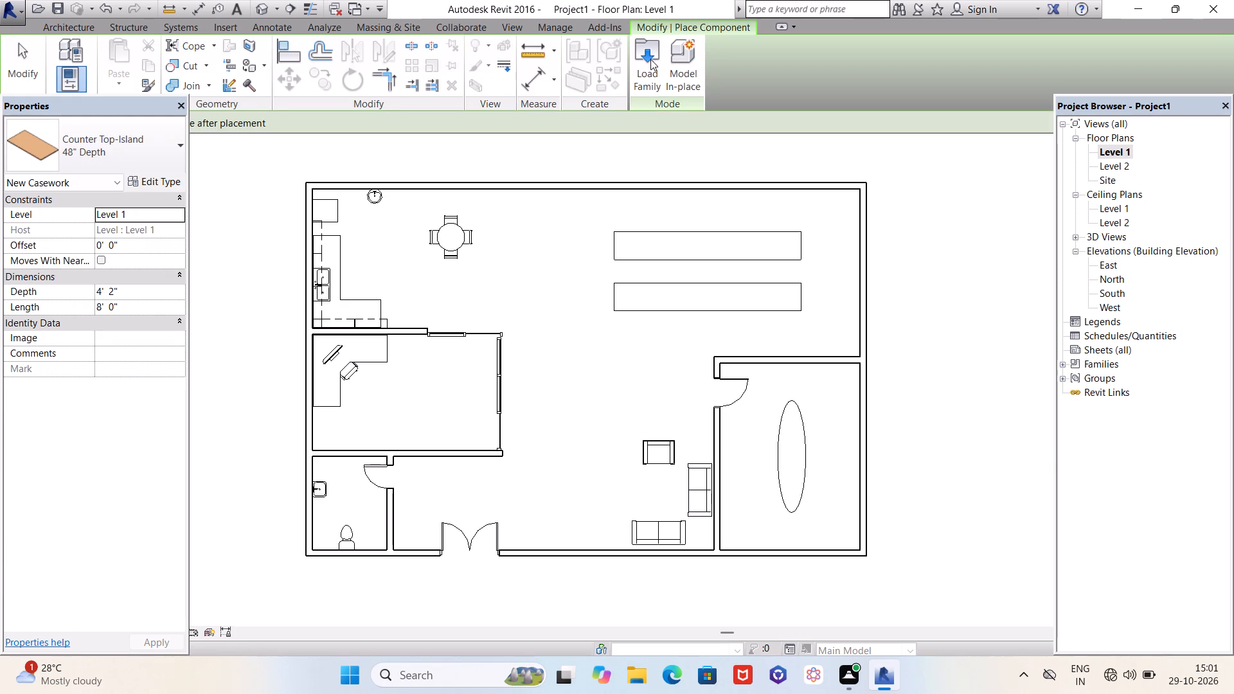
left_click(652, 60)
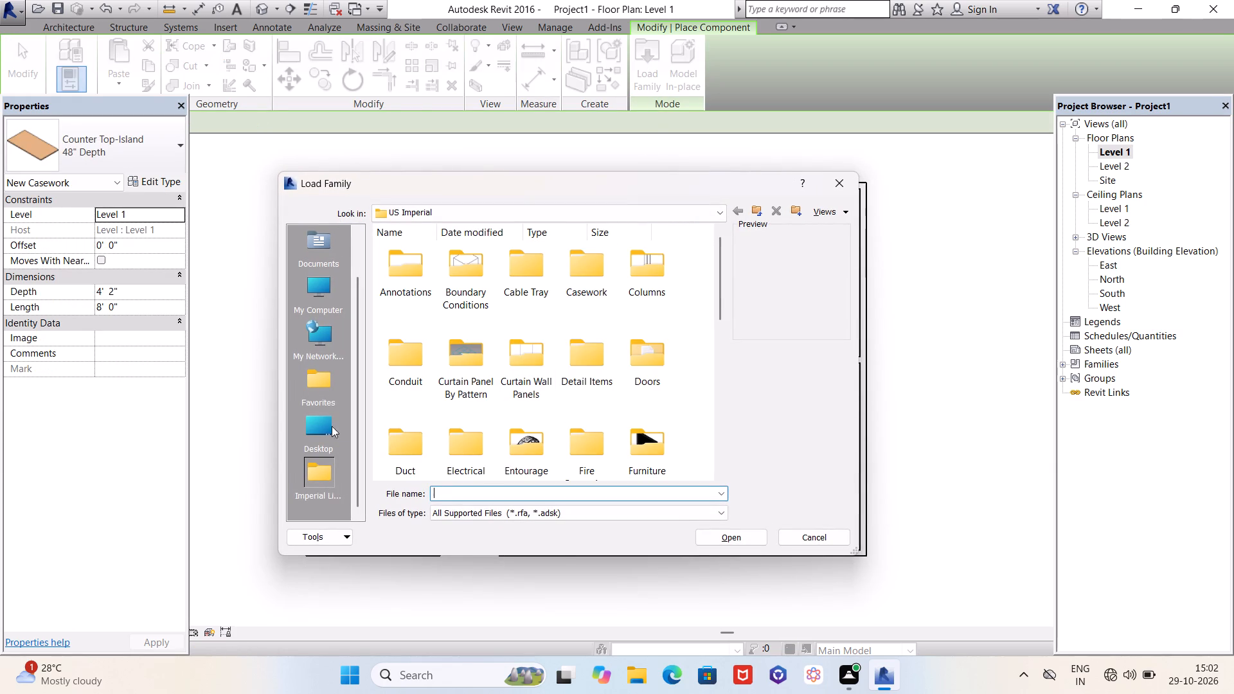
double_click(647, 437)
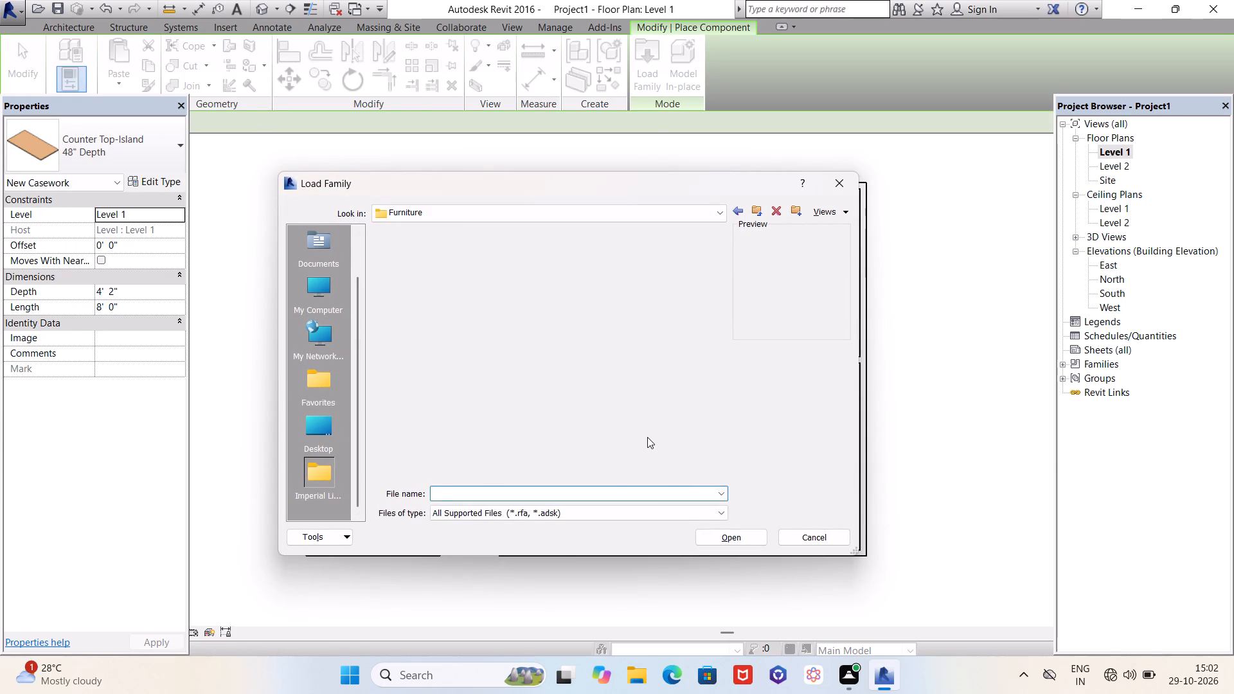
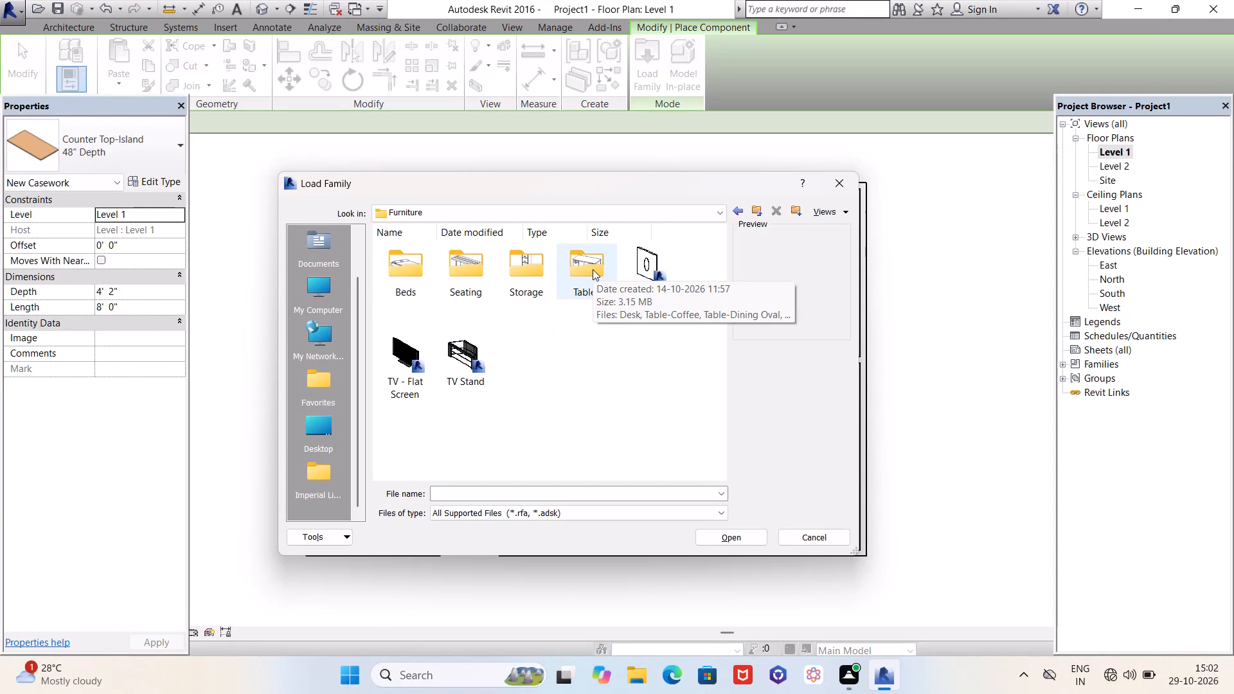
Load the Chair-Corbu family from the library's Seating folder.
double_click(465, 262)
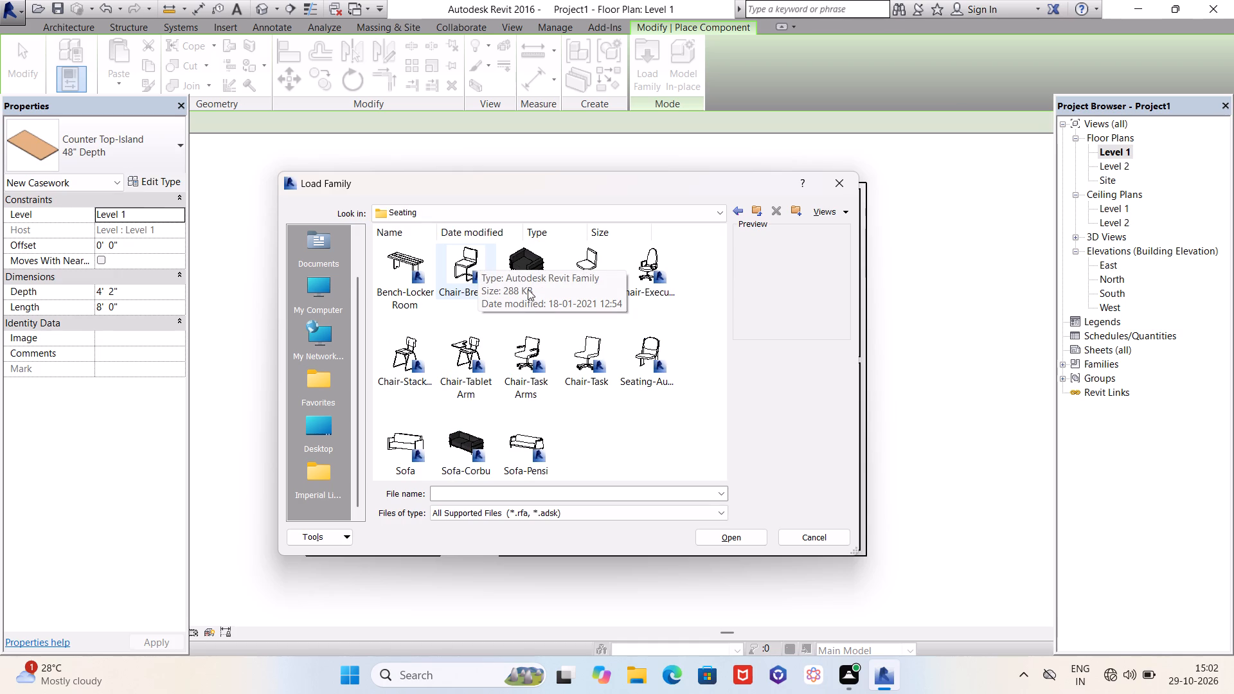
left_click(528, 265)
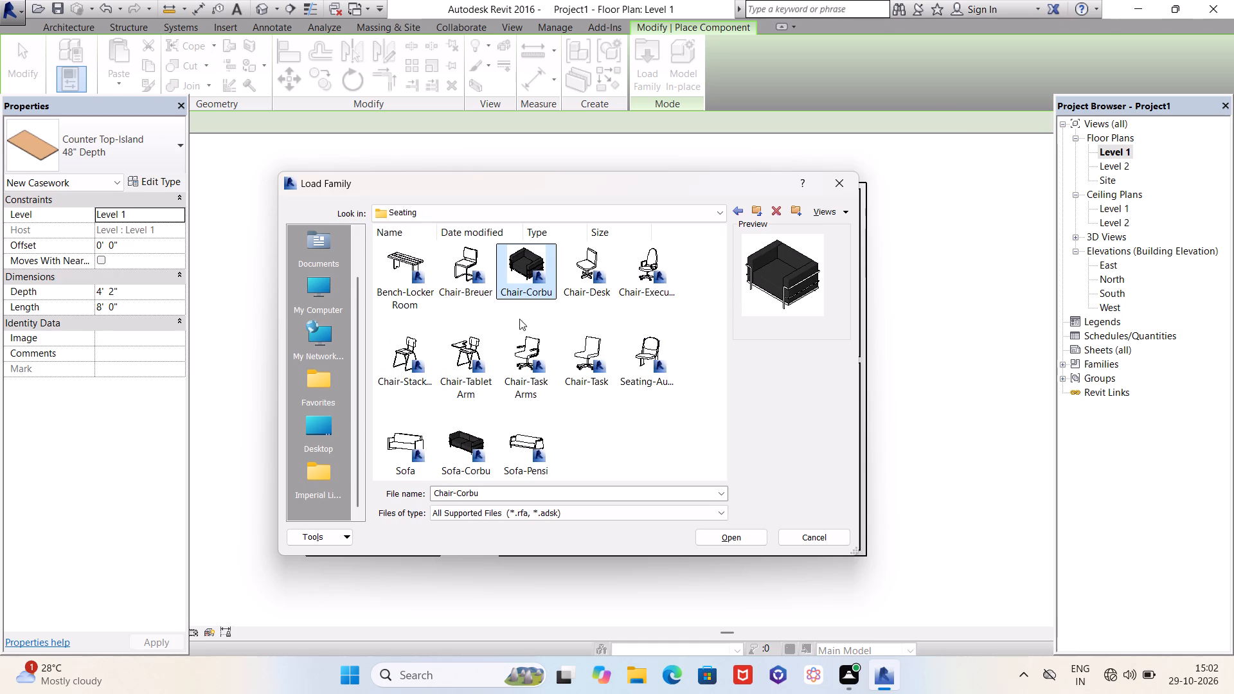
left_click(732, 538)
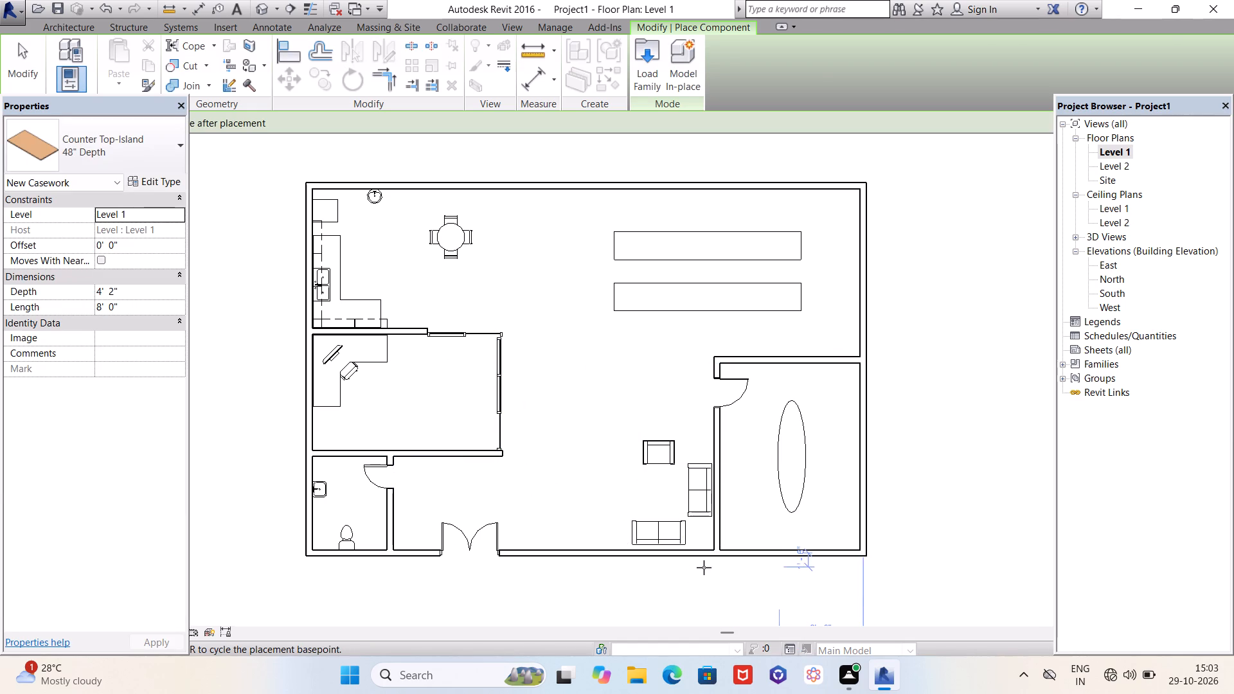
key("Escape")
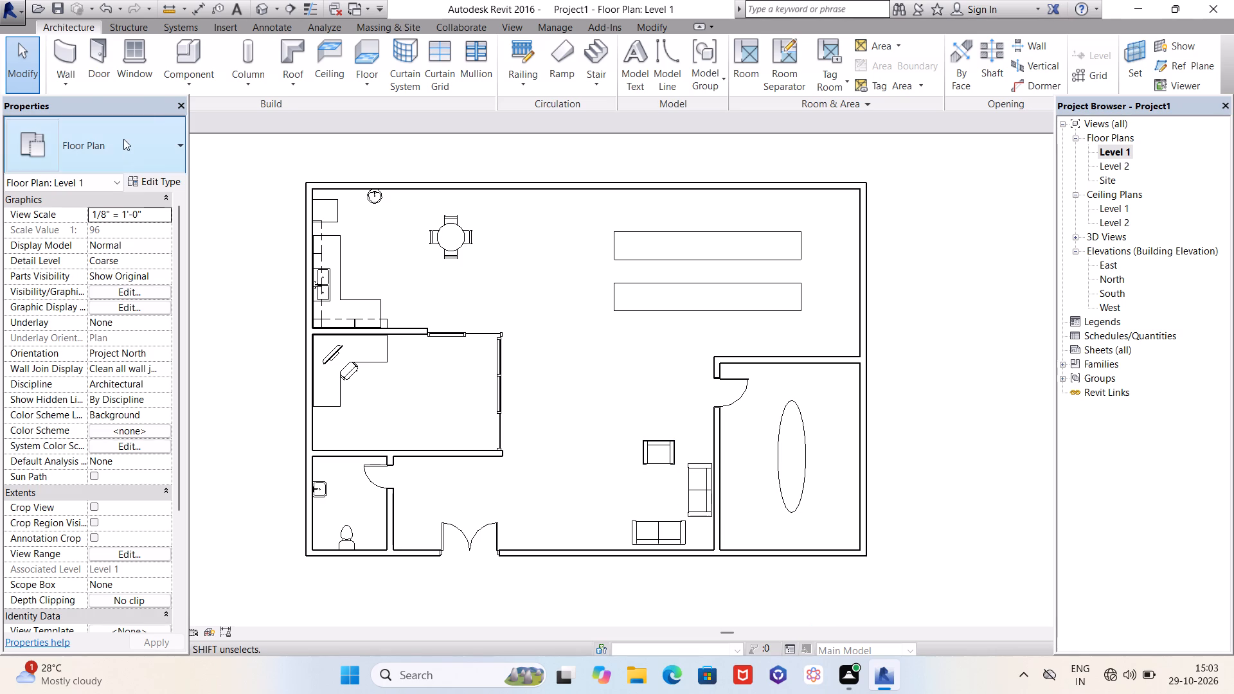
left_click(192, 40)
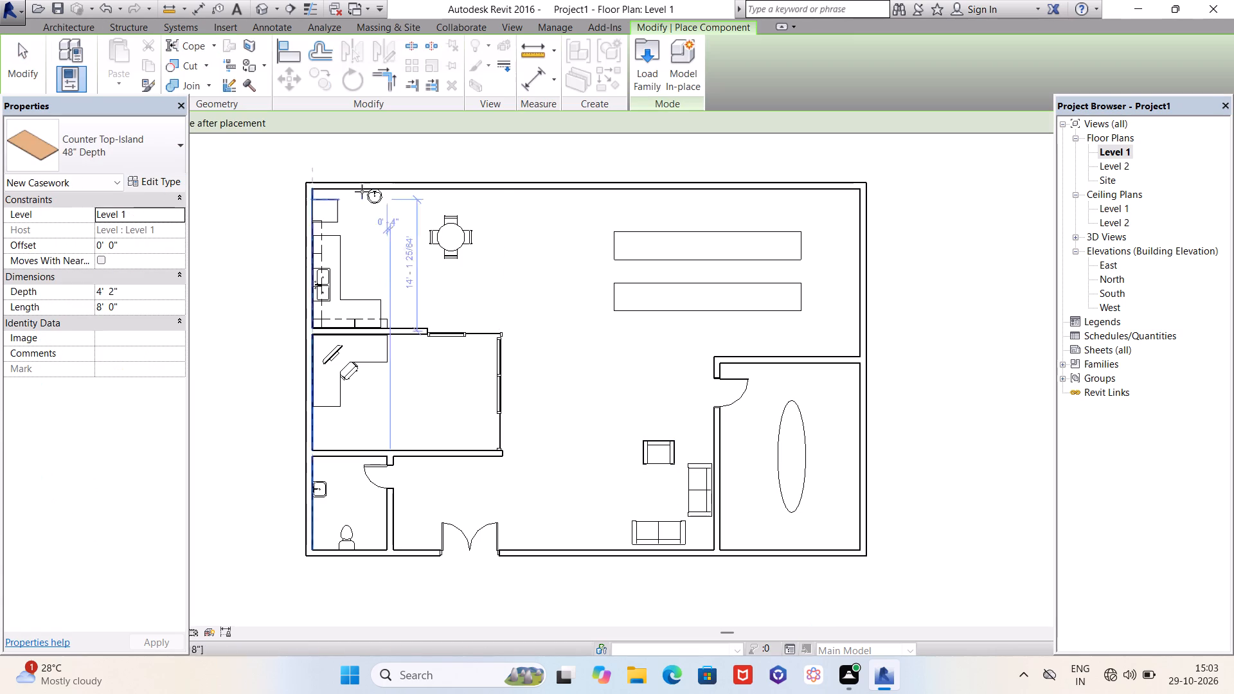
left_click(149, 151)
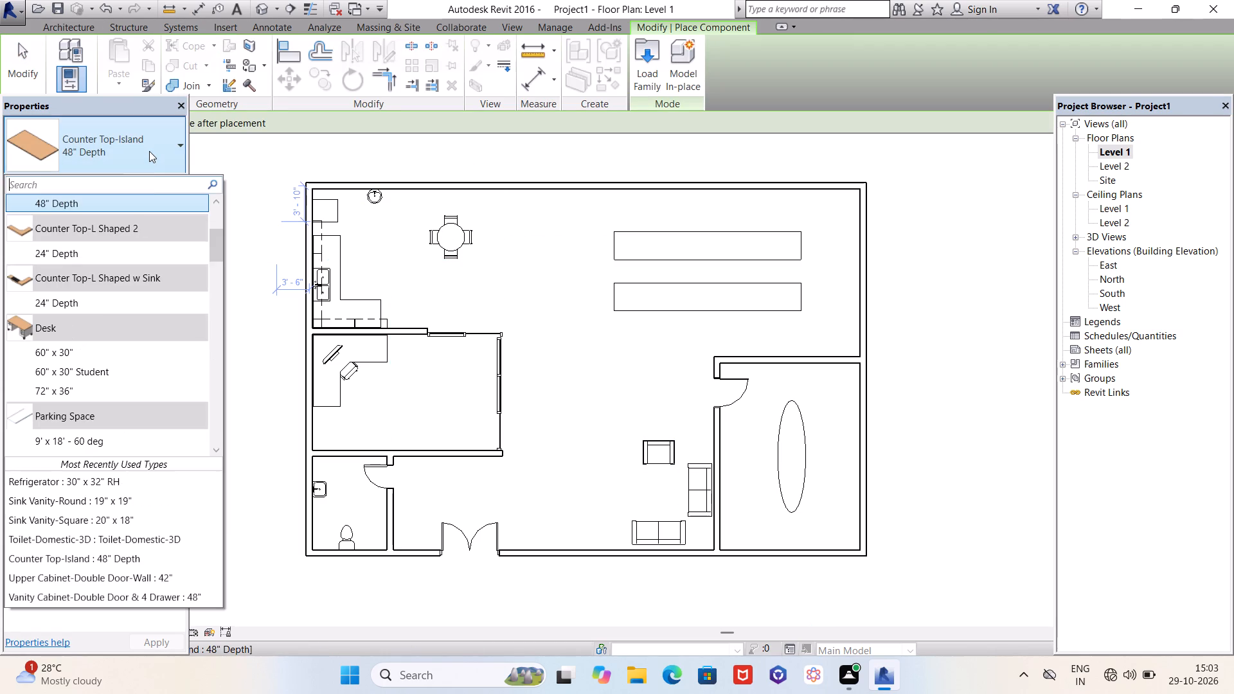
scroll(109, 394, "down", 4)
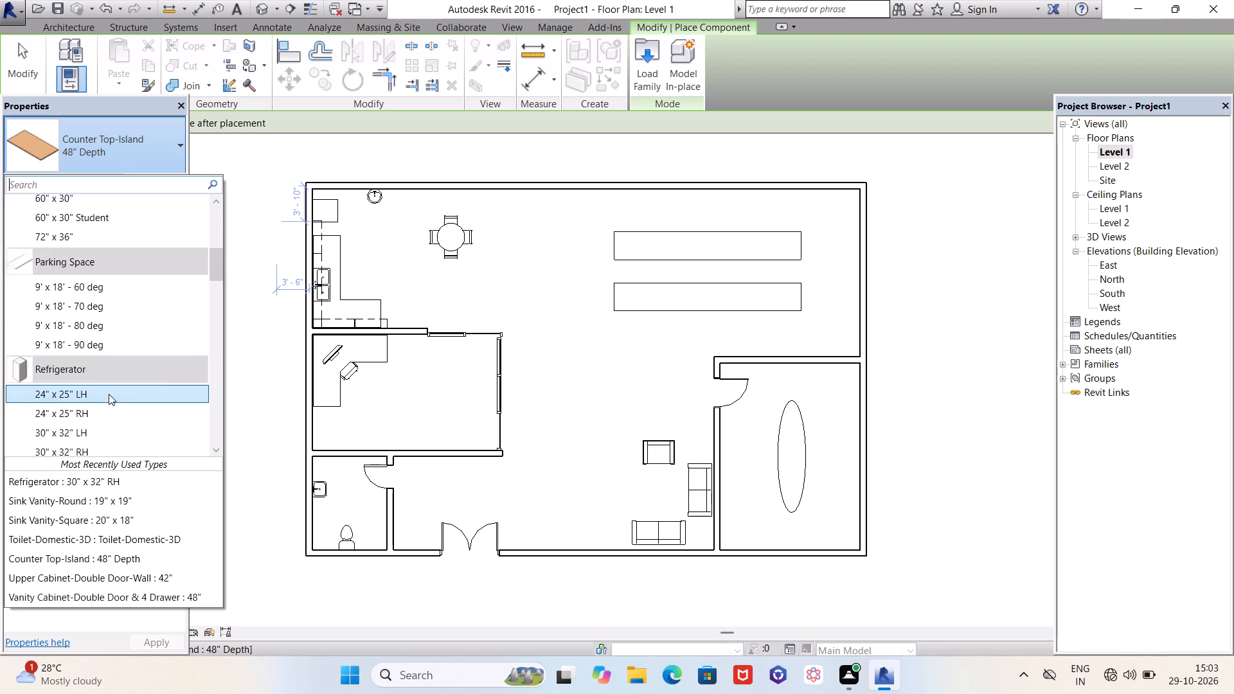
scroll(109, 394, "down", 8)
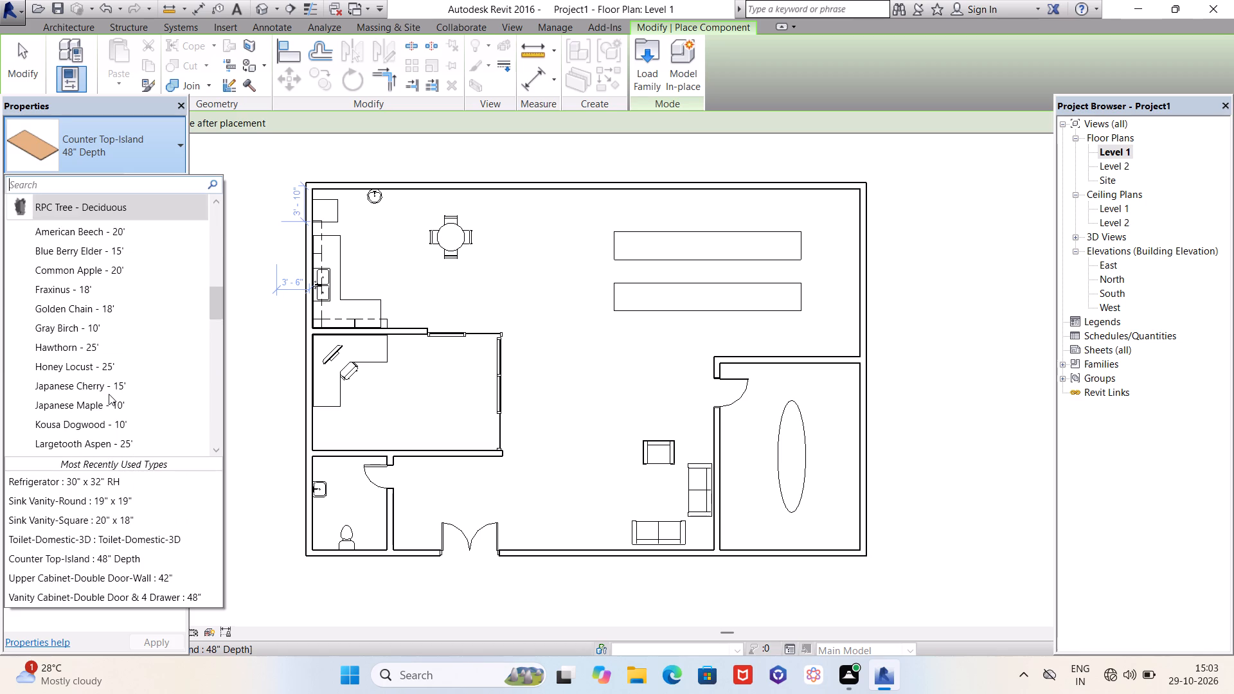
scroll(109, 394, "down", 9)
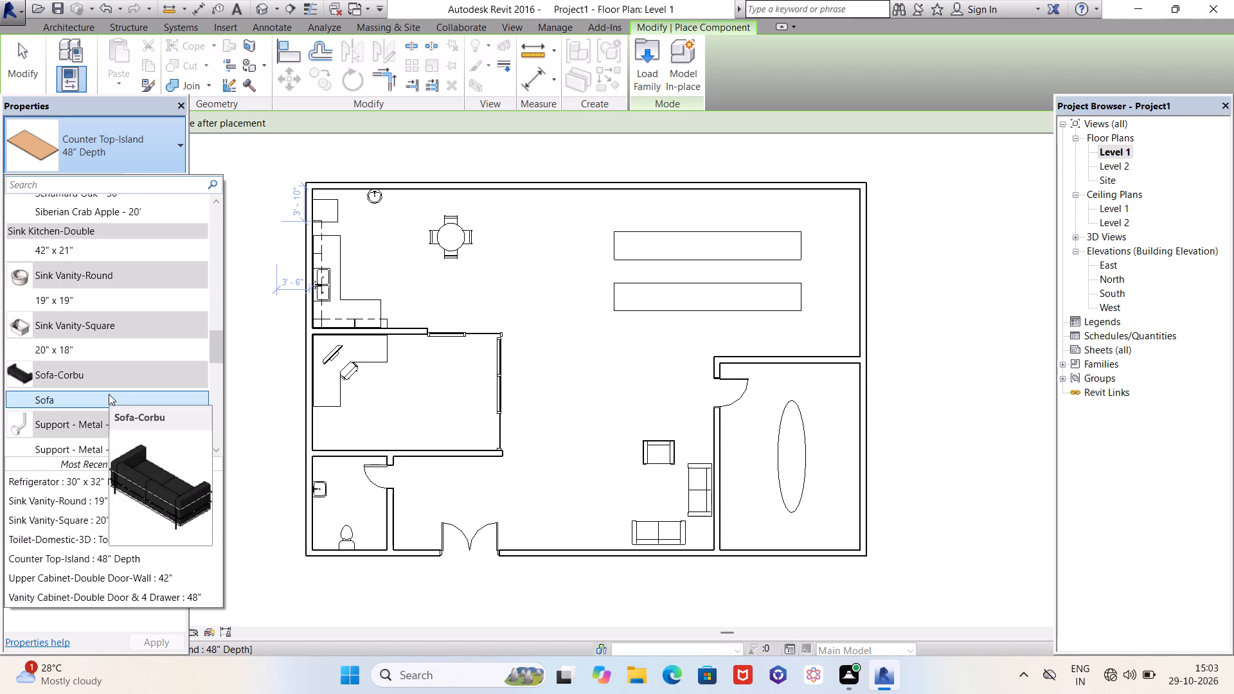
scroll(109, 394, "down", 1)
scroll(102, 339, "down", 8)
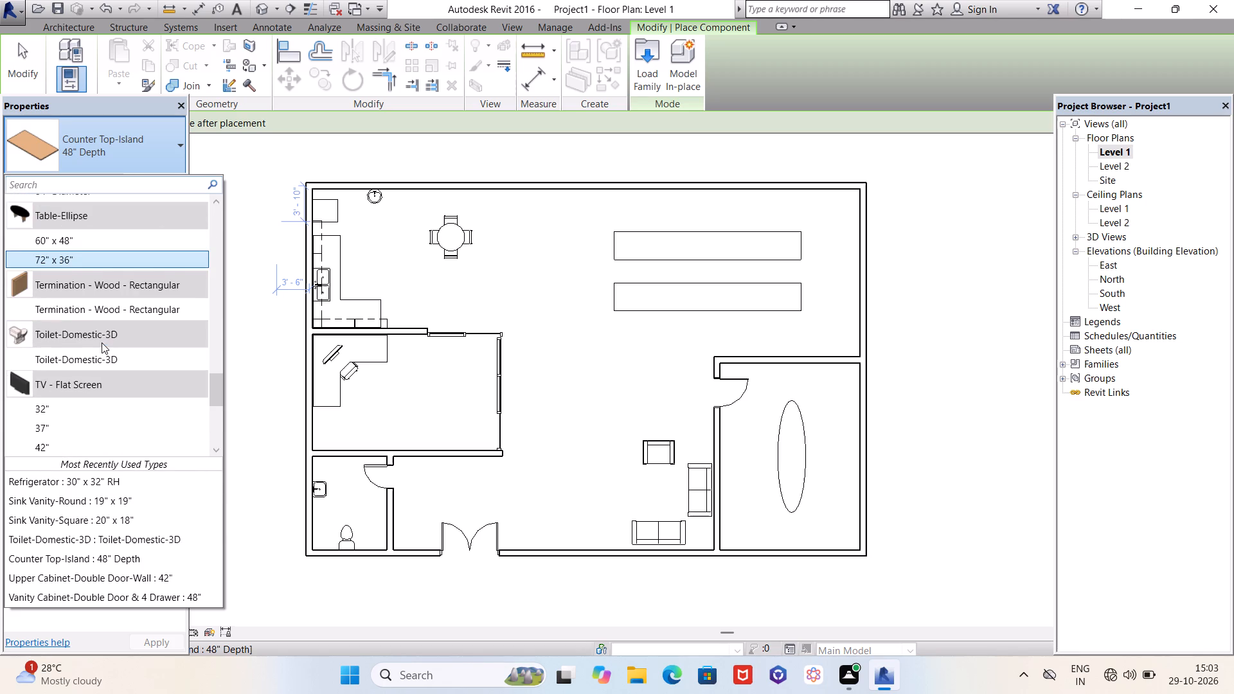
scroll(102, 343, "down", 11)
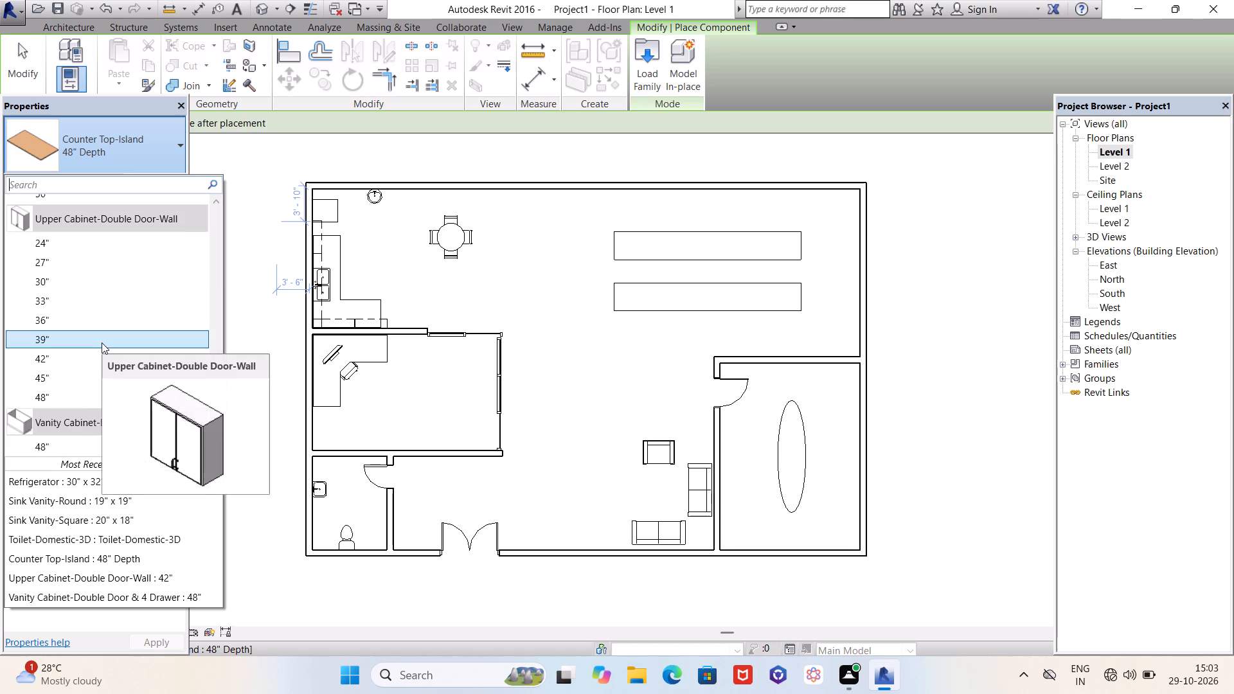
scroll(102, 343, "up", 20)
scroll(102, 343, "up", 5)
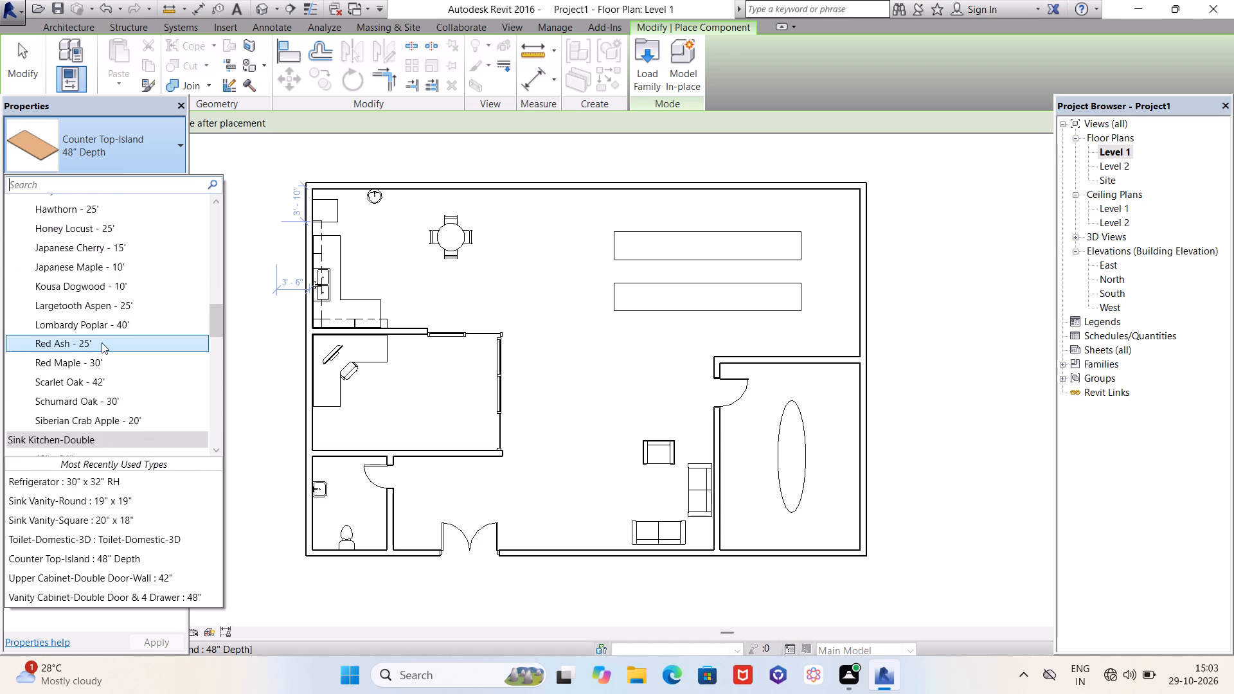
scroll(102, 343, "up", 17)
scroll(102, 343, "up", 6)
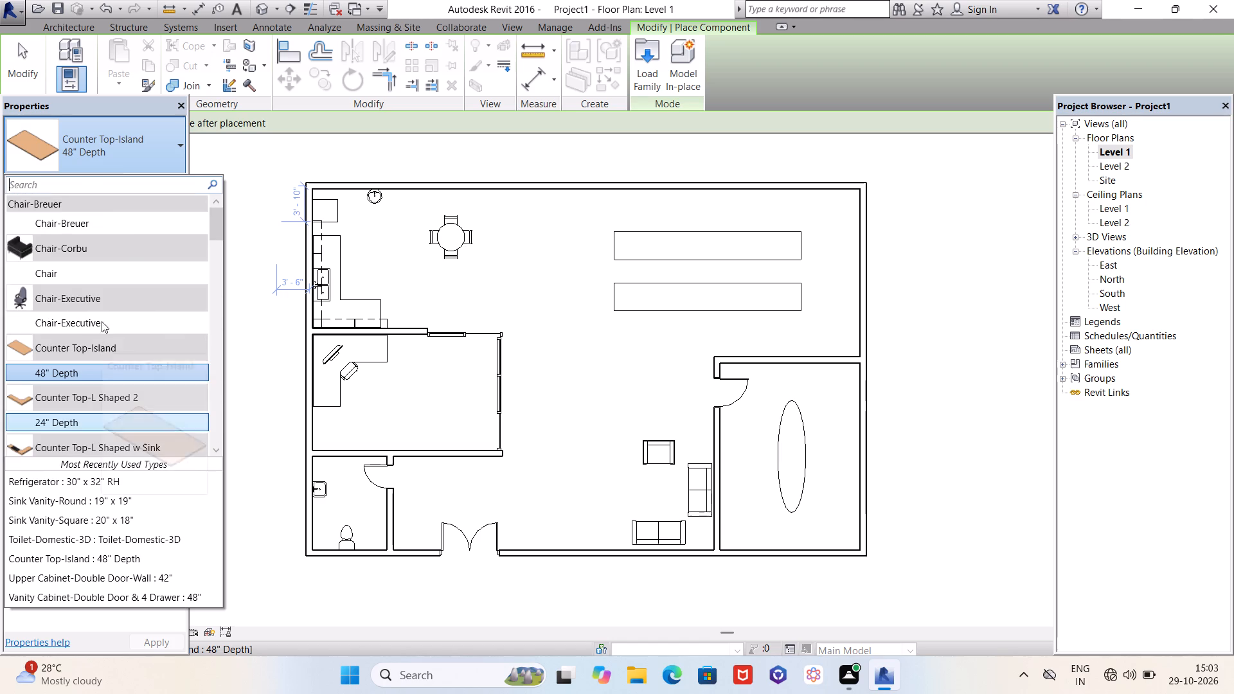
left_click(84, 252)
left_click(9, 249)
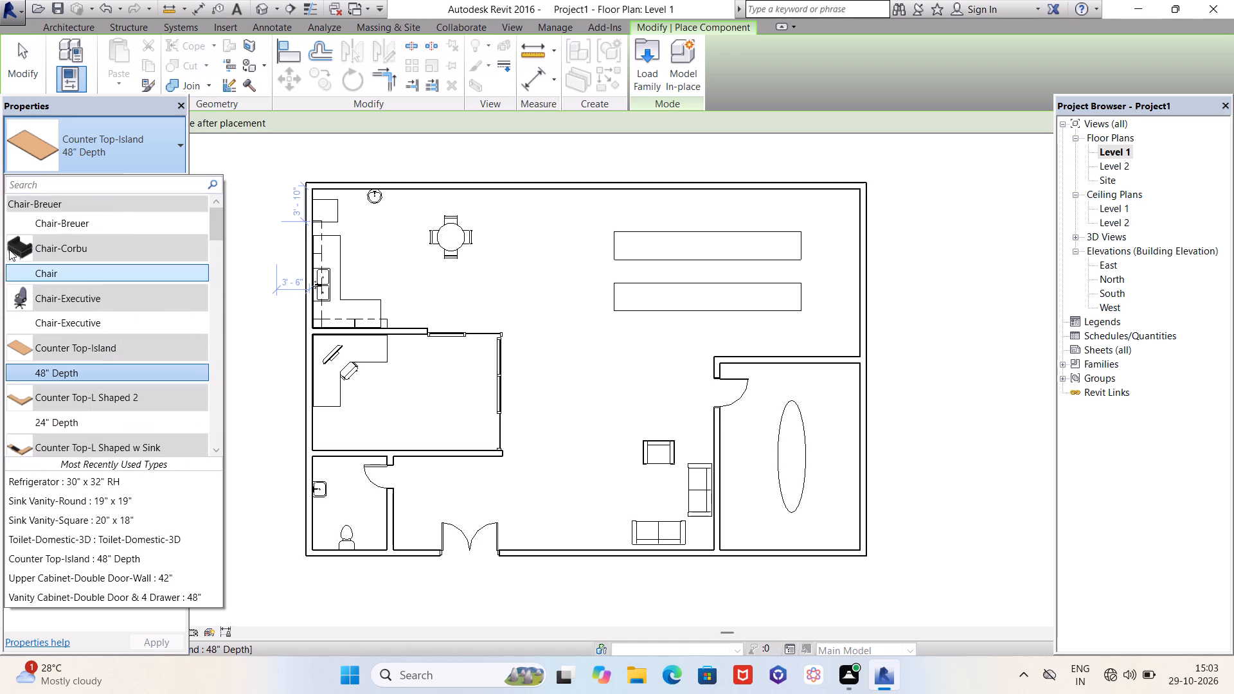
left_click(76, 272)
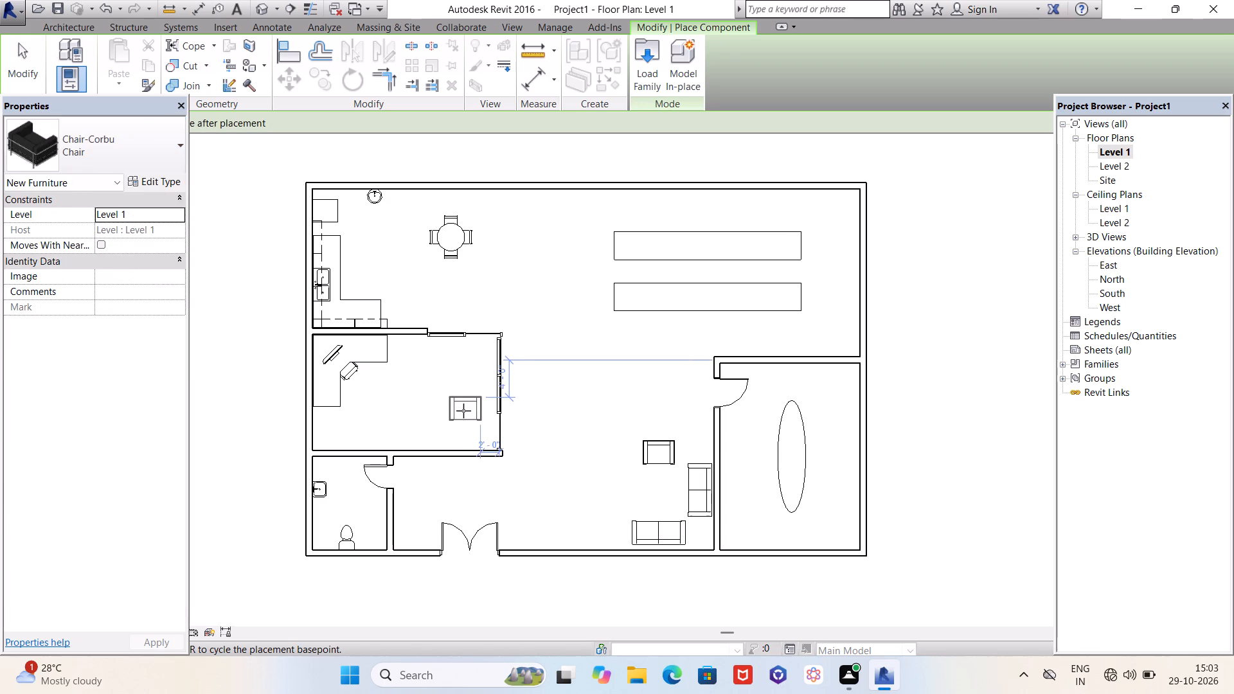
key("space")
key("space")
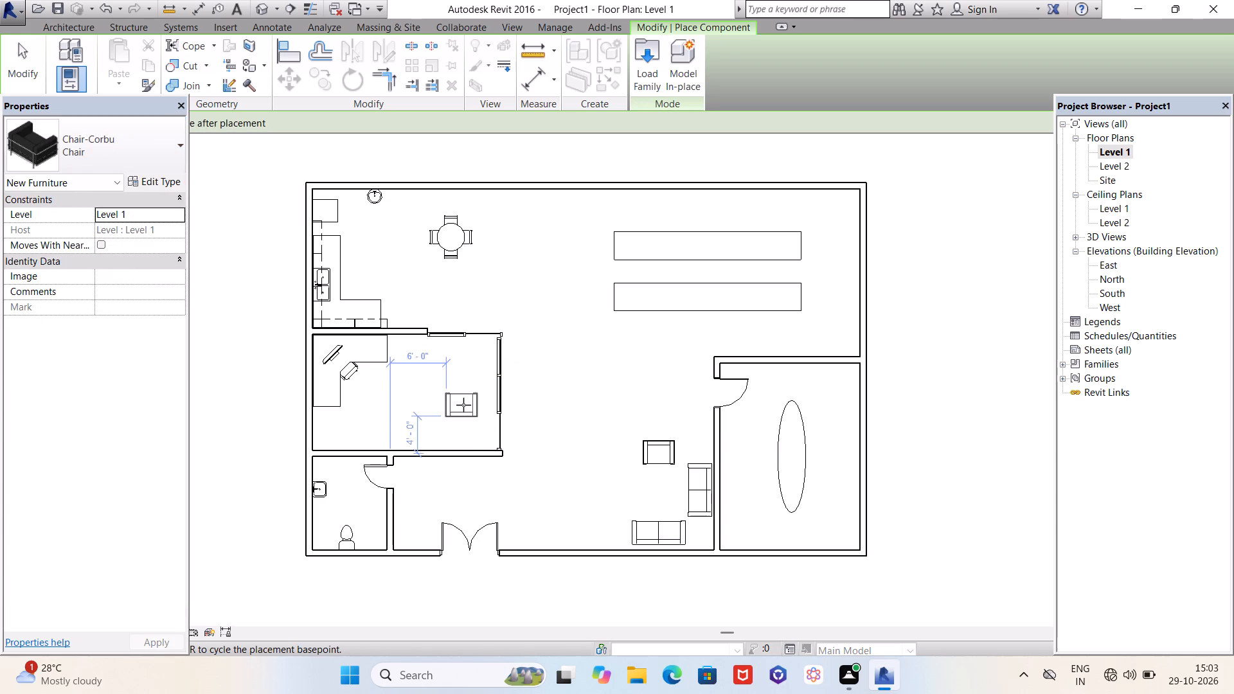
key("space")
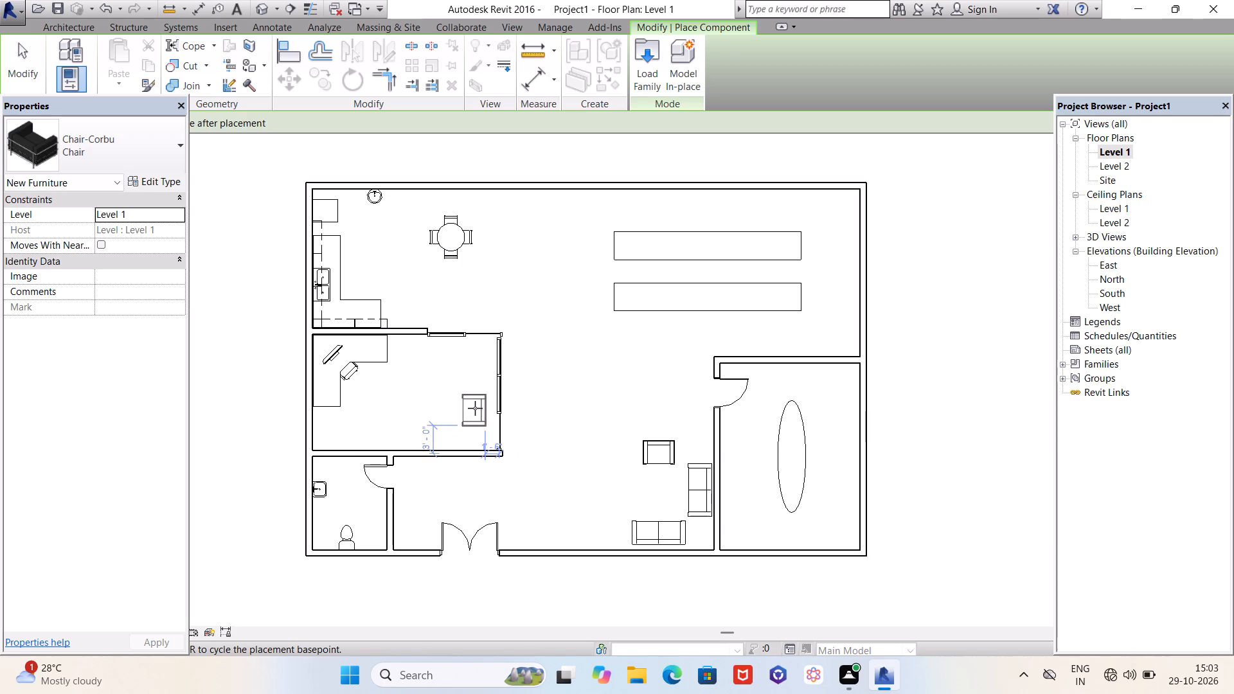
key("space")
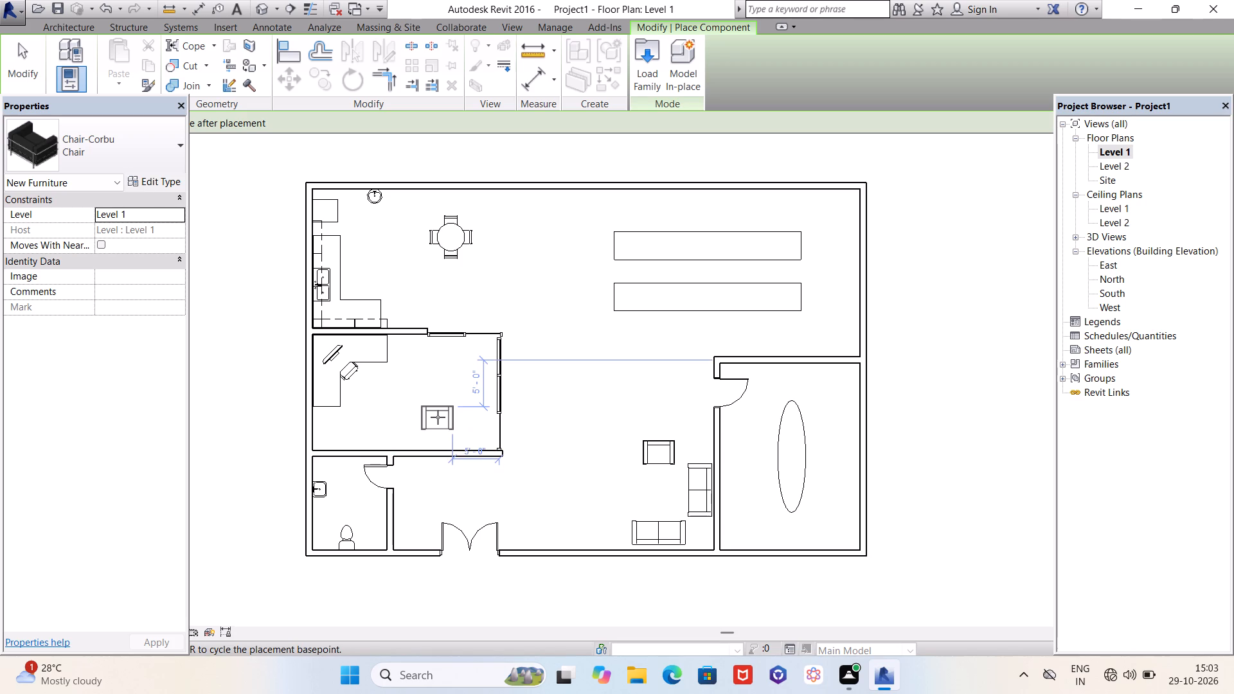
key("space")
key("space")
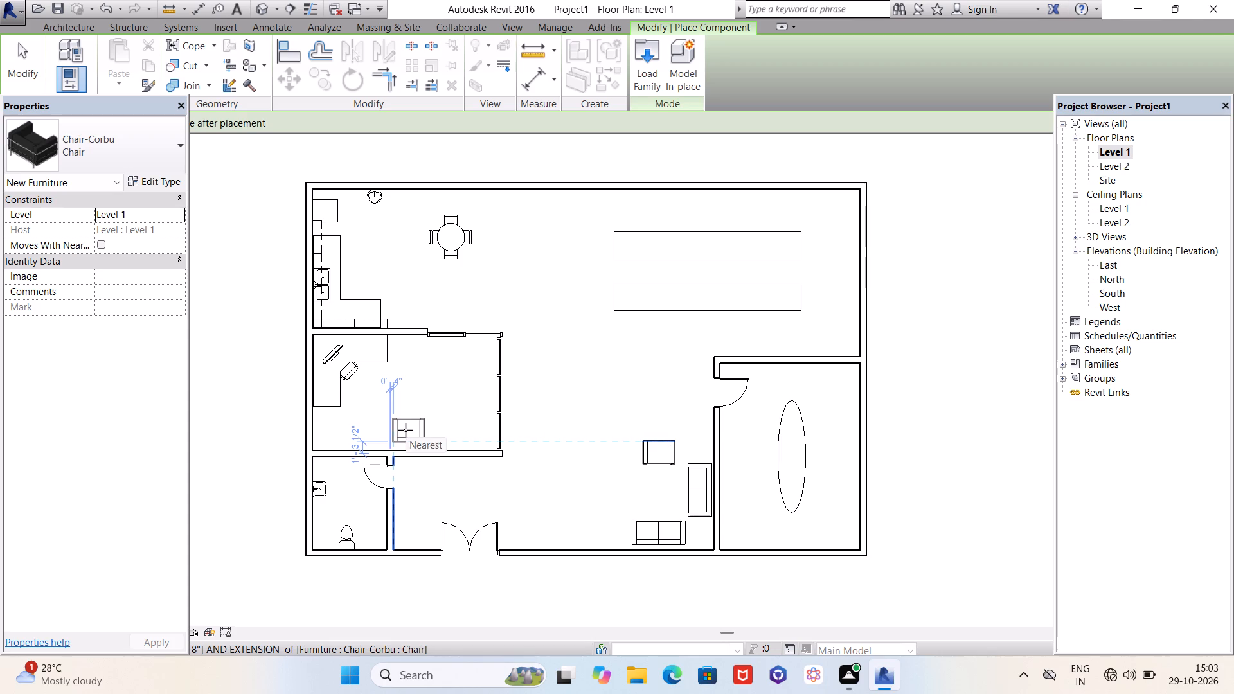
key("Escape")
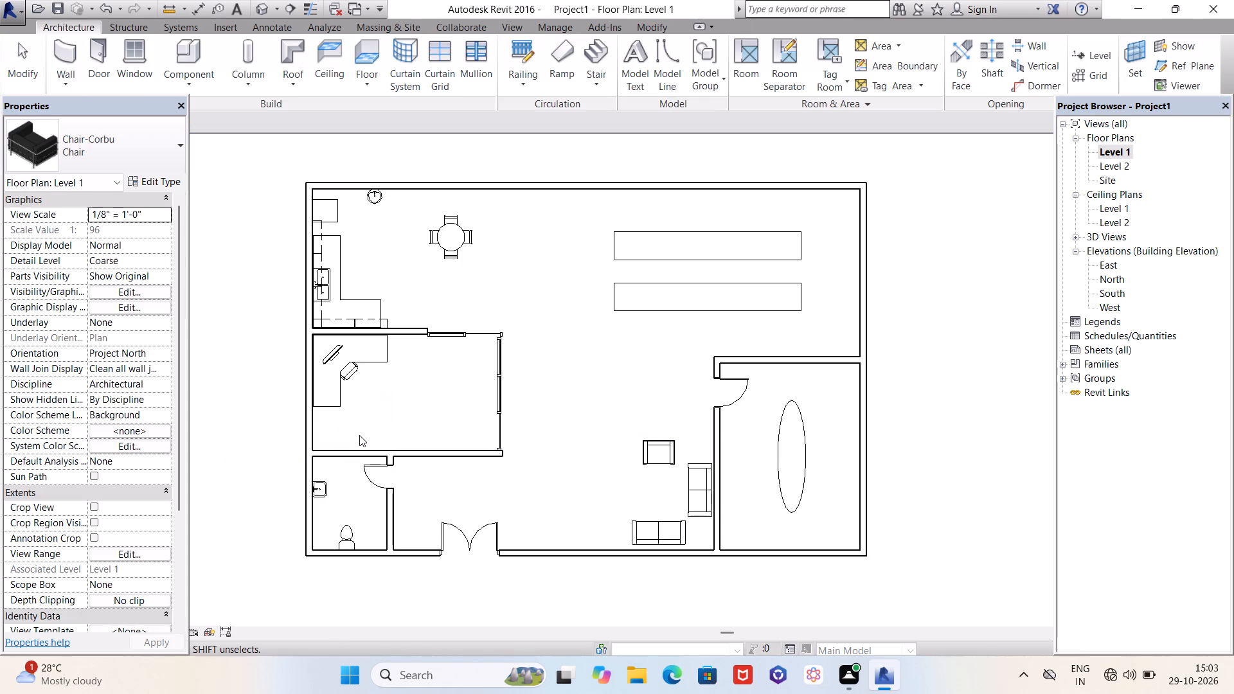
Place a Sofa-Corbu sofa lengthwise in the office room with the corner desk, just inside the wall opposite the desk.
left_click(121, 159)
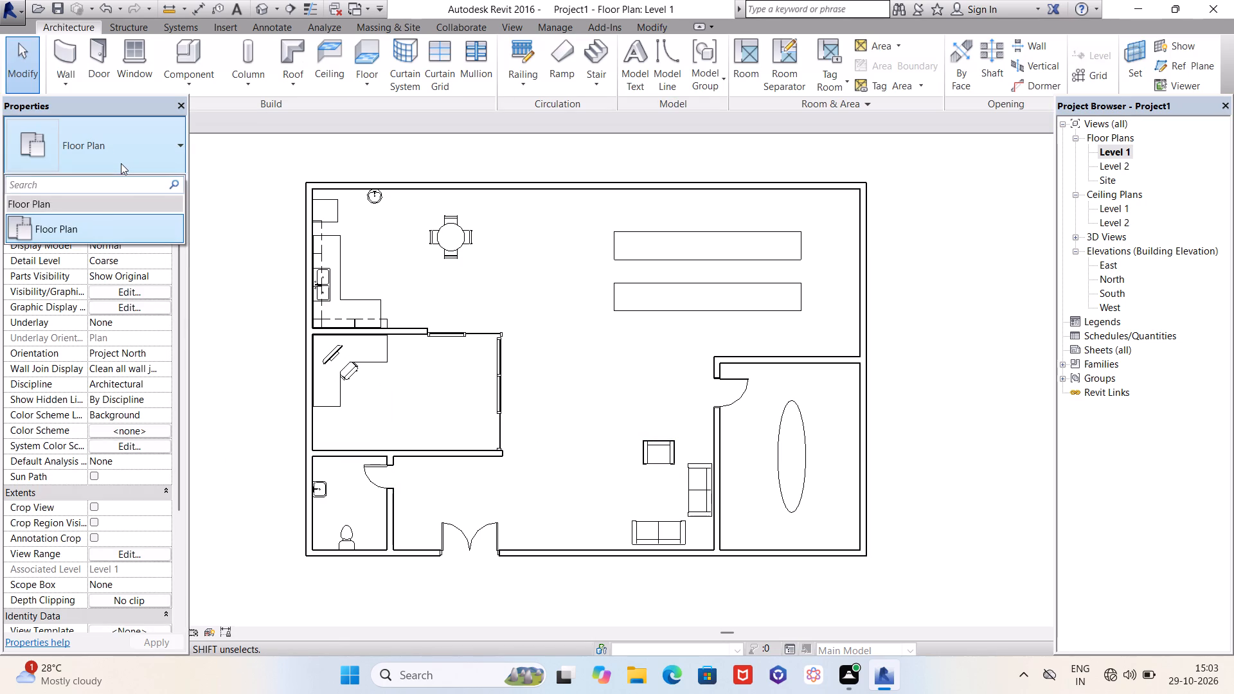
left_click(121, 163)
left_click(183, 65)
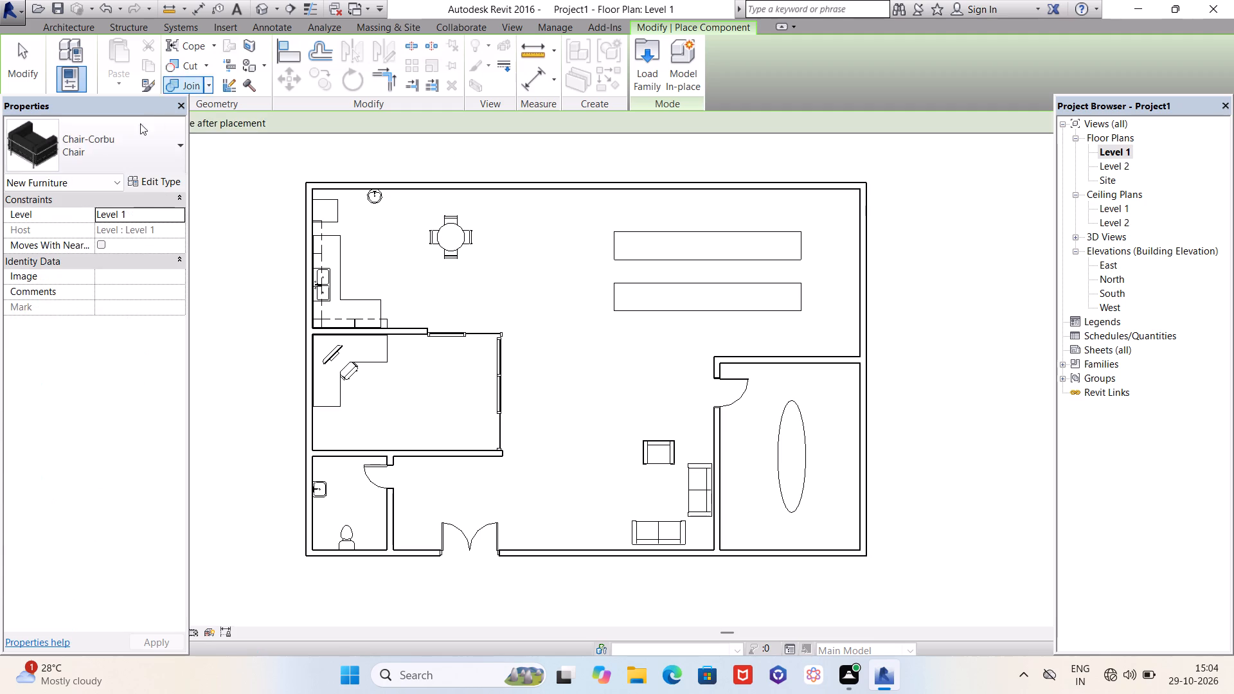
left_click(127, 141)
scroll(89, 343, "down", 10)
scroll(89, 343, "down", 11)
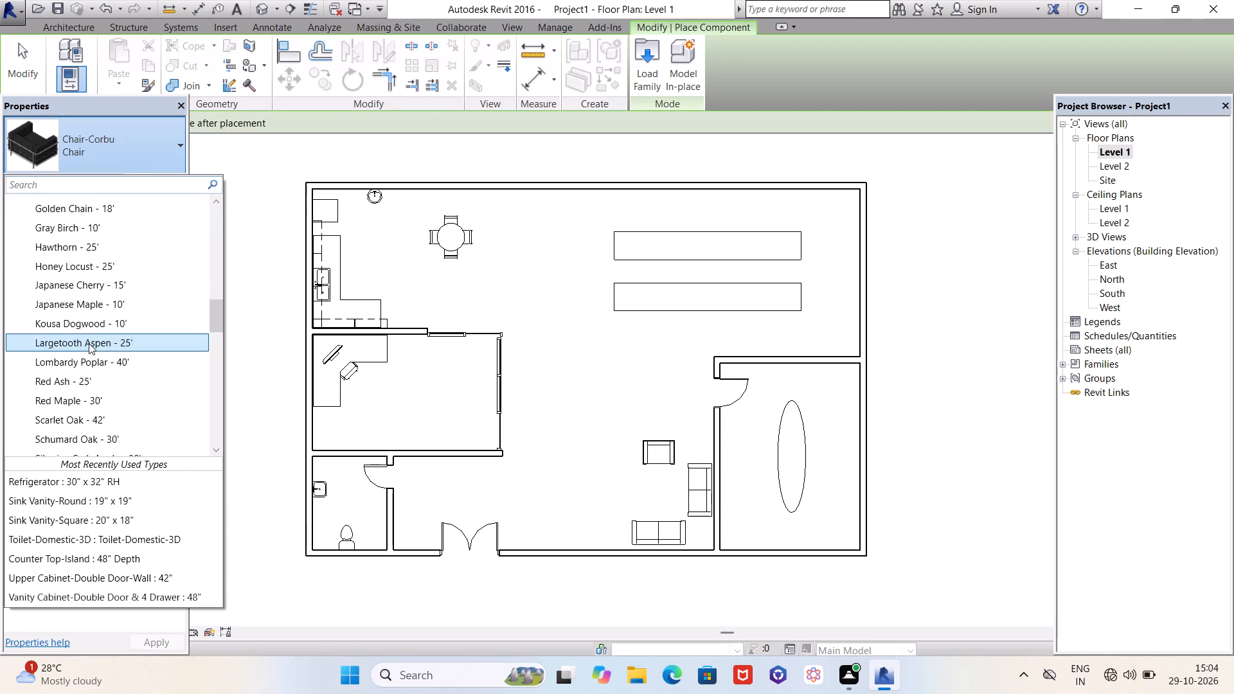
scroll(89, 343, "down", 7)
left_click(52, 269)
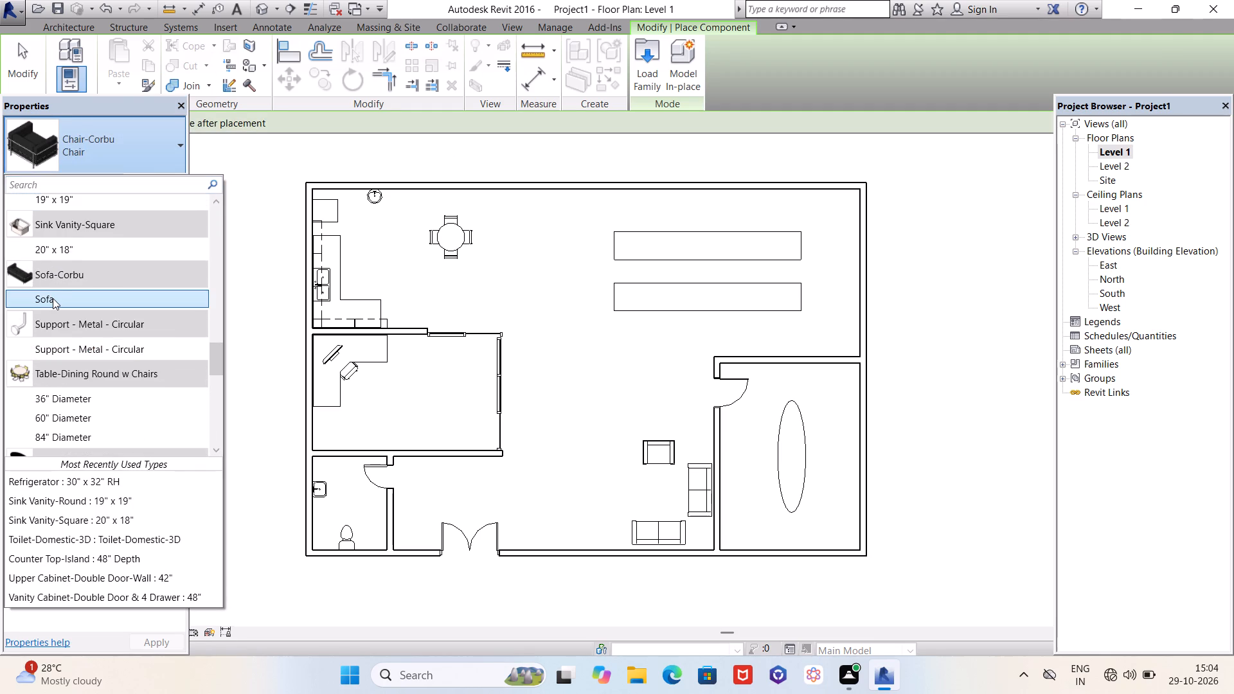
left_click(53, 298)
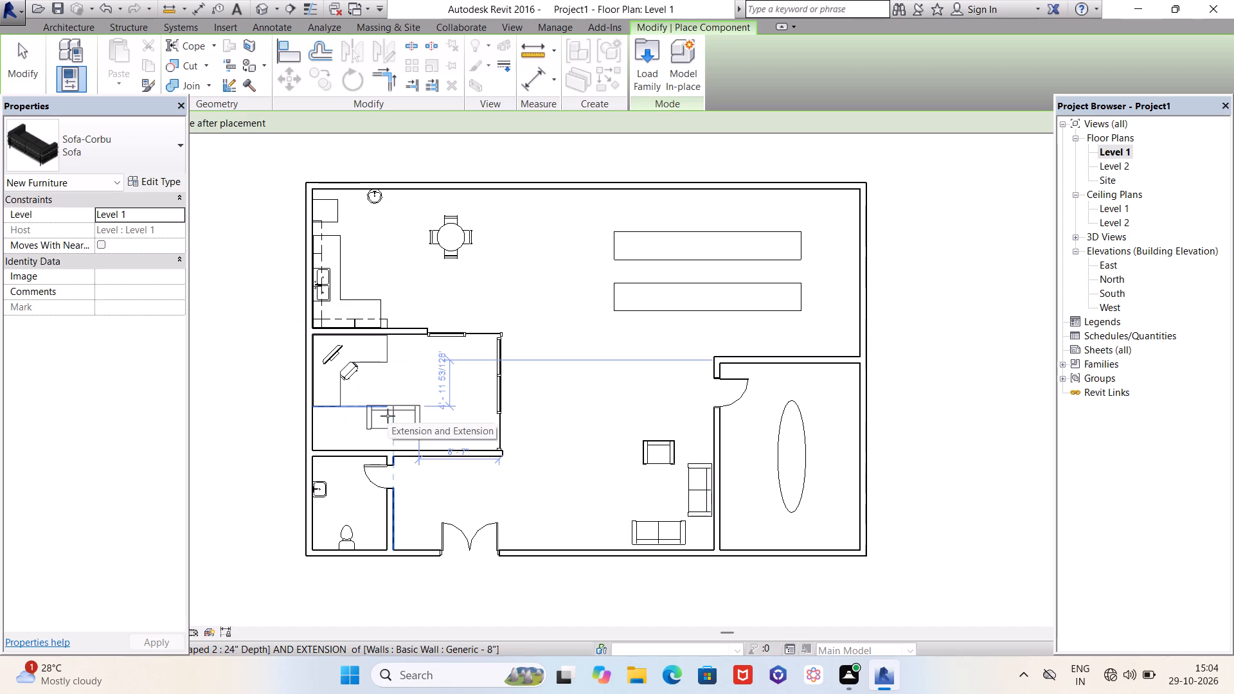
key("space")
key("space")
key("space")
key("space")
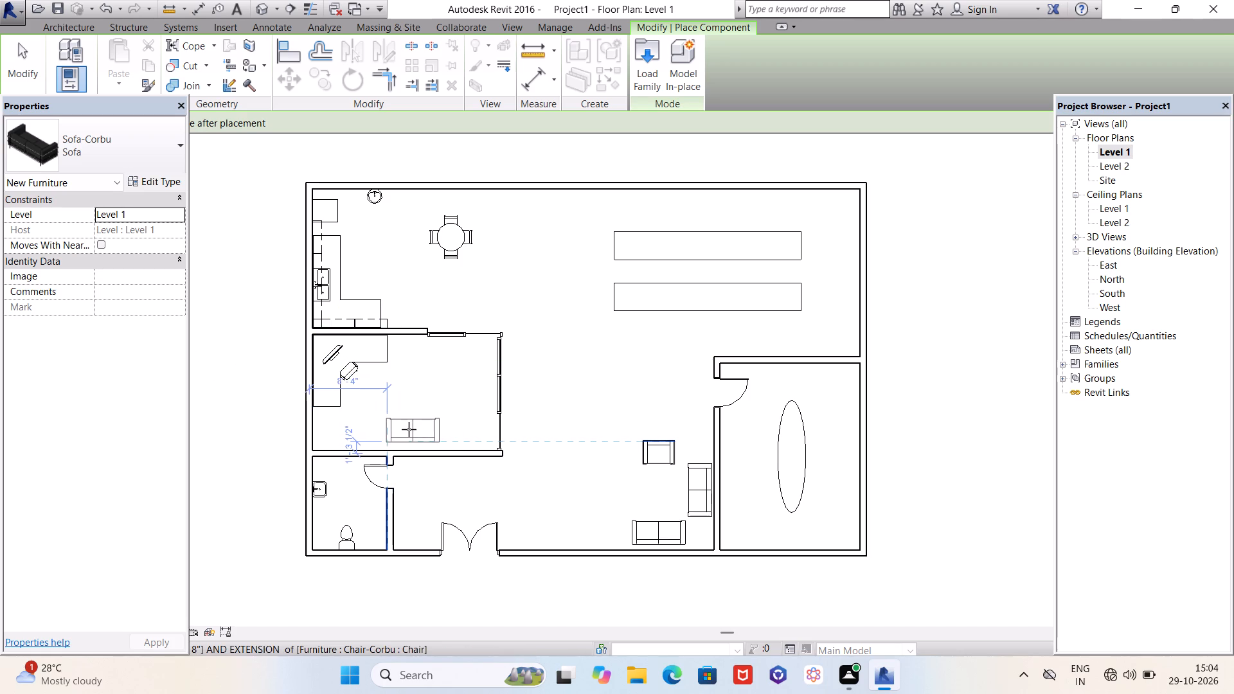
left_click(407, 432)
key("Escape")
key("Escape")
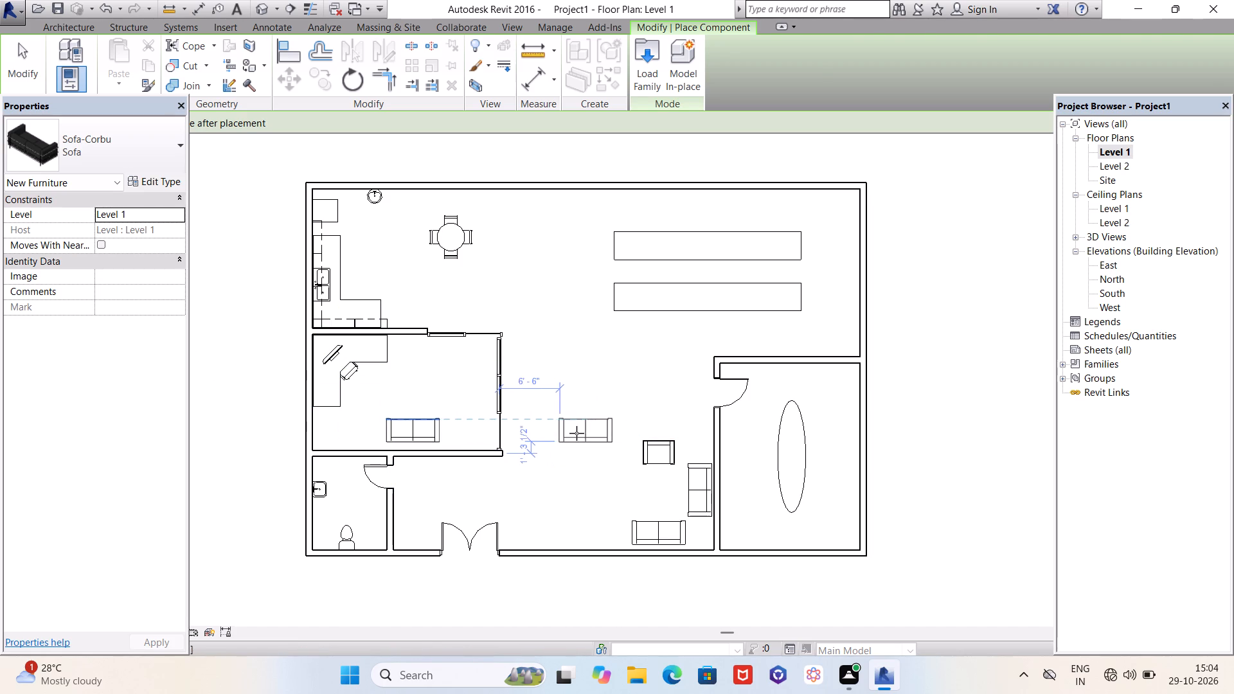
Nudge the new office sofa down slightly, closer to the room's lower wall.
left_click(430, 429)
key("Down")
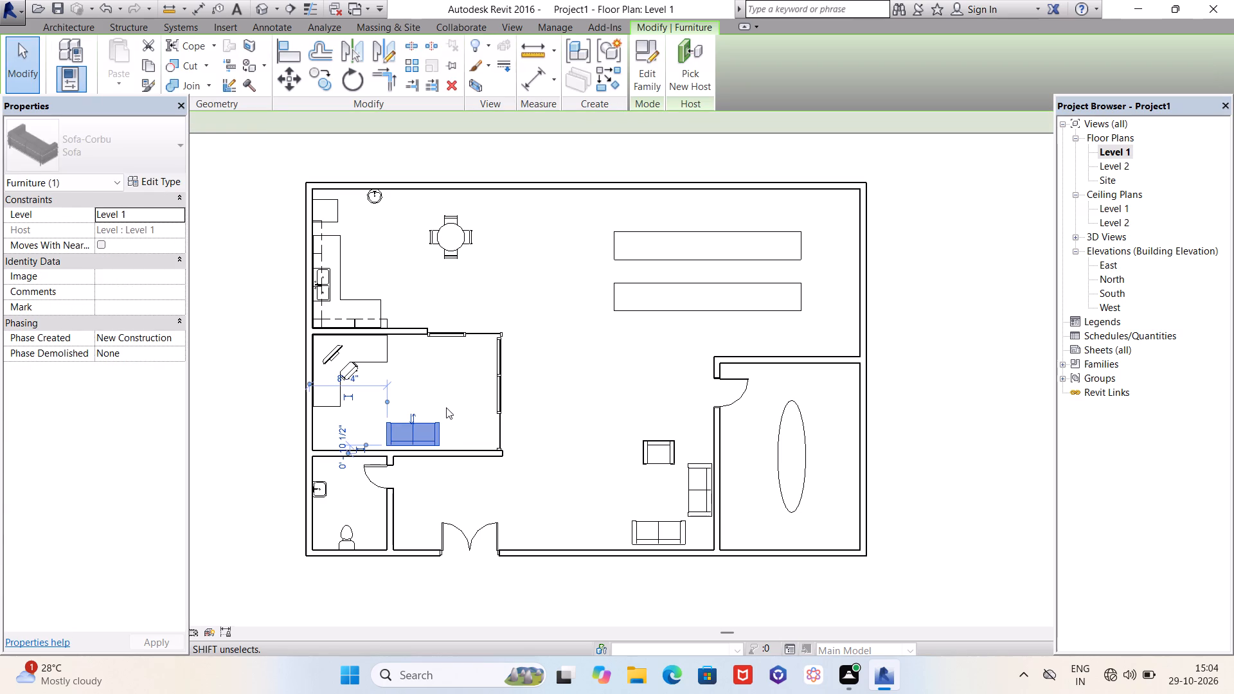
key("Escape")
Examine the furnished Level 1 plan, including the kitchen area and the space around the two island countertops.
scroll(306, 499, "down", 1)
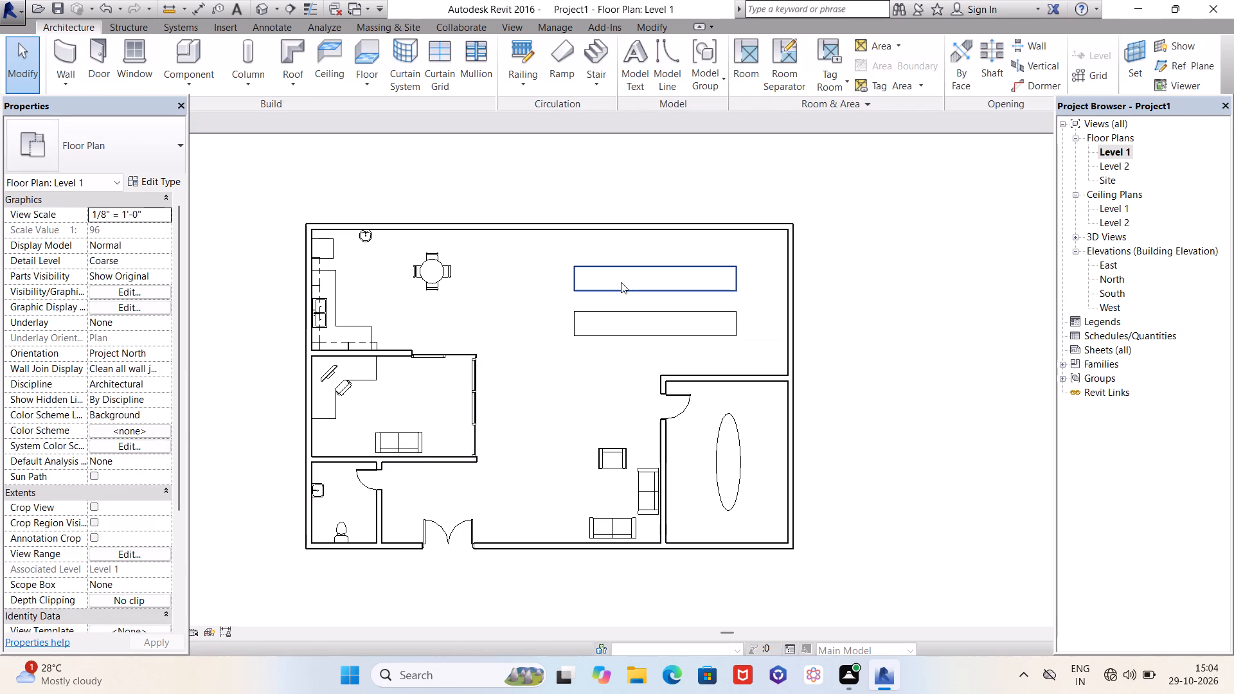
scroll(727, 281, "up", 7)
scroll(733, 314, "down", 3)
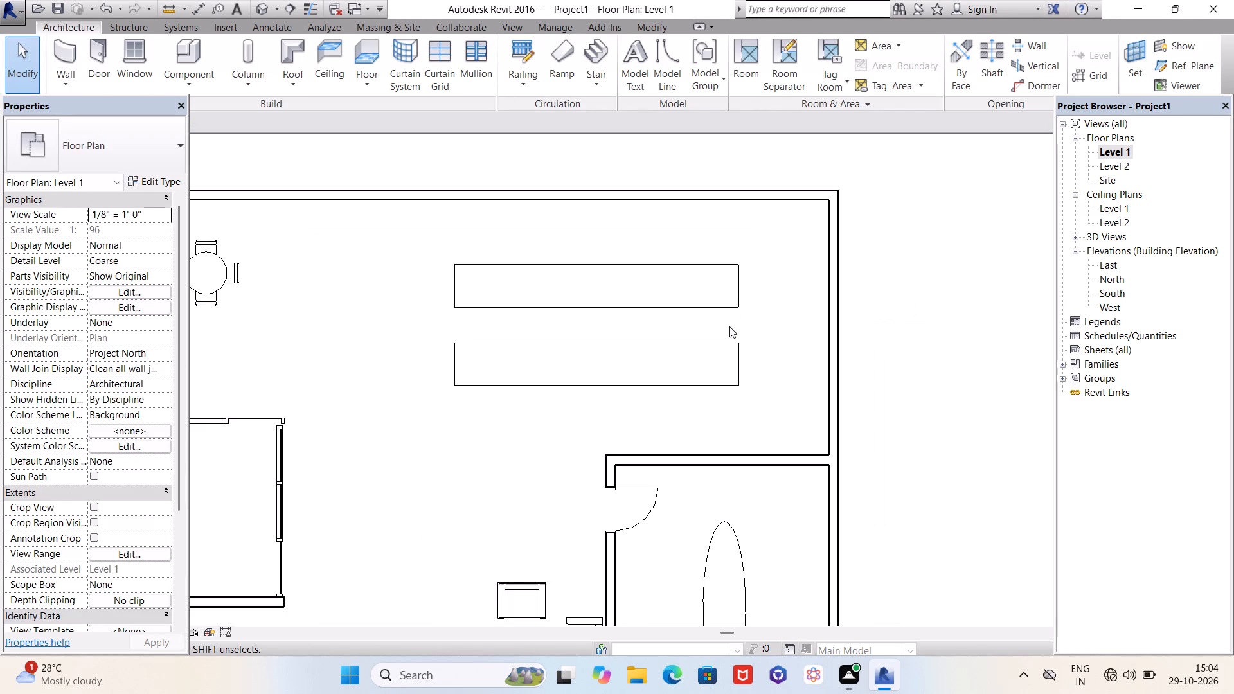
scroll(729, 326, "down", 5)
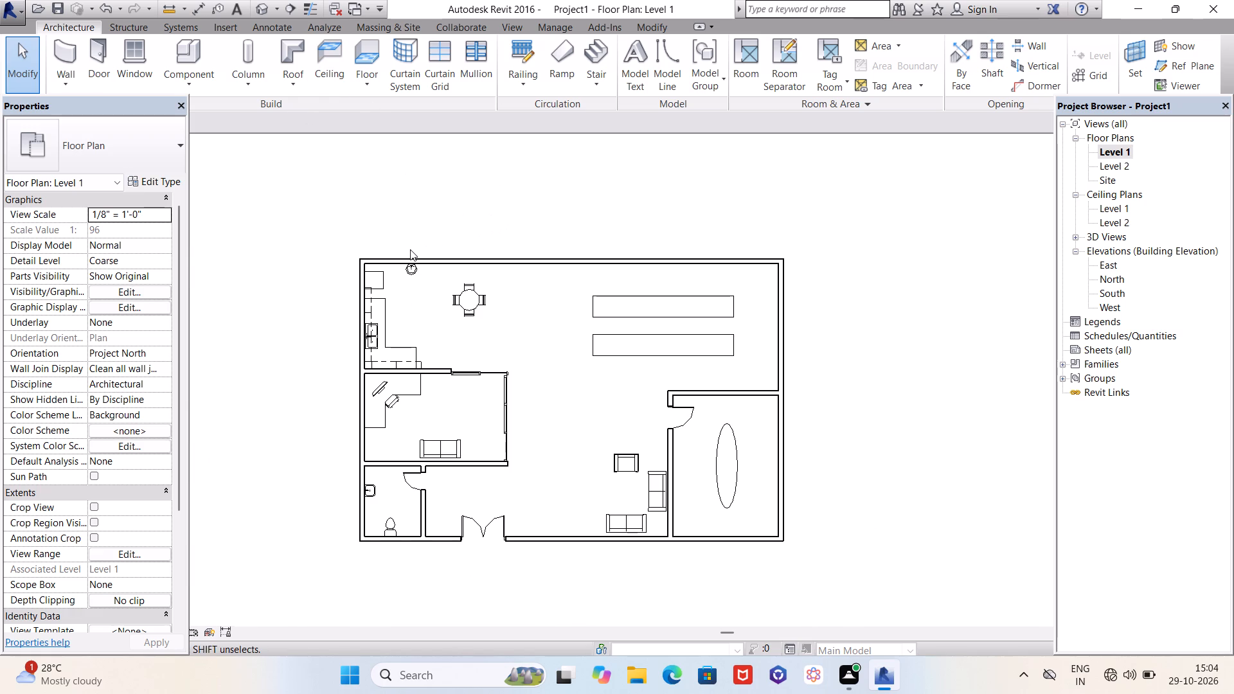
scroll(615, 321, "up", 4)
scroll(249, 328, "down", 4)
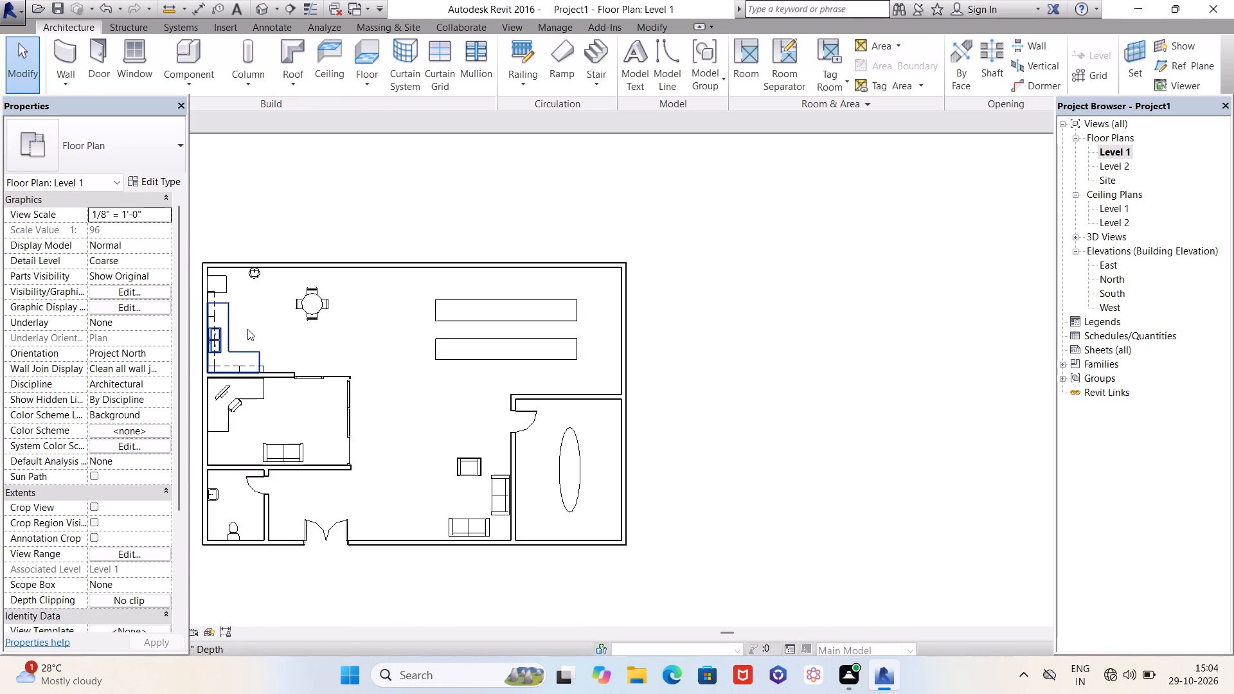
scroll(538, 300, "up", 4)
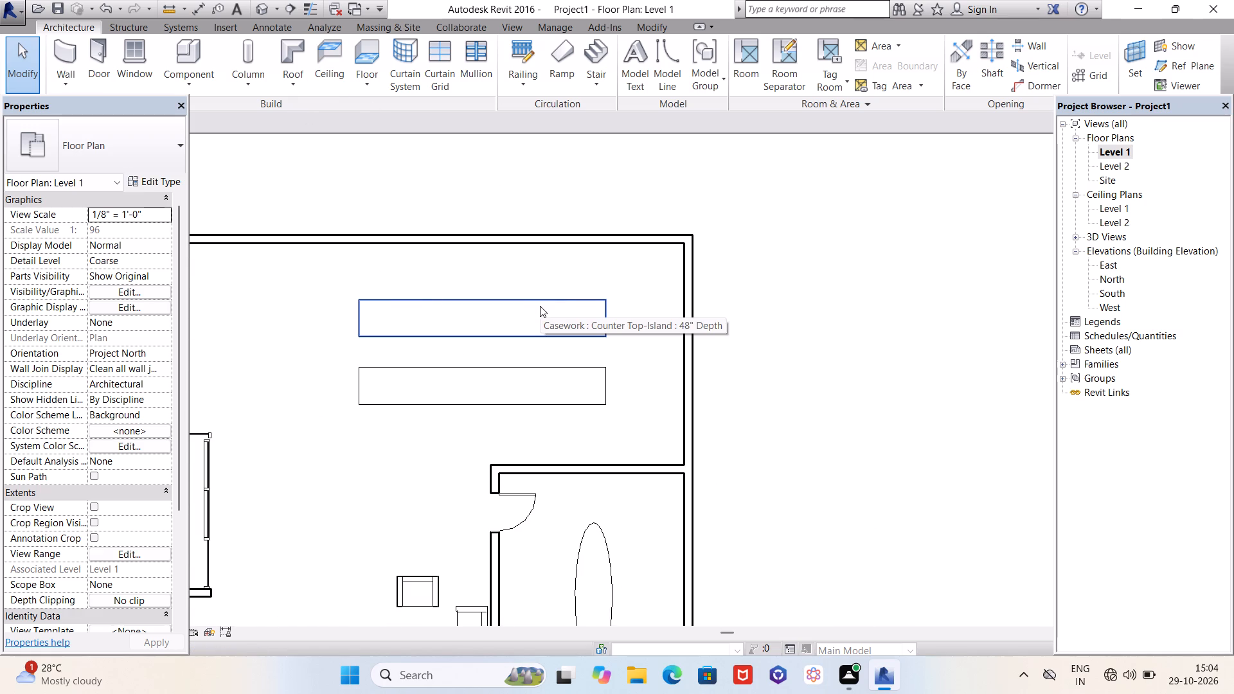
scroll(565, 331, "down", 2)
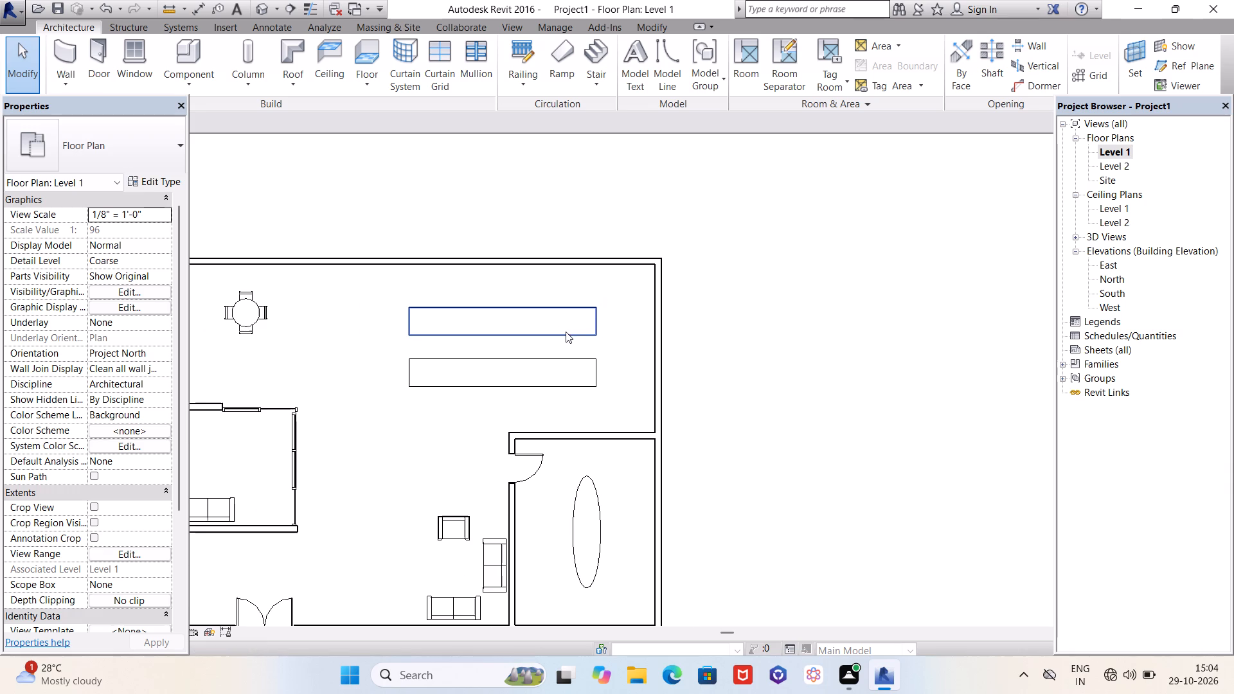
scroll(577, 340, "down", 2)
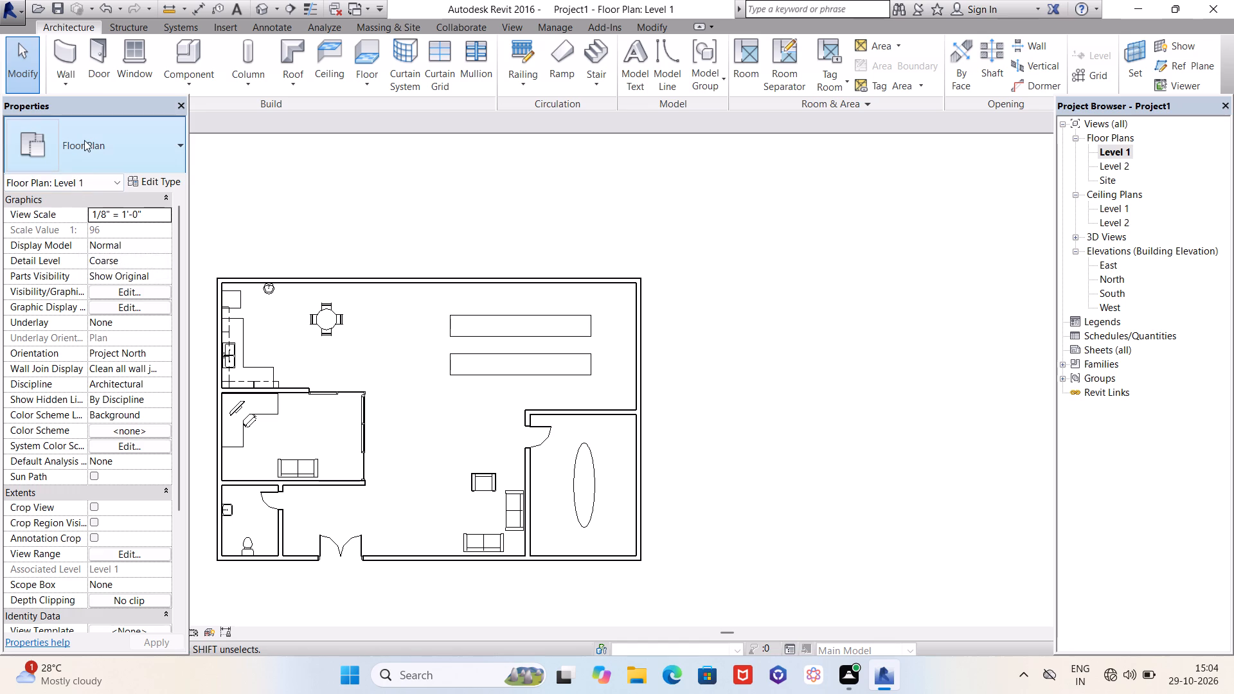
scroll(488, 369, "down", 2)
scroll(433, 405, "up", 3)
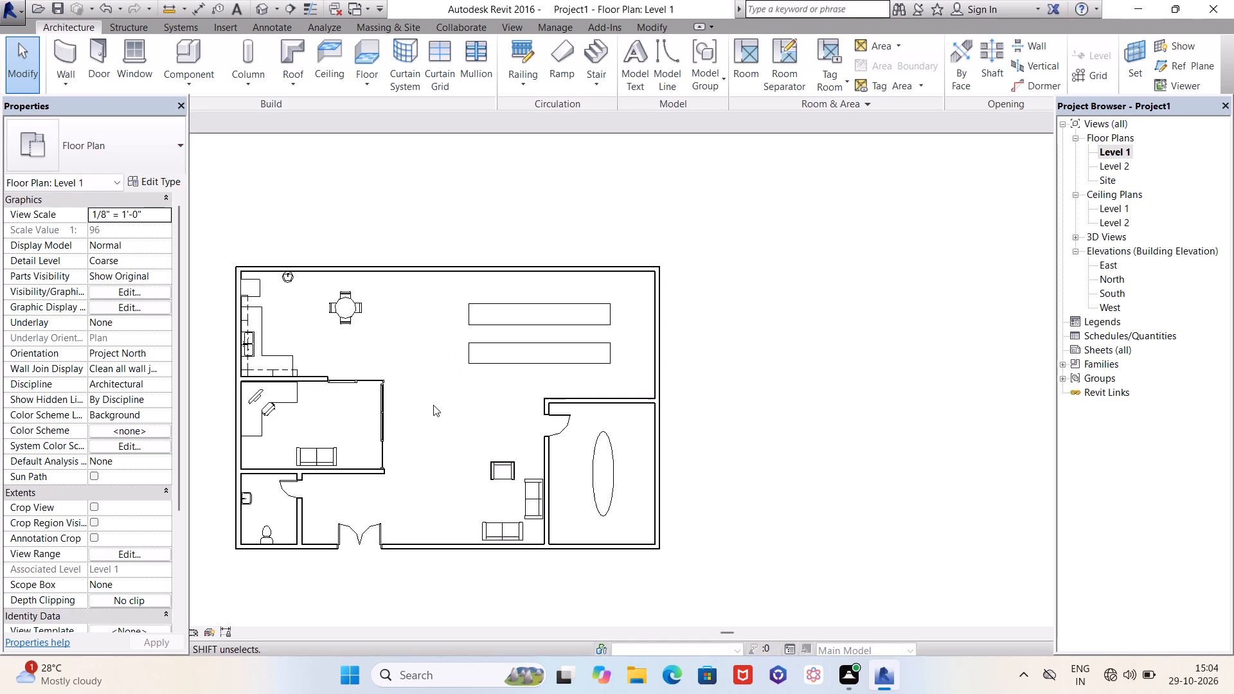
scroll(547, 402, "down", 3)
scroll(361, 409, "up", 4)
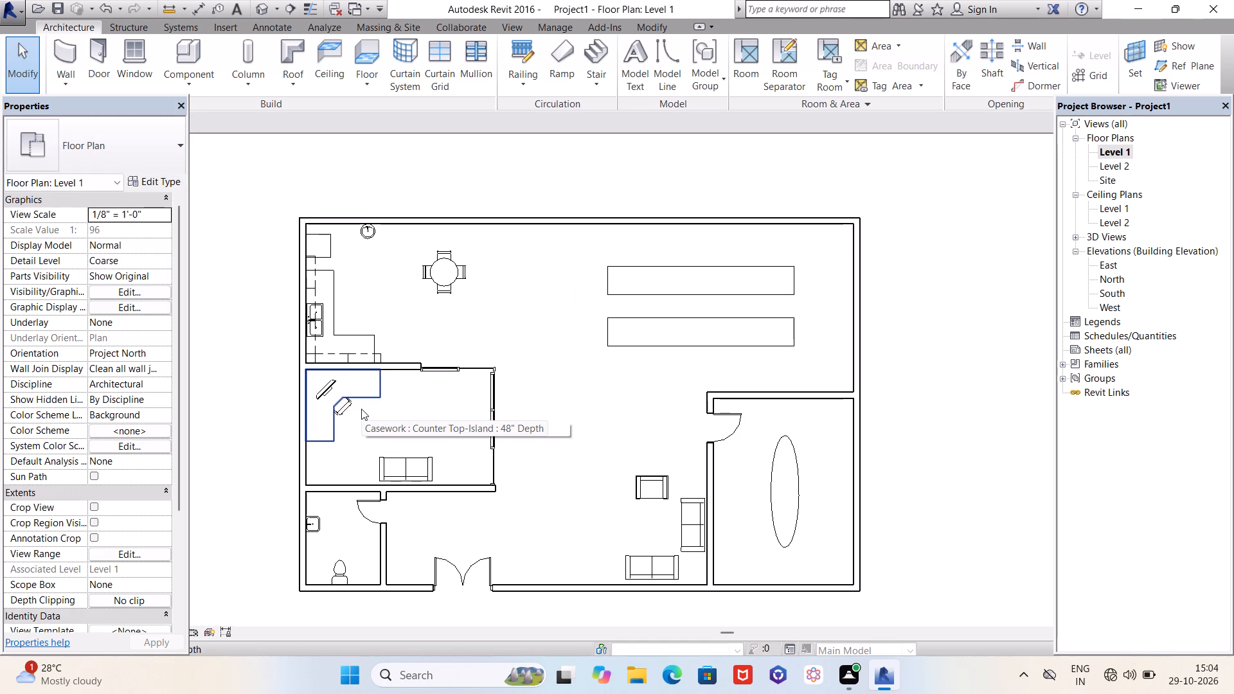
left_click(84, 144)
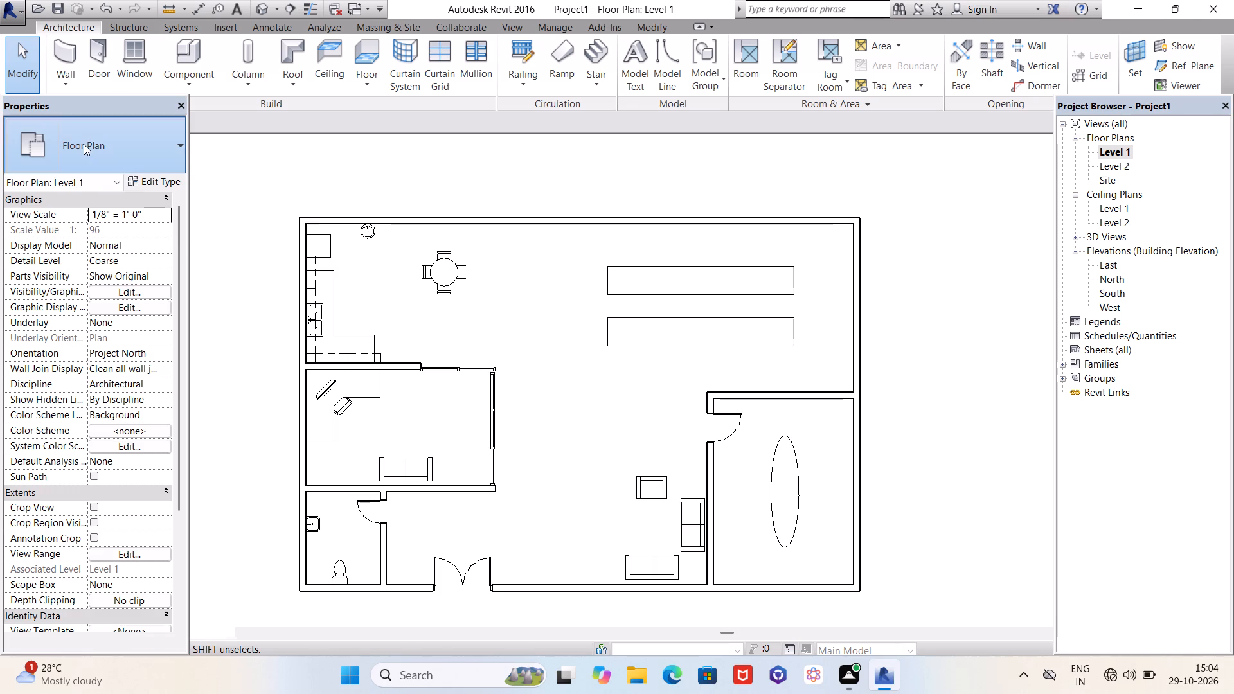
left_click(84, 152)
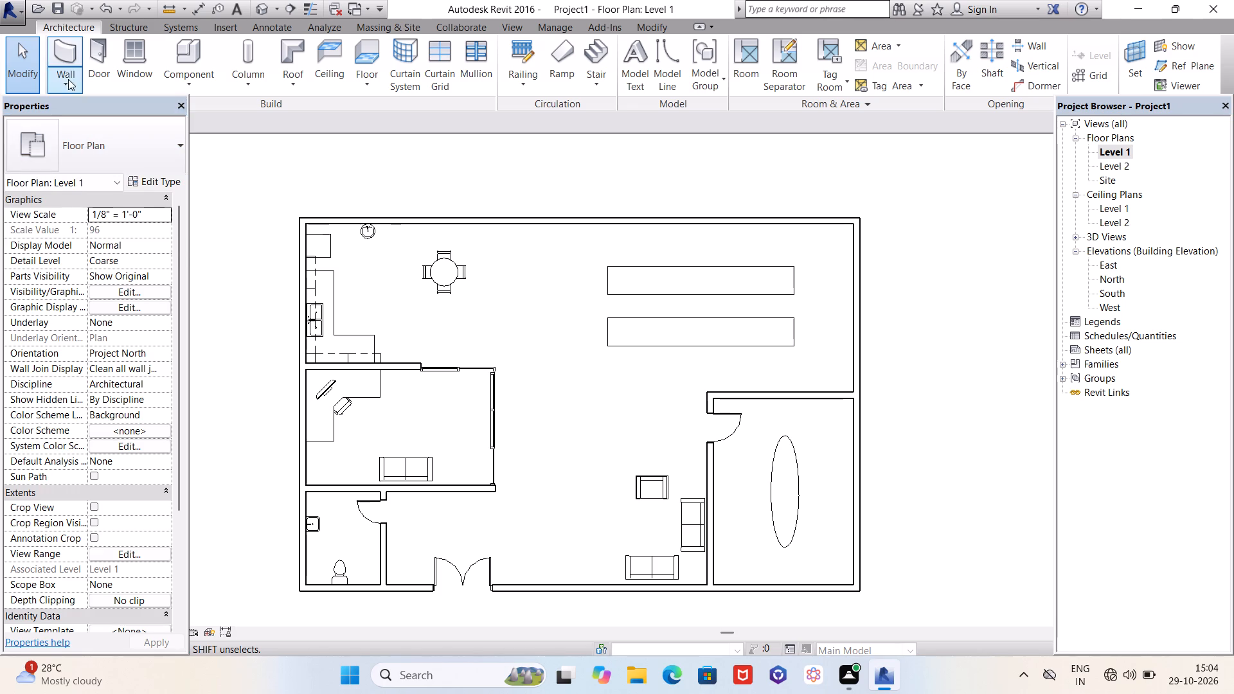
Draw a Curtain Wall 1 segment about 2' 10" long across the upper island countertop, near its left end.
left_click(66, 48)
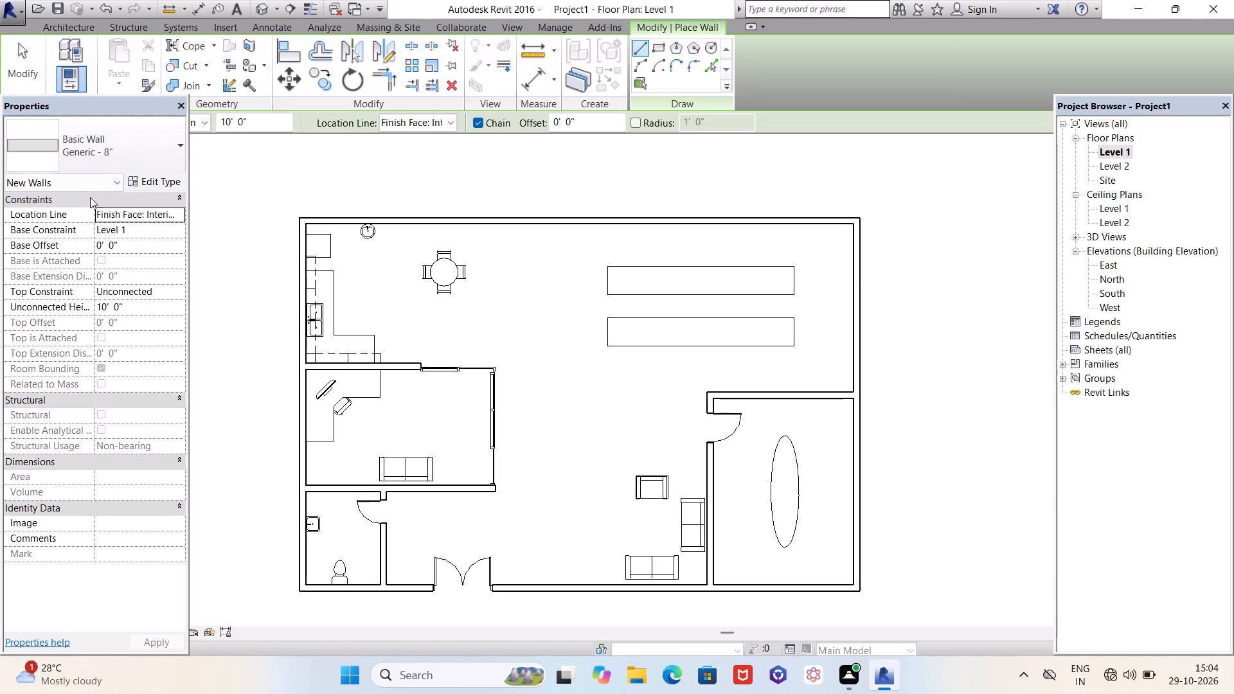
left_click(98, 152)
scroll(109, 433, "down", 5)
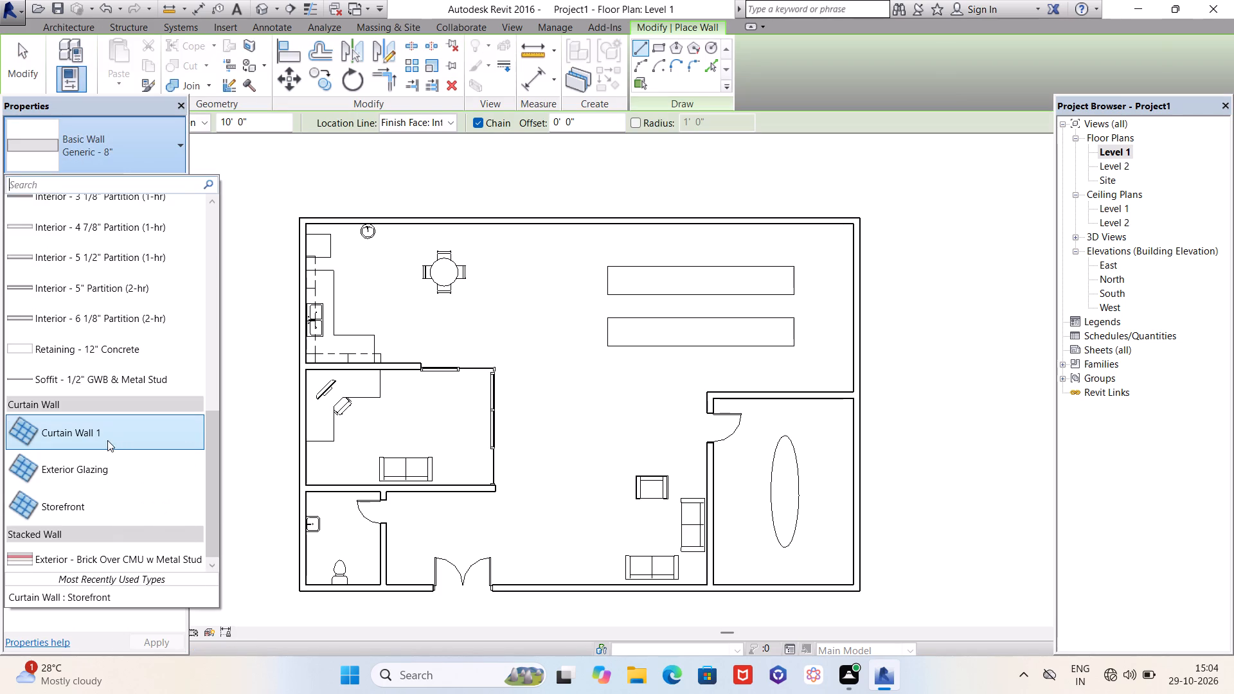
left_click(106, 443)
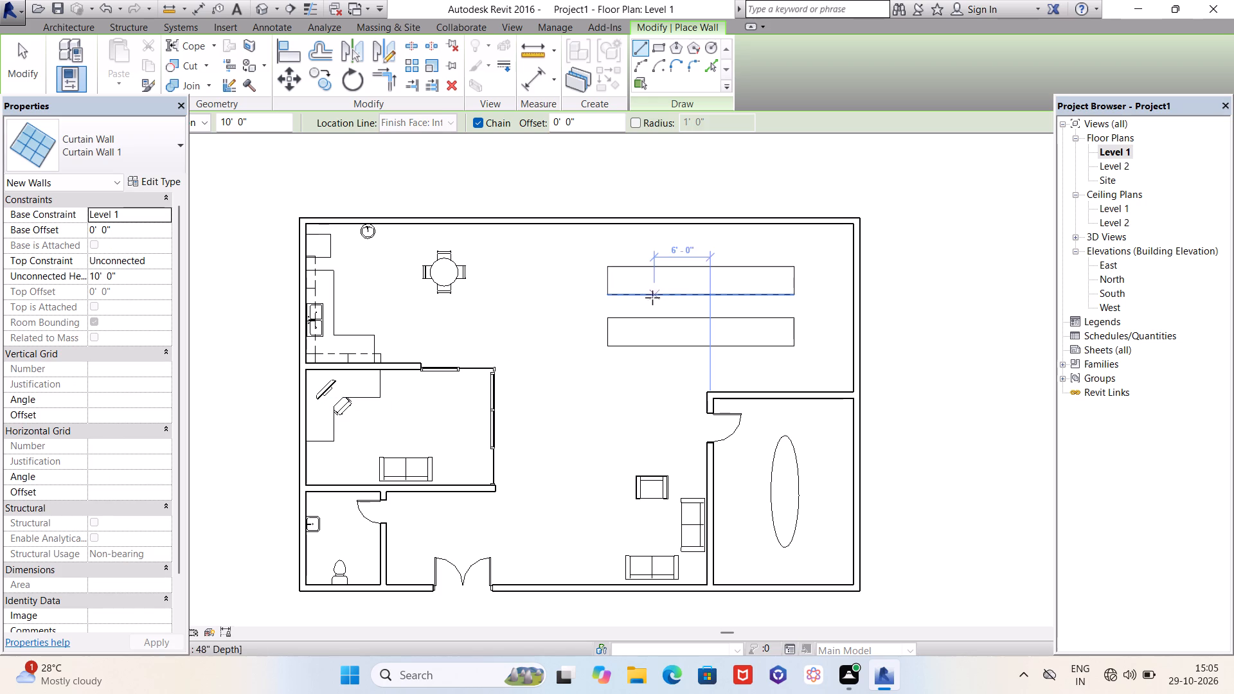
scroll(645, 288, "down", 1)
scroll(645, 288, "up", 7)
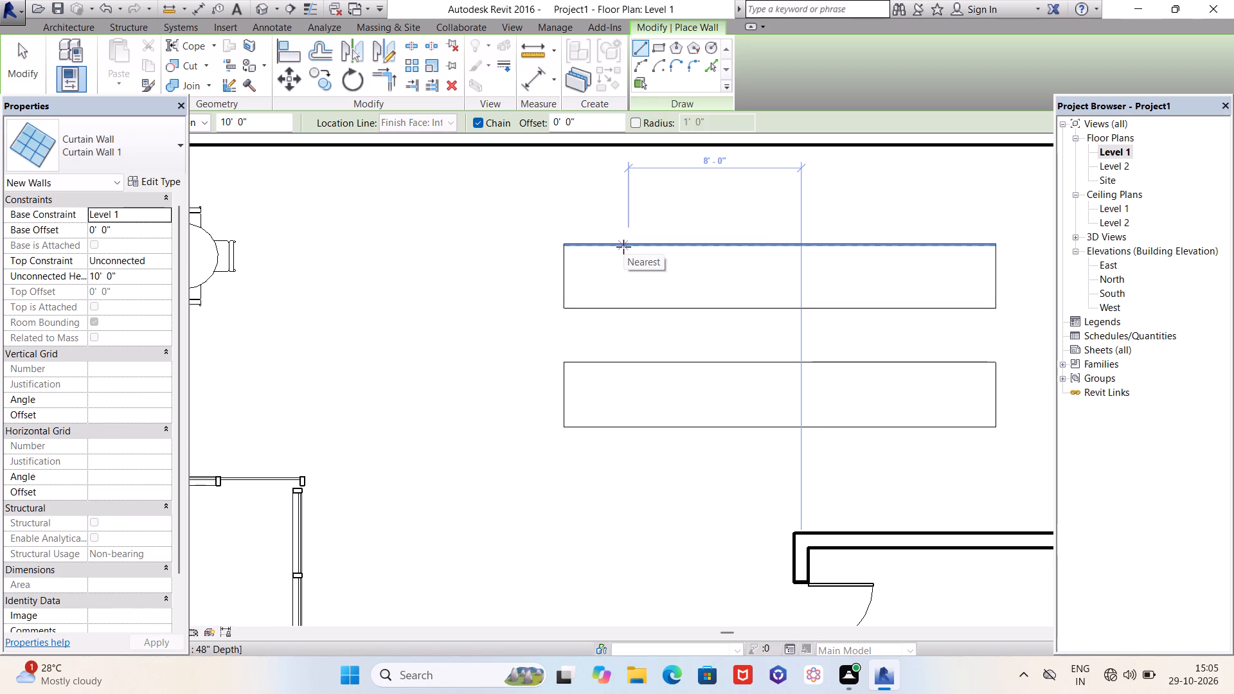
left_click(623, 247)
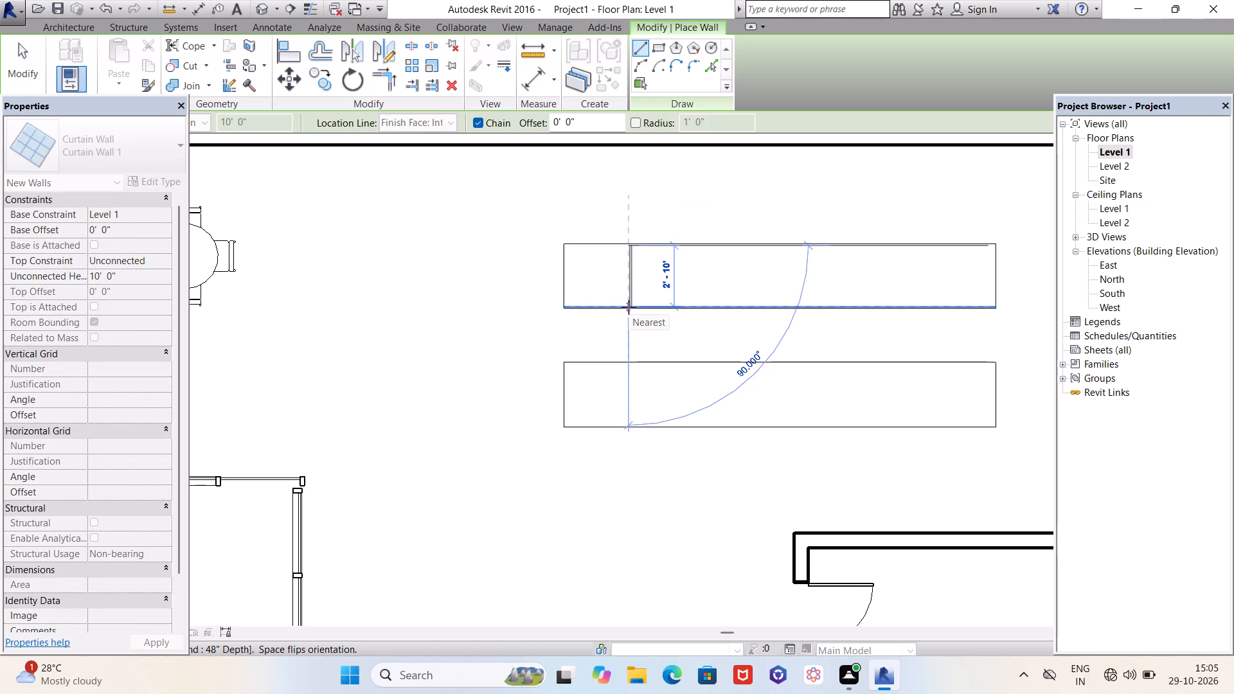
left_click(629, 307)
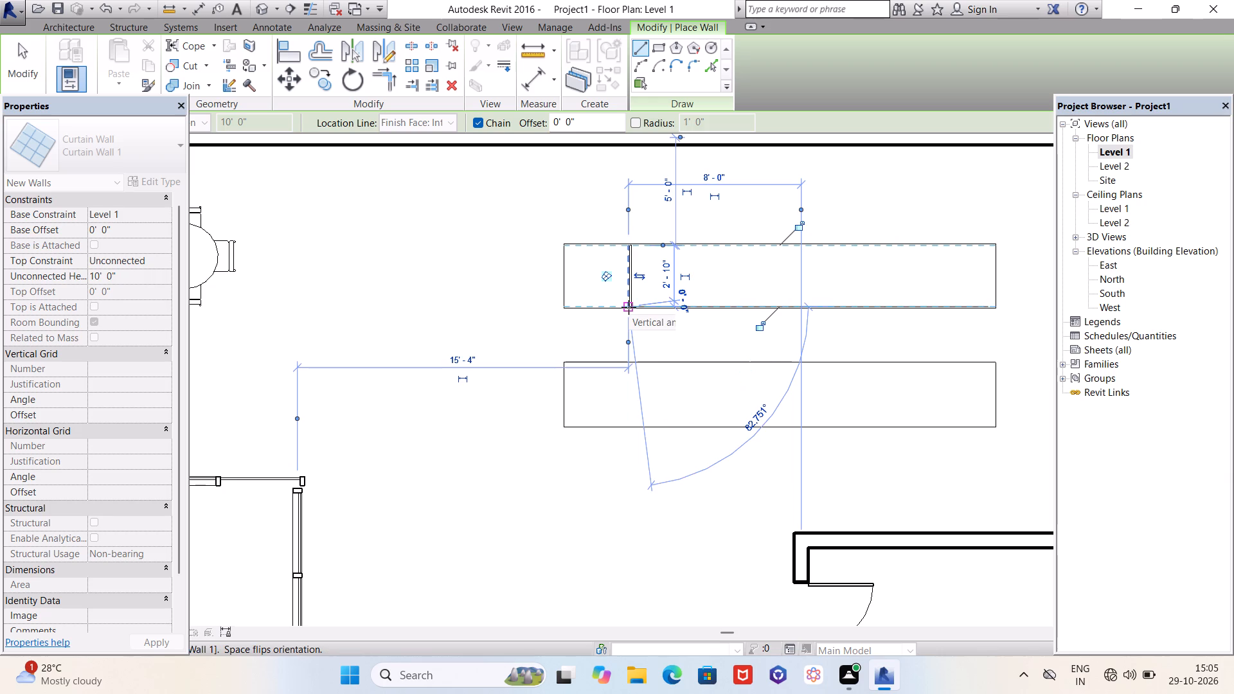
key("Escape")
key("Escape")
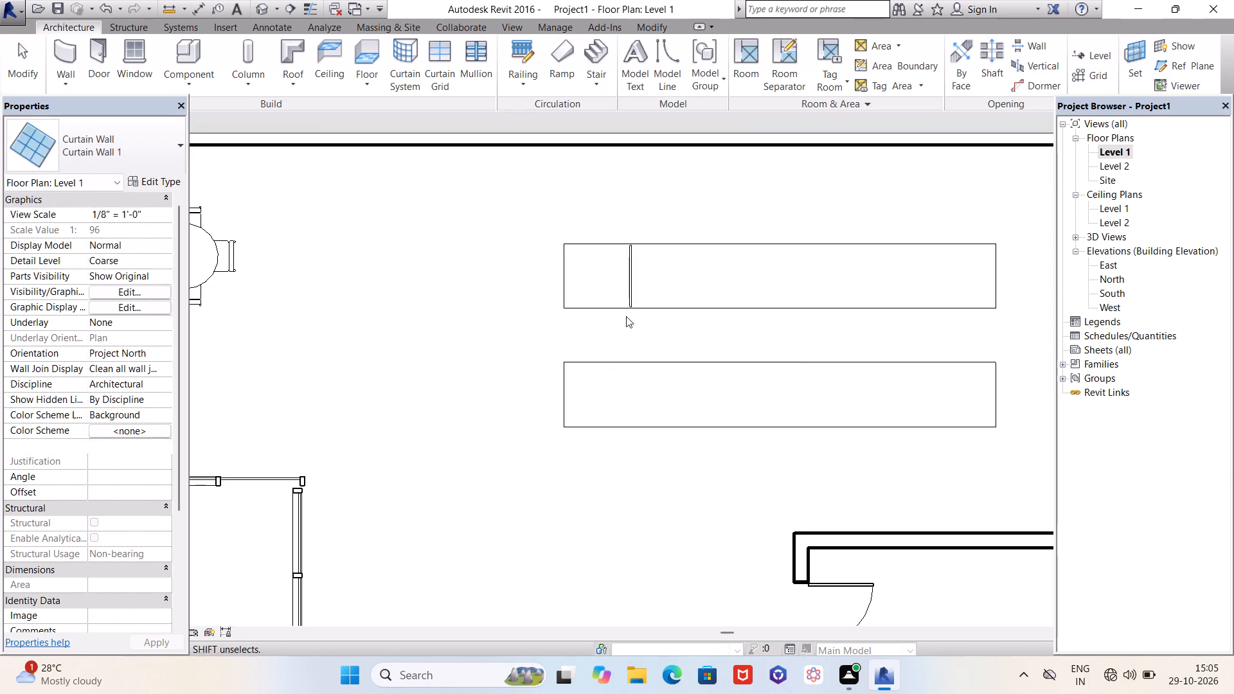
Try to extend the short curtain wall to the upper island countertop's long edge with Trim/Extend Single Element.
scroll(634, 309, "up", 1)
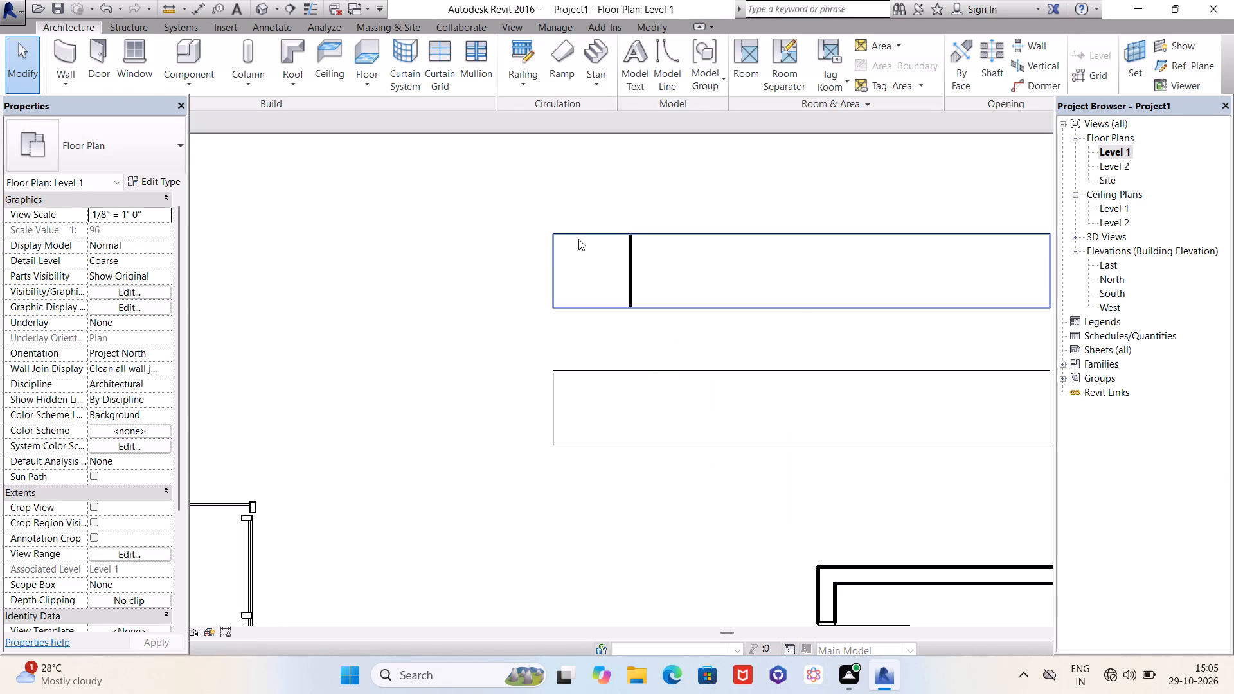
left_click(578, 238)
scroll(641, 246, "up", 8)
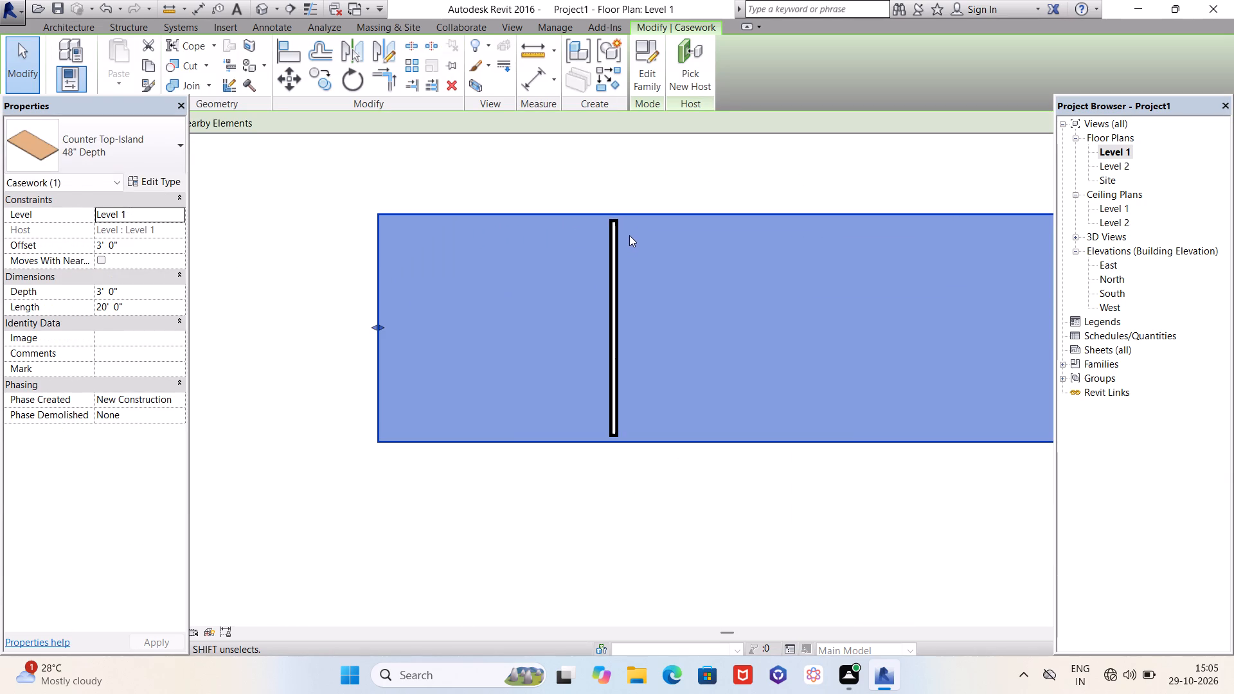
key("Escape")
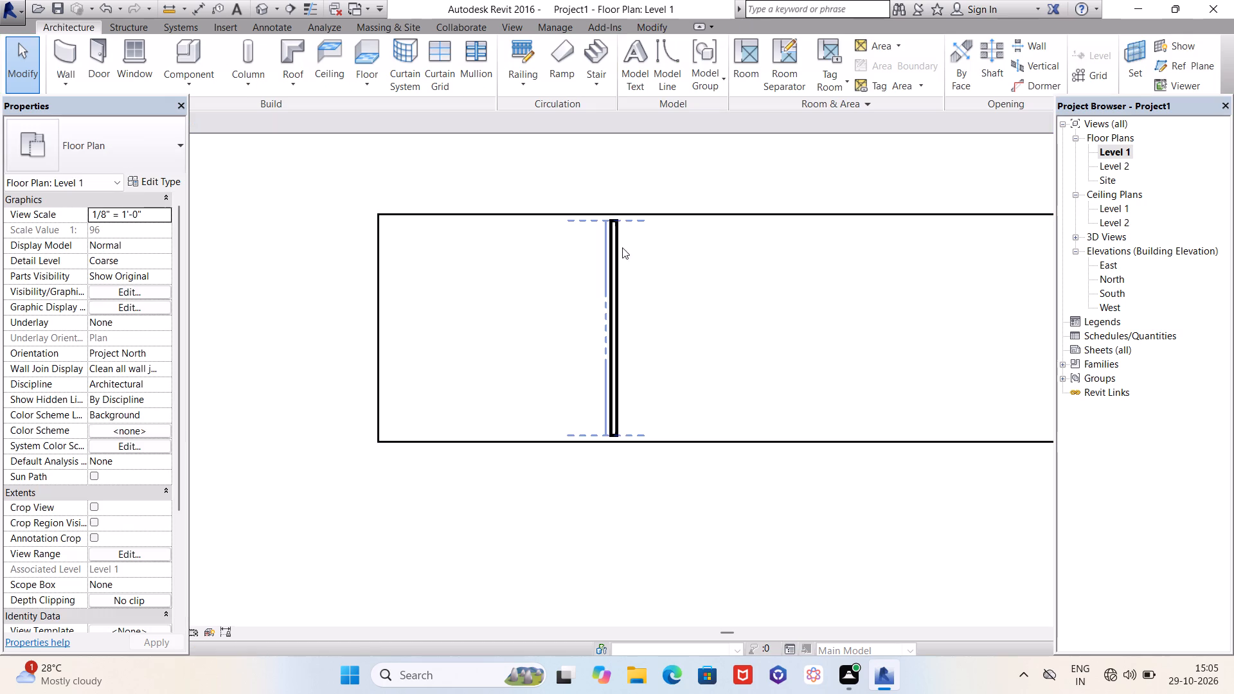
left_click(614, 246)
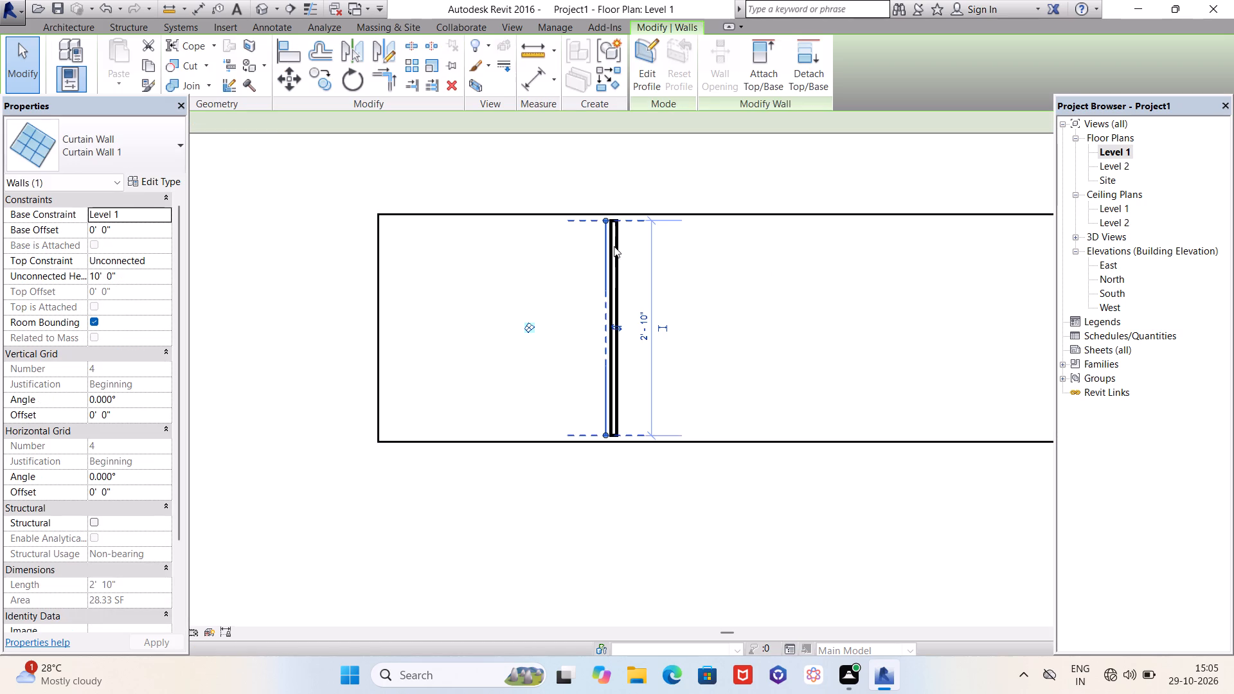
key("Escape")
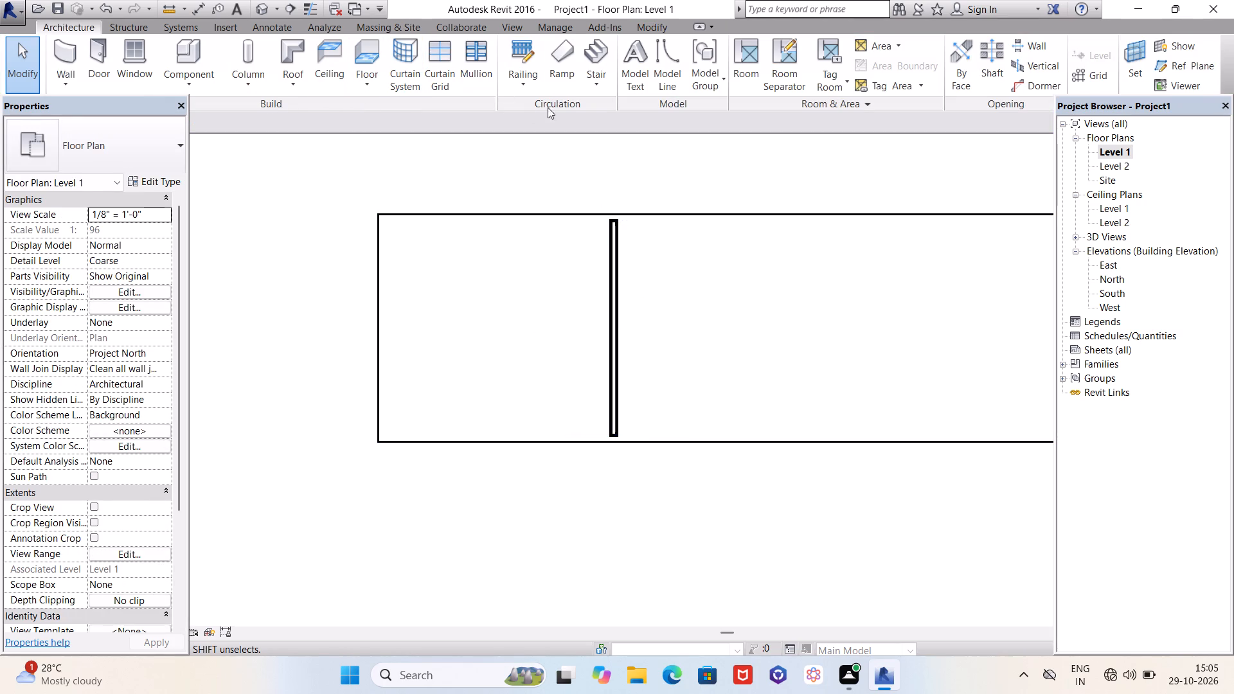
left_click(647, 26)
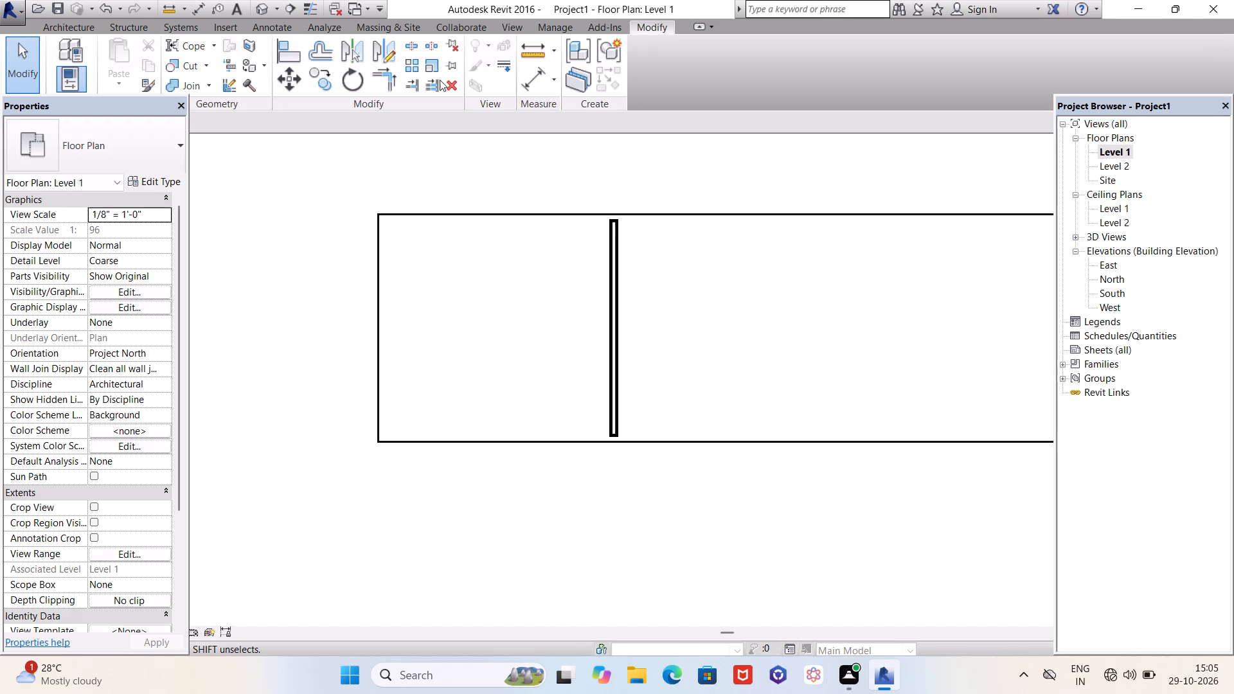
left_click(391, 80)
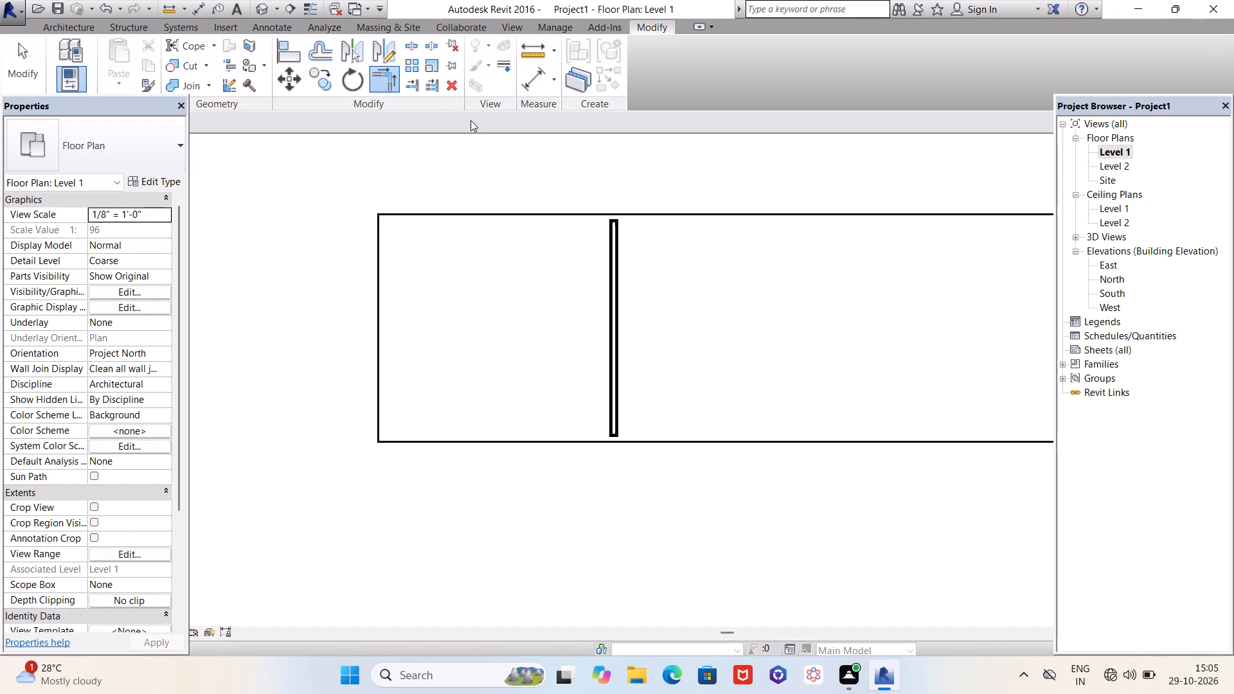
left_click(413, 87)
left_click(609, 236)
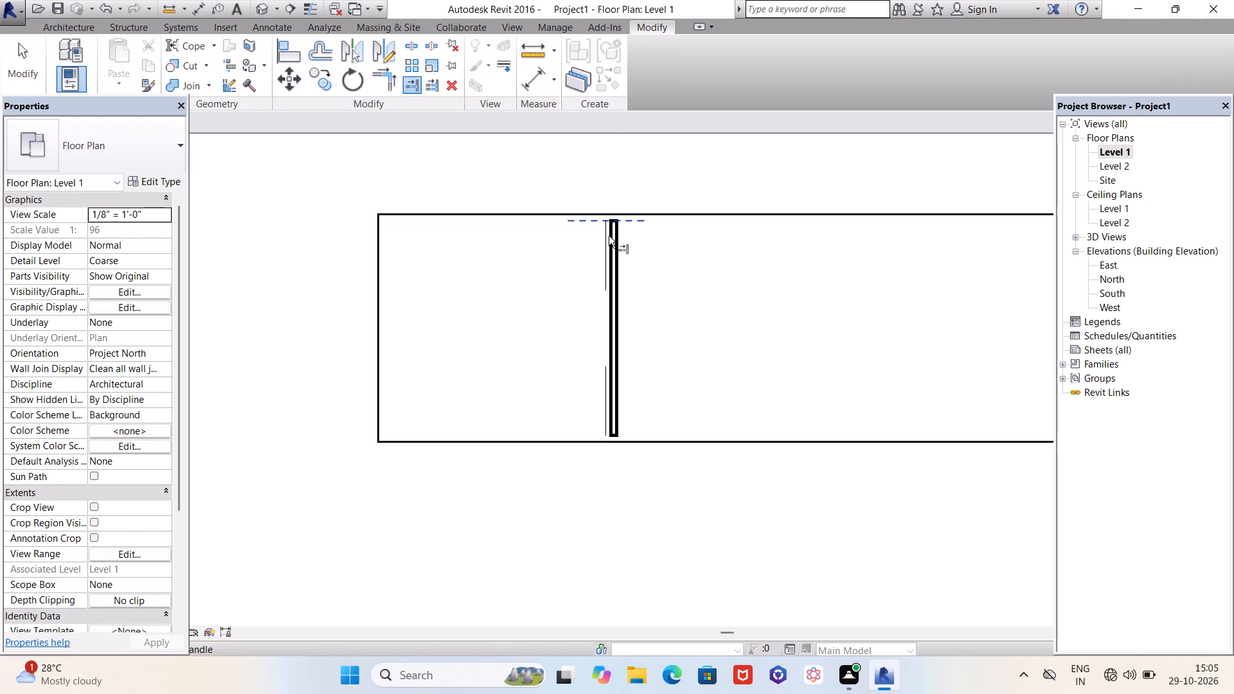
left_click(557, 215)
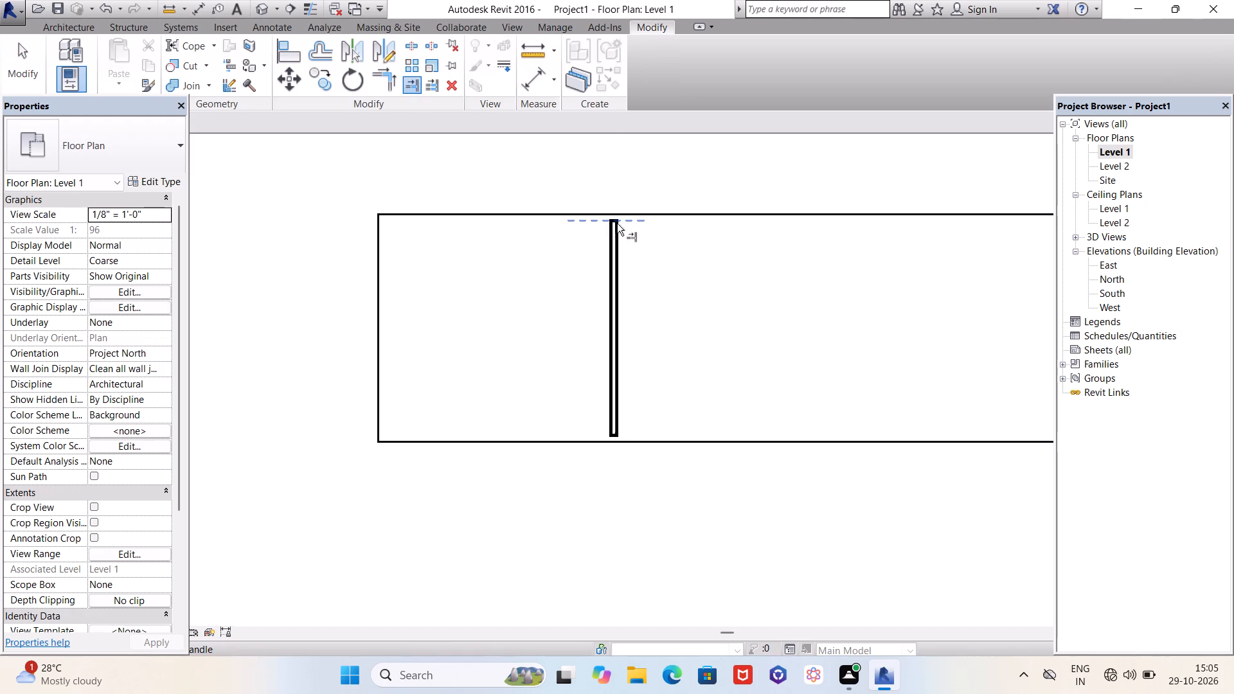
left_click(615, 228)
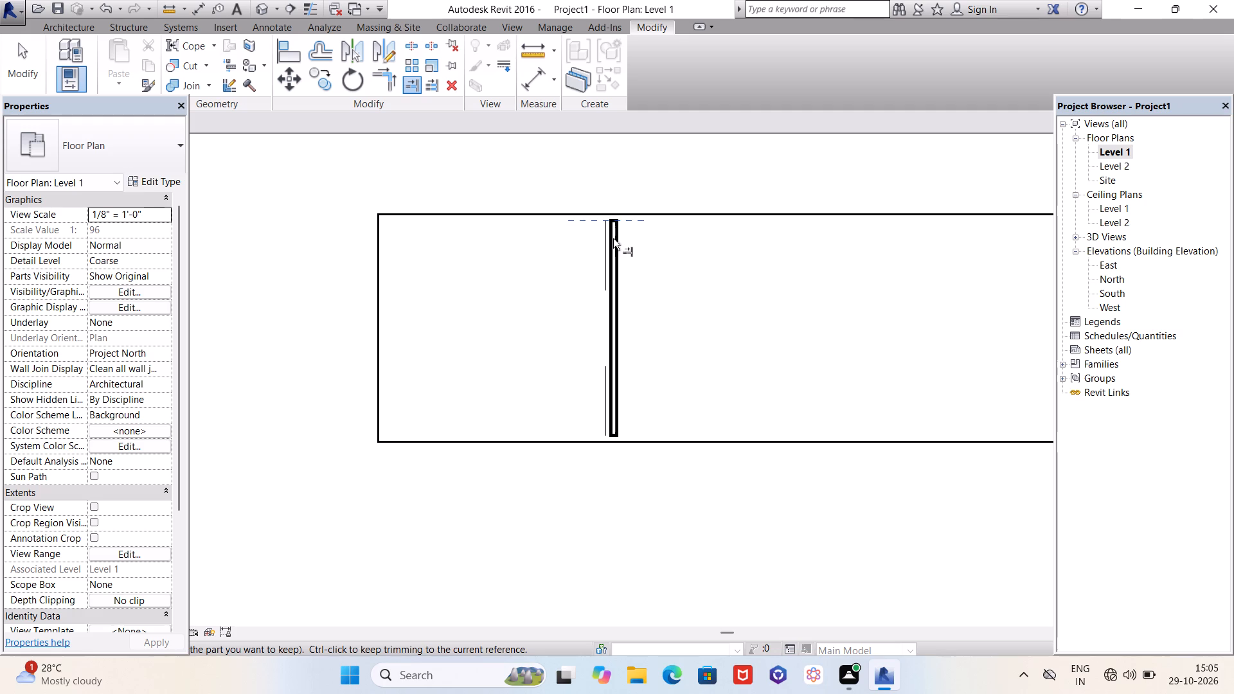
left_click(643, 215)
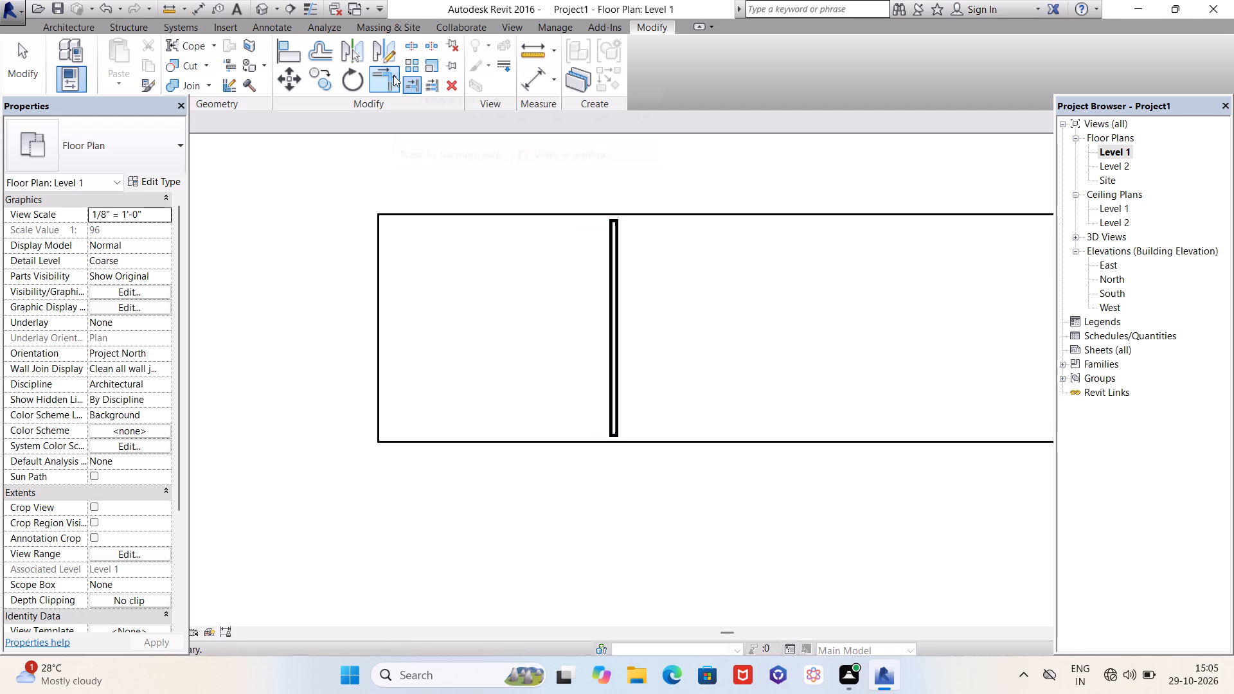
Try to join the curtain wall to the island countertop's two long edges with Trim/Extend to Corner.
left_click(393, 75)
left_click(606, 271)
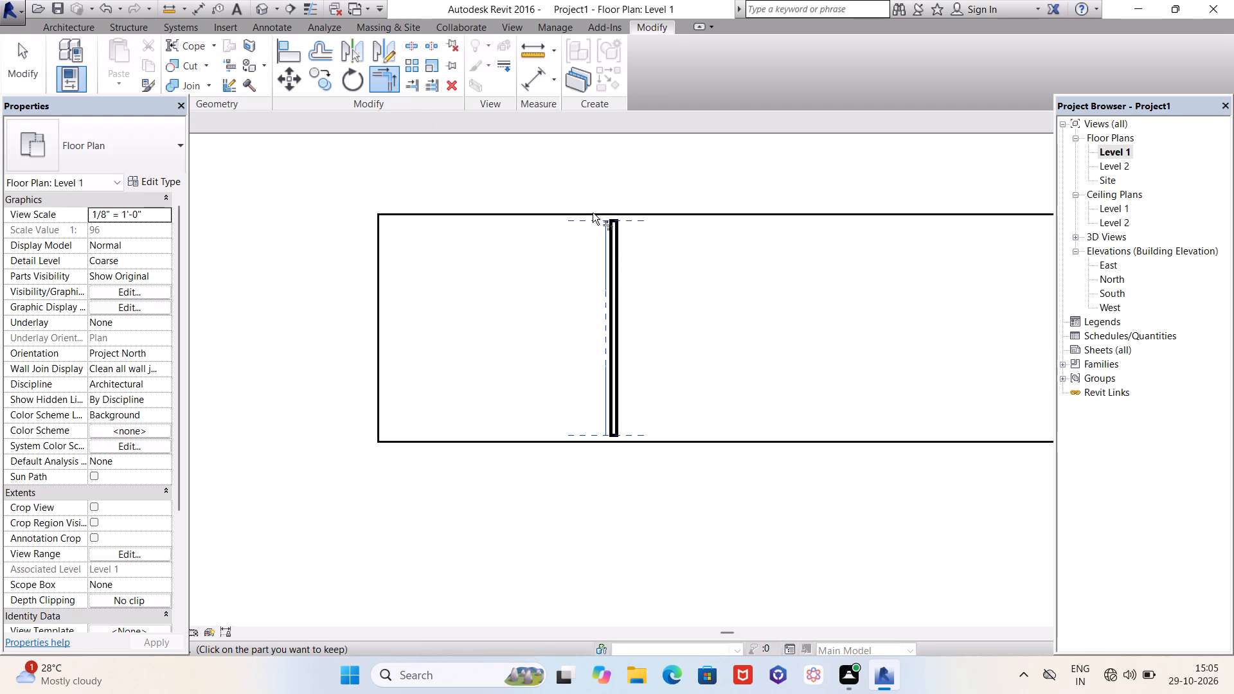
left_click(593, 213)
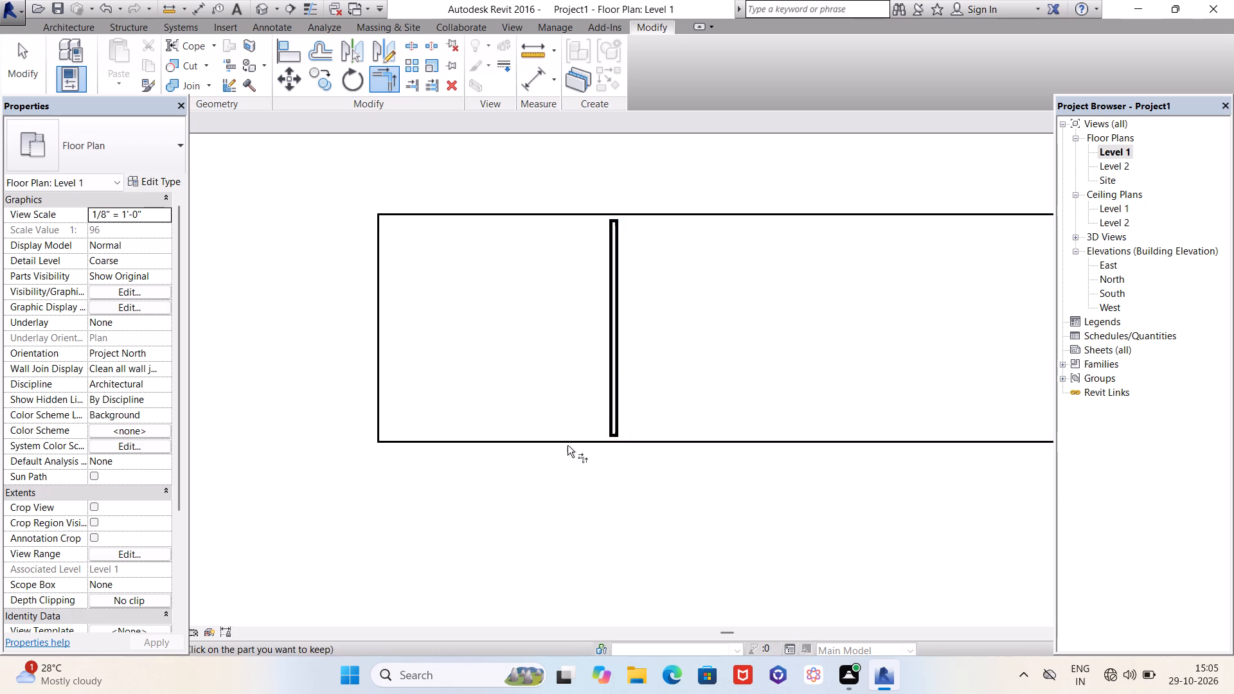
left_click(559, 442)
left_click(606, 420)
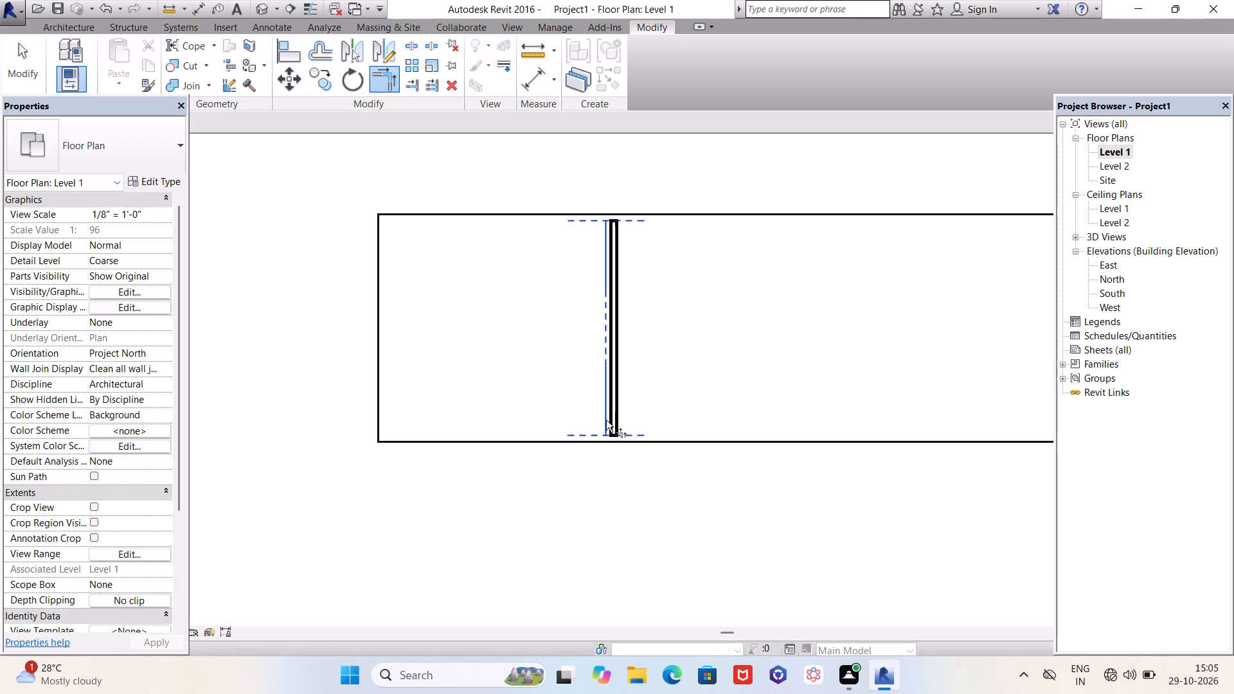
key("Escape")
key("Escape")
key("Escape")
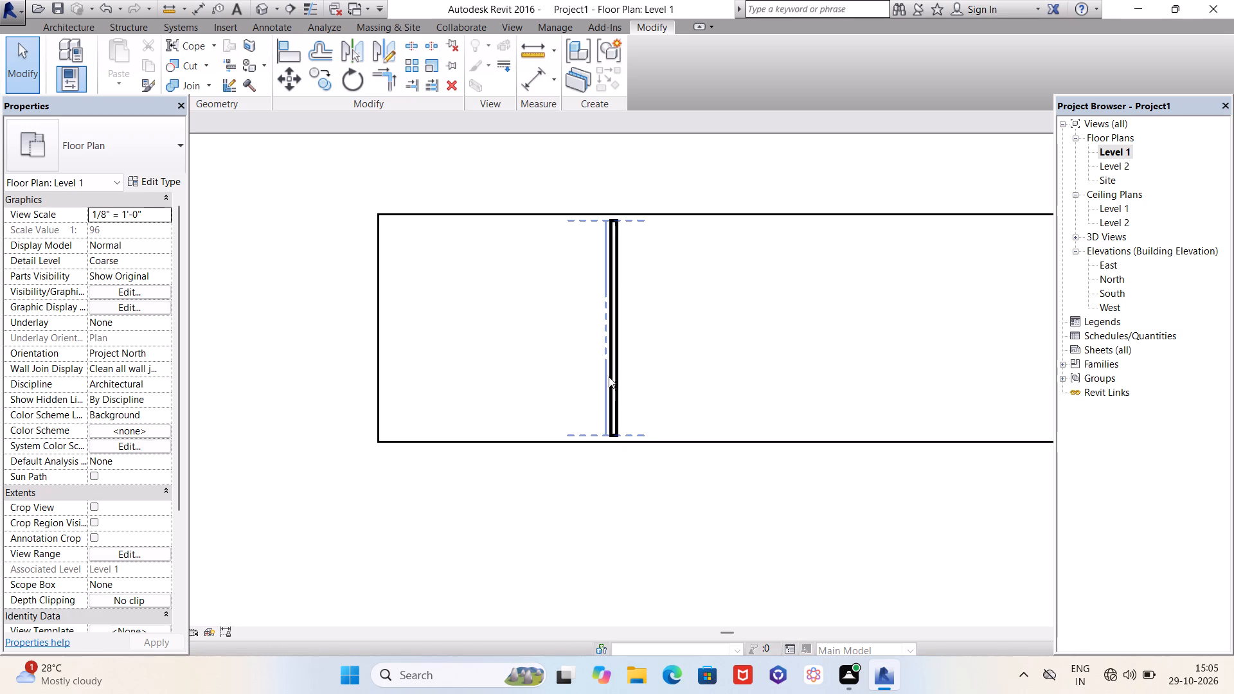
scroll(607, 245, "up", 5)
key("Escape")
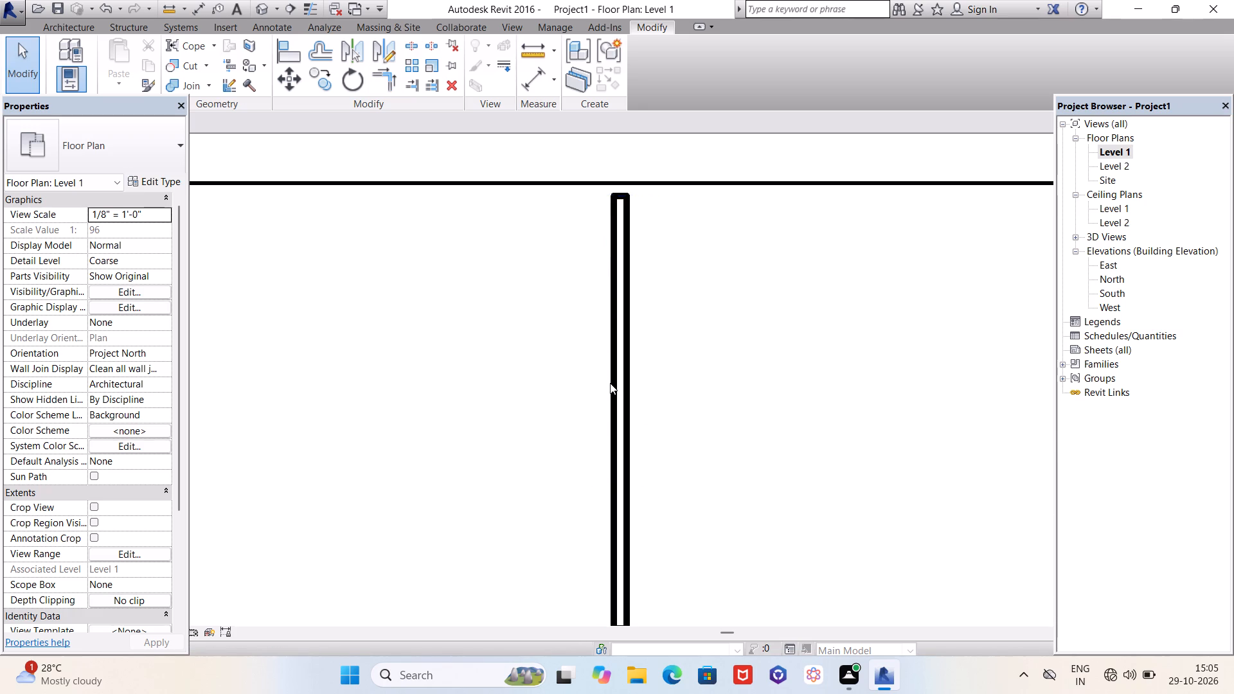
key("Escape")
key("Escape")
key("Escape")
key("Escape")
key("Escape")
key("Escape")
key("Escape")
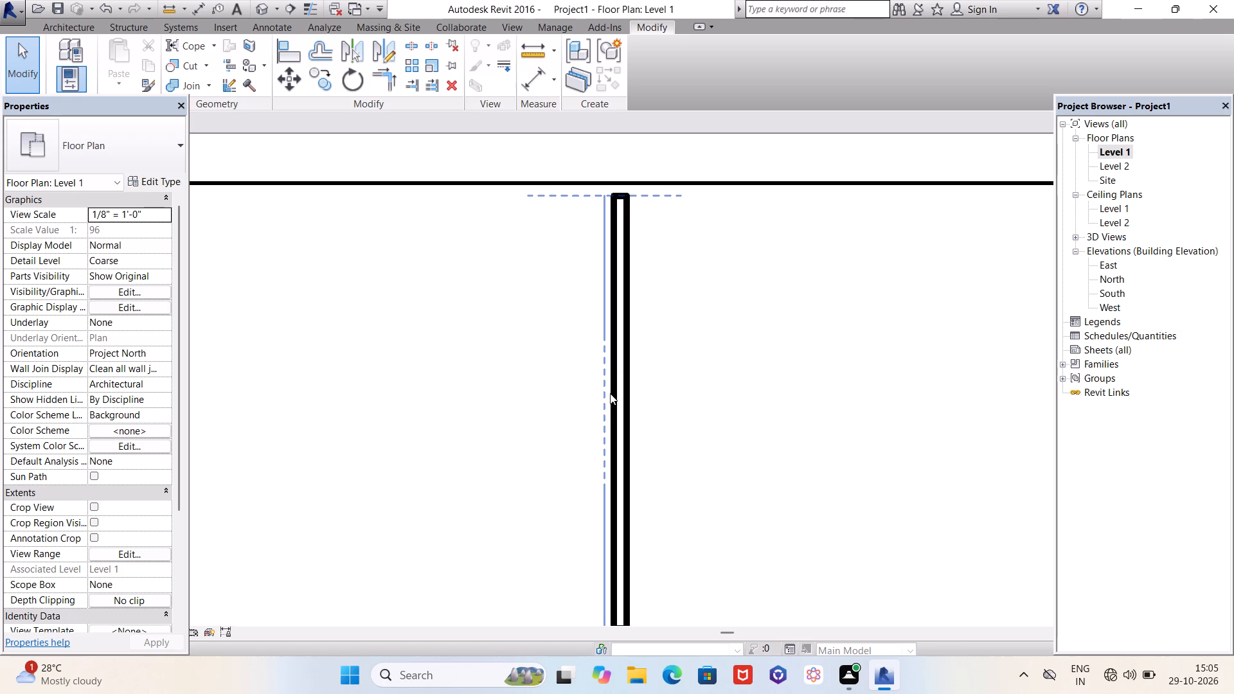
Set the length of the curtain wall on the upper island countertop to 3'.
left_click(615, 402)
scroll(519, 298, "down", 4)
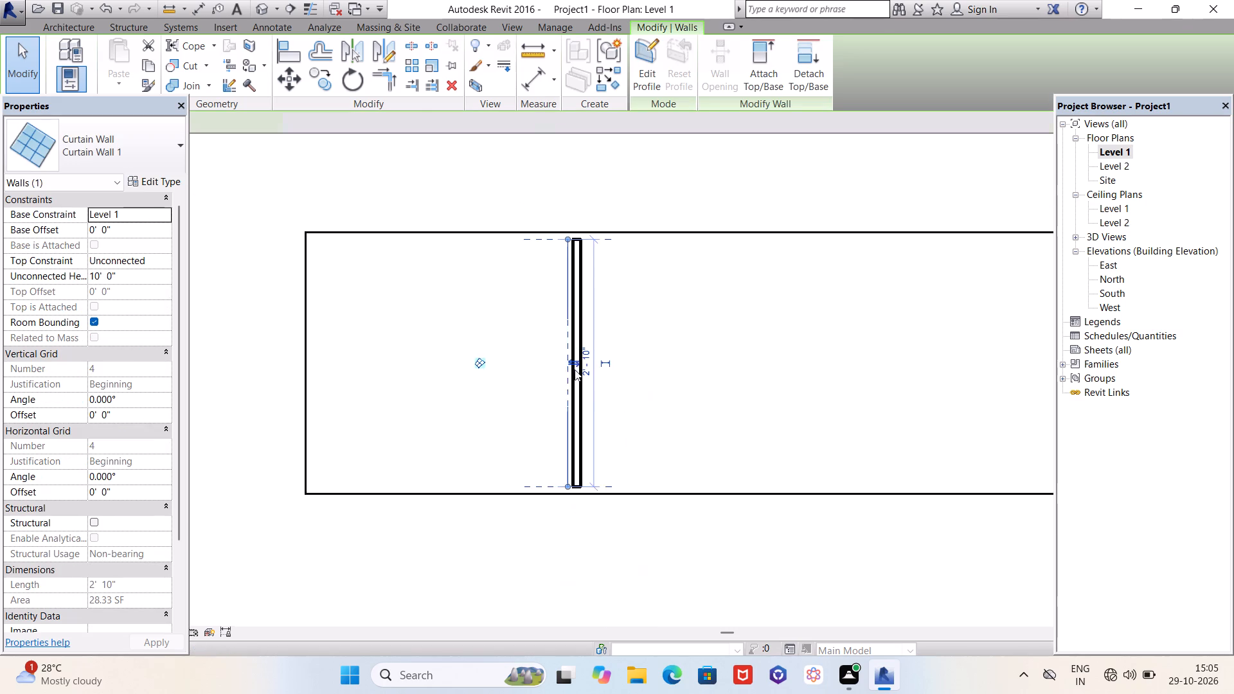
scroll(577, 373, "up", 9)
left_click(595, 342)
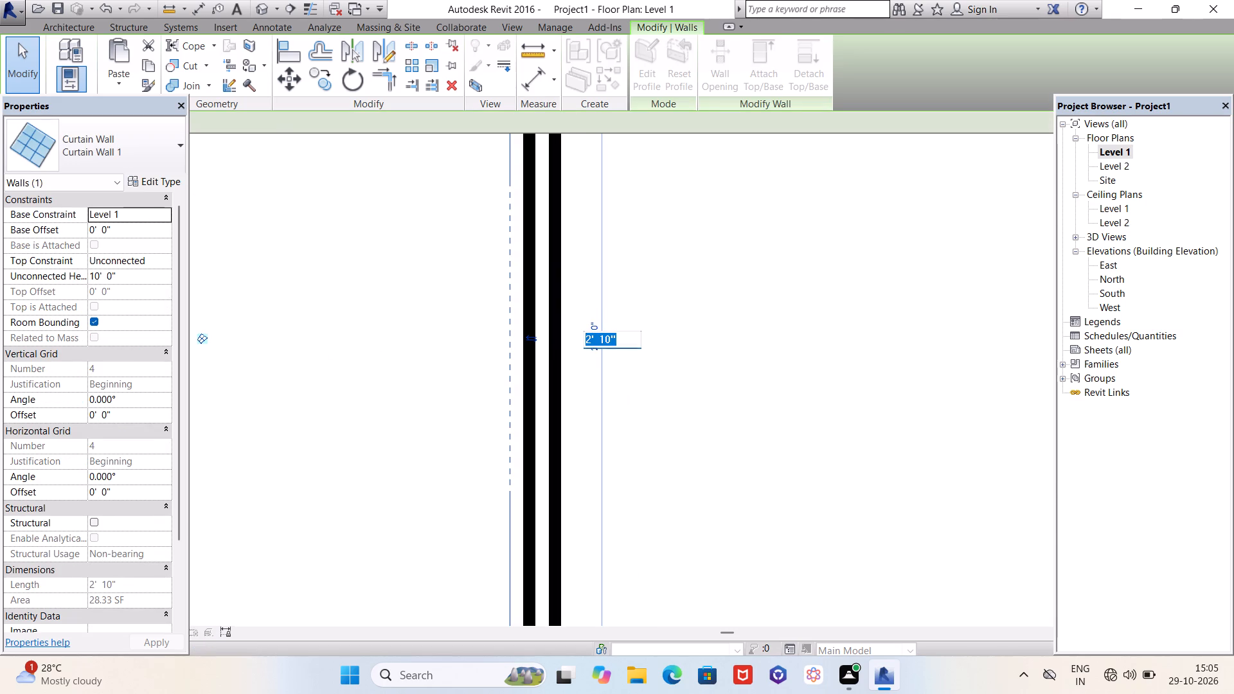
type("3'")
key("Return")
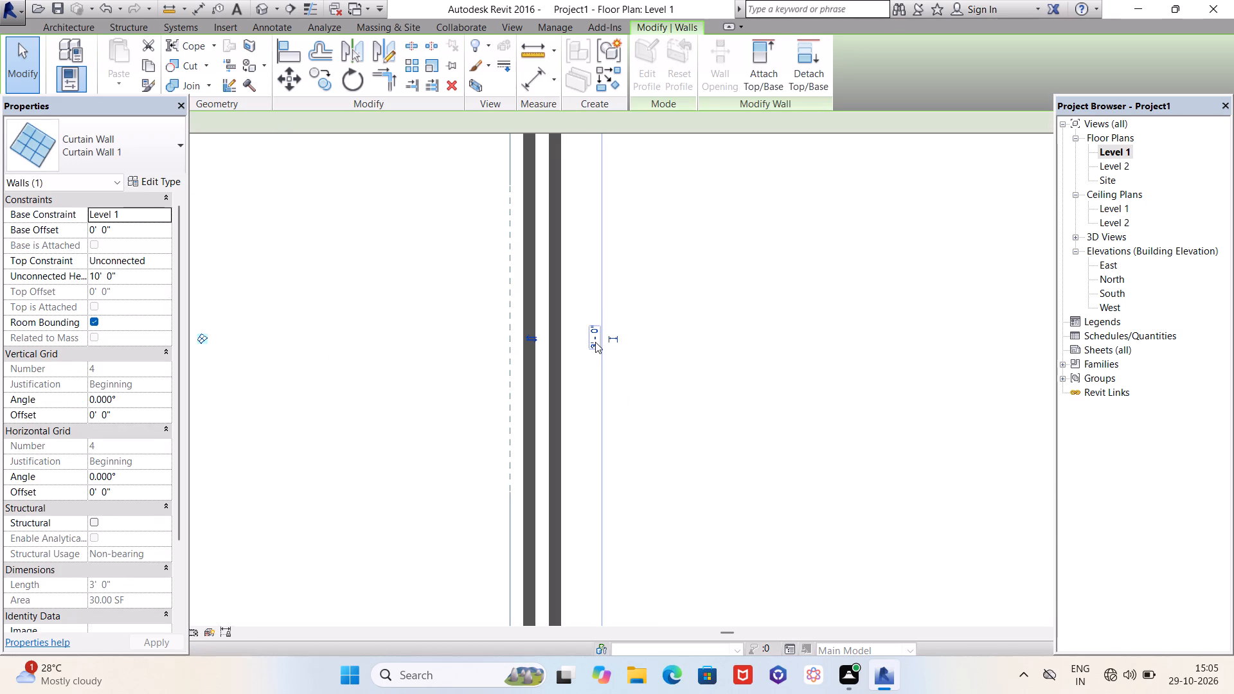
scroll(605, 341, "down", 8)
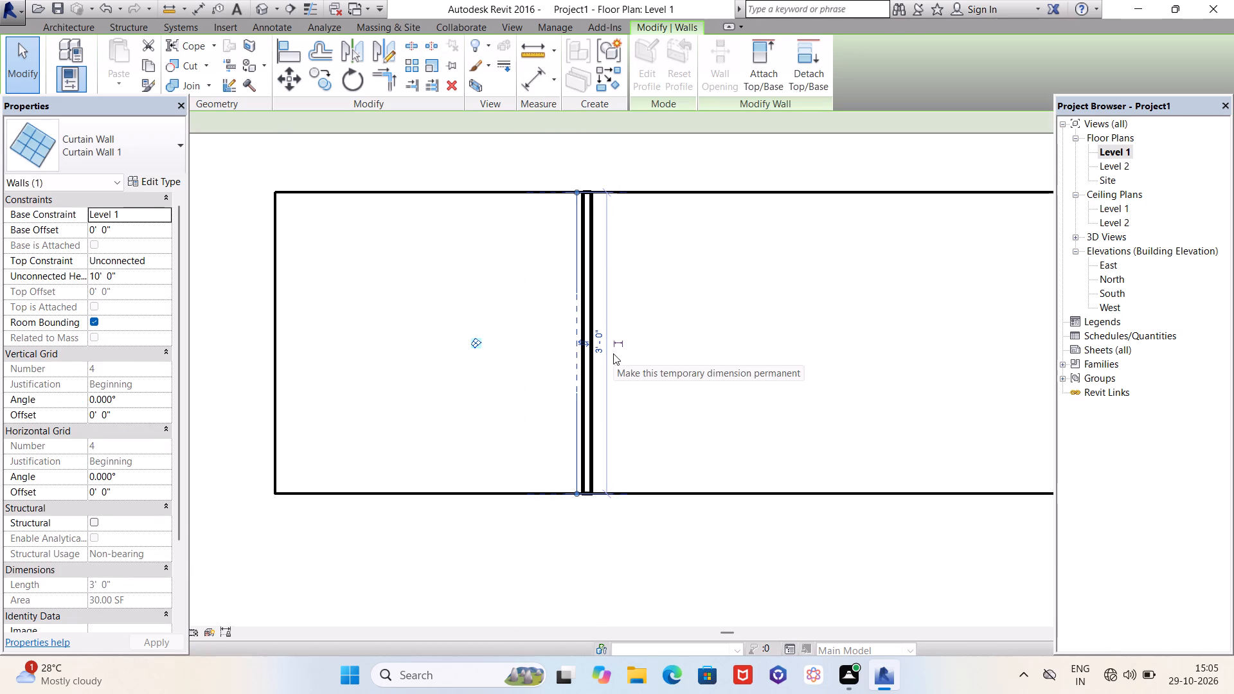
key("Escape")
Review the type properties and the available wall types for the curtain wall on the upper island countertop.
scroll(321, 396, "down", 3)
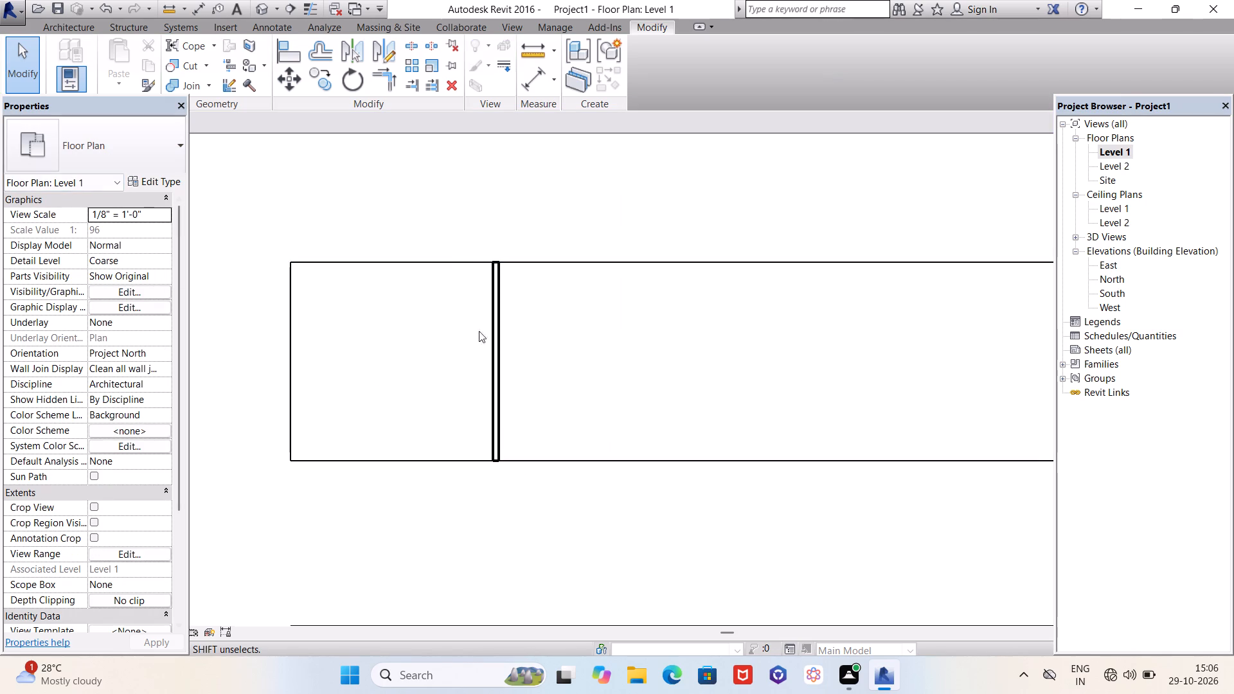
left_click(494, 349)
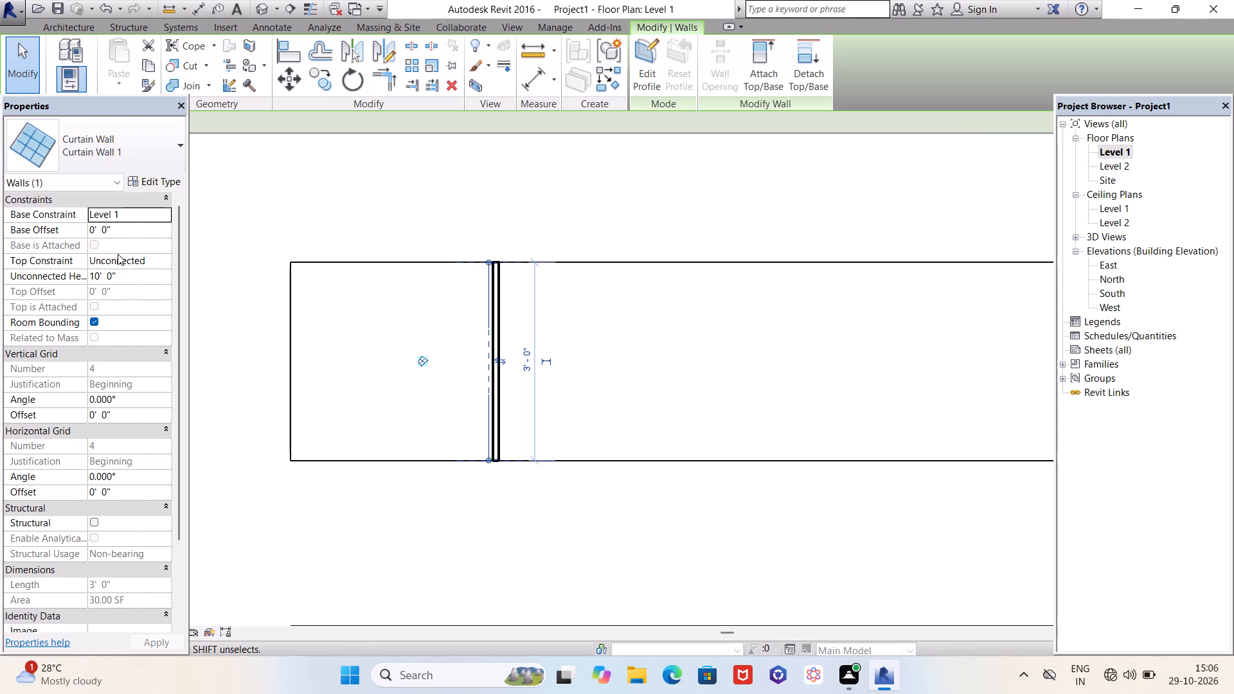
left_click(160, 185)
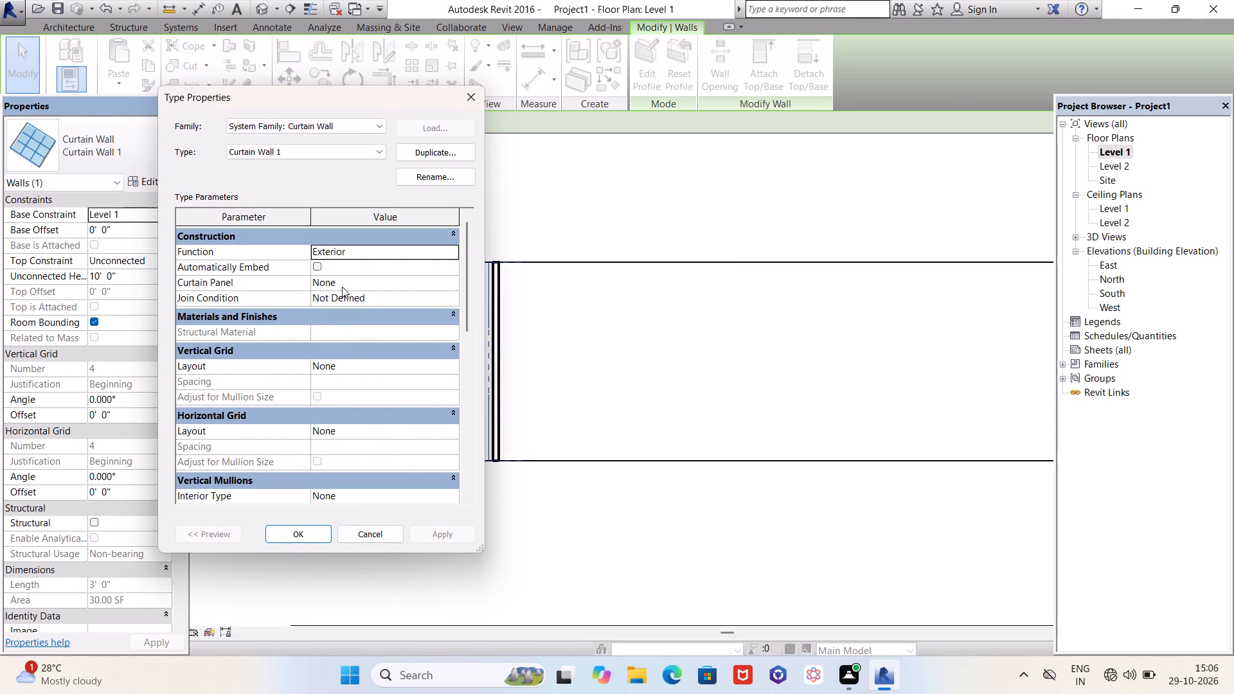
left_click(300, 538)
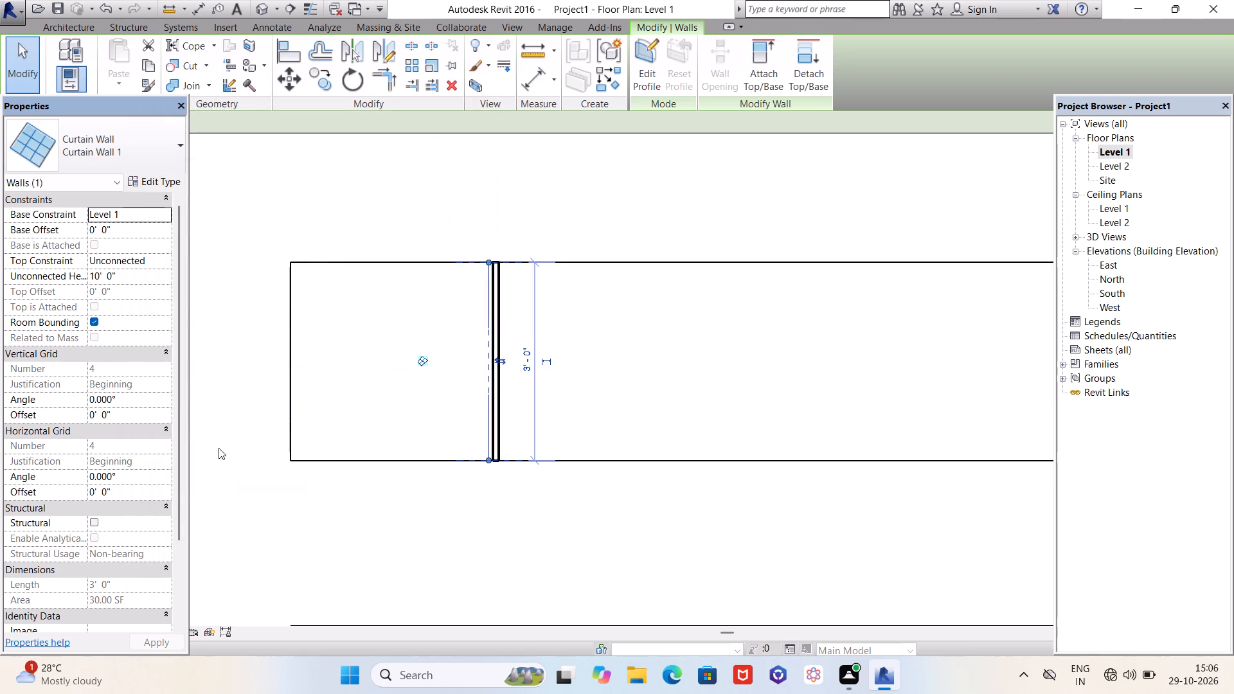
left_click(120, 159)
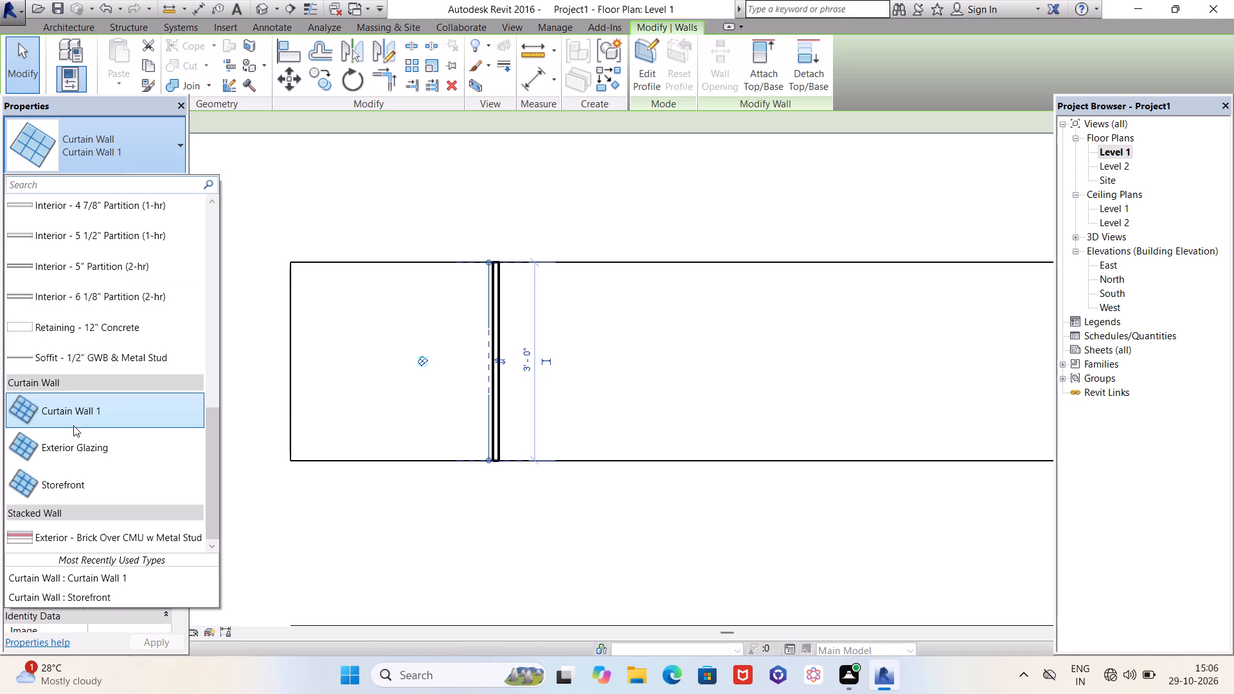
left_click(296, 236)
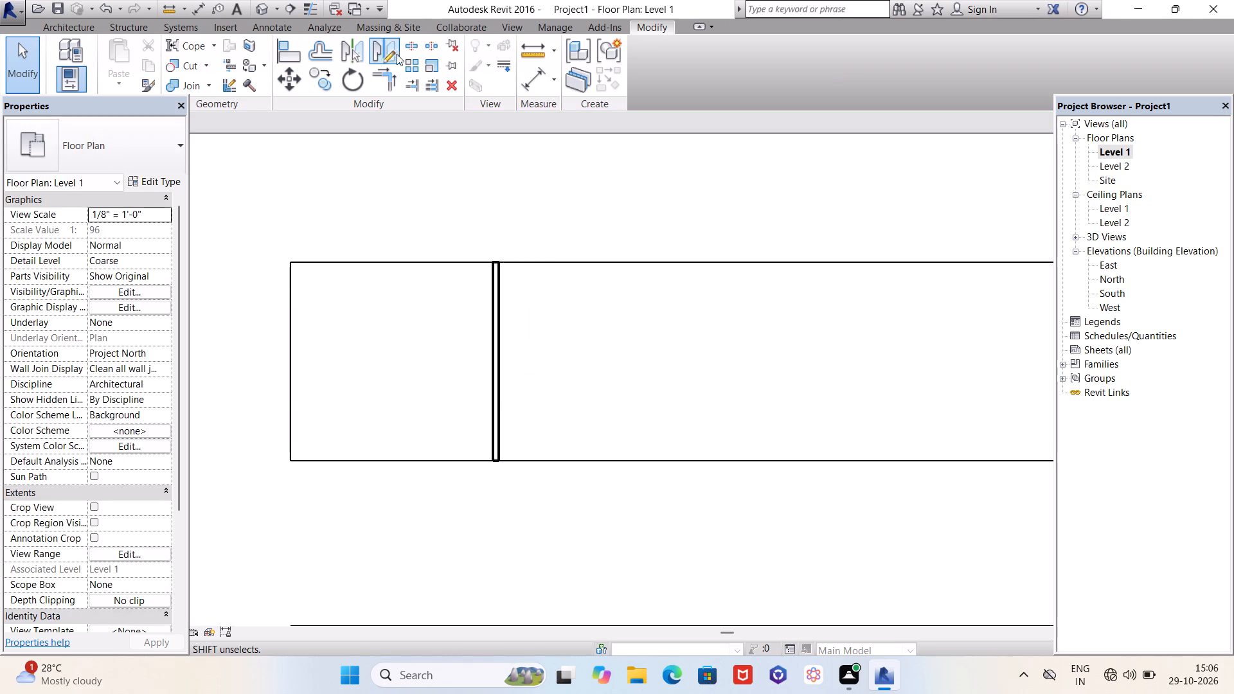
In the 3D view, set the base offset of the curtain wall at the island countertop to 3'.
left_click(261, 6)
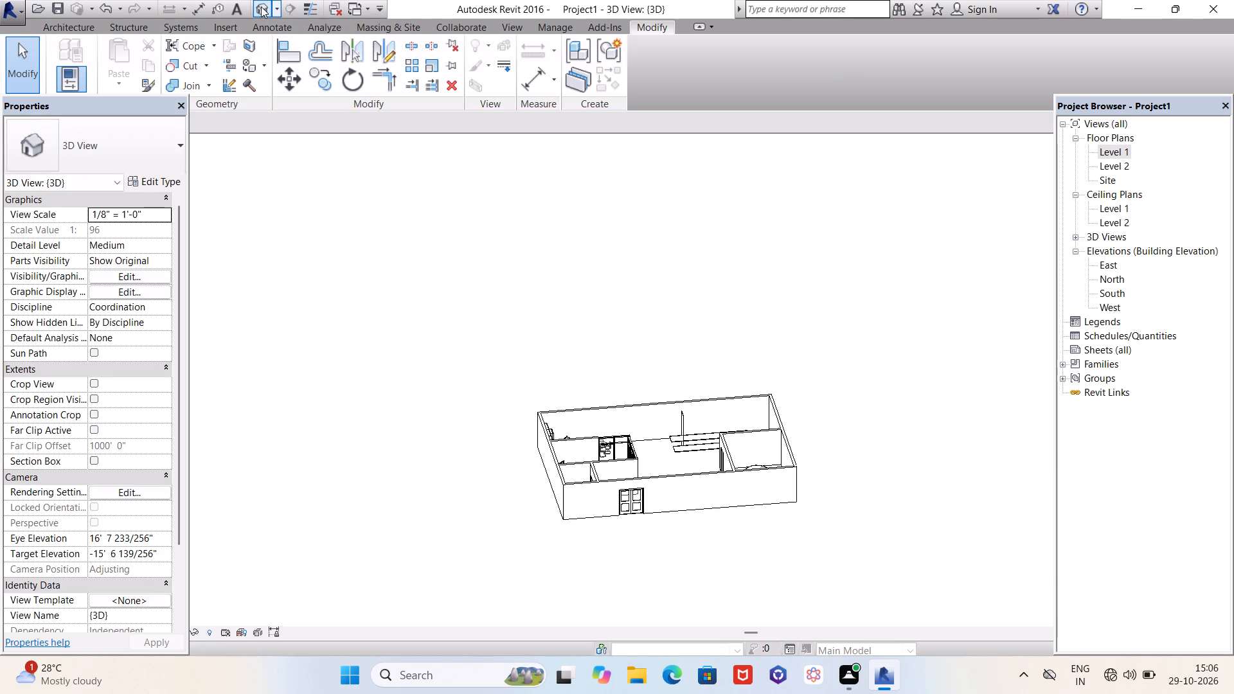
scroll(693, 458, "up", 11)
scroll(641, 414, "up", 5)
scroll(614, 445, "down", 2)
middle_click_drag(541, 428, 636, 427, "shift")
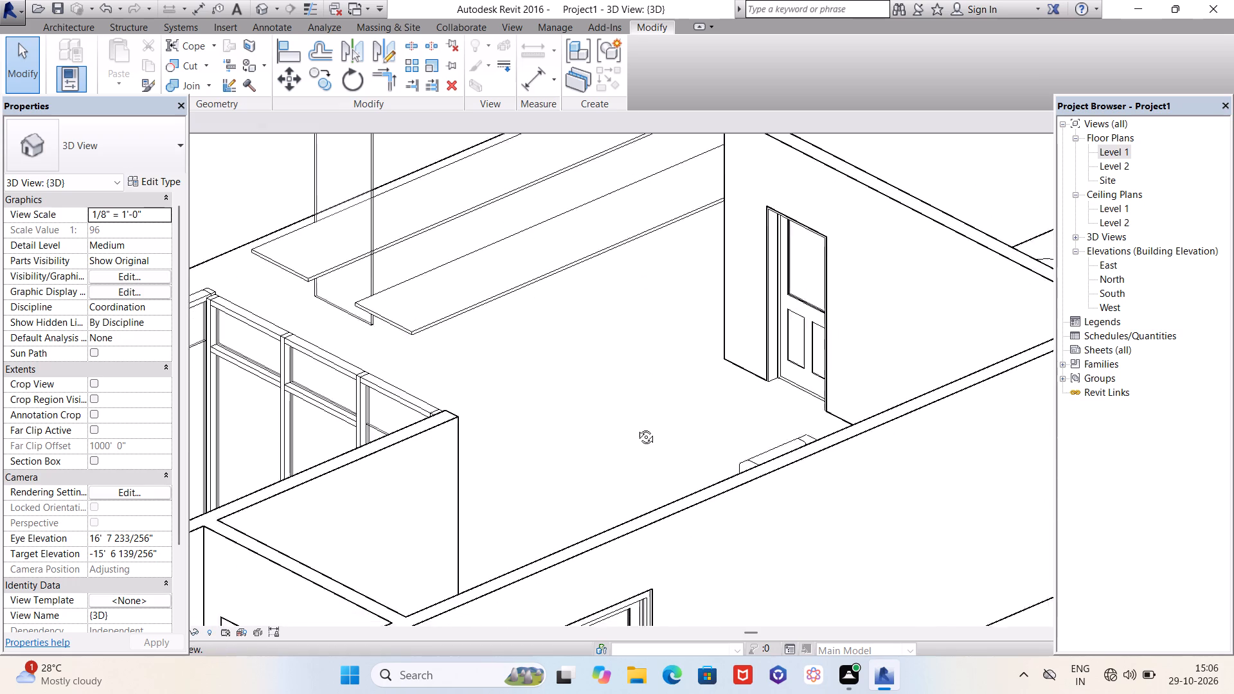
middle_click_drag(636, 427, 638, 427, "shift")
scroll(638, 427, "down", 4)
scroll(483, 263, "up", 4)
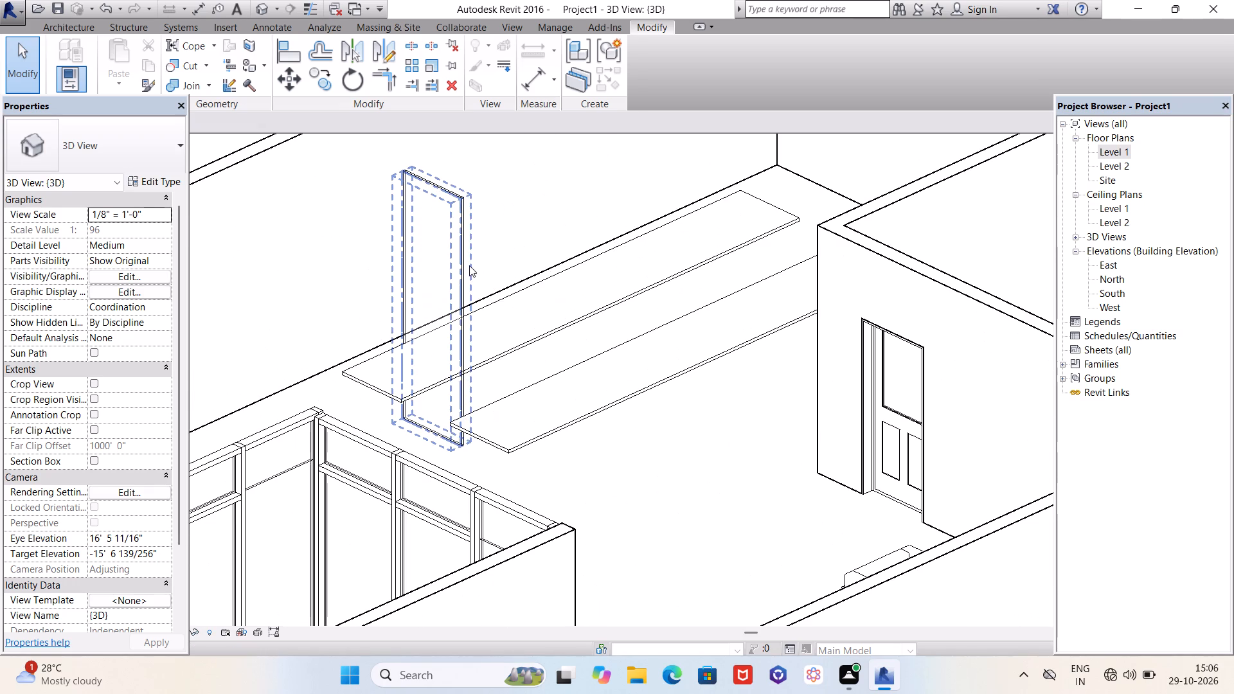
left_click(464, 271)
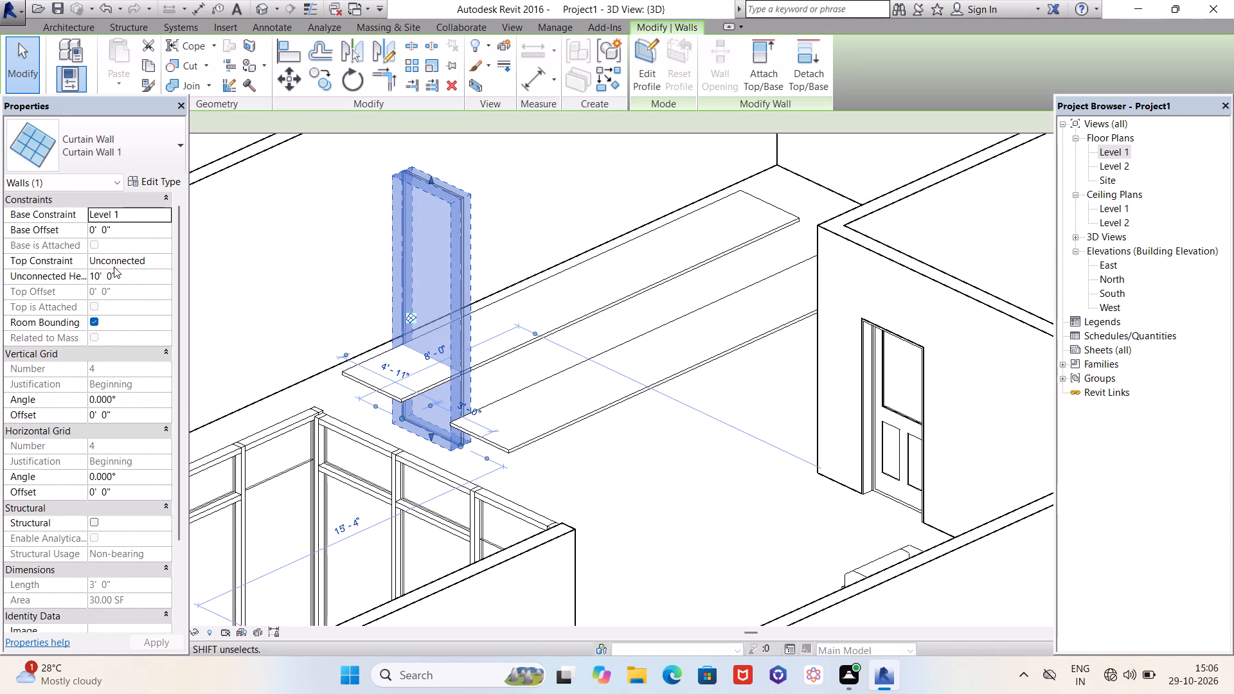
left_click(114, 229)
left_click_drag(114, 229, 85, 231)
type("3'")
key("Return")
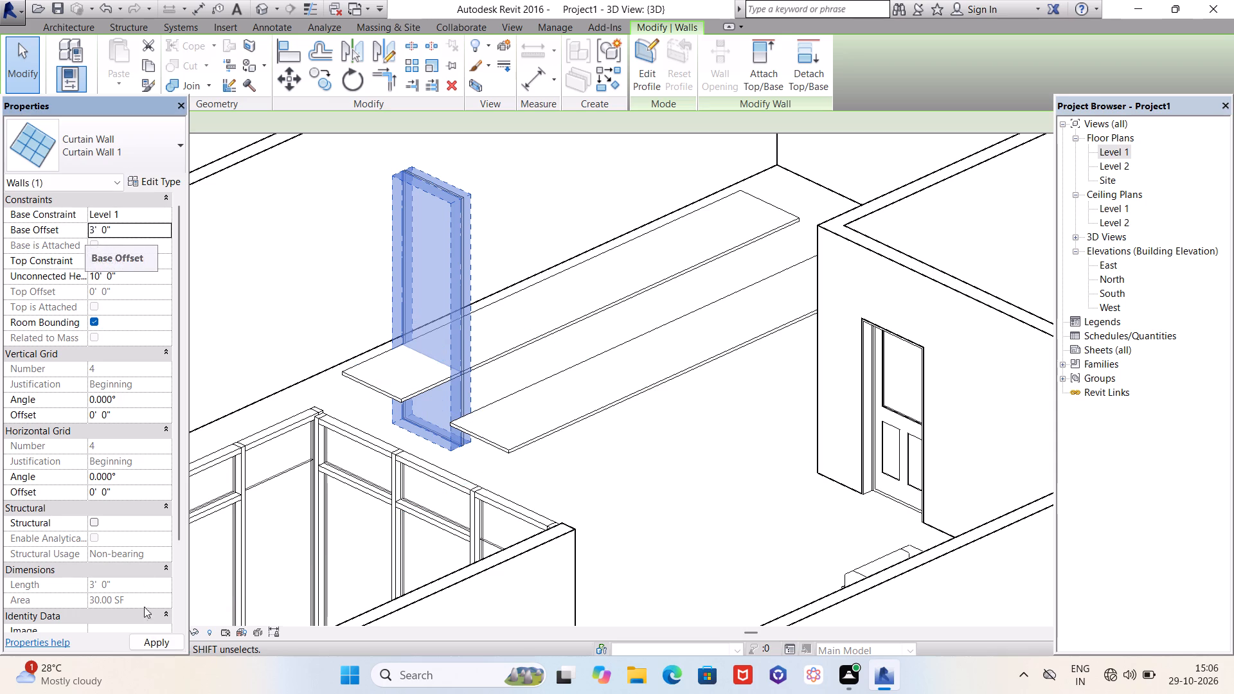
left_click(141, 641)
Set the unconnected height of the countertop curtain wall to 2'.
scroll(528, 404, "down", 2)
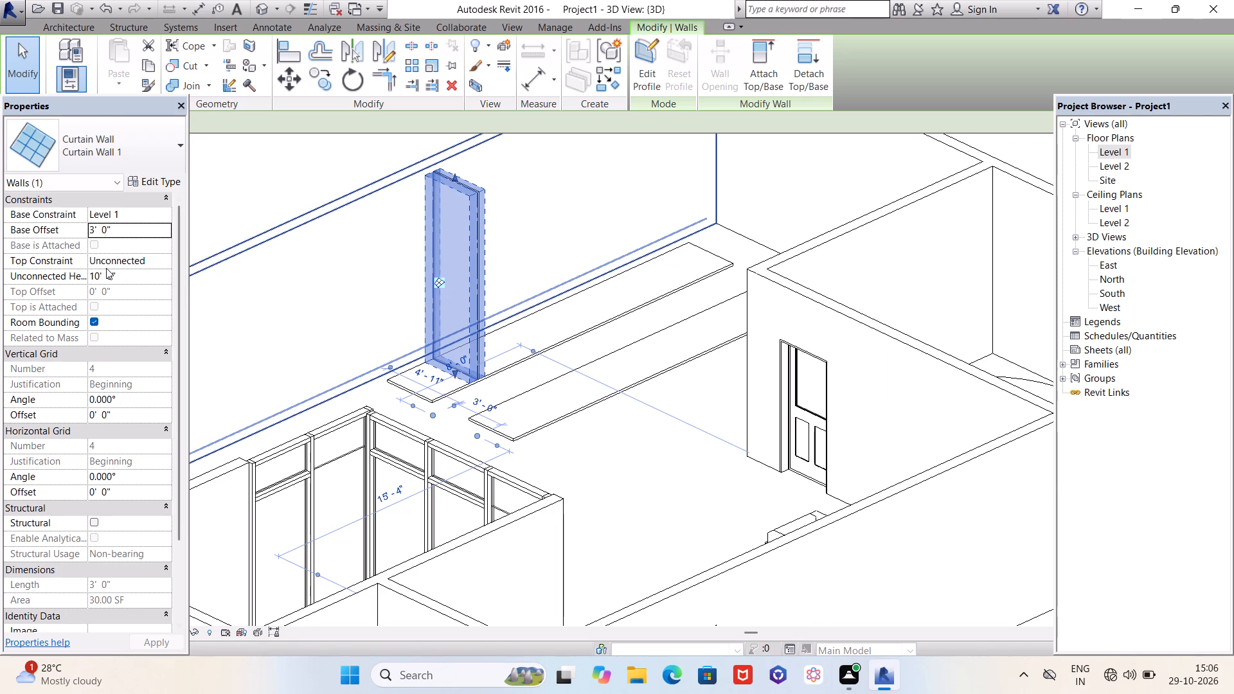
scroll(106, 268, "down", 1)
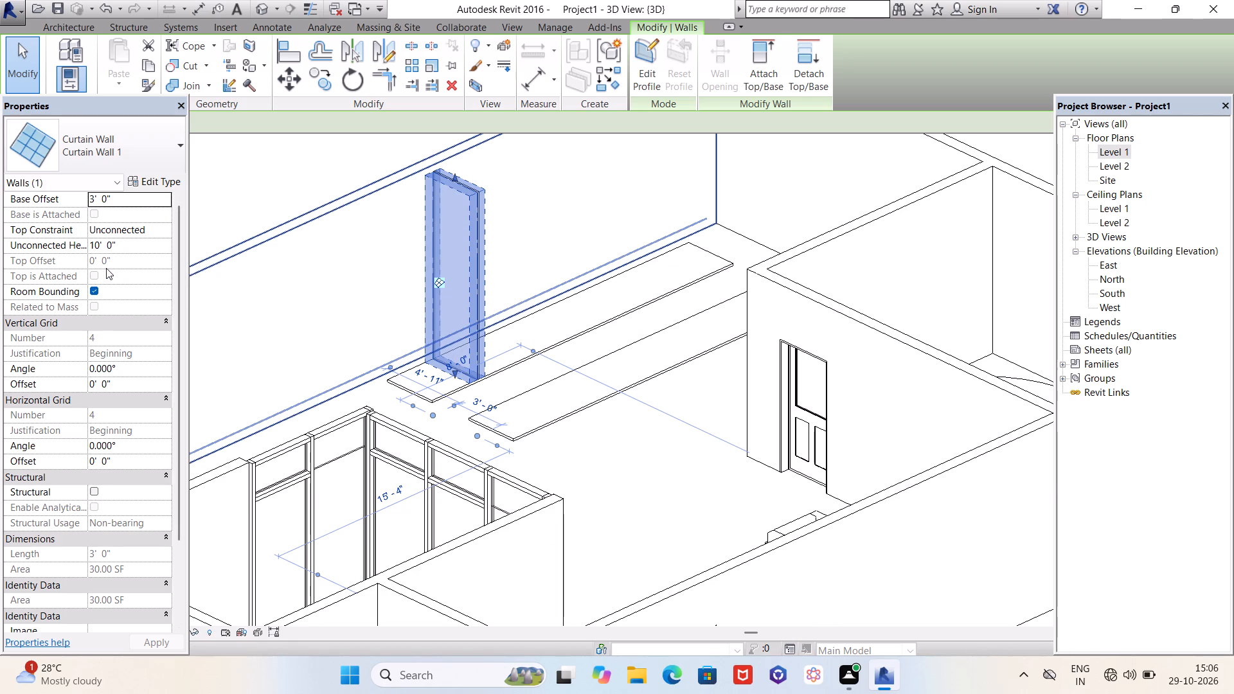
scroll(106, 268, "up", 1)
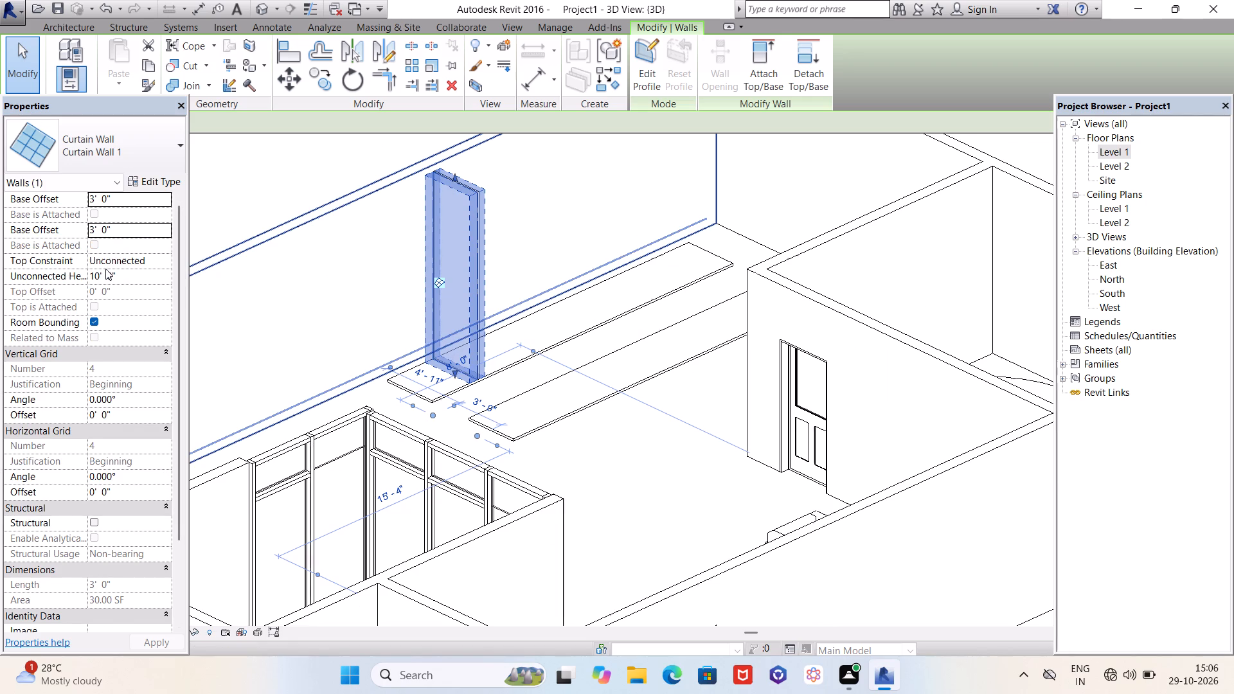
left_click_drag(103, 276, 91, 280)
left_click_drag(102, 273, 97, 280)
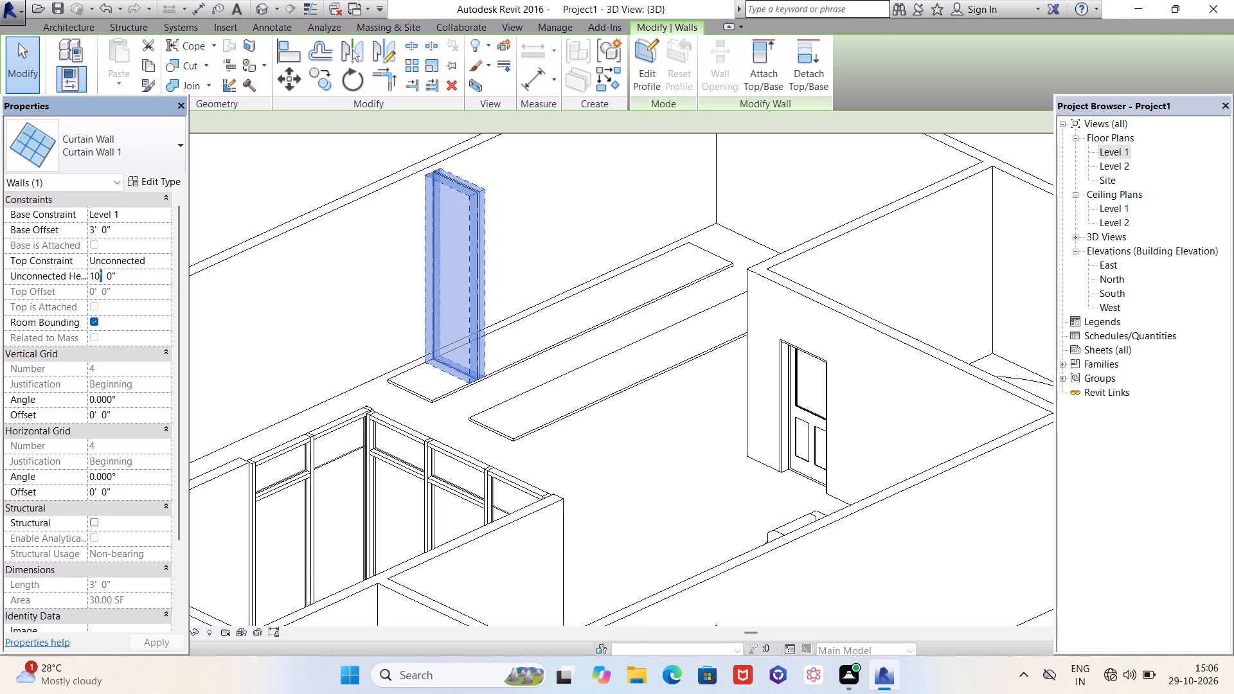
left_click_drag(122, 280, 88, 281)
type("2'")
key("Return")
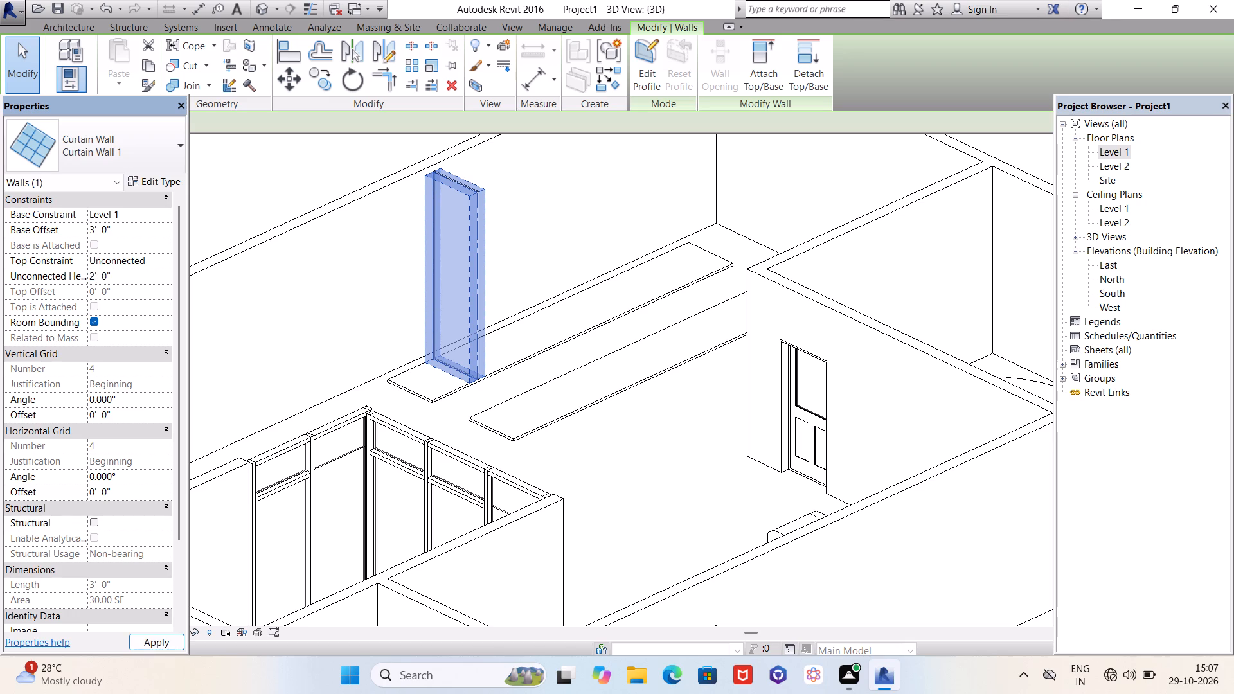
left_click(166, 646)
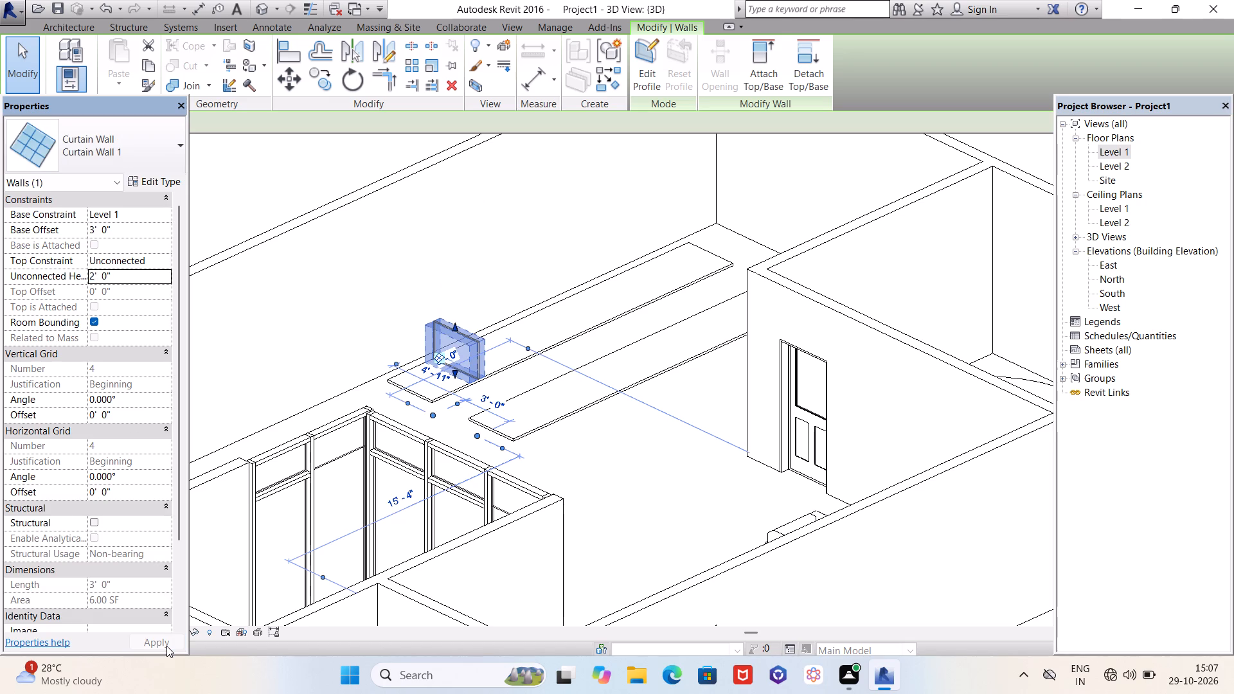
key("Escape")
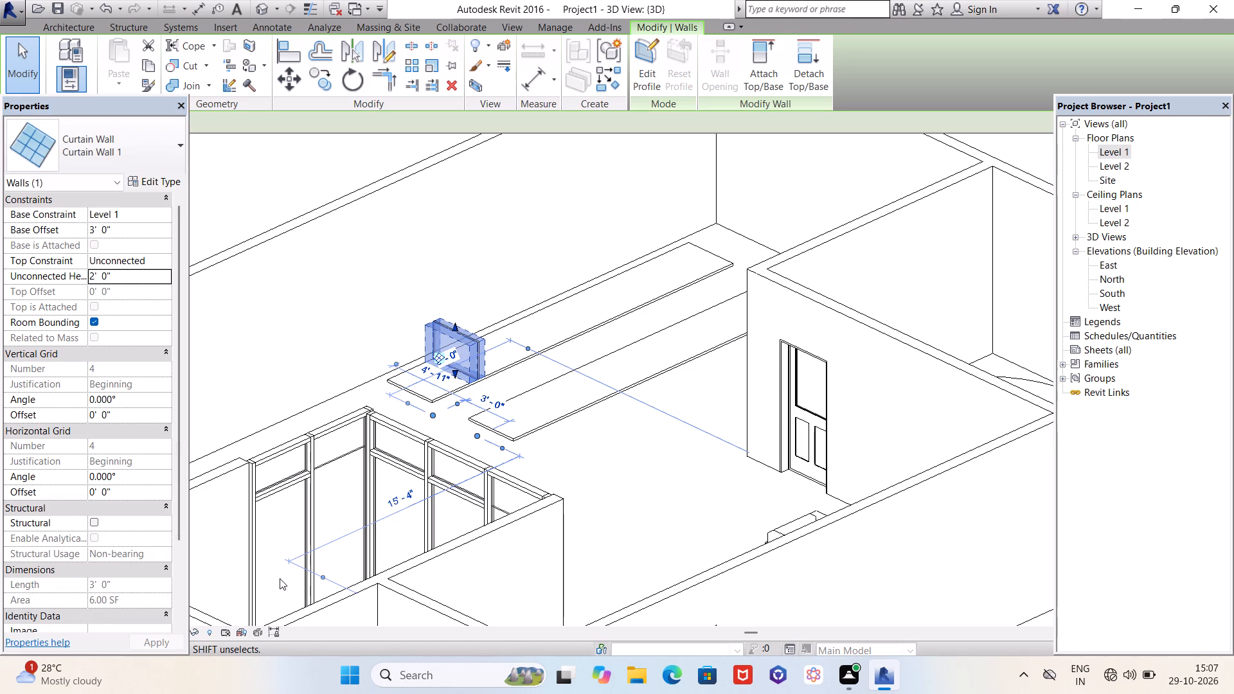
key("Escape")
Return to the Level 1 floor plan and bring both island countertops into view.
scroll(294, 591, "down", 2)
scroll(398, 560, "down", 2)
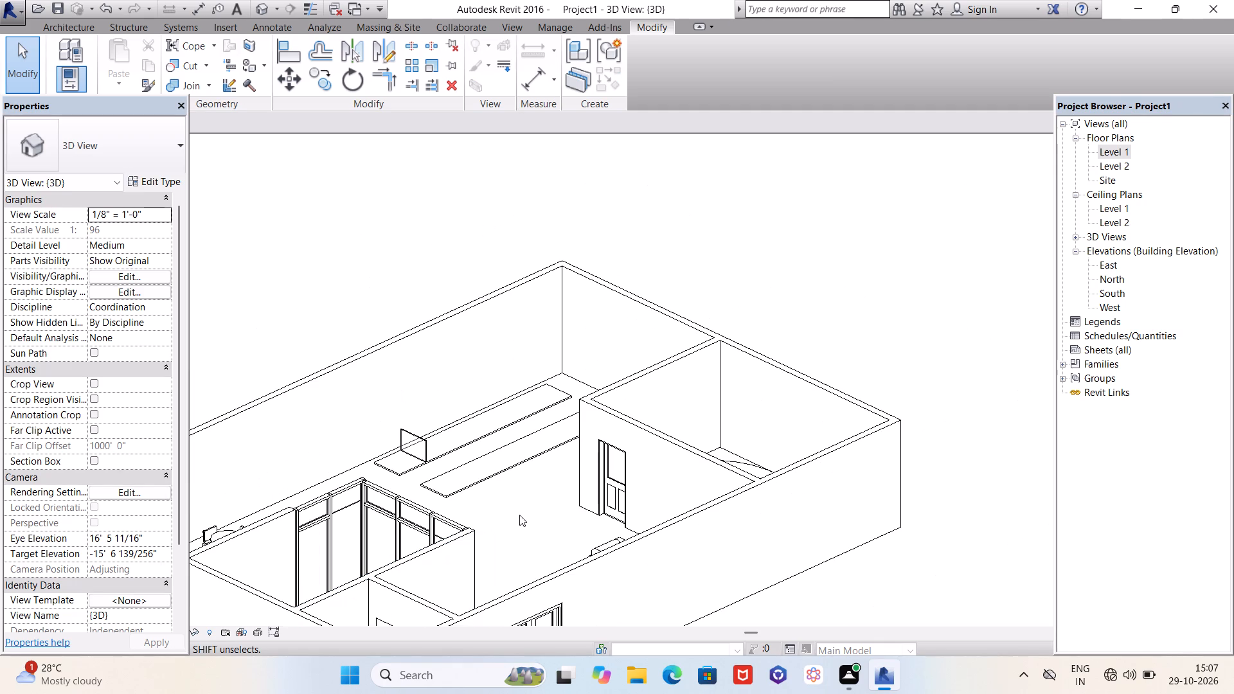
middle_click_drag(531, 524, 440, 556, "shift")
double_click(1114, 148)
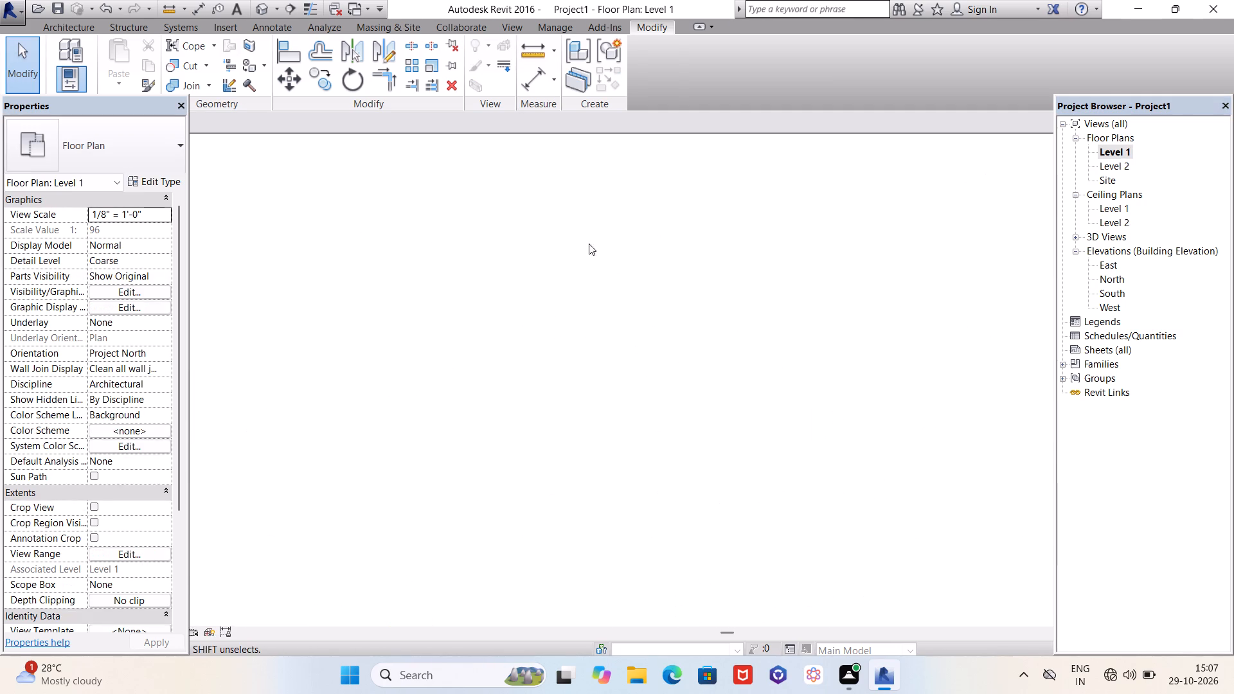
scroll(478, 275, "down", 9)
scroll(468, 323, "up", 1)
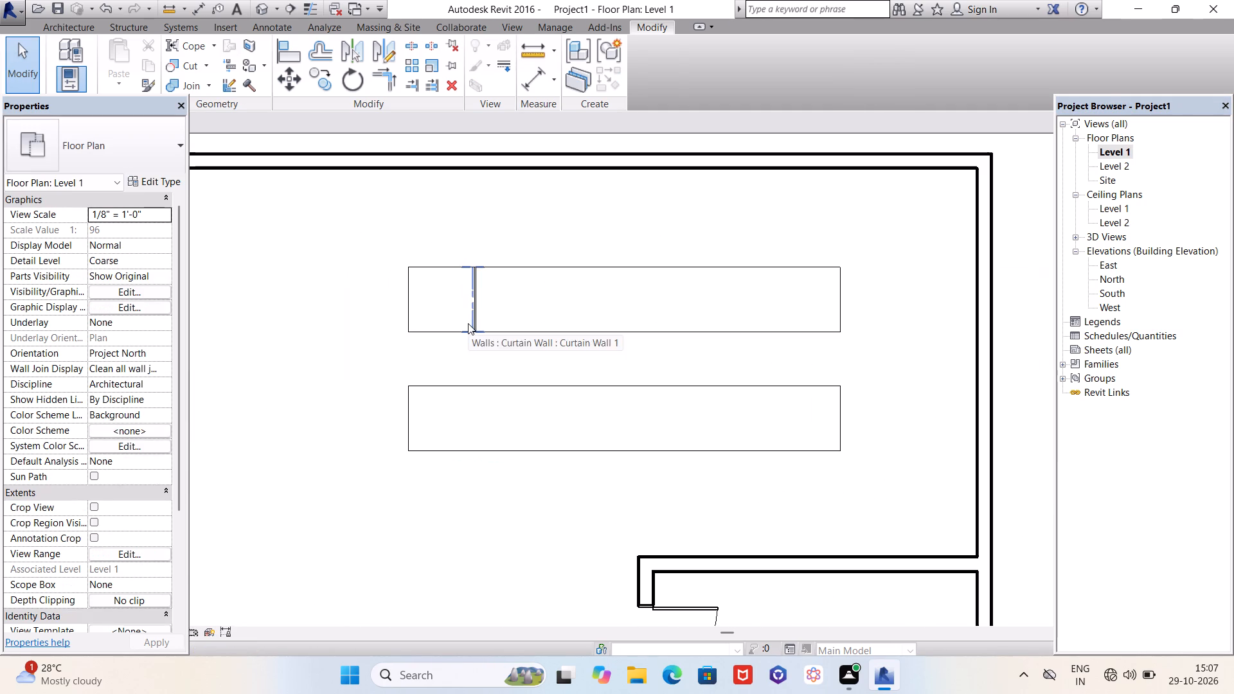
left_click(478, 314)
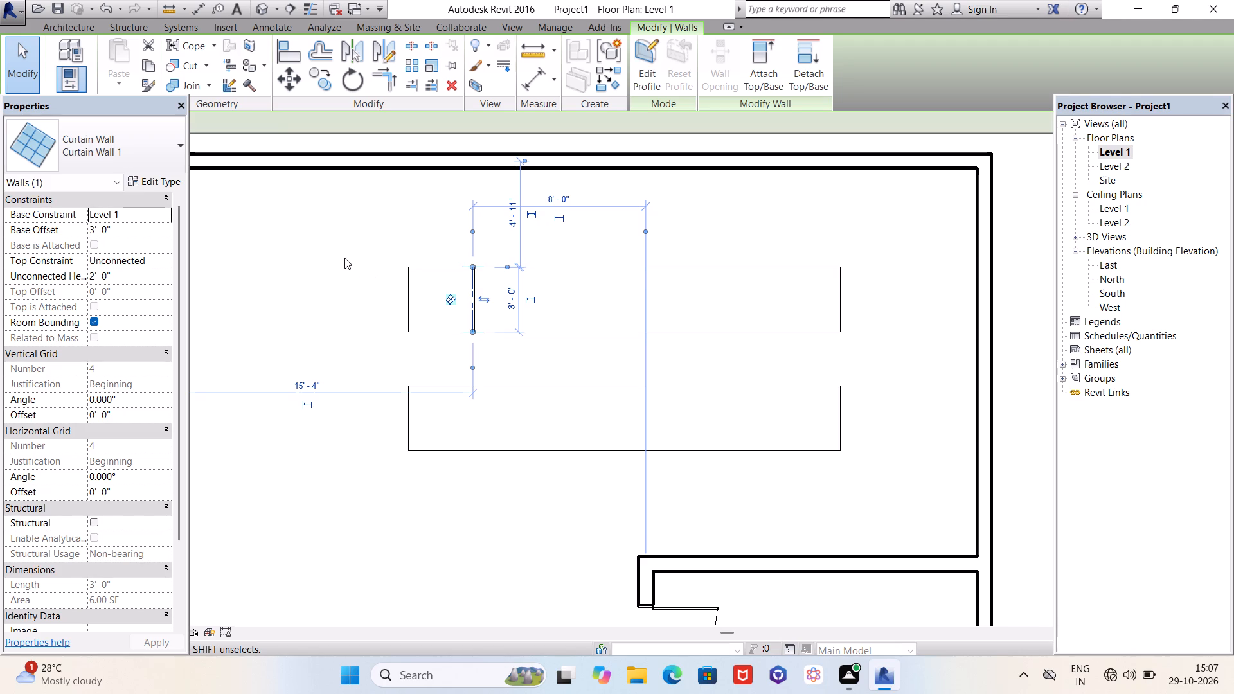
key("Escape")
key("Escape")
key("Escape")
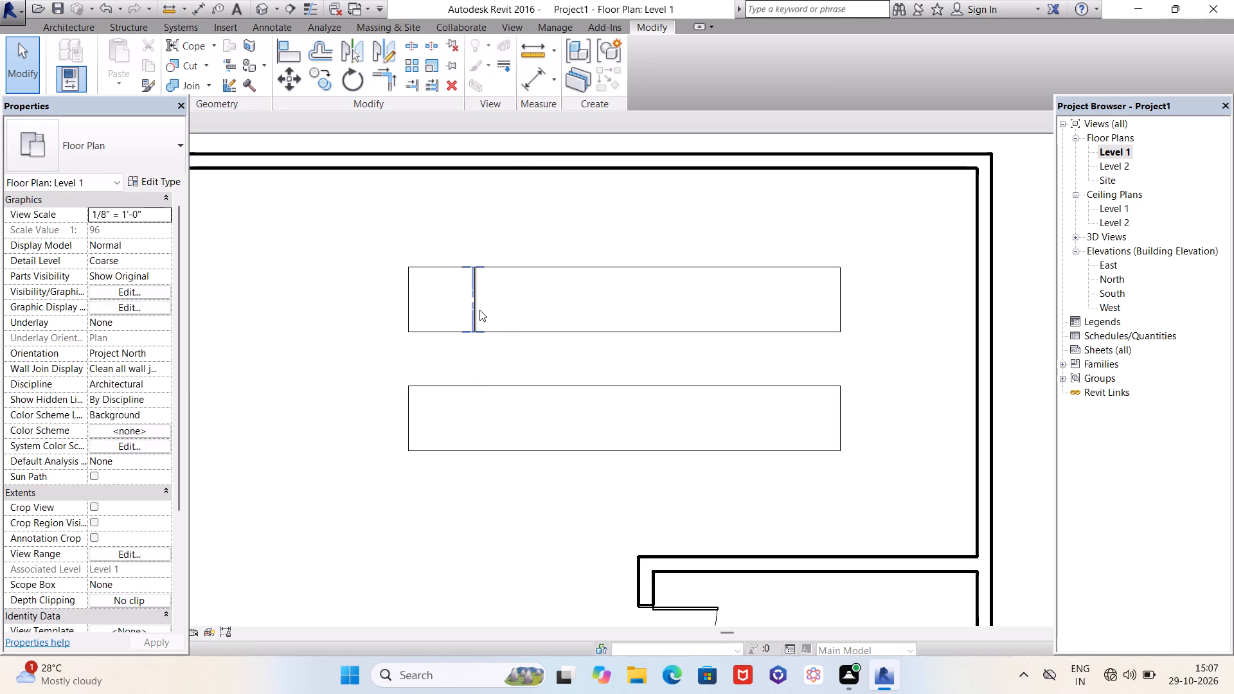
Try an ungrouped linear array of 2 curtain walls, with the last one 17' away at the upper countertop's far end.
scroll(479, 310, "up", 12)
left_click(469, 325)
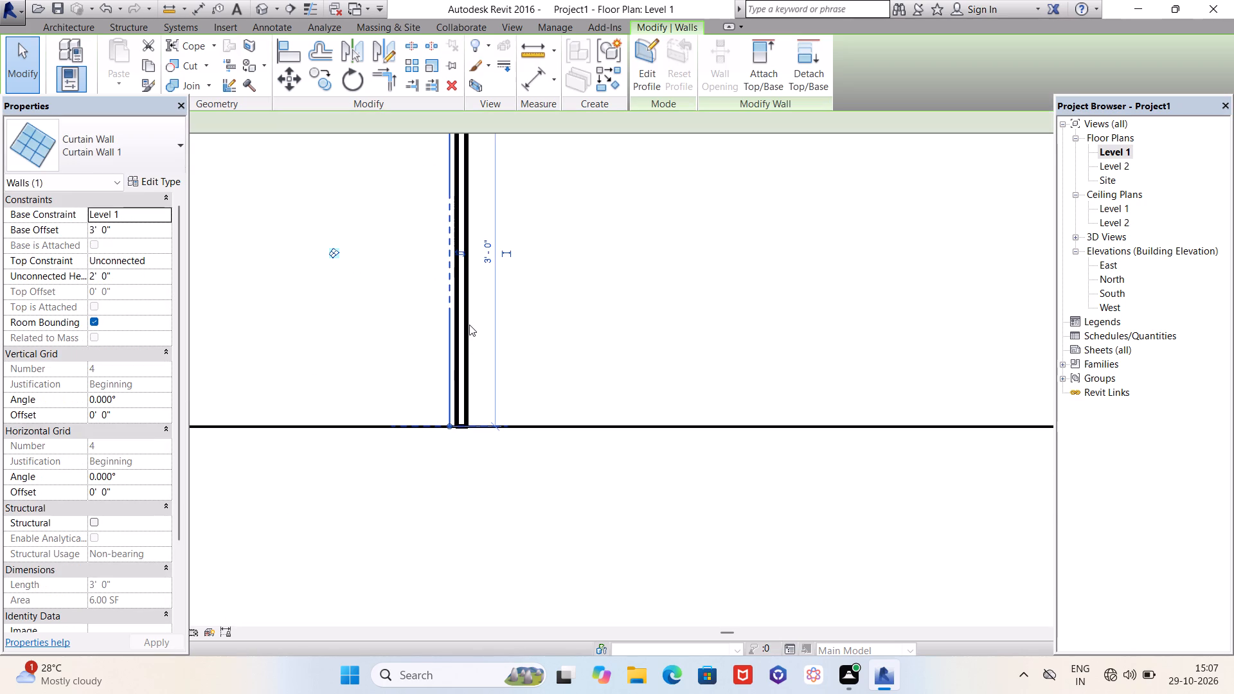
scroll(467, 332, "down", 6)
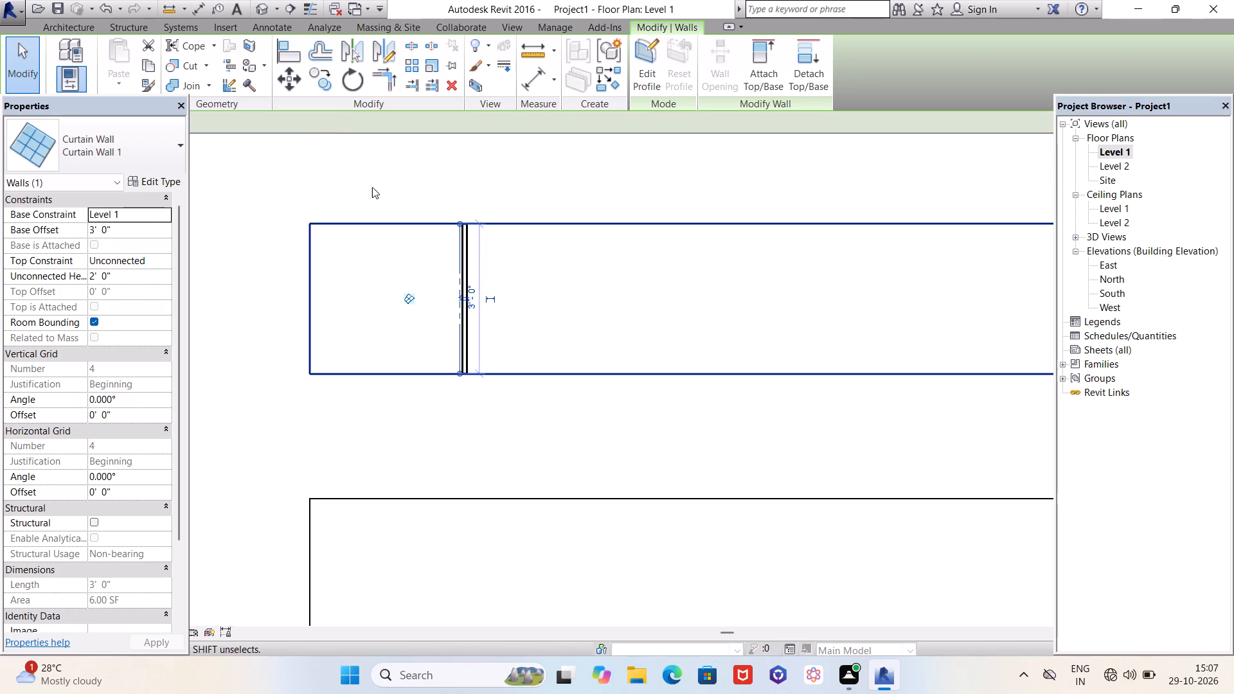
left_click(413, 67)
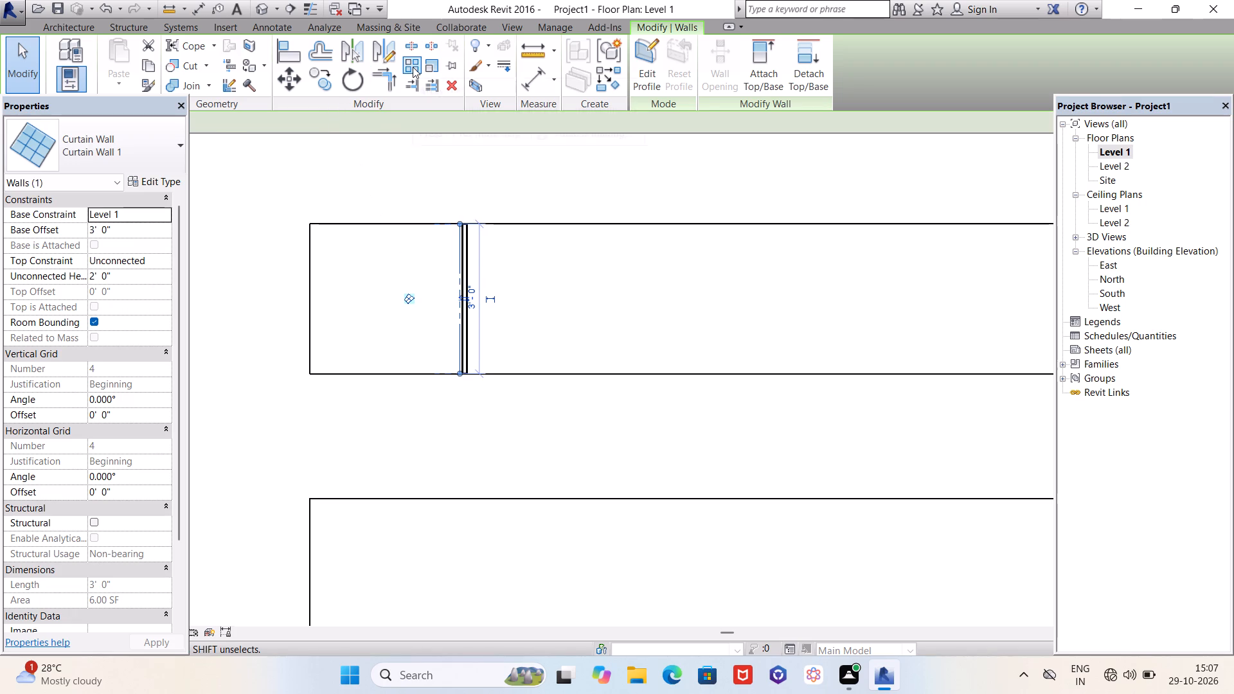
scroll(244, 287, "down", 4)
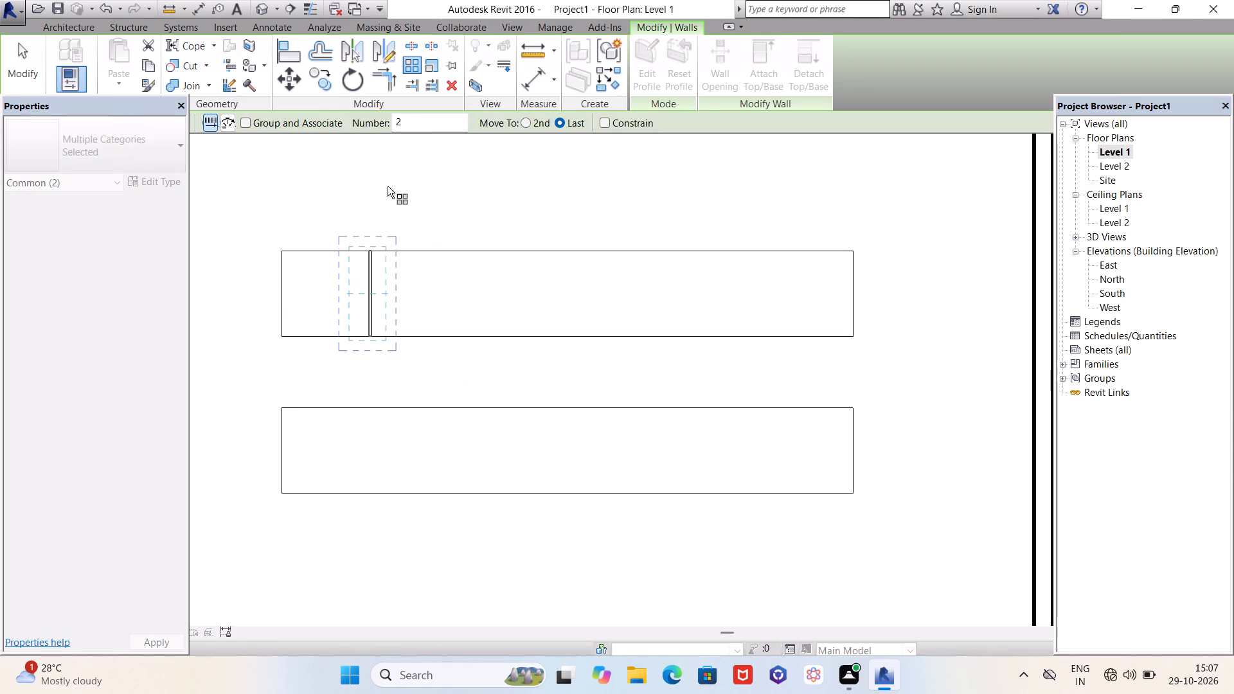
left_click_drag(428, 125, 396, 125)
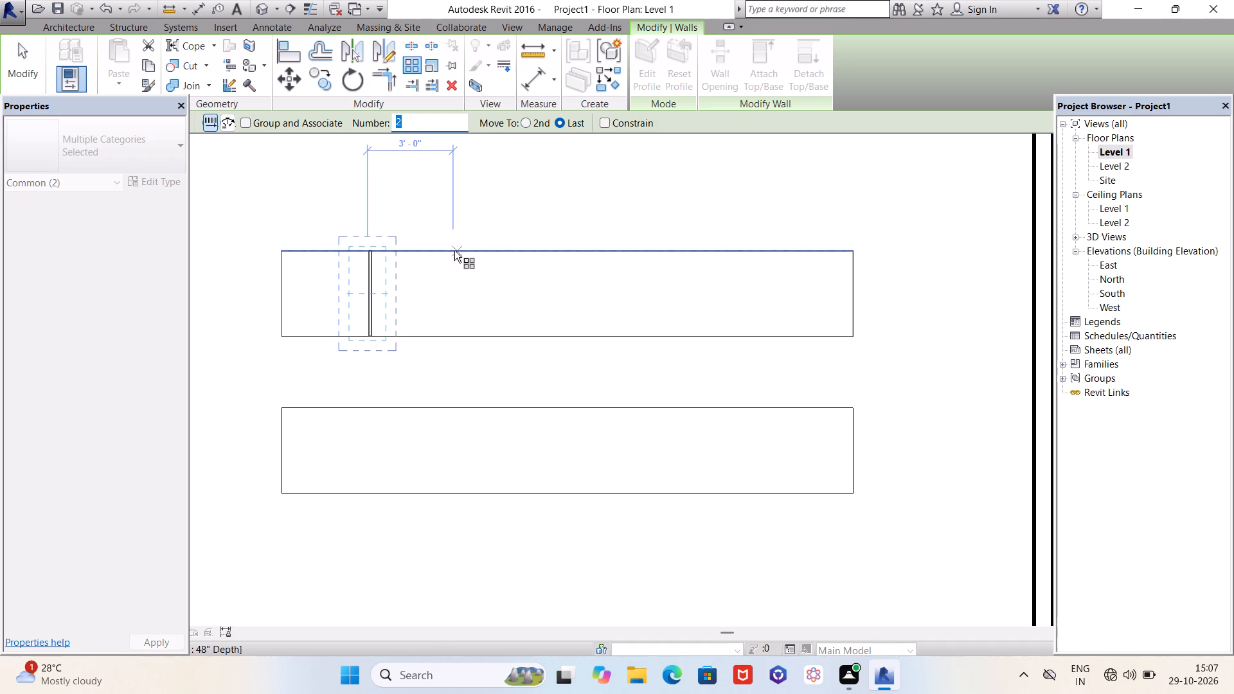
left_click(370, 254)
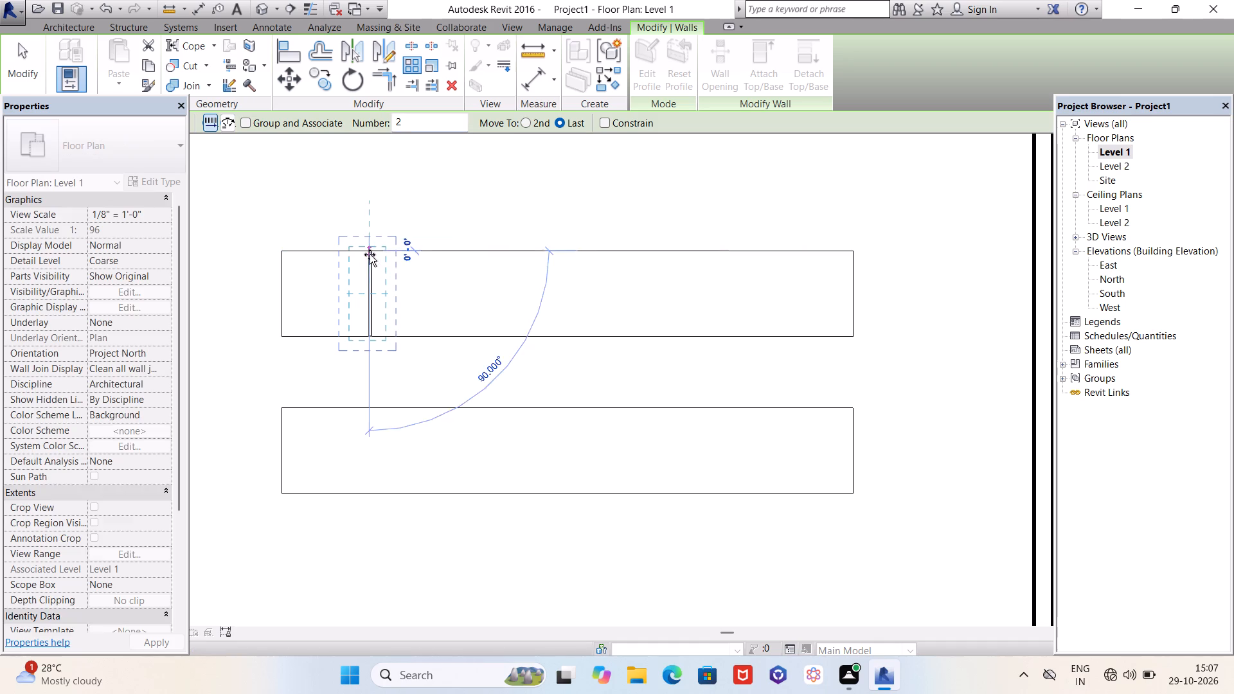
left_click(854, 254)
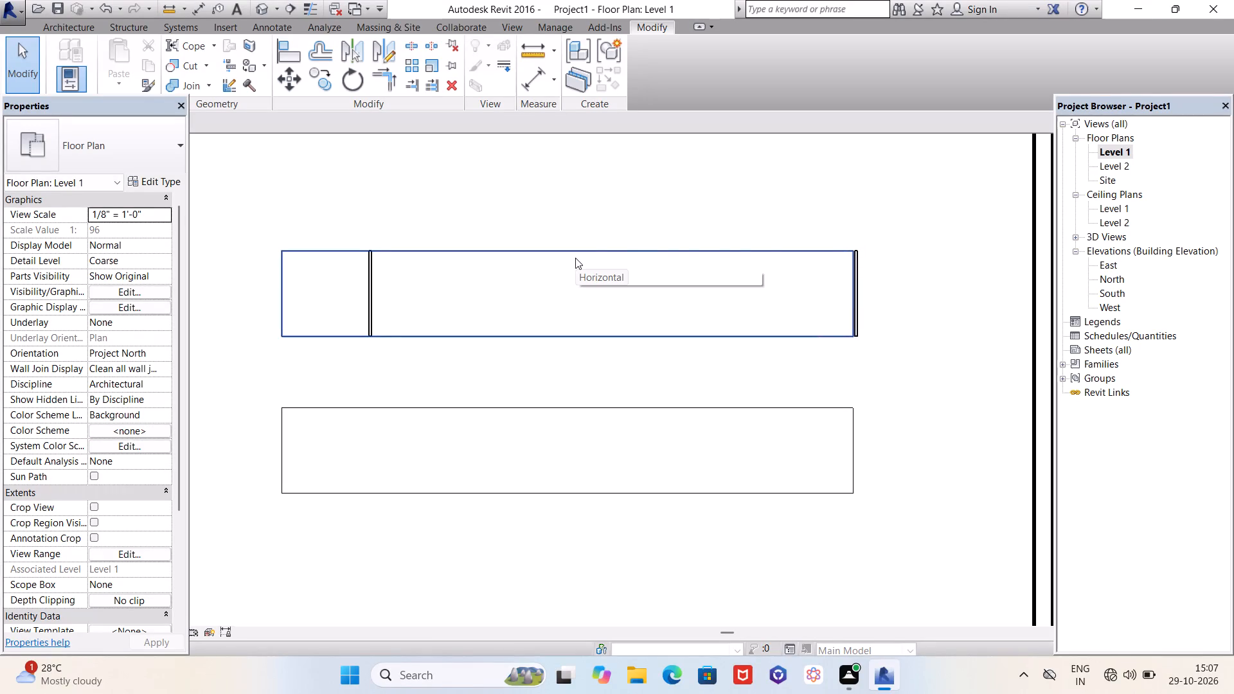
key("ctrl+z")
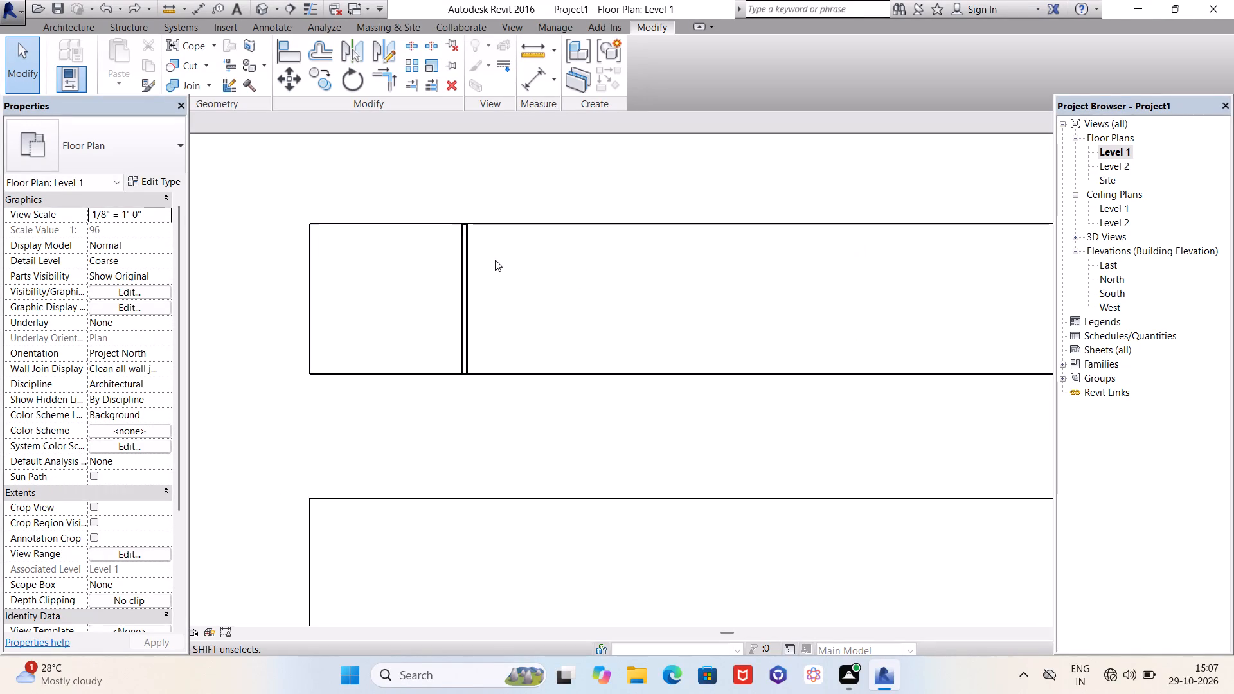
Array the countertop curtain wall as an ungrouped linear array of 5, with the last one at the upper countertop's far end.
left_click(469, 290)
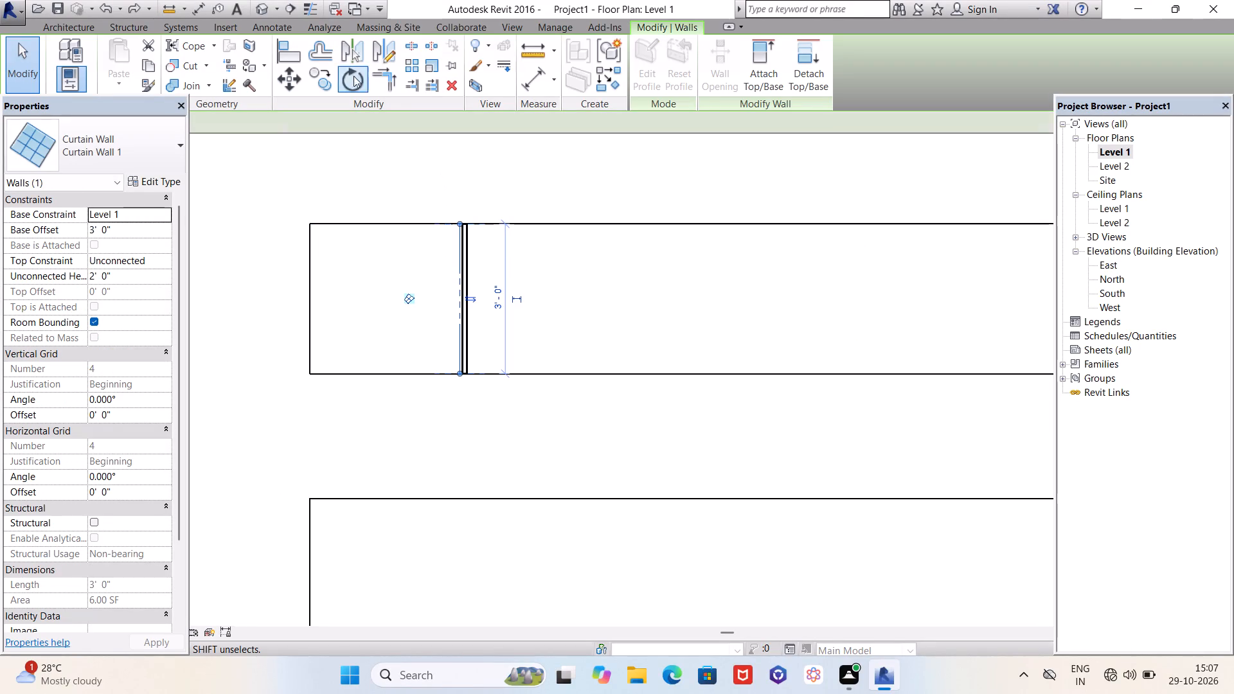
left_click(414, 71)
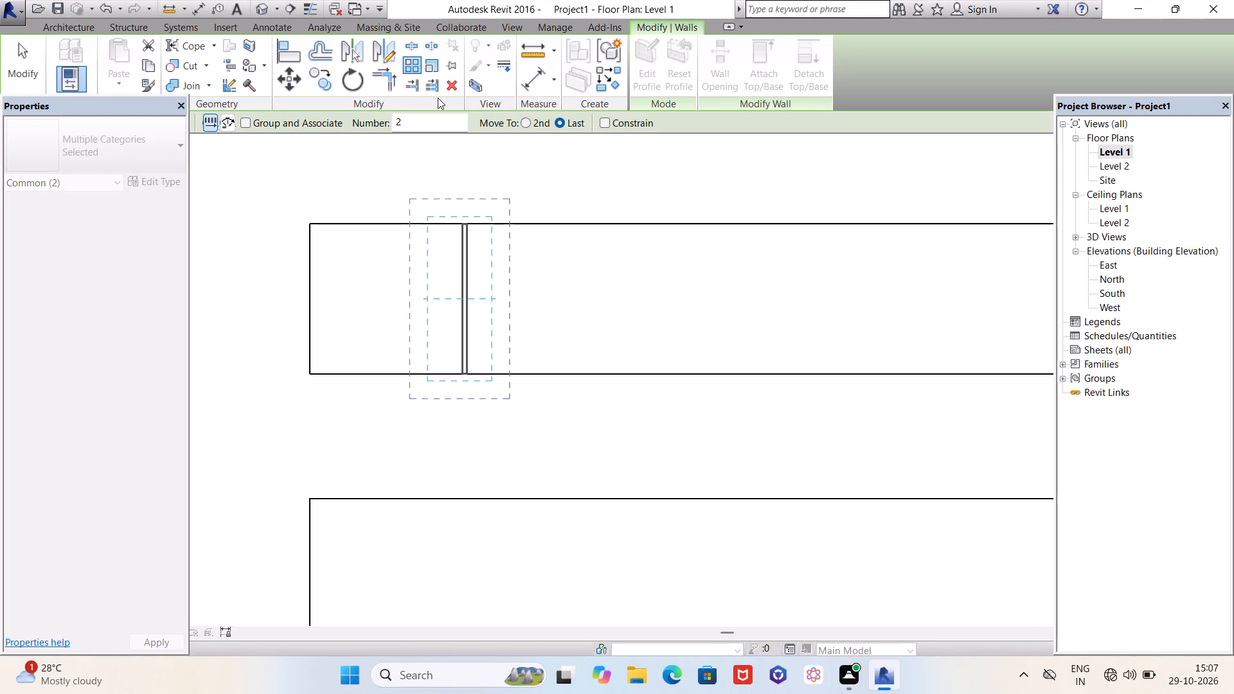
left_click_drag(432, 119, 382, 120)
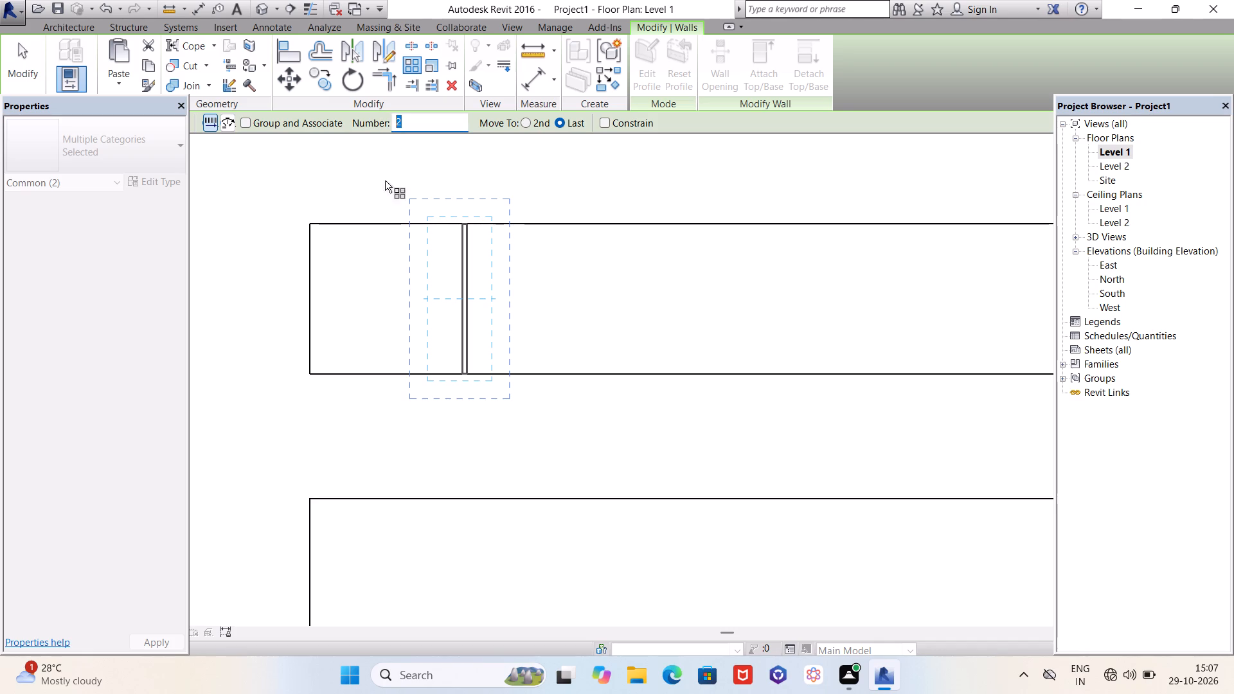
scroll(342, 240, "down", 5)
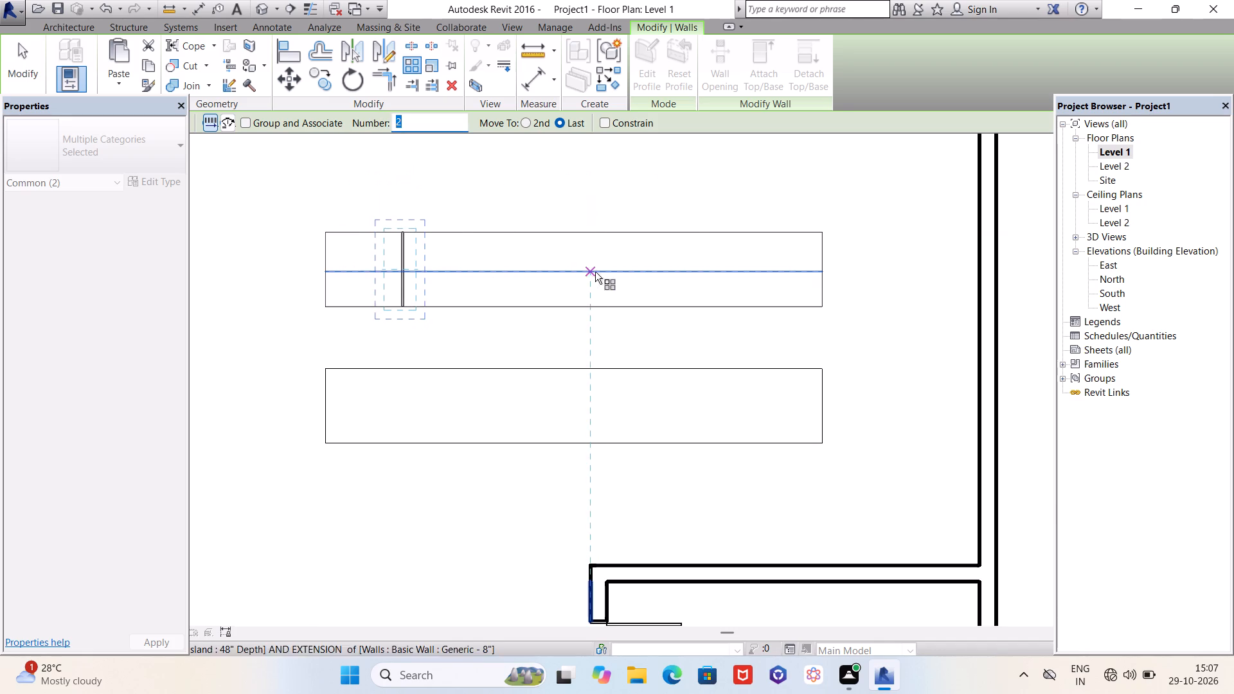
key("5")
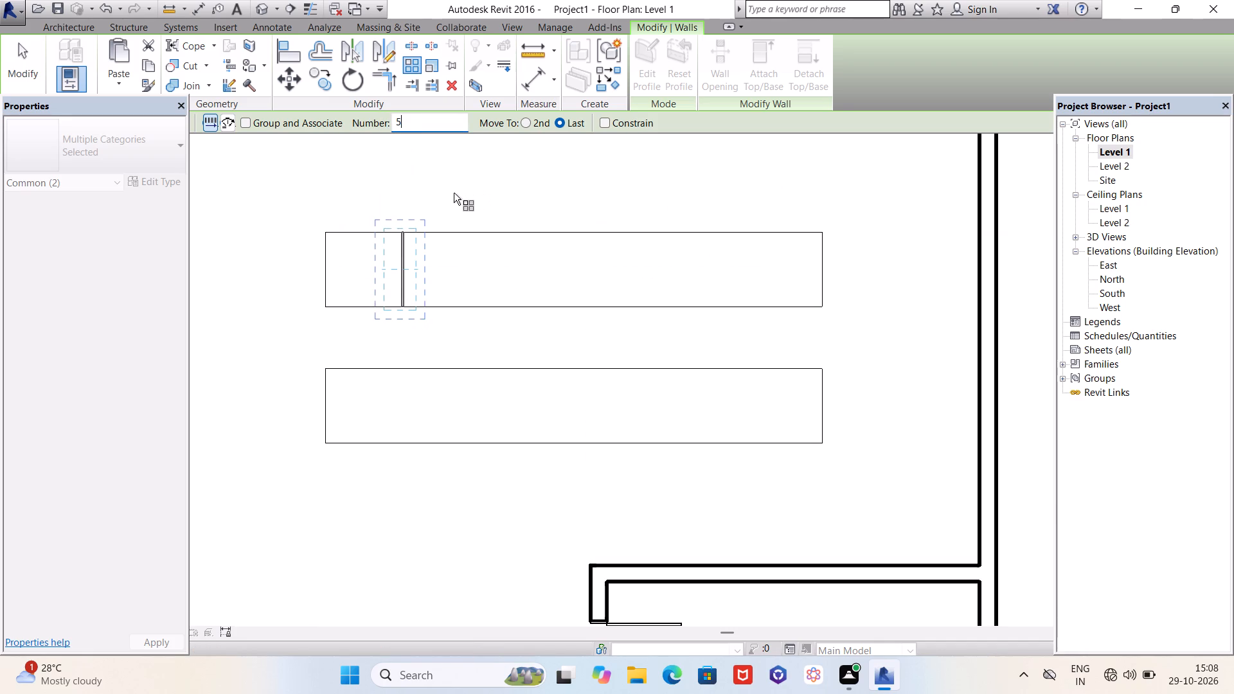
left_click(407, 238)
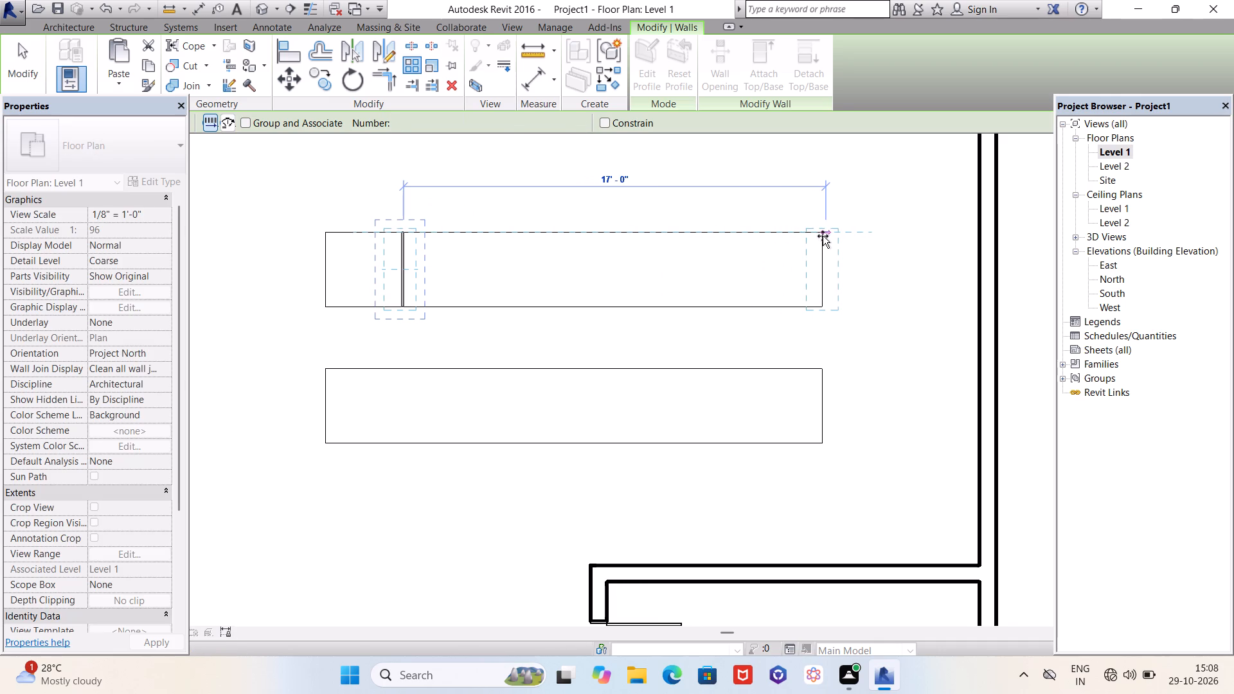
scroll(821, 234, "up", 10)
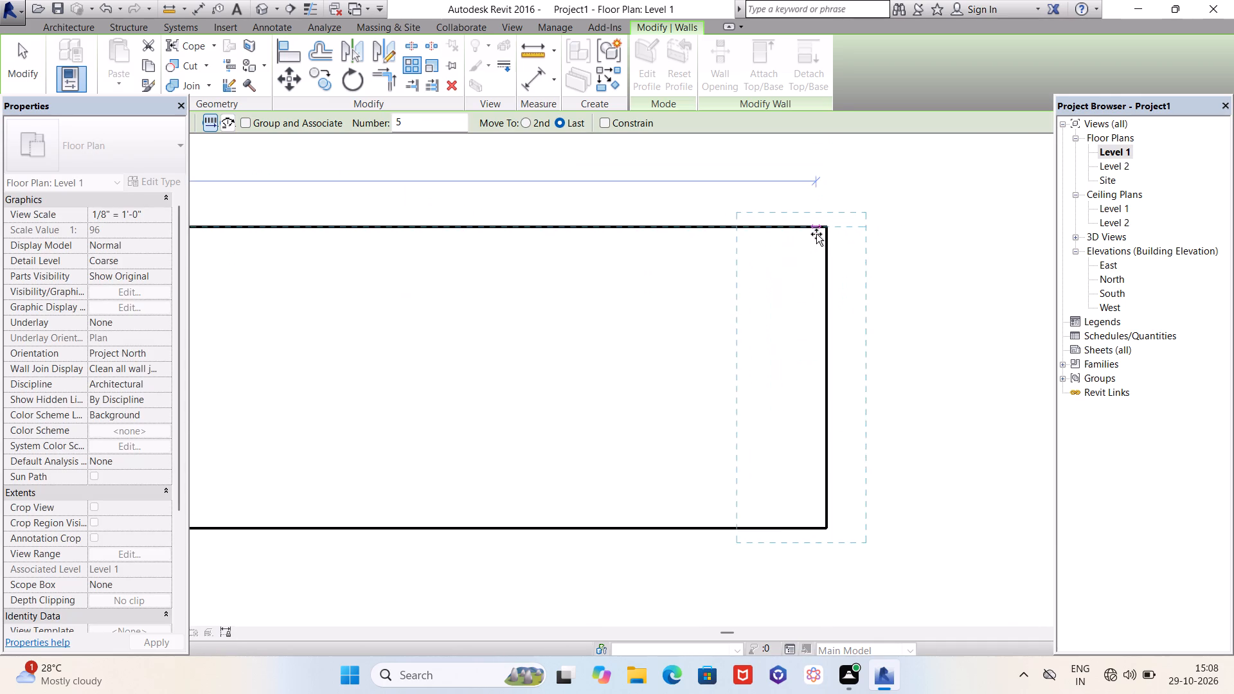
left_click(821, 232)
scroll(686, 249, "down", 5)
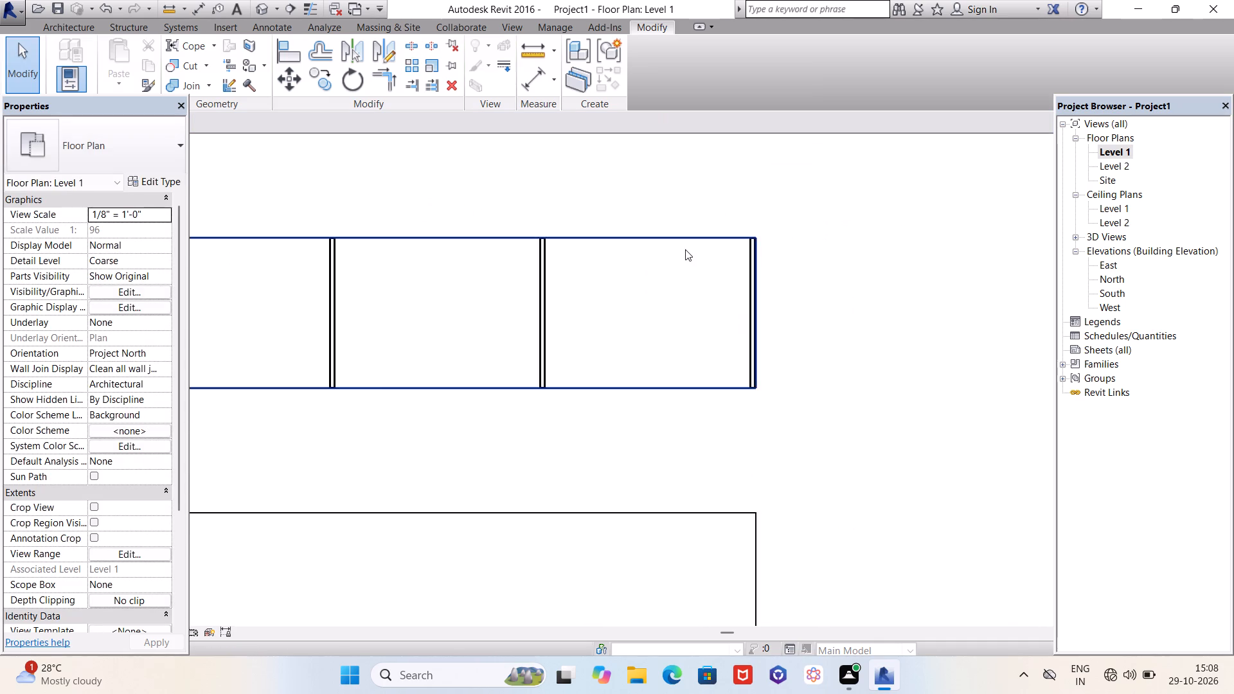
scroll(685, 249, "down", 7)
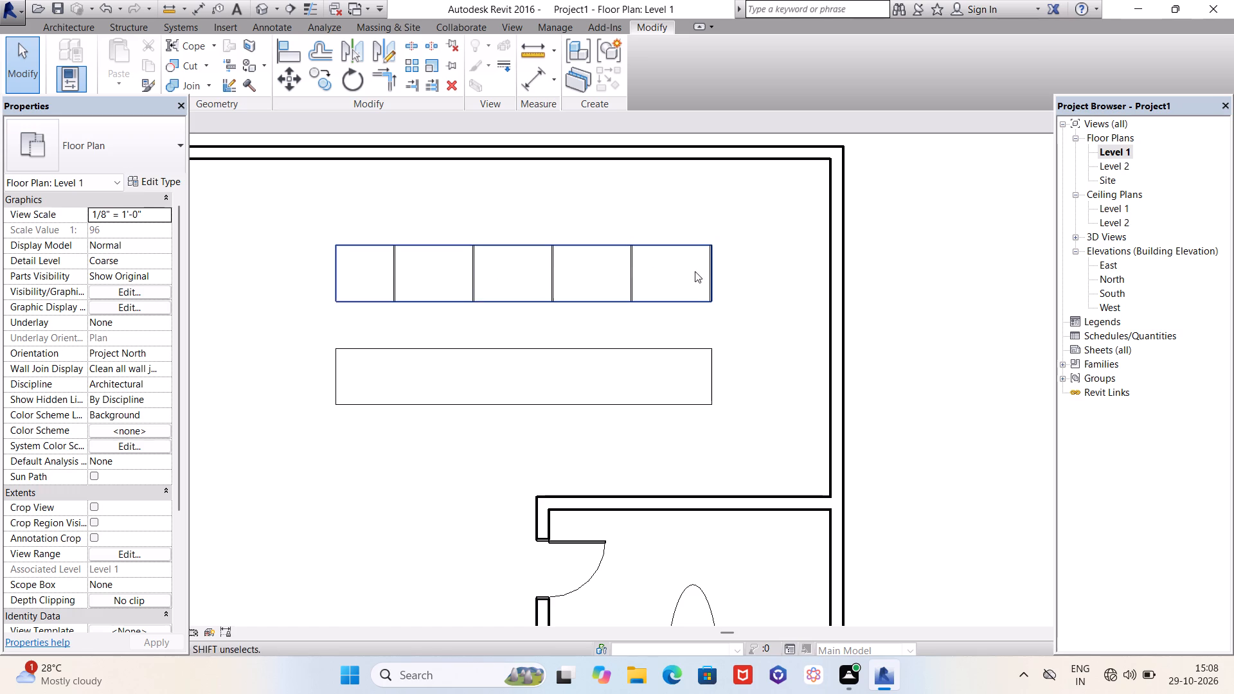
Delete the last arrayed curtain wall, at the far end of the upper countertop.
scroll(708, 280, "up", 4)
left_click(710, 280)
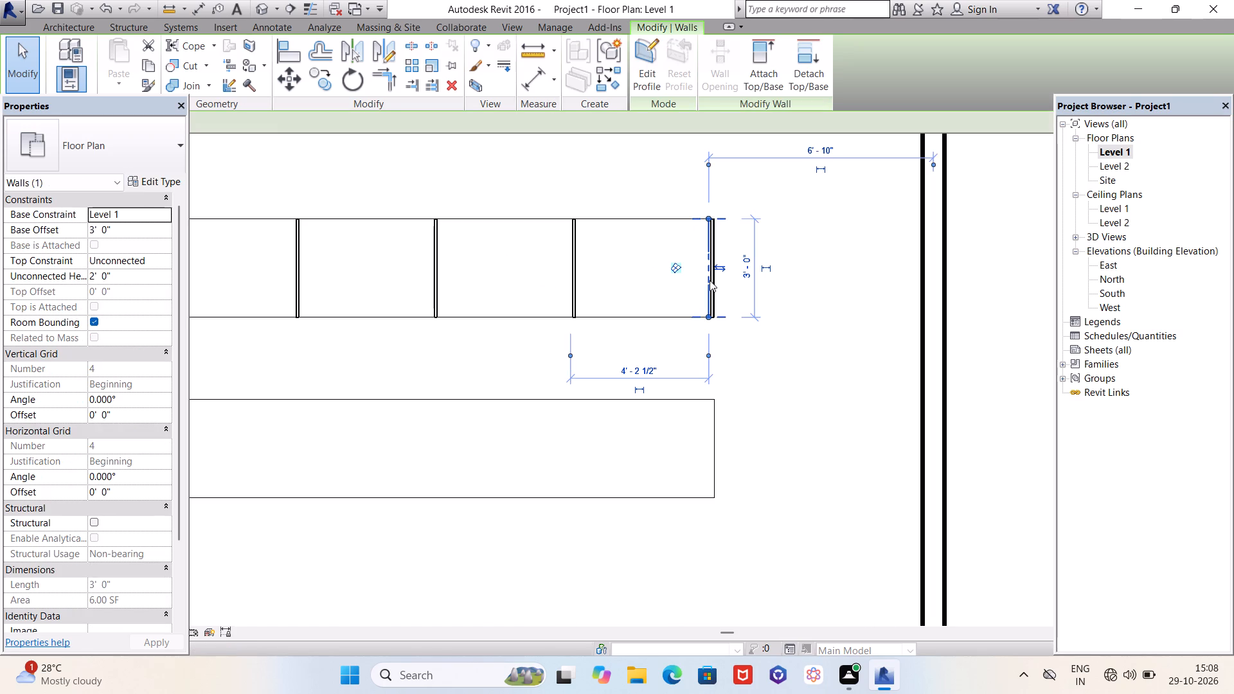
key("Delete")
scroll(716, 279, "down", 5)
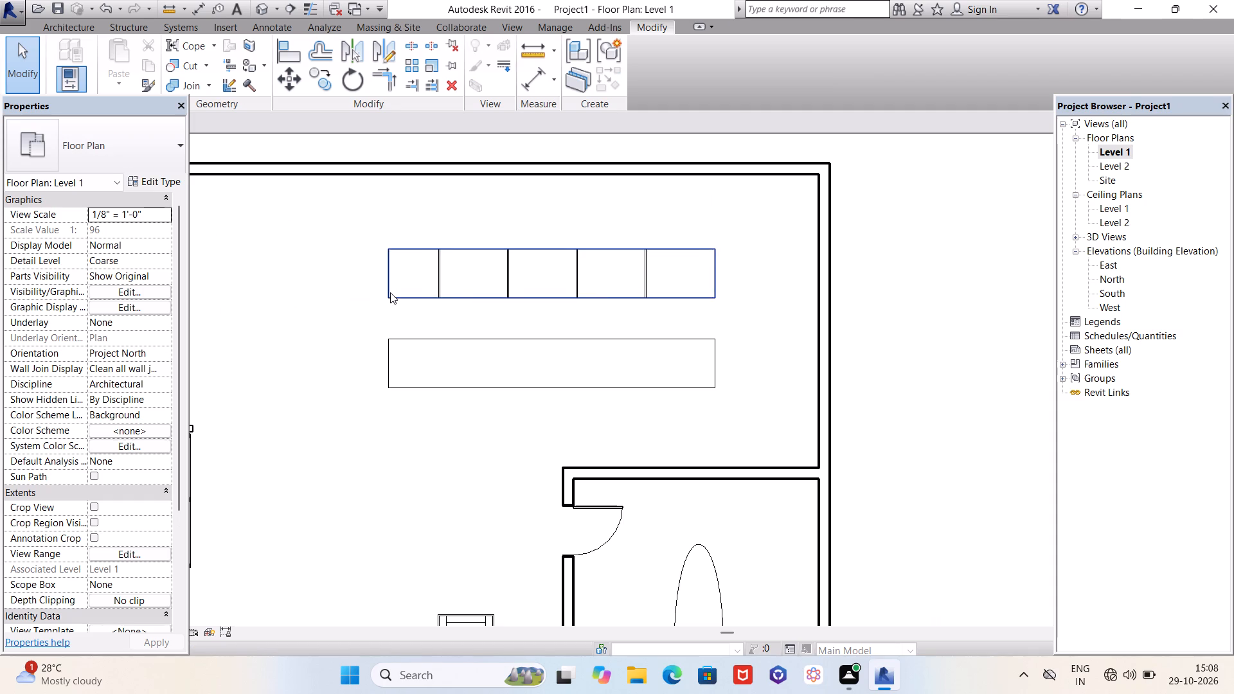
Examine the spacing and position of the remaining curtain walls along the upper island countertop.
scroll(445, 294, "up", 2)
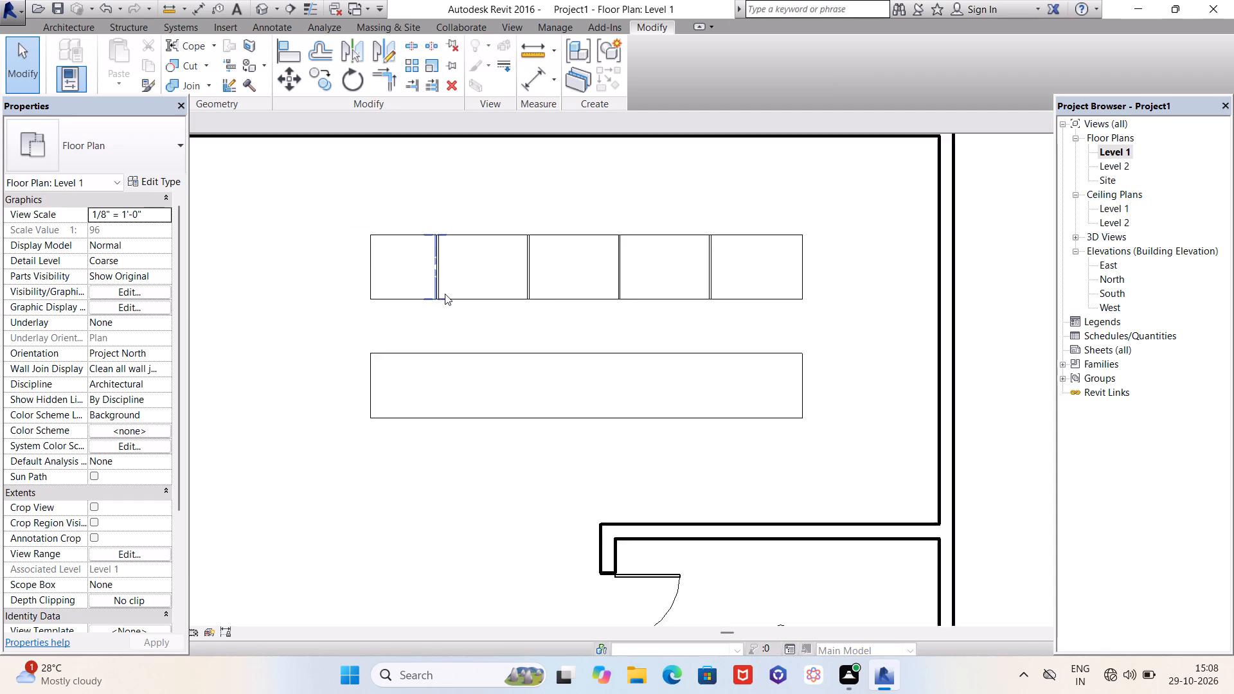
scroll(445, 294, "up", 2)
left_click(386, 216)
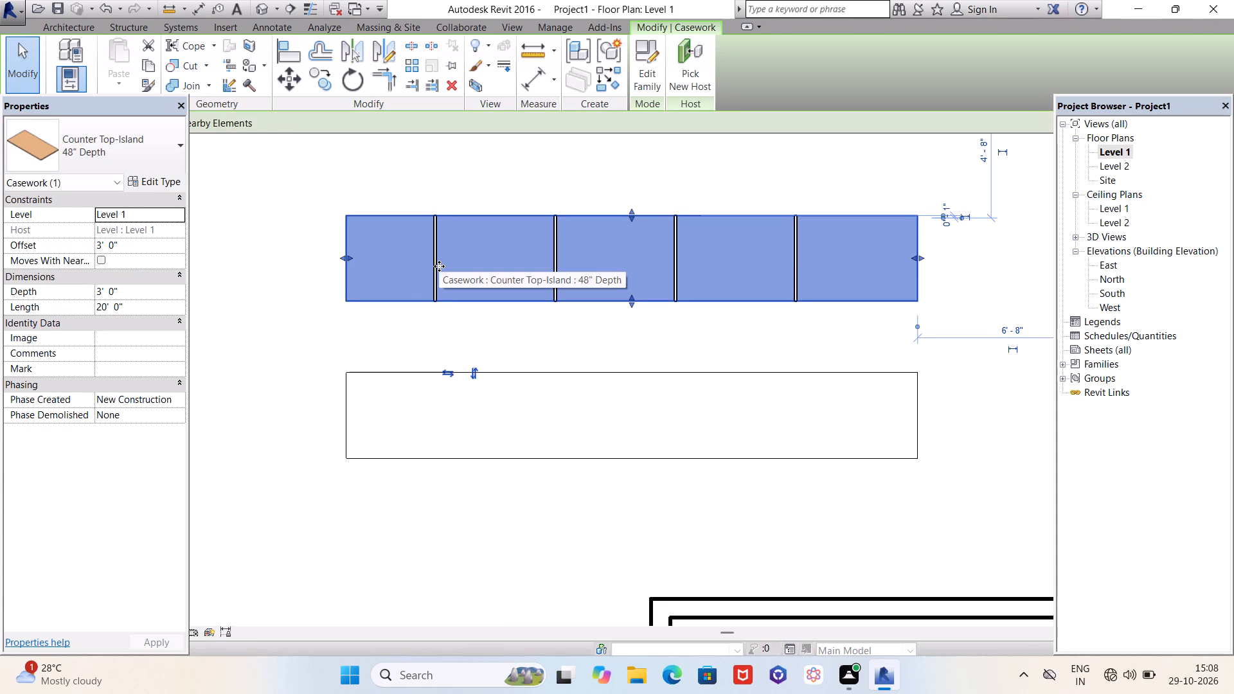
key("Escape")
left_click(438, 269)
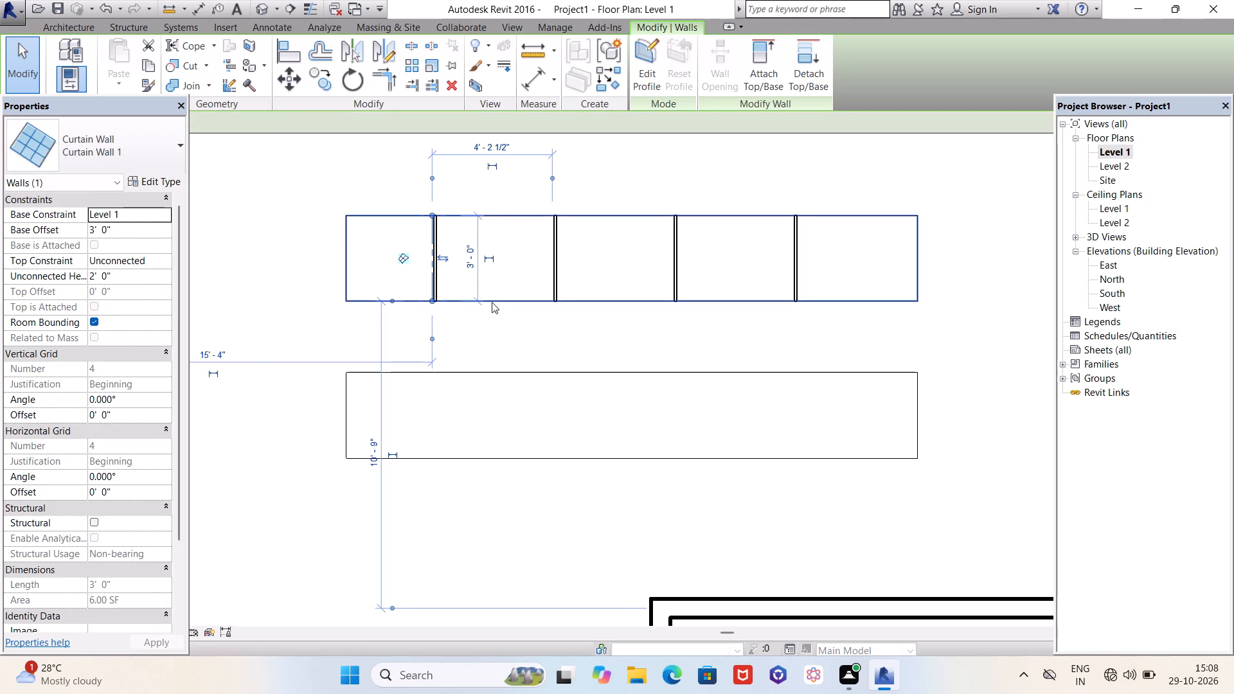
scroll(492, 302, "down", 1)
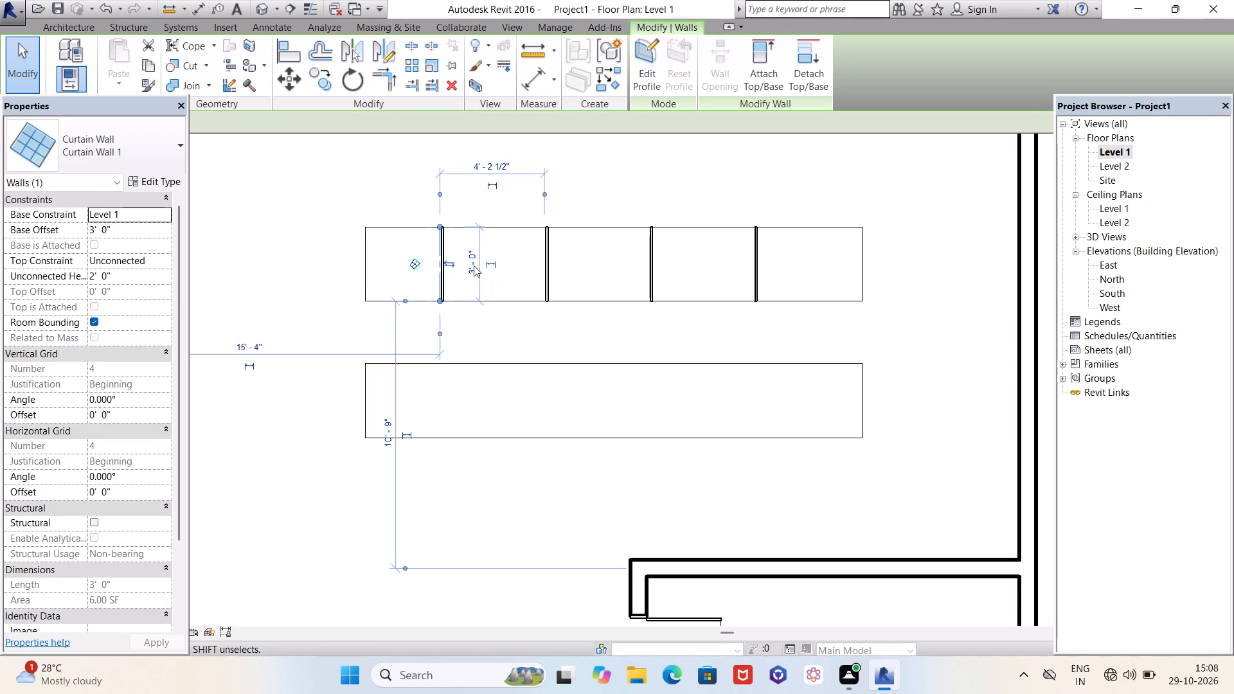
scroll(537, 301, "down", 3)
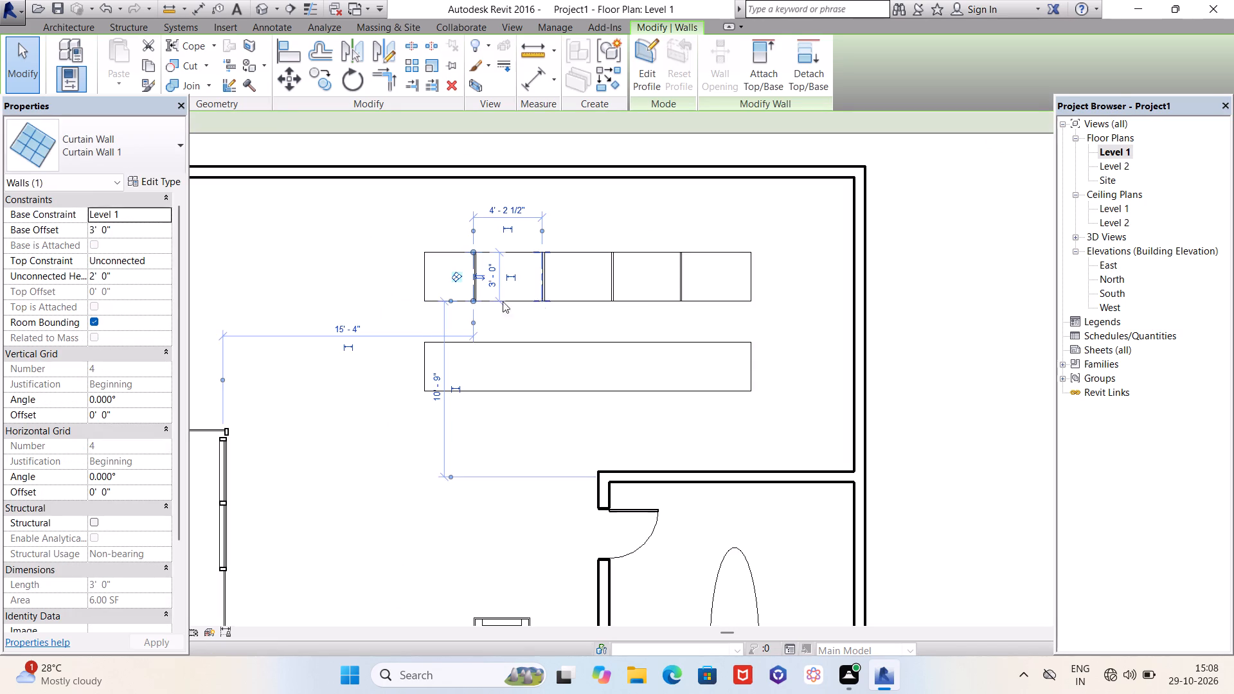
scroll(434, 303, "up", 4)
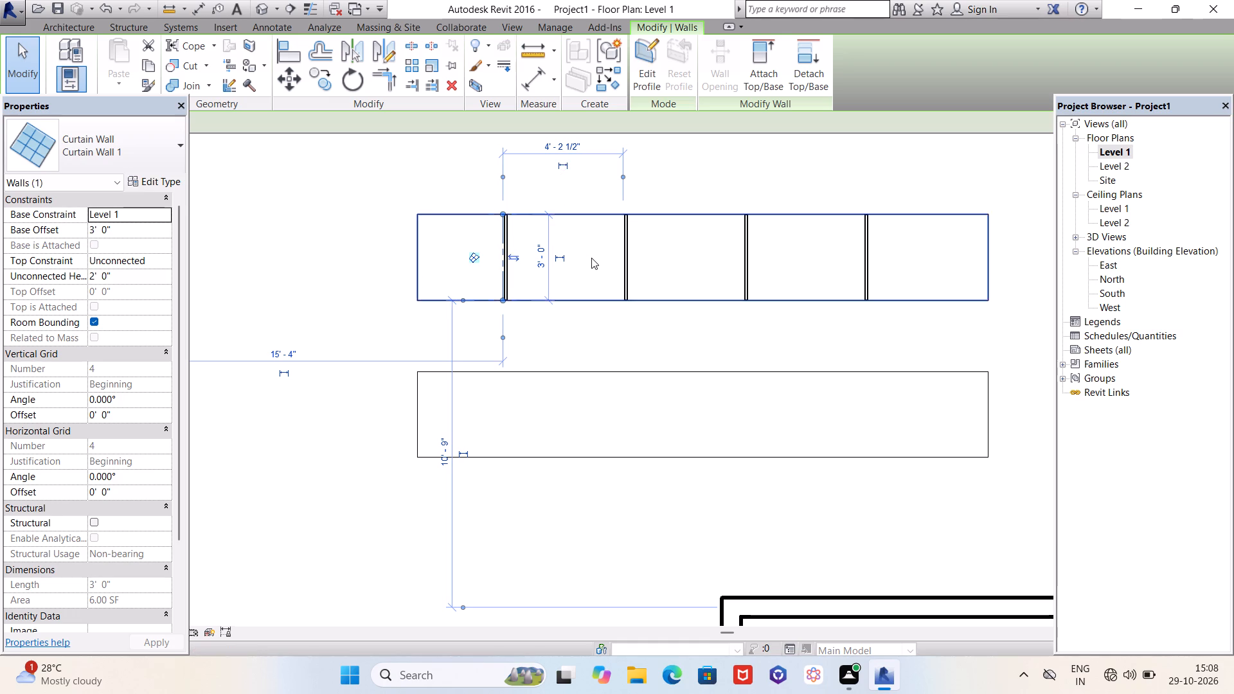
scroll(591, 258, "down", 3)
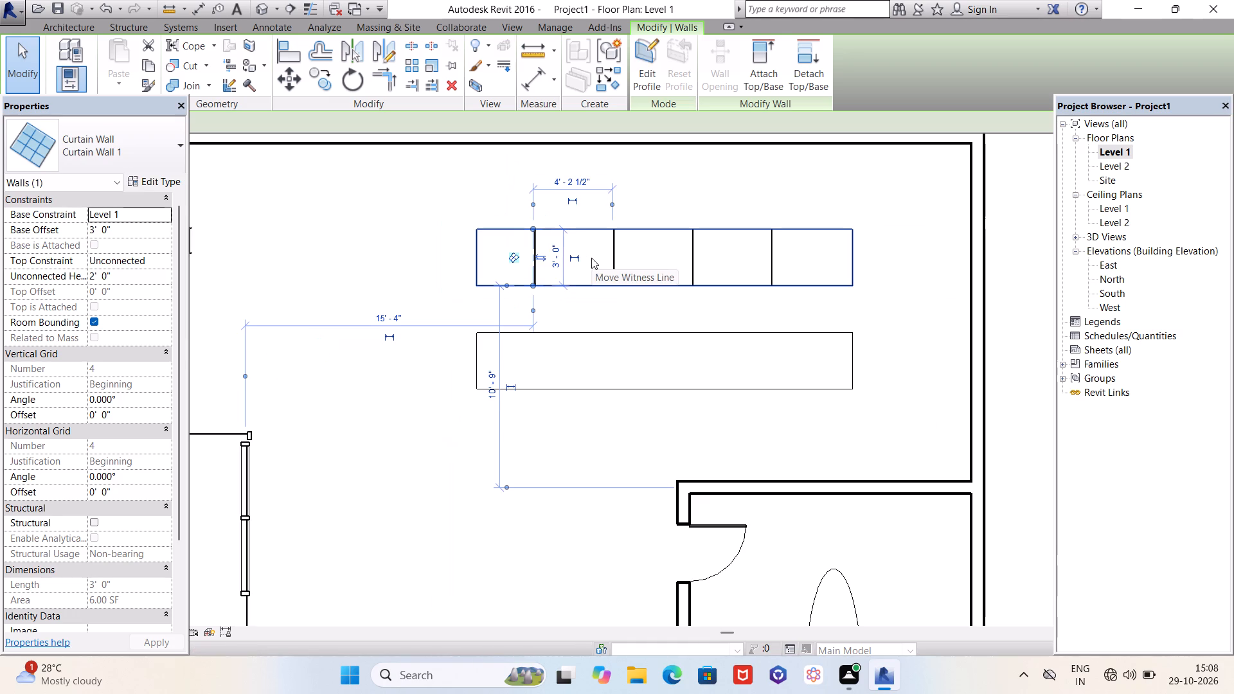
key("Escape")
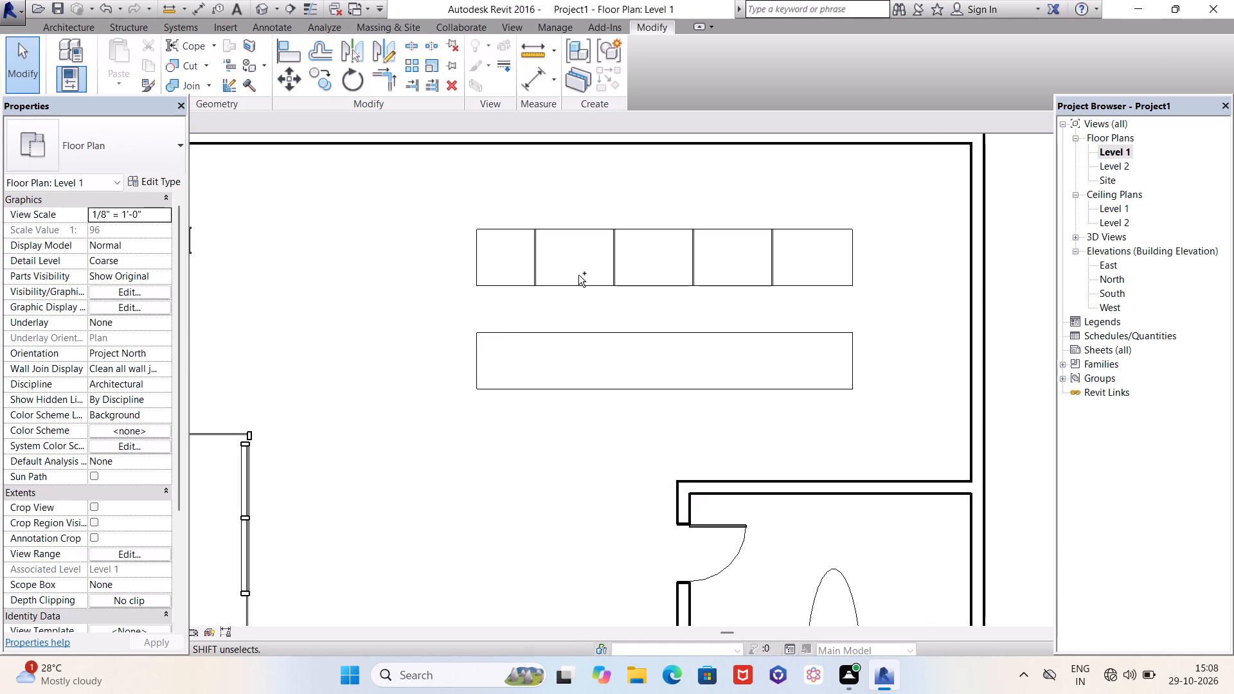
Undo the curtain wall array and the earlier countertop partition edits back to two bare island countertops.
key("ctrl+z")
key("ctrl+z")
key("ctrl+z")
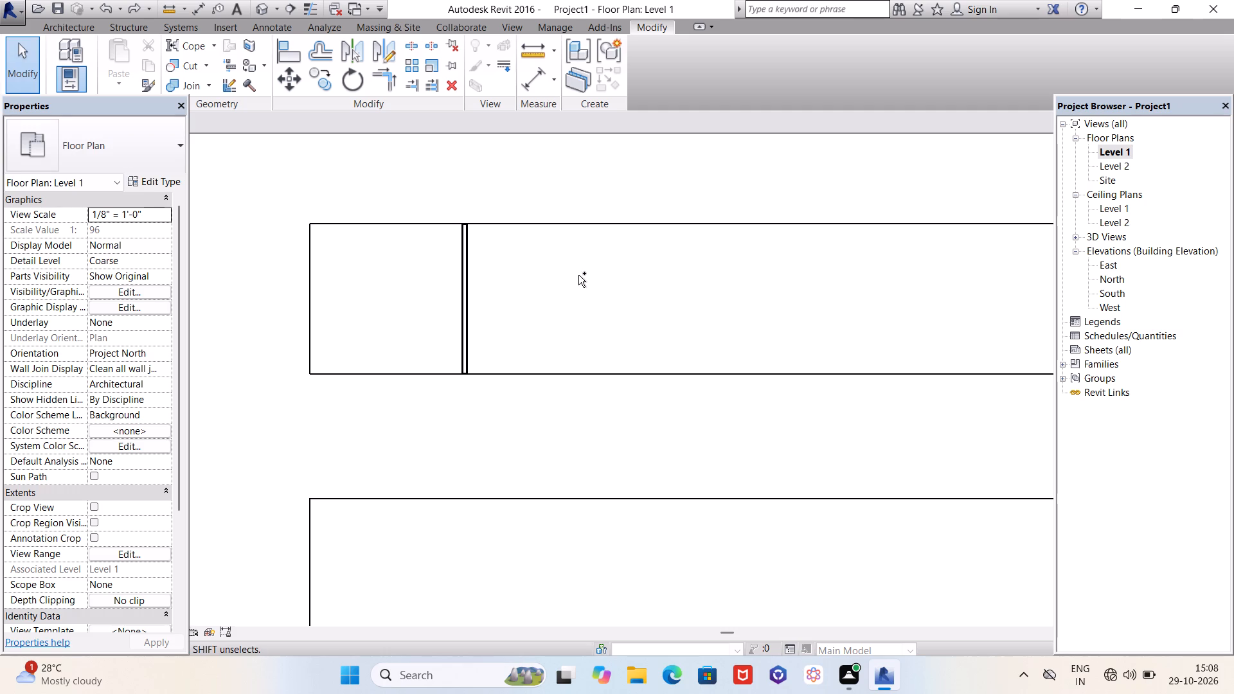
key("ctrl+z")
key("ctrl+z")
key("ctrl+z")
scroll(579, 278, "down", 1)
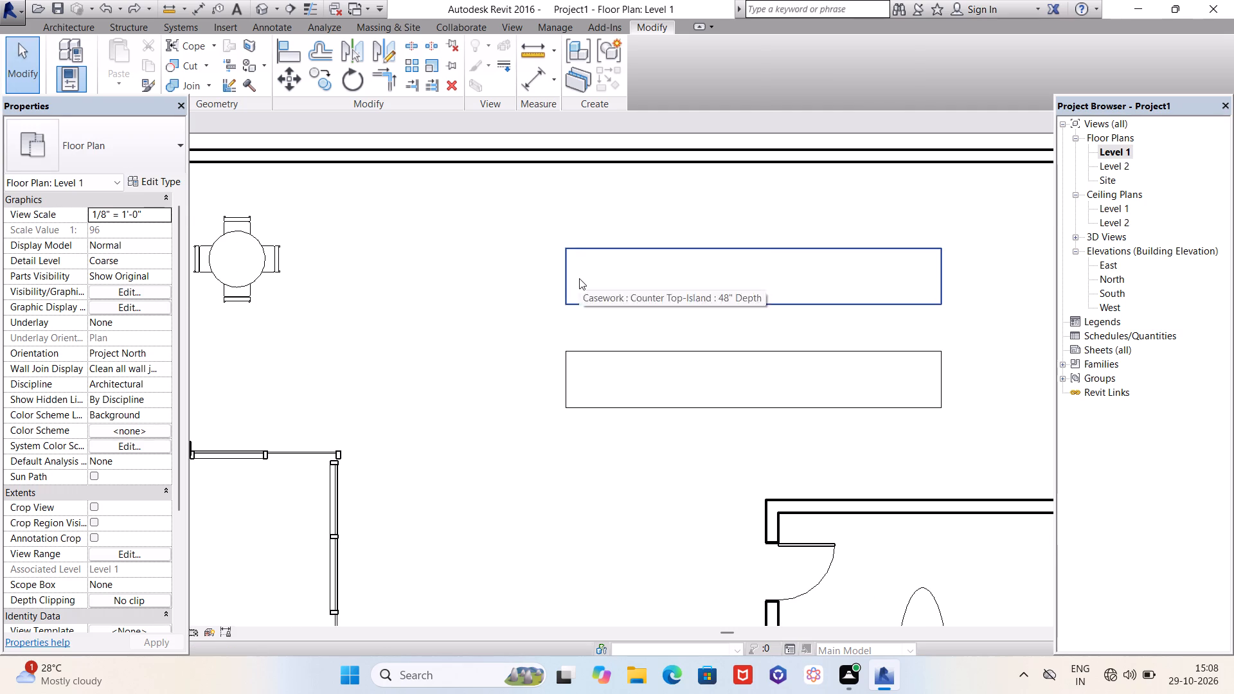
Draw a 3' long Curtain Wall 1 wall along the upper island countertop's short edge nearest the round table.
left_click(69, 30)
left_click(73, 50)
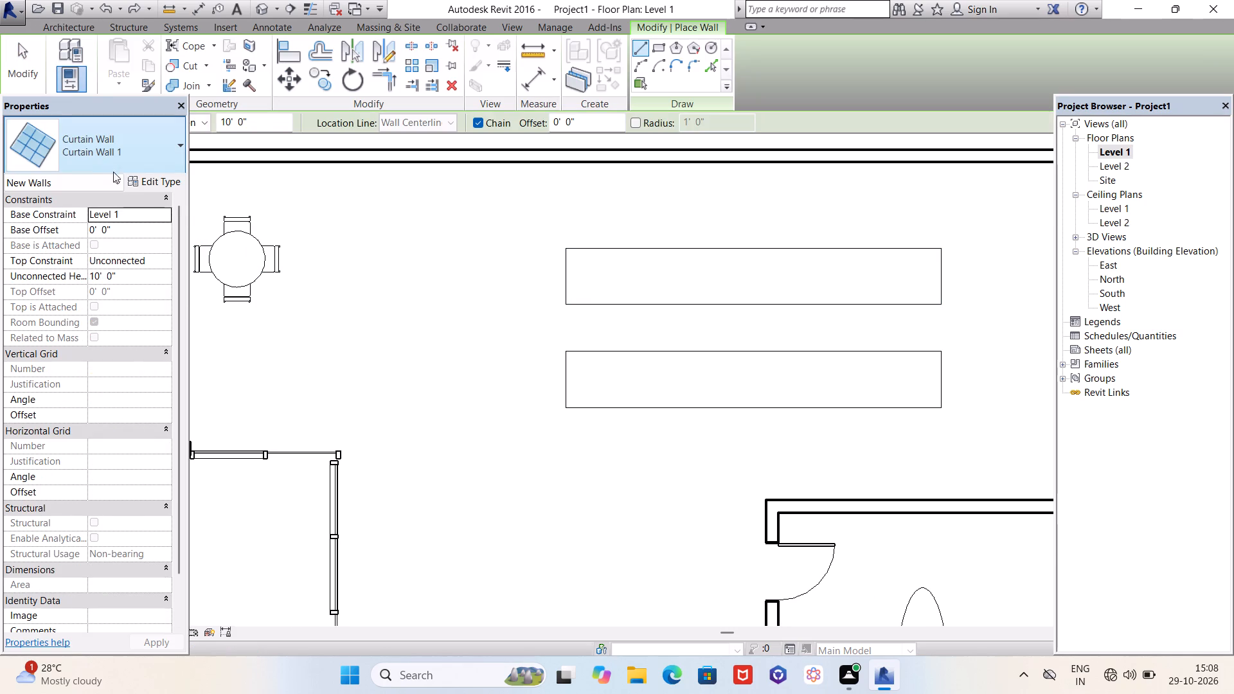
scroll(117, 309, "down", 8)
left_click(134, 161)
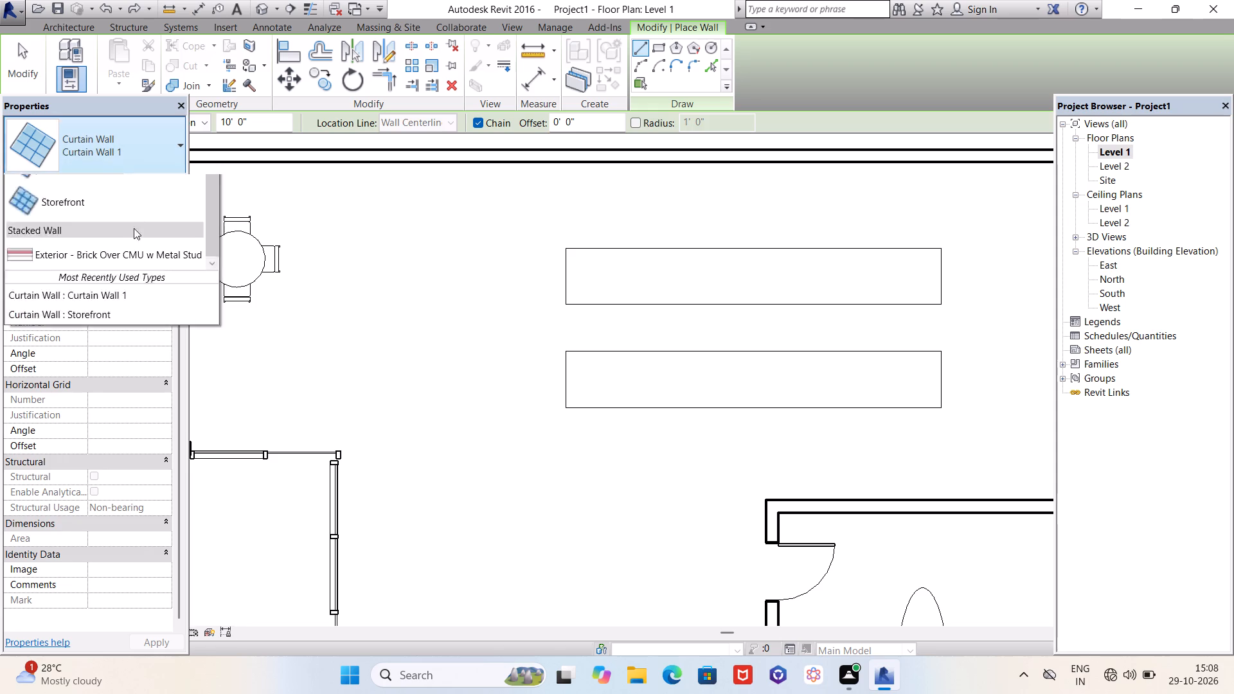
scroll(134, 306, "down", 4)
left_click(118, 404)
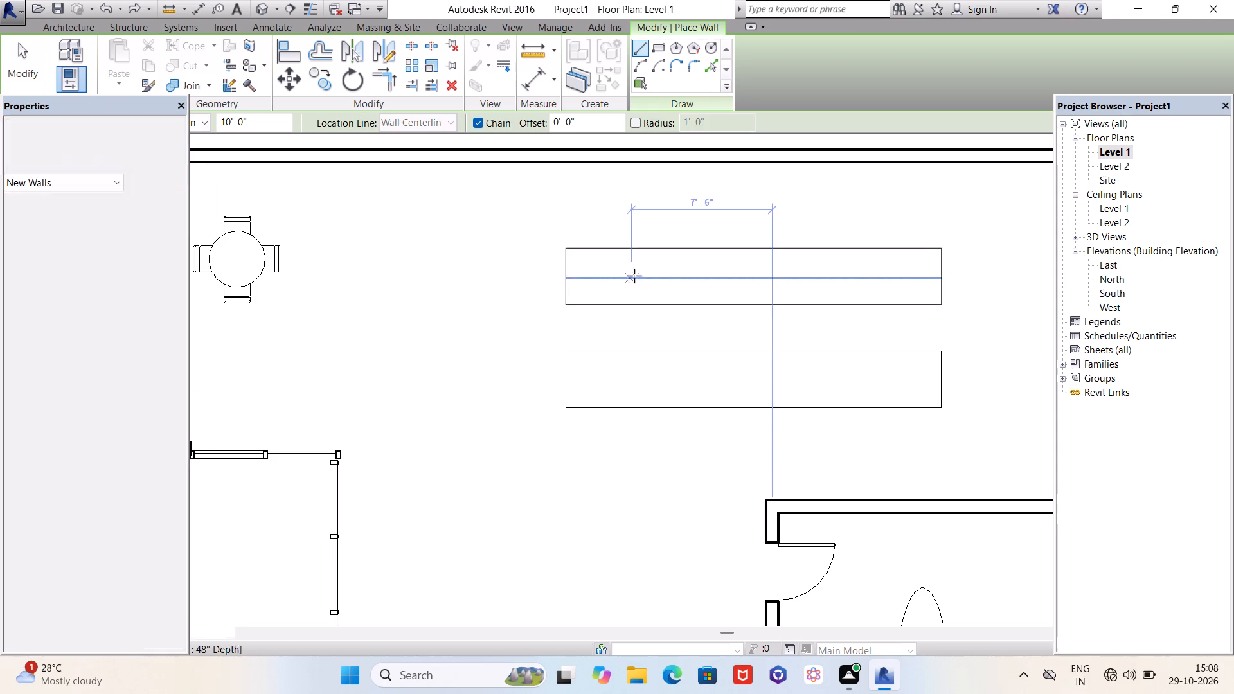
scroll(592, 262, "up", 10)
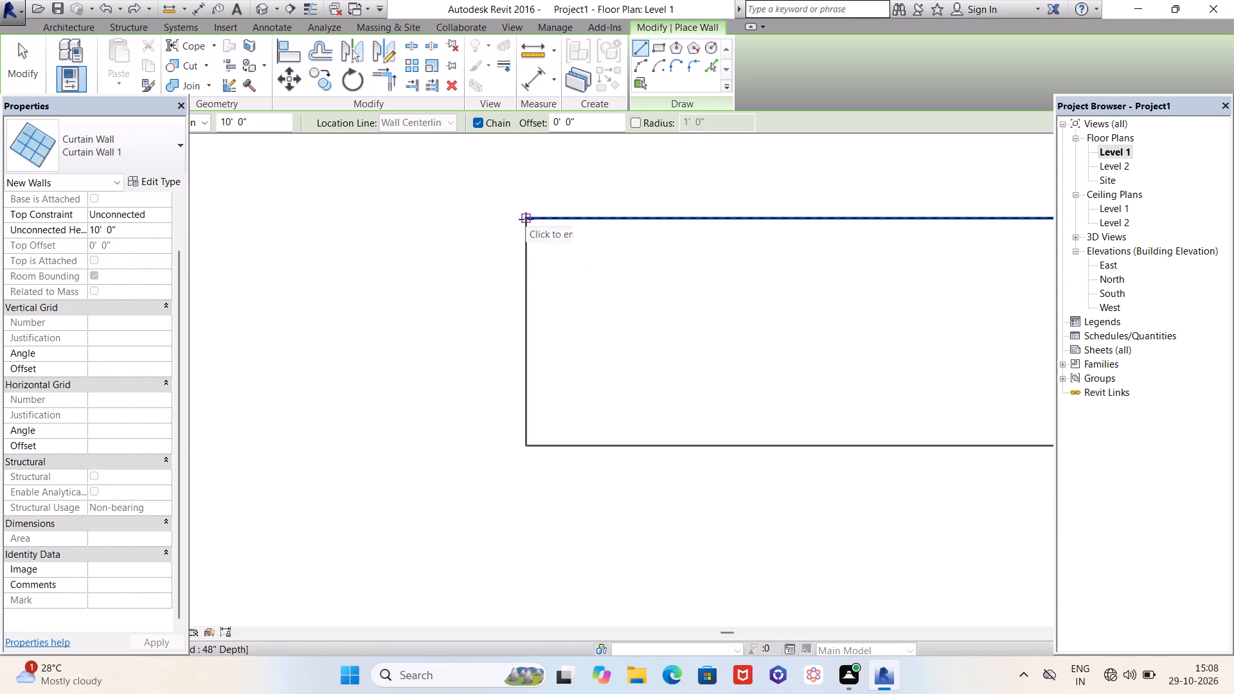
left_click(526, 219)
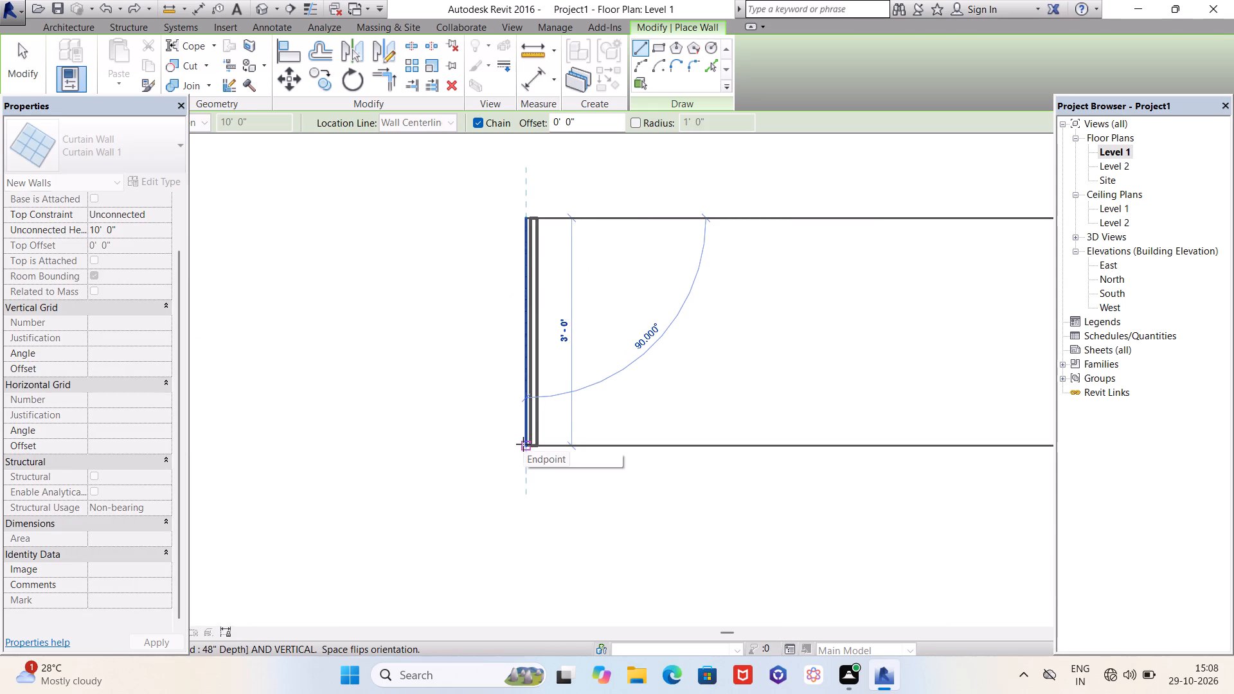
left_click(523, 444)
scroll(381, 359, "down", 2)
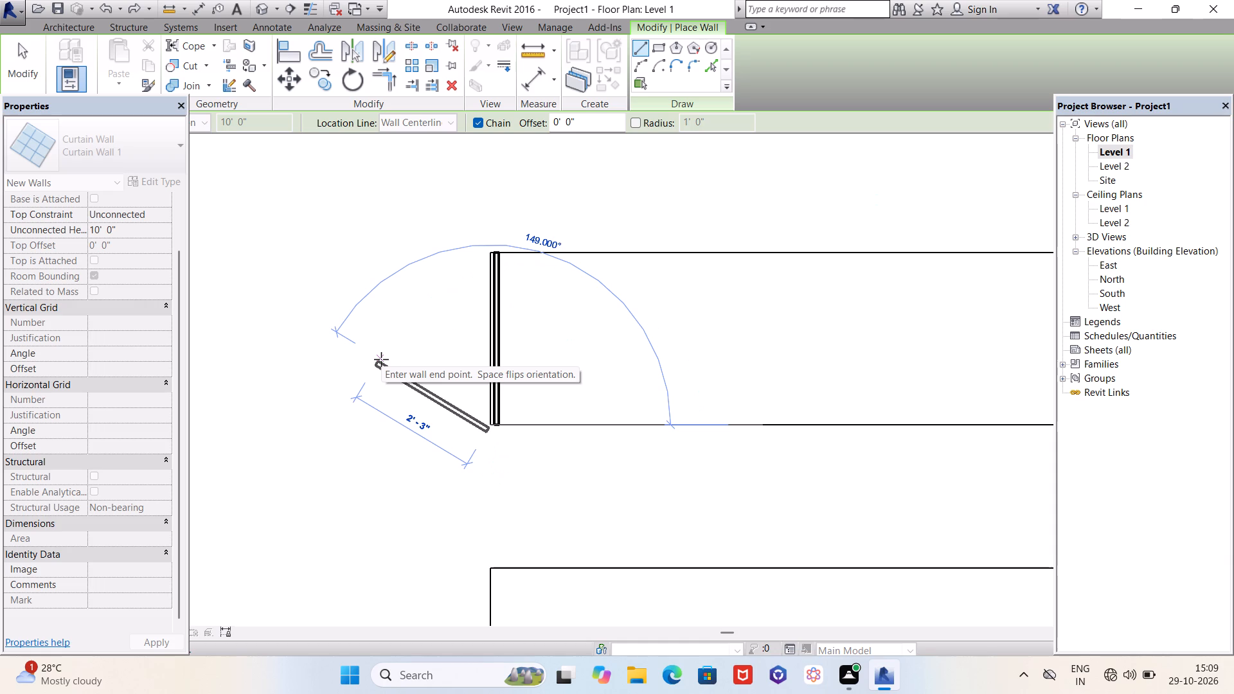
key("Escape")
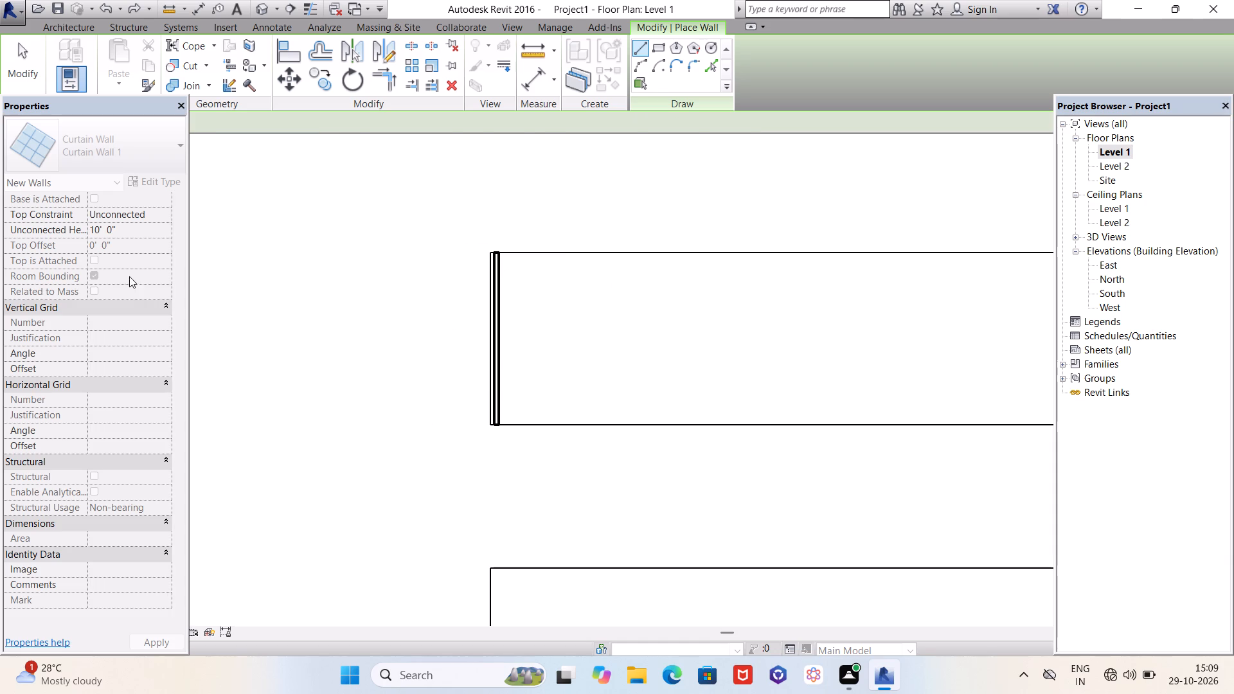
Set the base offset to 3' and the unconnected height to 2' for new curtain walls.
scroll(136, 298, "up", 7)
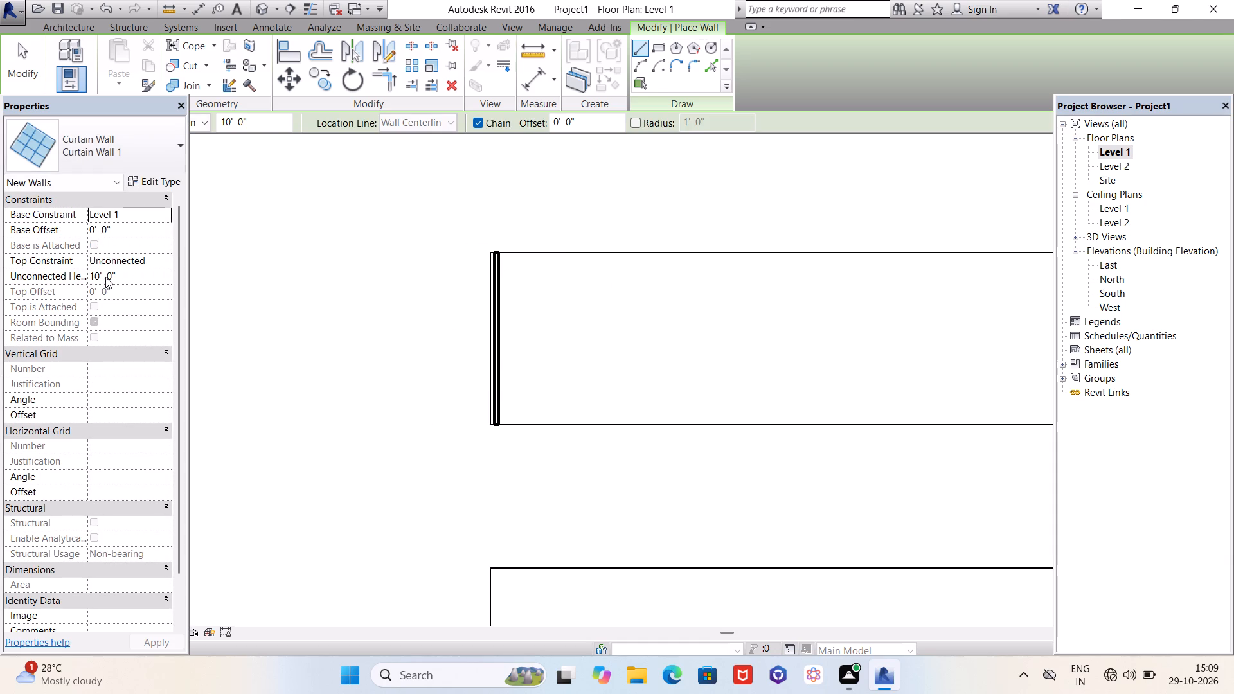
left_click_drag(120, 231, 90, 229)
left_click_drag(116, 226, 80, 228)
type("3'")
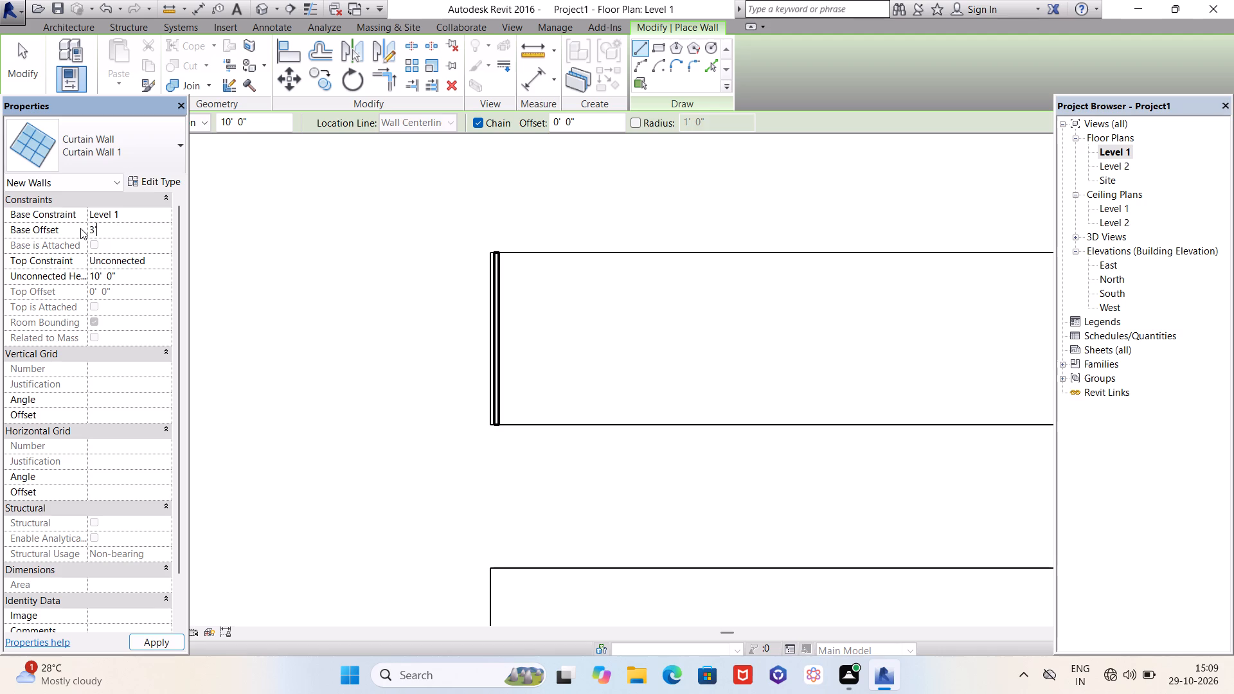
key("Return")
left_click_drag(124, 275, 102, 274)
left_click_drag(121, 275, 87, 277)
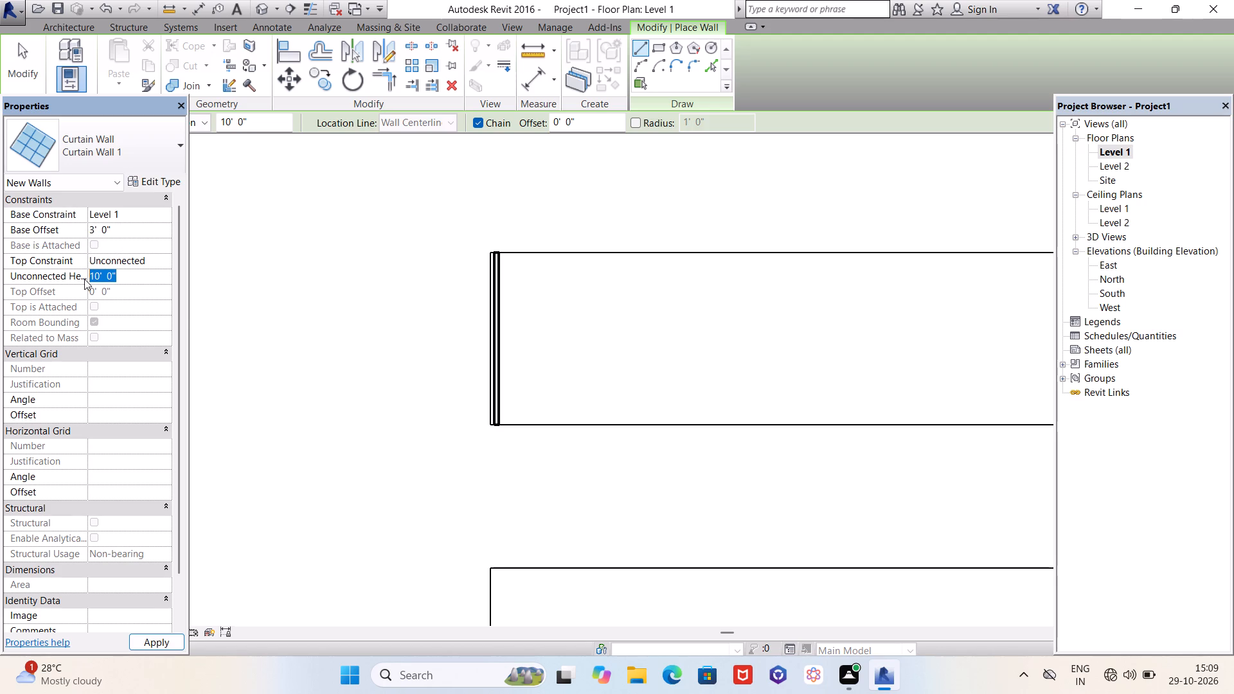
type("2'")
key("Return")
left_click(165, 645)
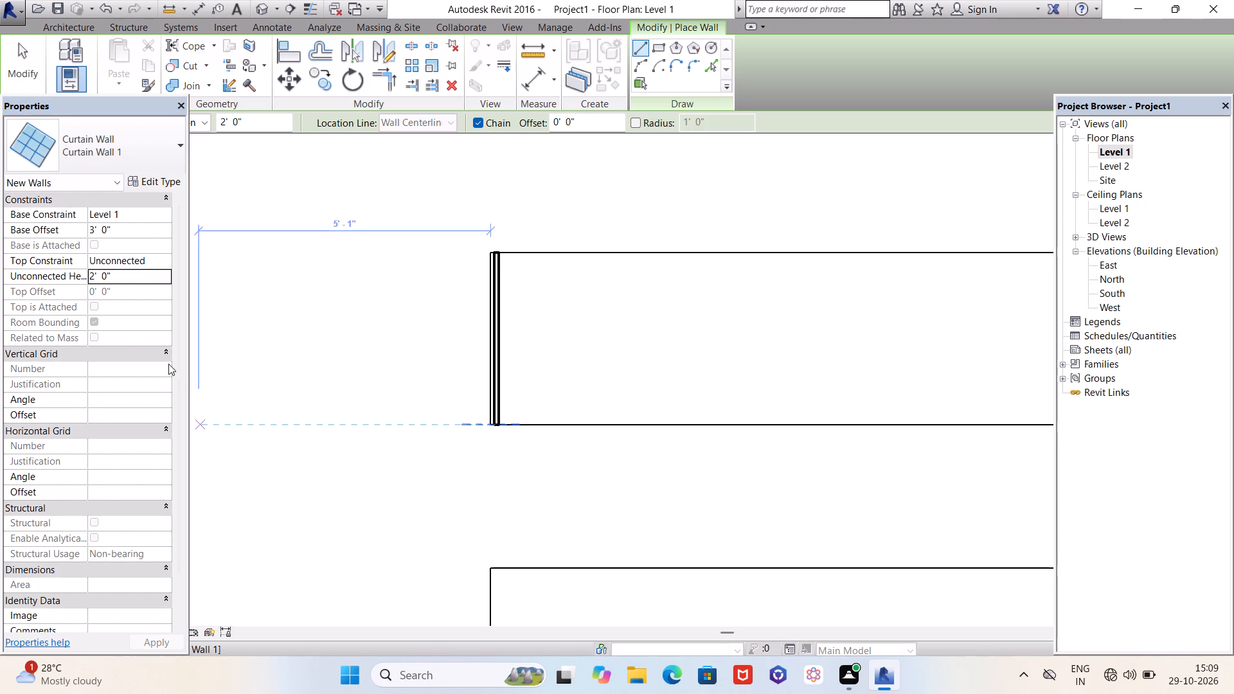
key("Escape")
key("Escape")
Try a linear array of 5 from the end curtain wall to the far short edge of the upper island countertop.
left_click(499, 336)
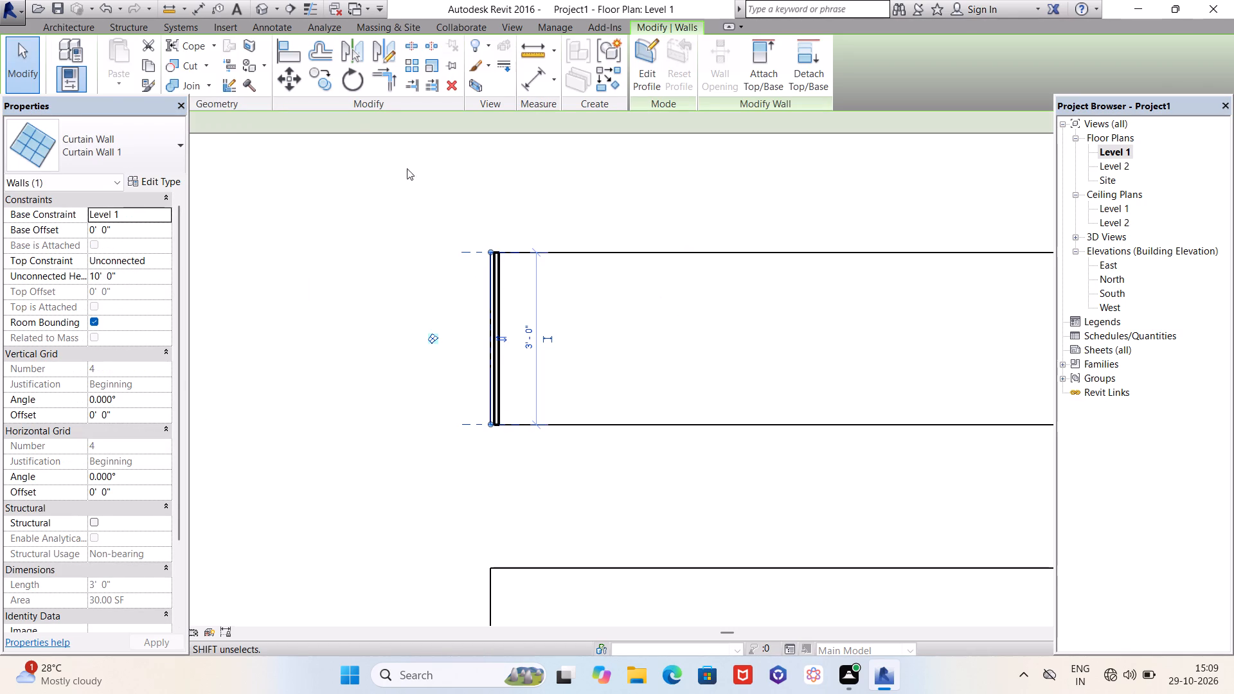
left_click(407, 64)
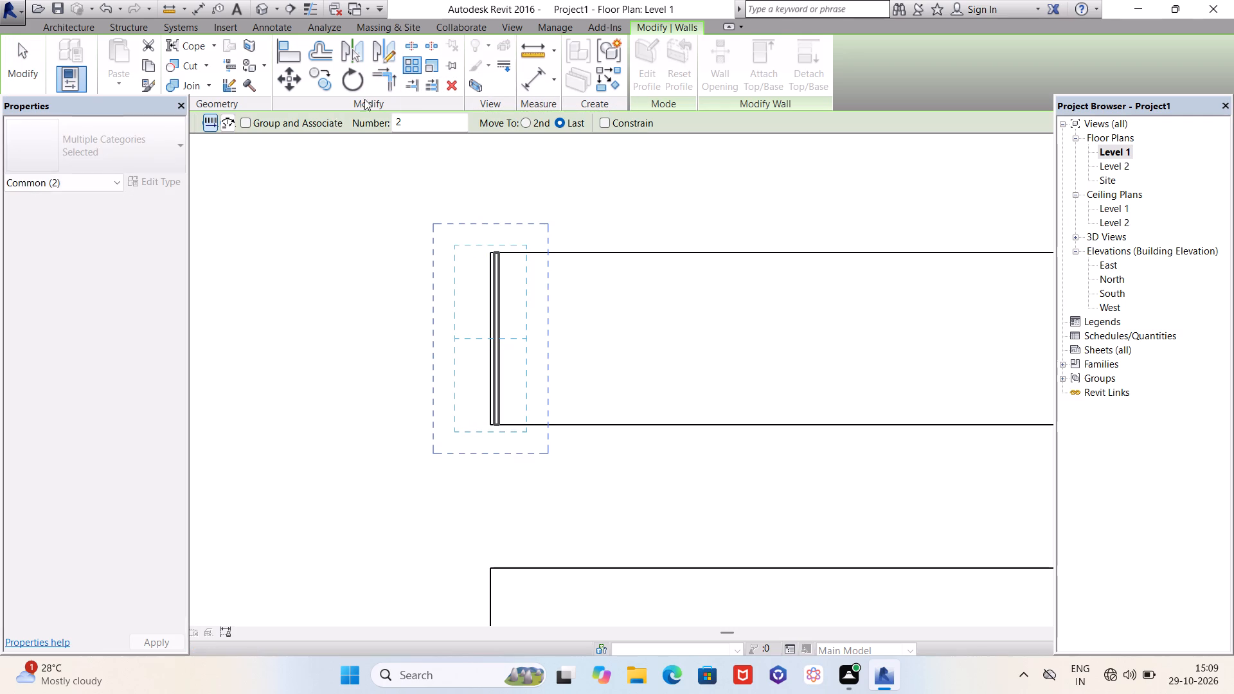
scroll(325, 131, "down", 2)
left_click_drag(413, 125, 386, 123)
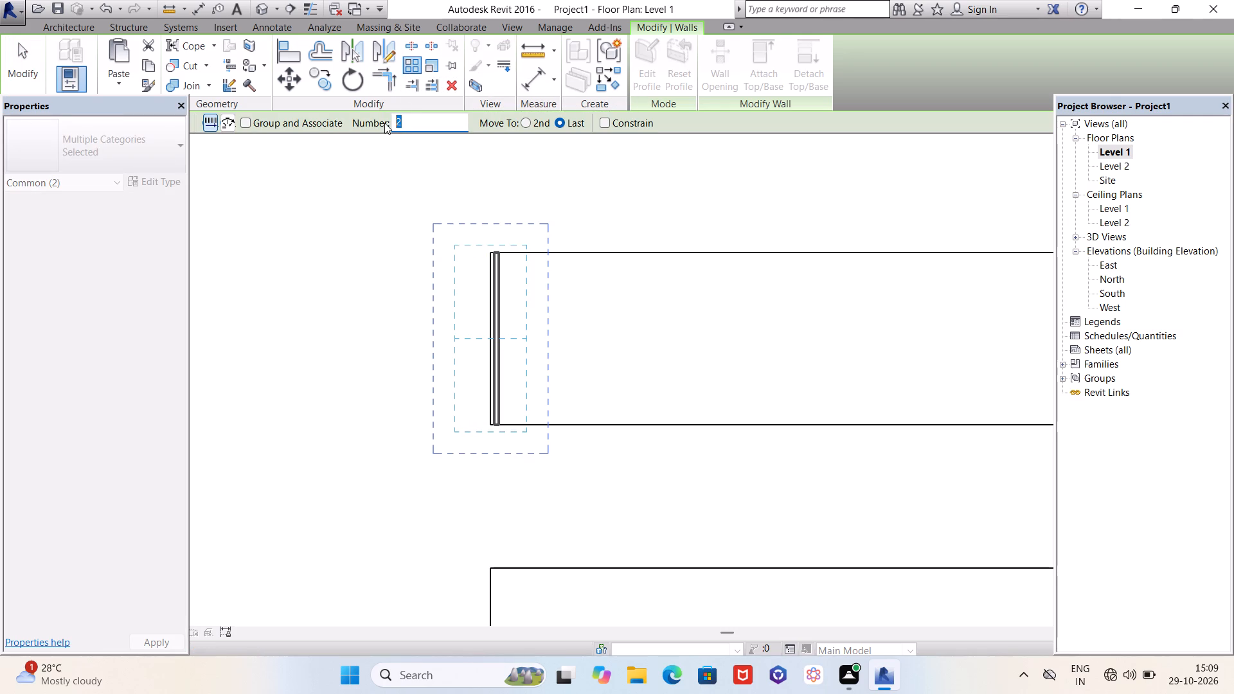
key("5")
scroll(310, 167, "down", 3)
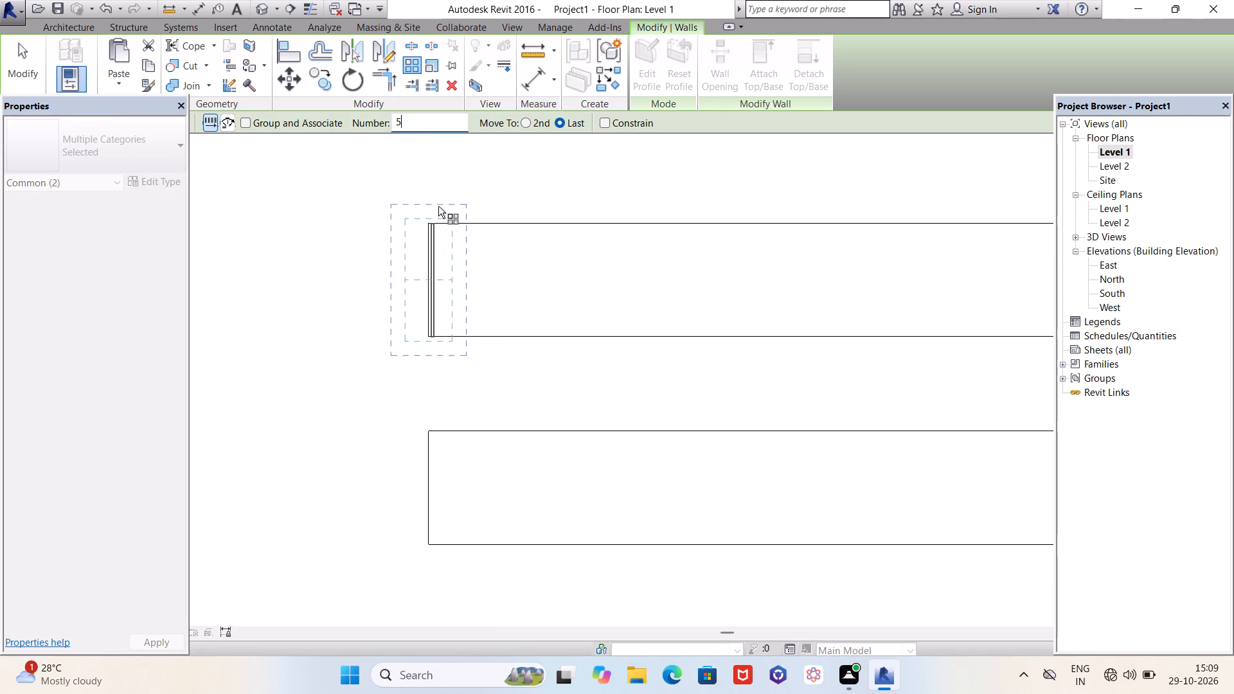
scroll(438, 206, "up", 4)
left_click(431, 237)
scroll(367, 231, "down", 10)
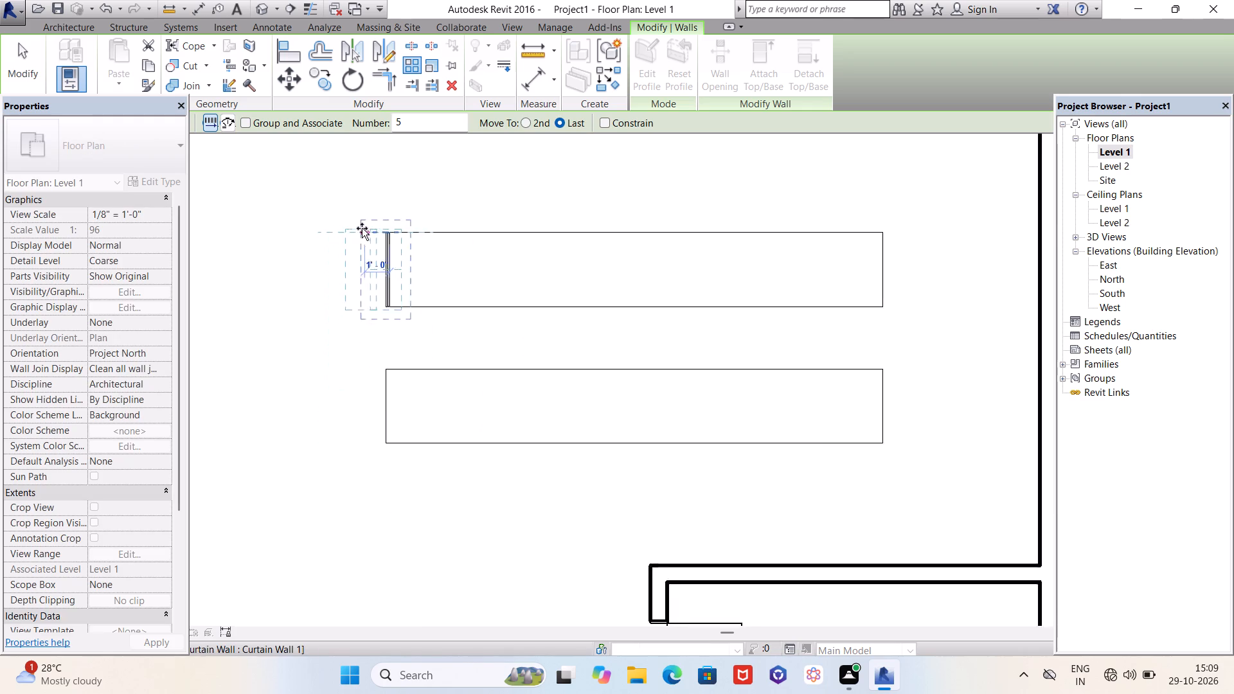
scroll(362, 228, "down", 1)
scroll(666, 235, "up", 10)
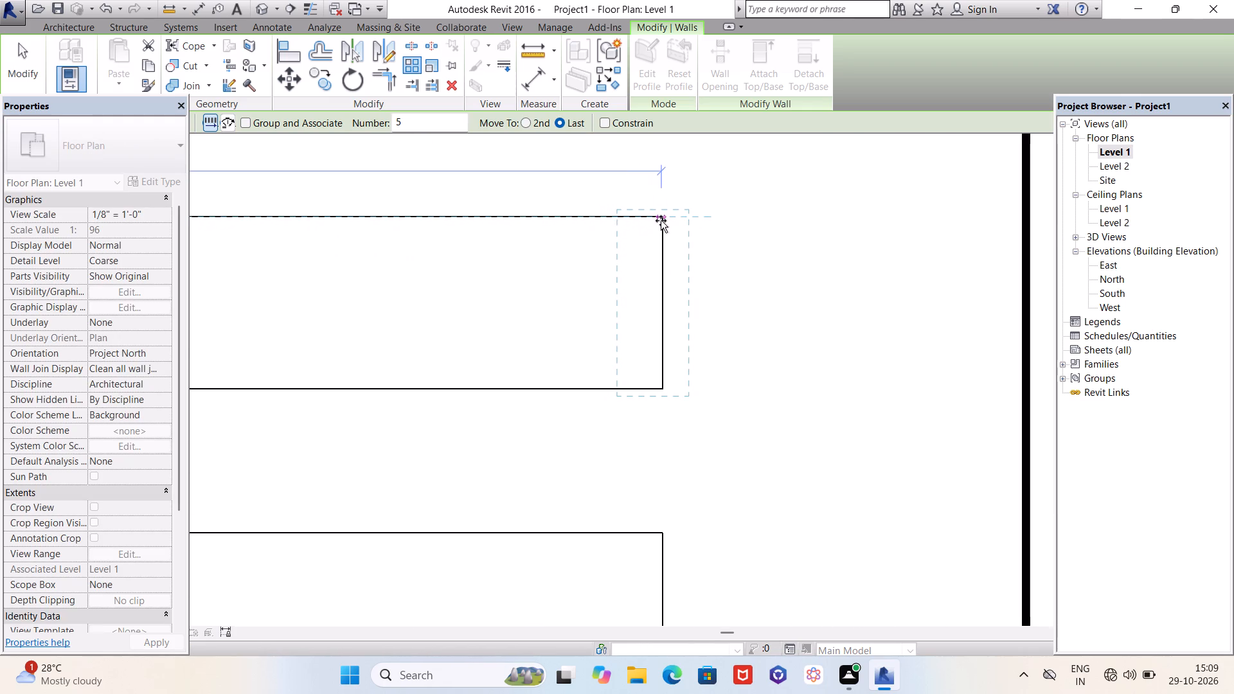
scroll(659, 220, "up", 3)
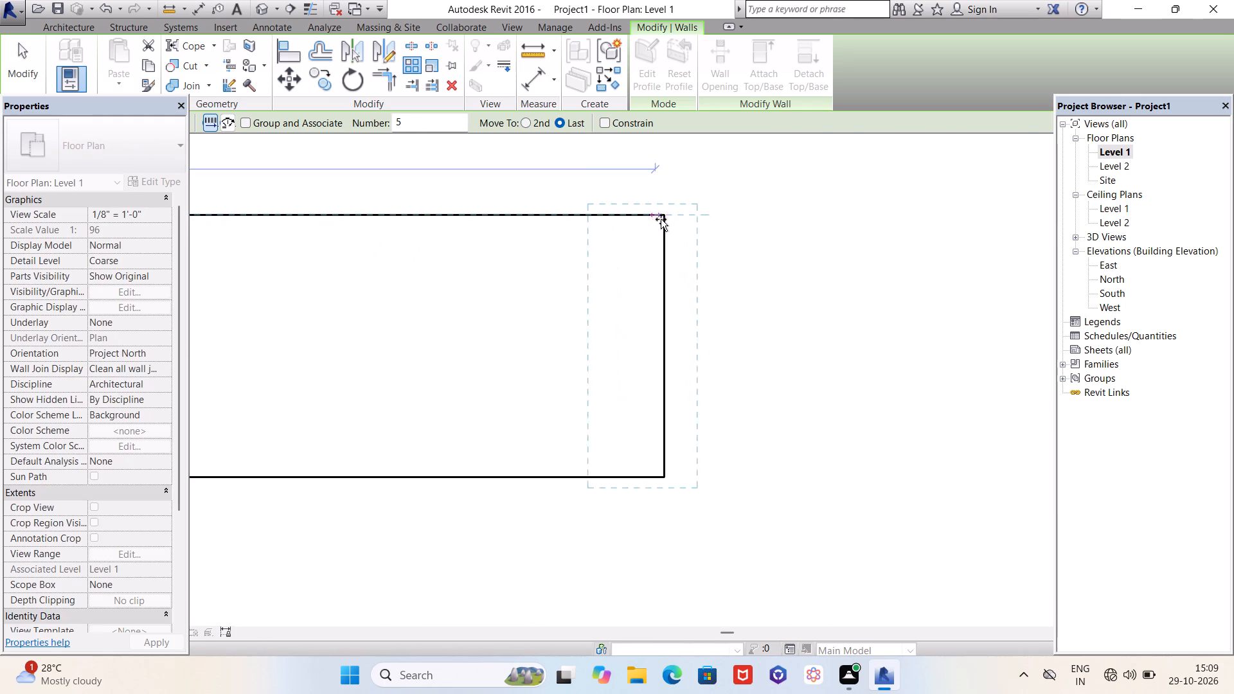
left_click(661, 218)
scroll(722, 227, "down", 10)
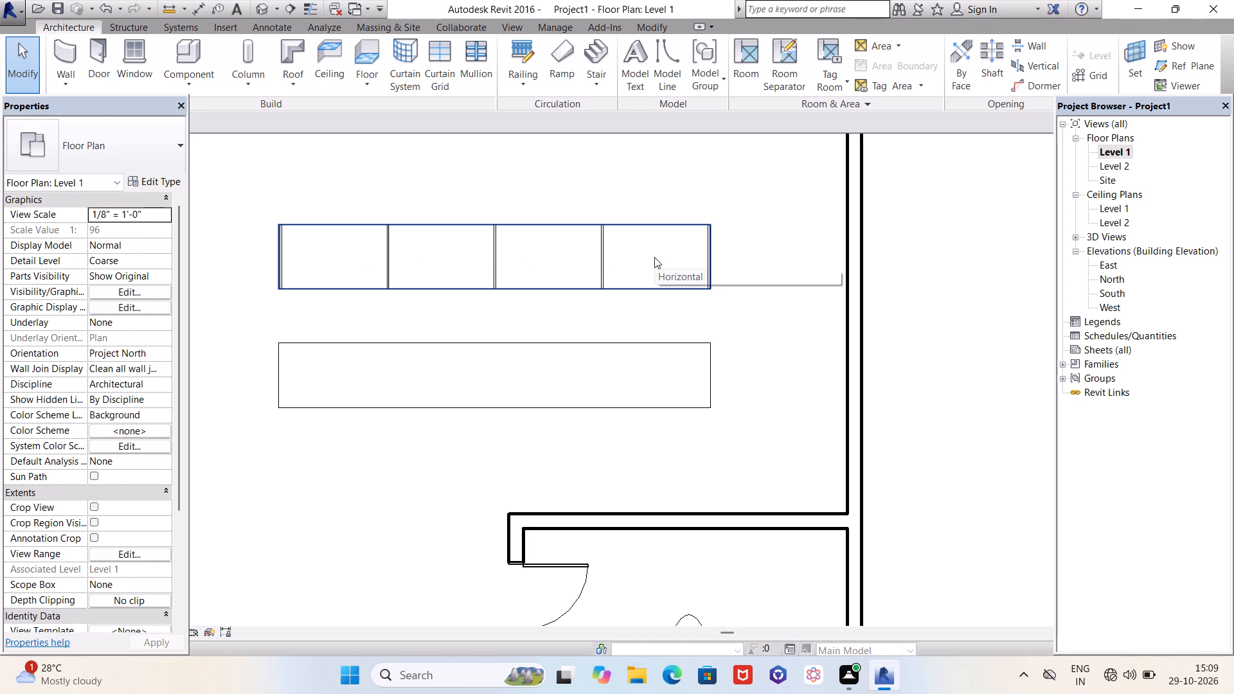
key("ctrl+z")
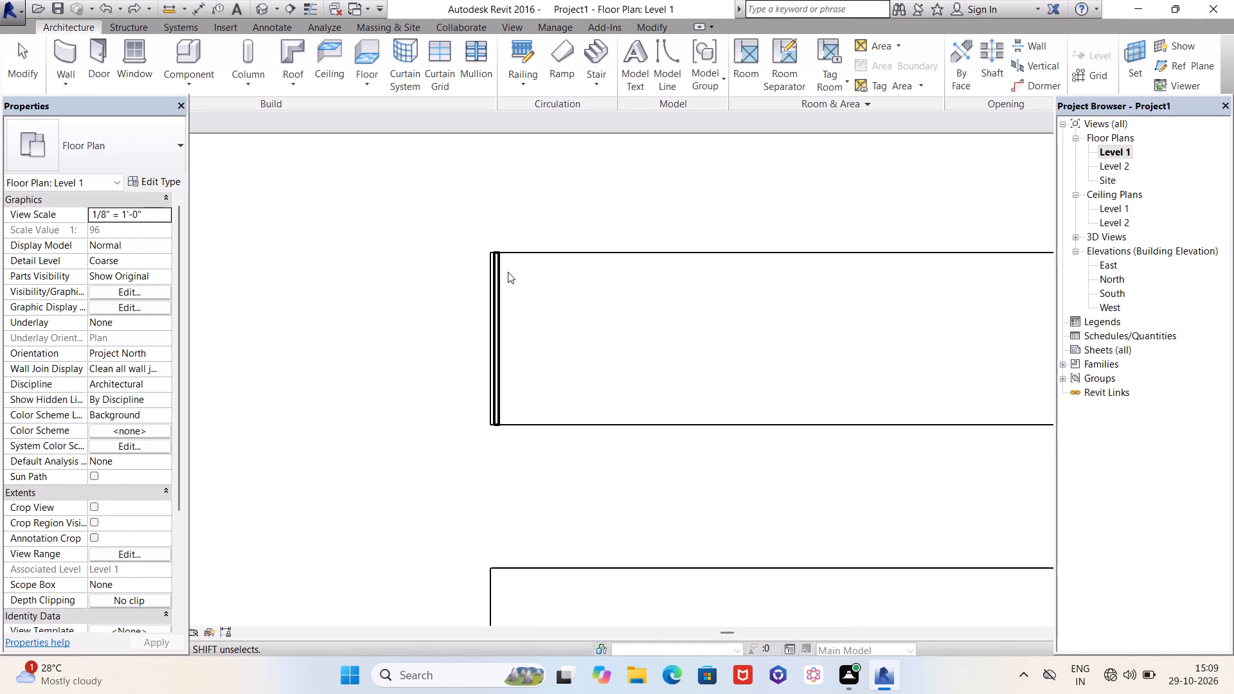
Array the end curtain wall linearly as 6 ungrouped walls, with the last at the upper island countertop's far short edge.
left_click(501, 268)
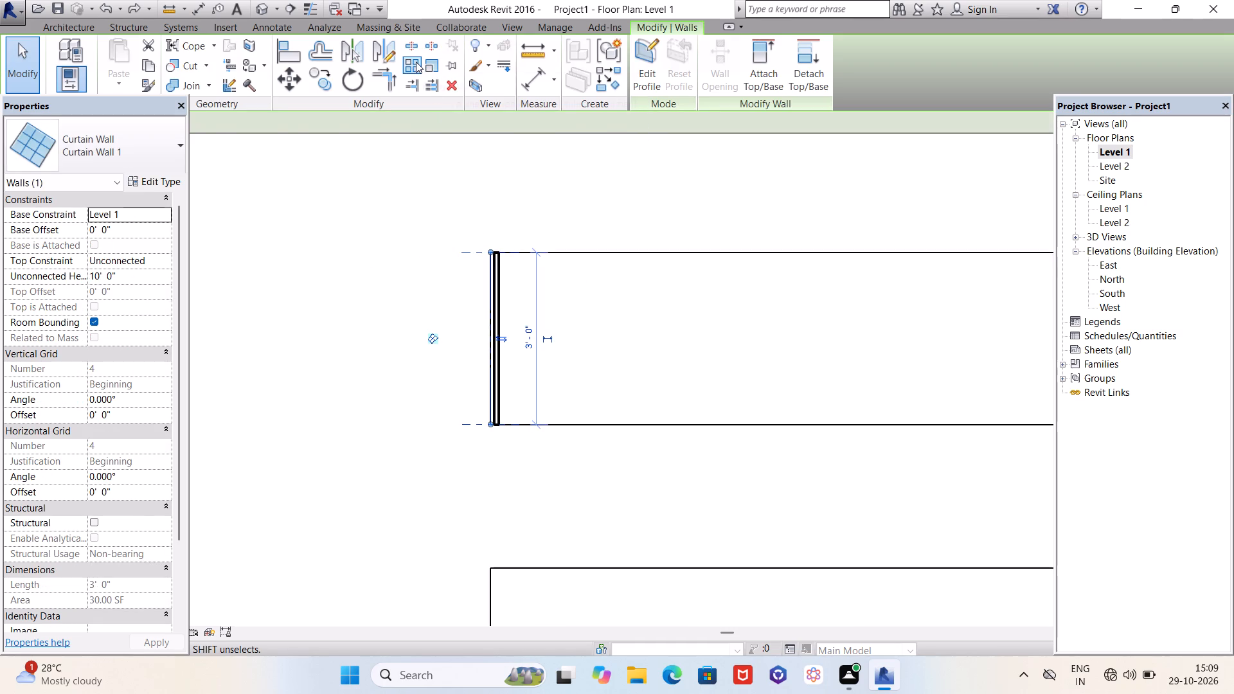
left_click(416, 62)
left_click_drag(414, 127, 377, 114)
key("6")
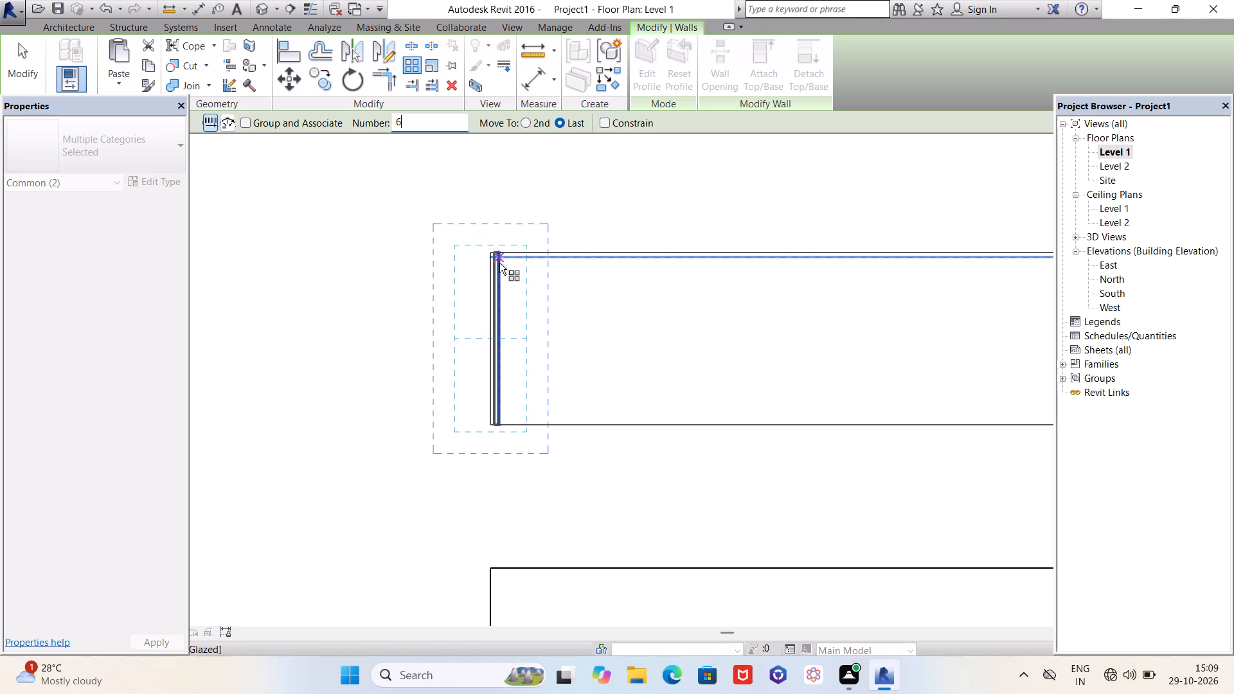
scroll(500, 260, "up", 9)
left_click(473, 235)
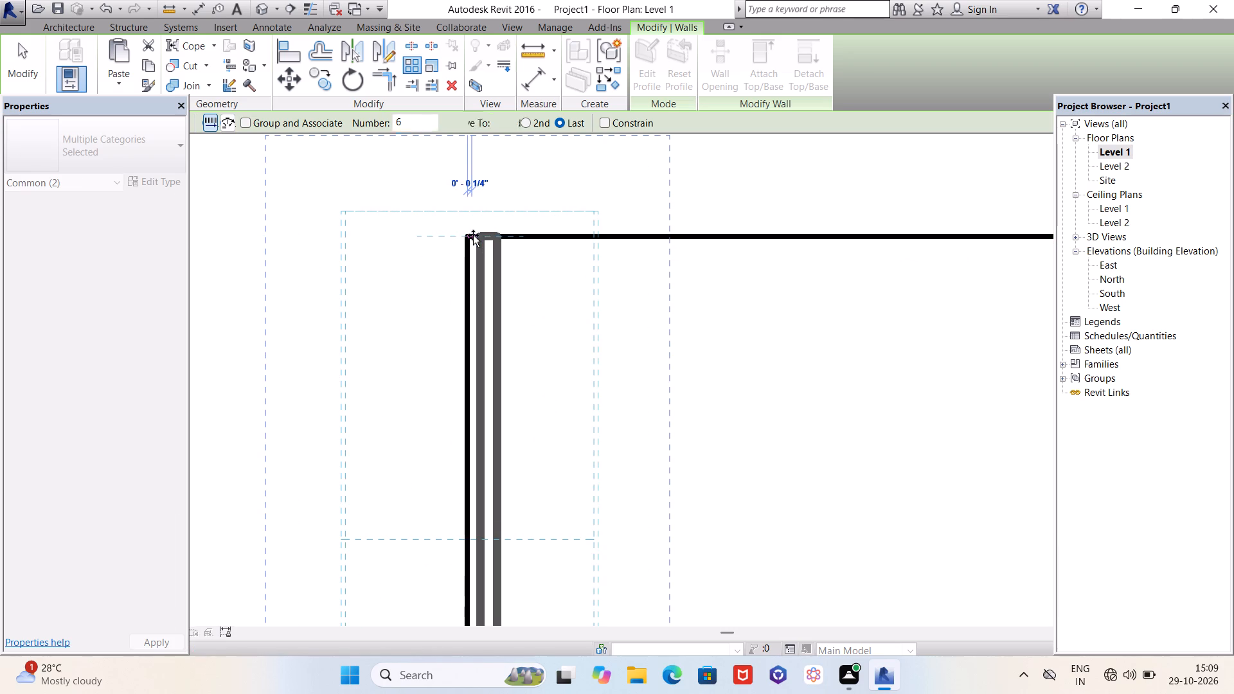
scroll(492, 238, "down", 16)
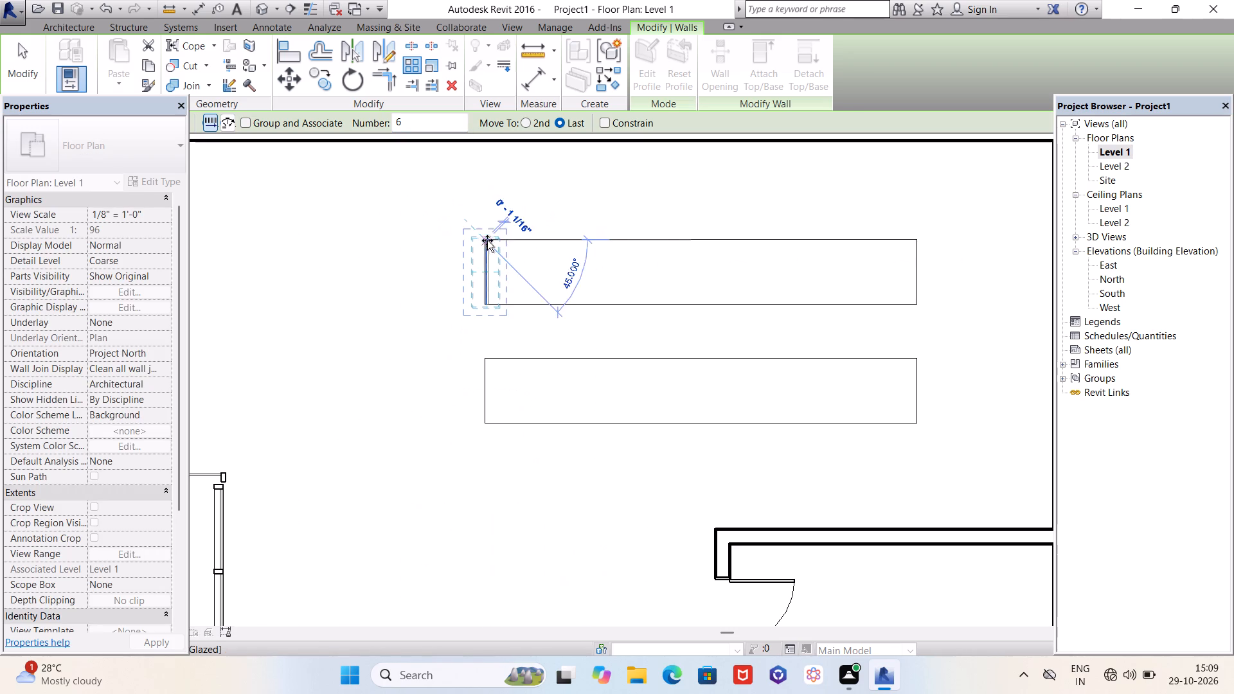
scroll(936, 240, "up", 11)
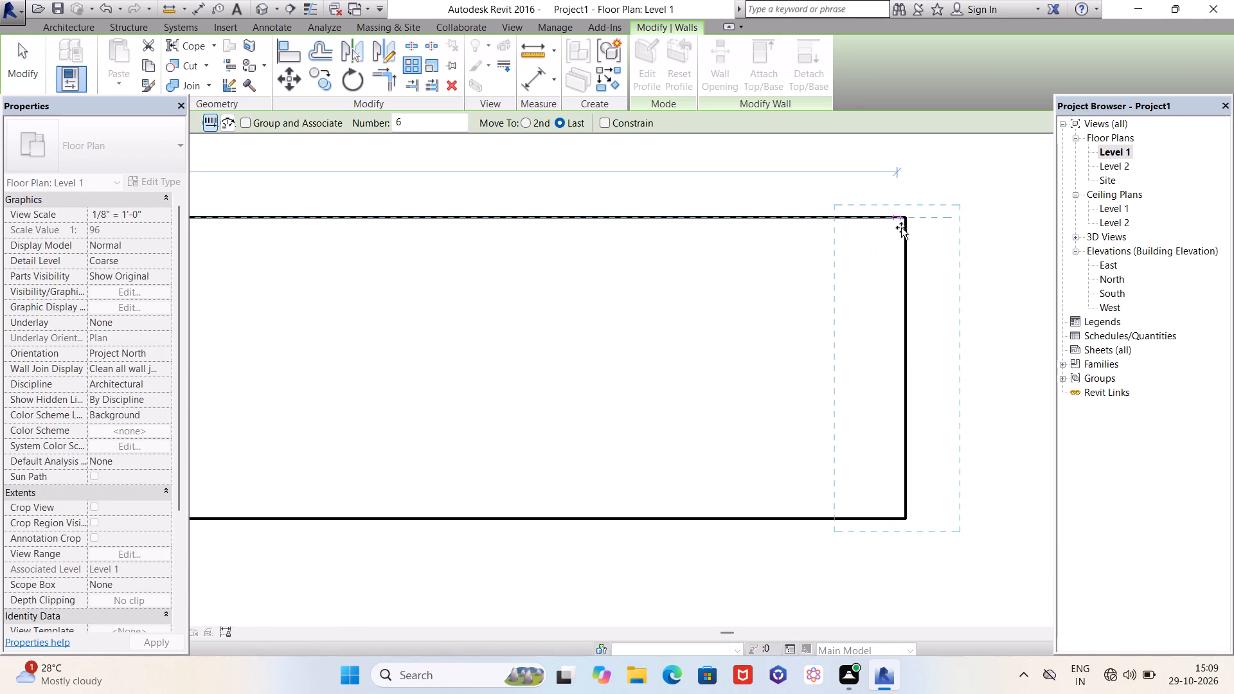
left_click(900, 226)
scroll(765, 261, "down", 6)
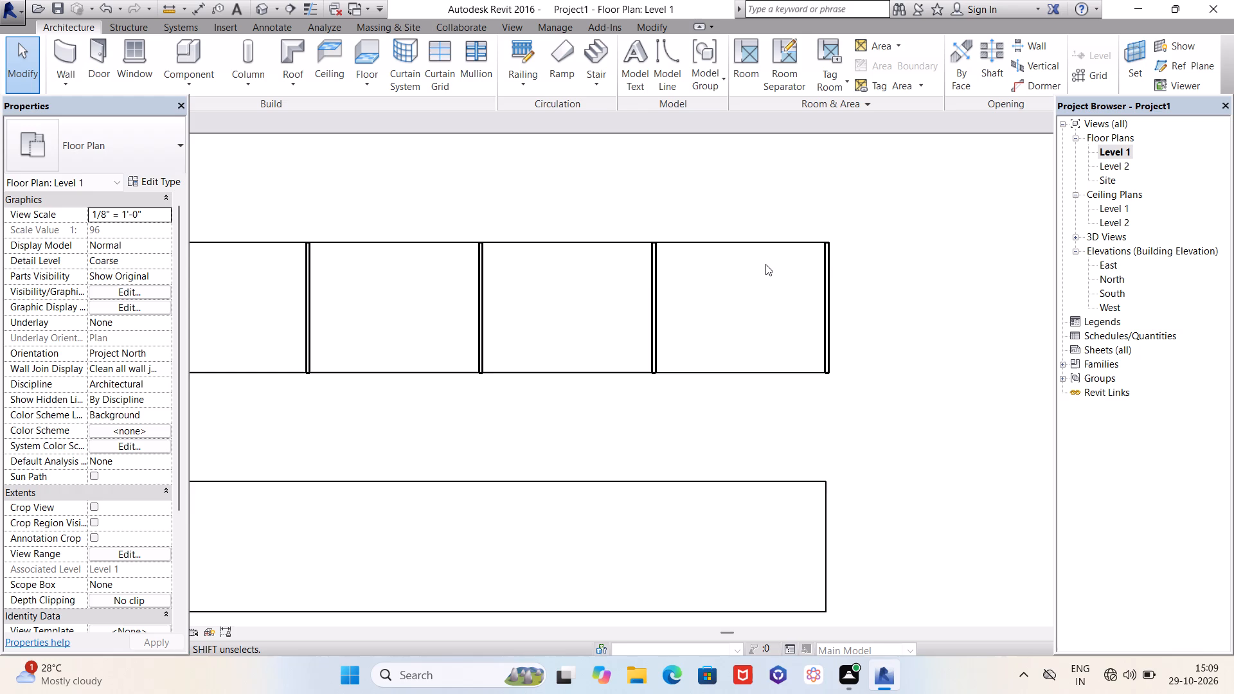
scroll(765, 265, "down", 5)
scroll(382, 288, "up", 3)
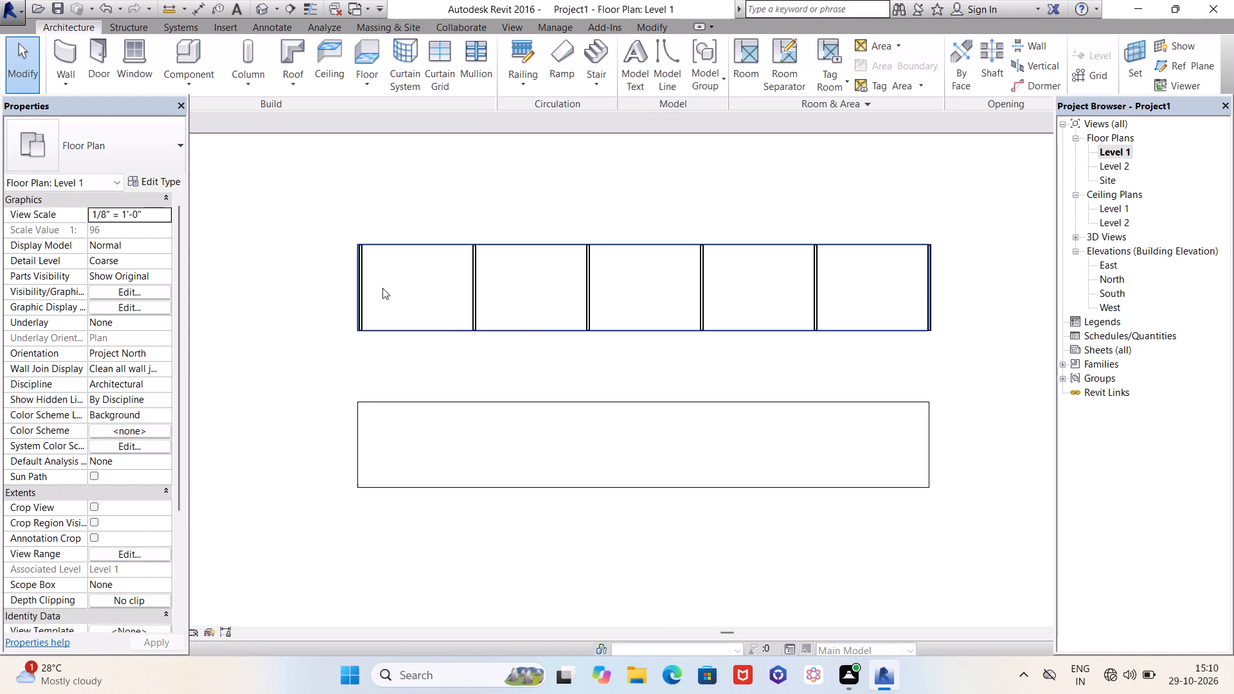
key("Escape")
key("Escape")
Delete the two curtain walls at the short end edges of the upper island countertop.
left_click(358, 314)
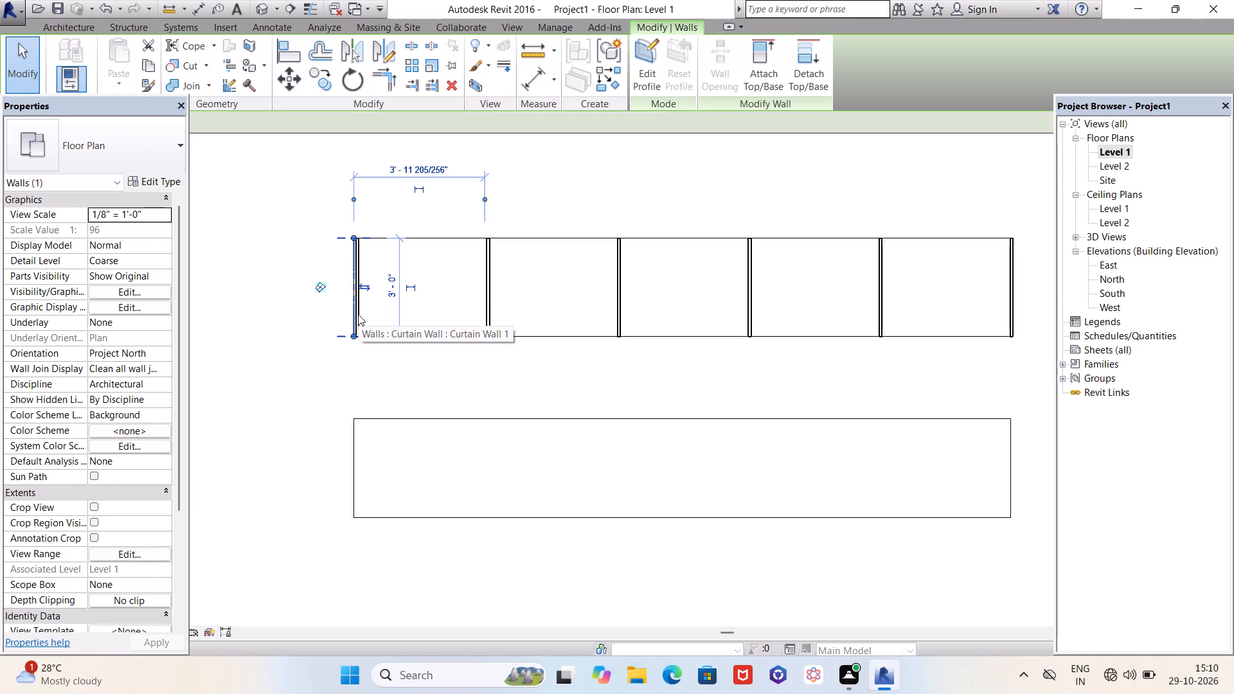
key("Delete")
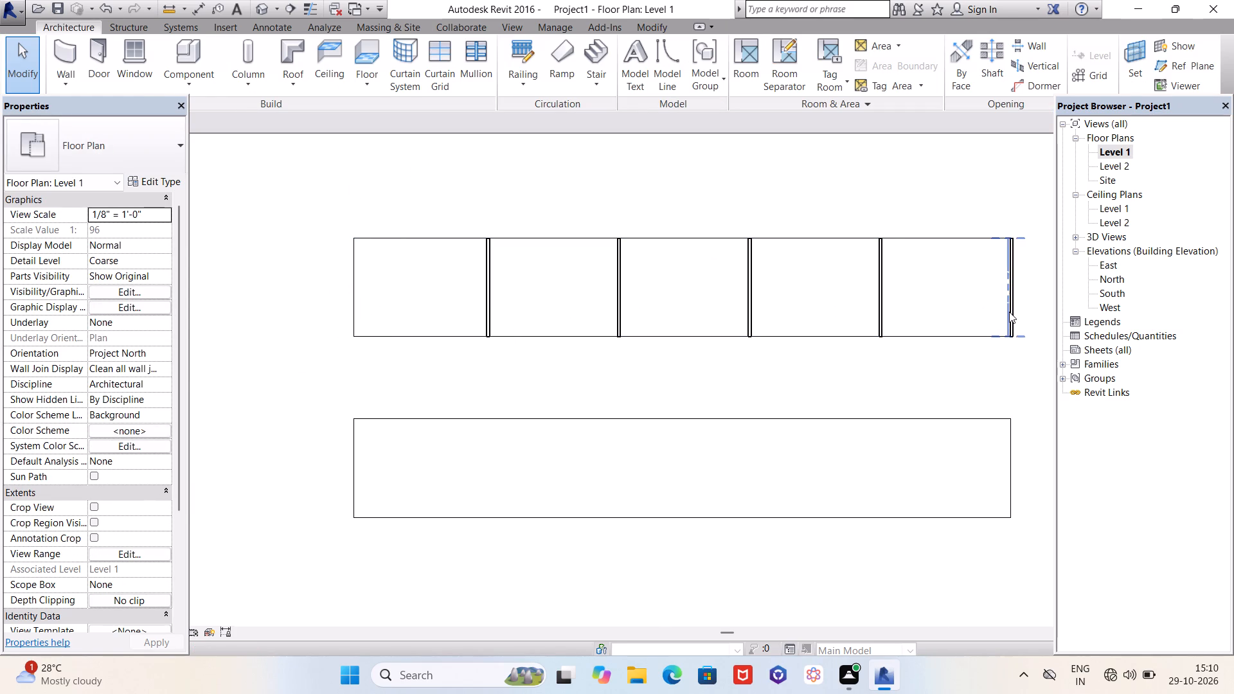
left_click(1009, 312)
key("Delete")
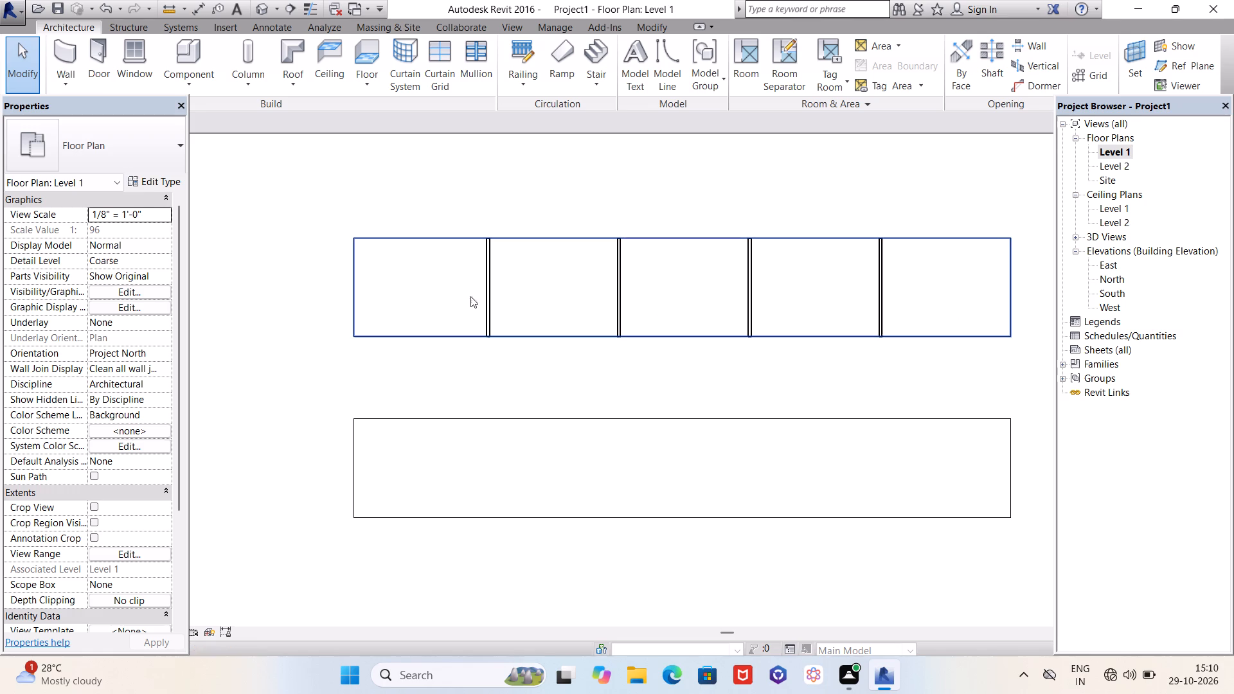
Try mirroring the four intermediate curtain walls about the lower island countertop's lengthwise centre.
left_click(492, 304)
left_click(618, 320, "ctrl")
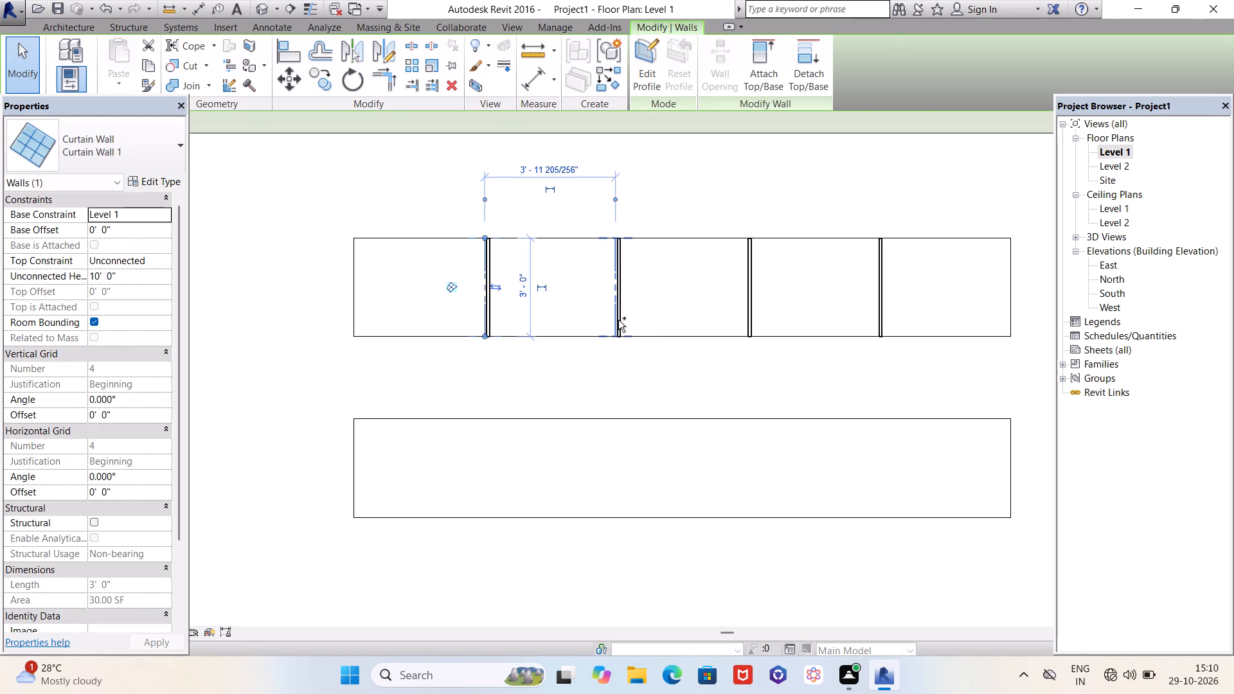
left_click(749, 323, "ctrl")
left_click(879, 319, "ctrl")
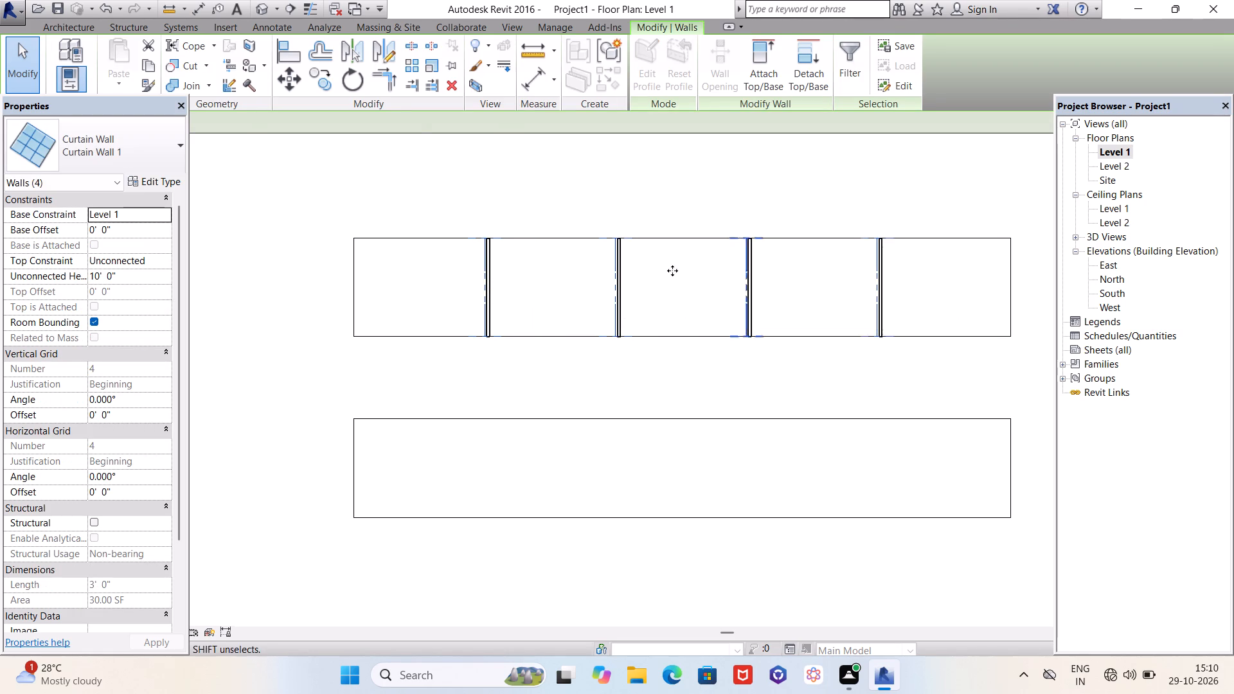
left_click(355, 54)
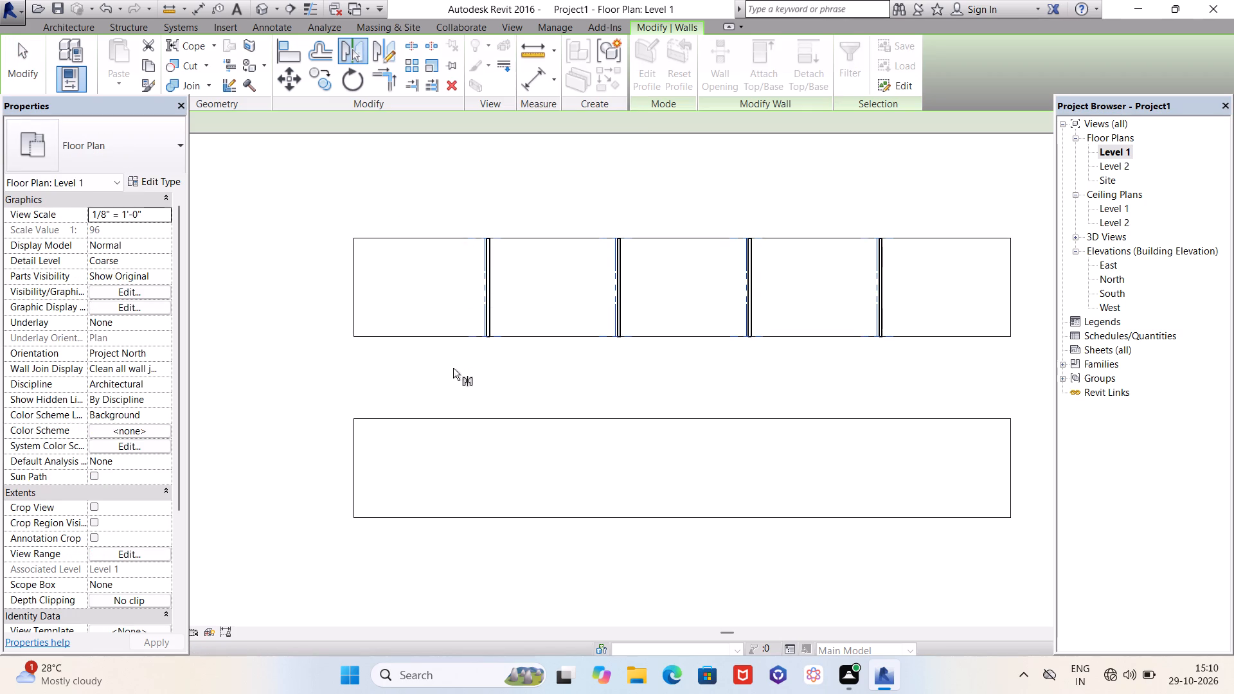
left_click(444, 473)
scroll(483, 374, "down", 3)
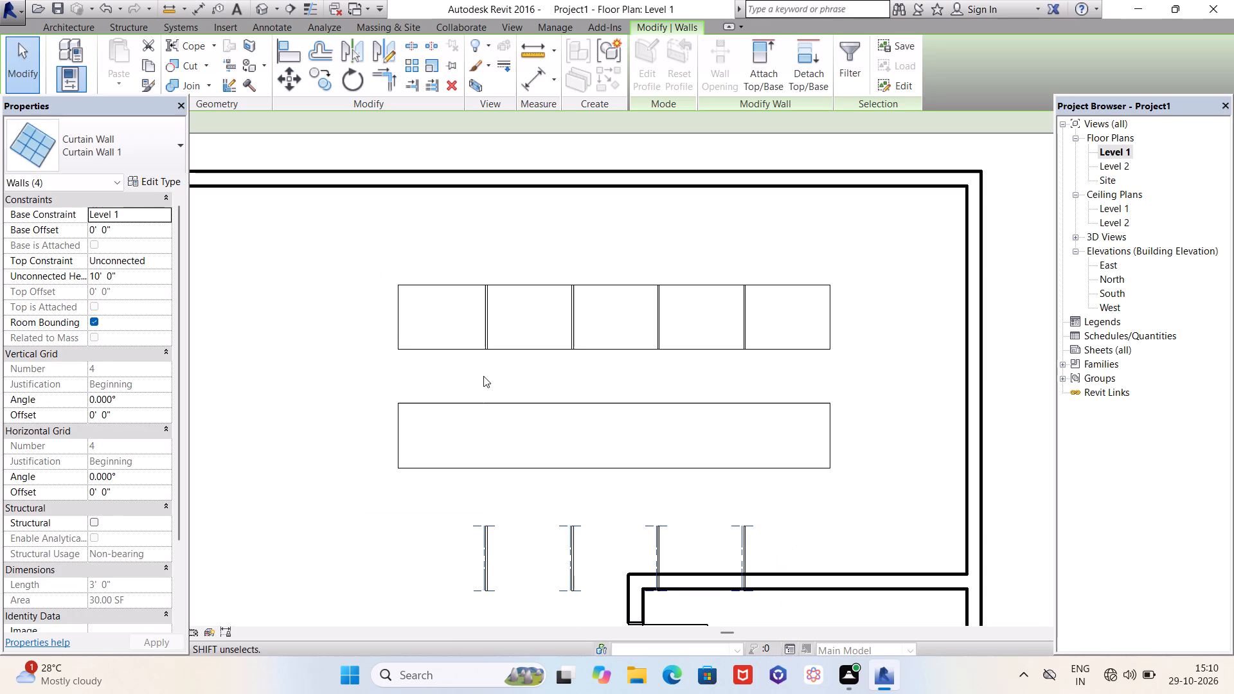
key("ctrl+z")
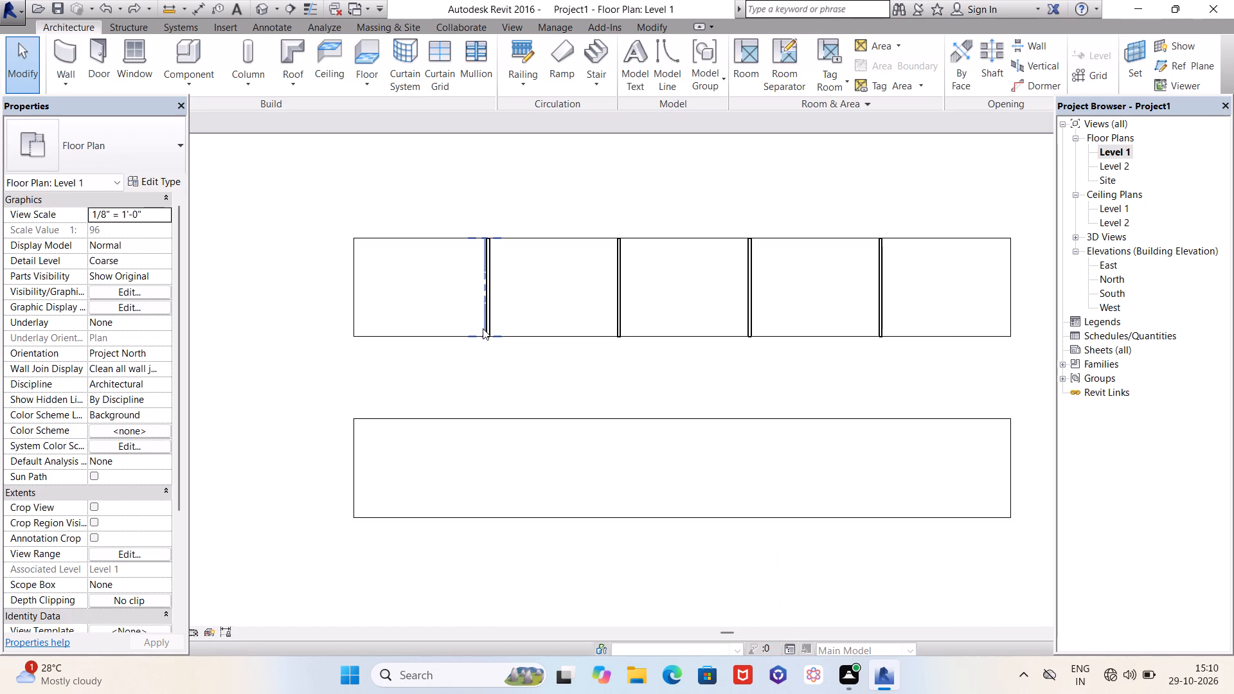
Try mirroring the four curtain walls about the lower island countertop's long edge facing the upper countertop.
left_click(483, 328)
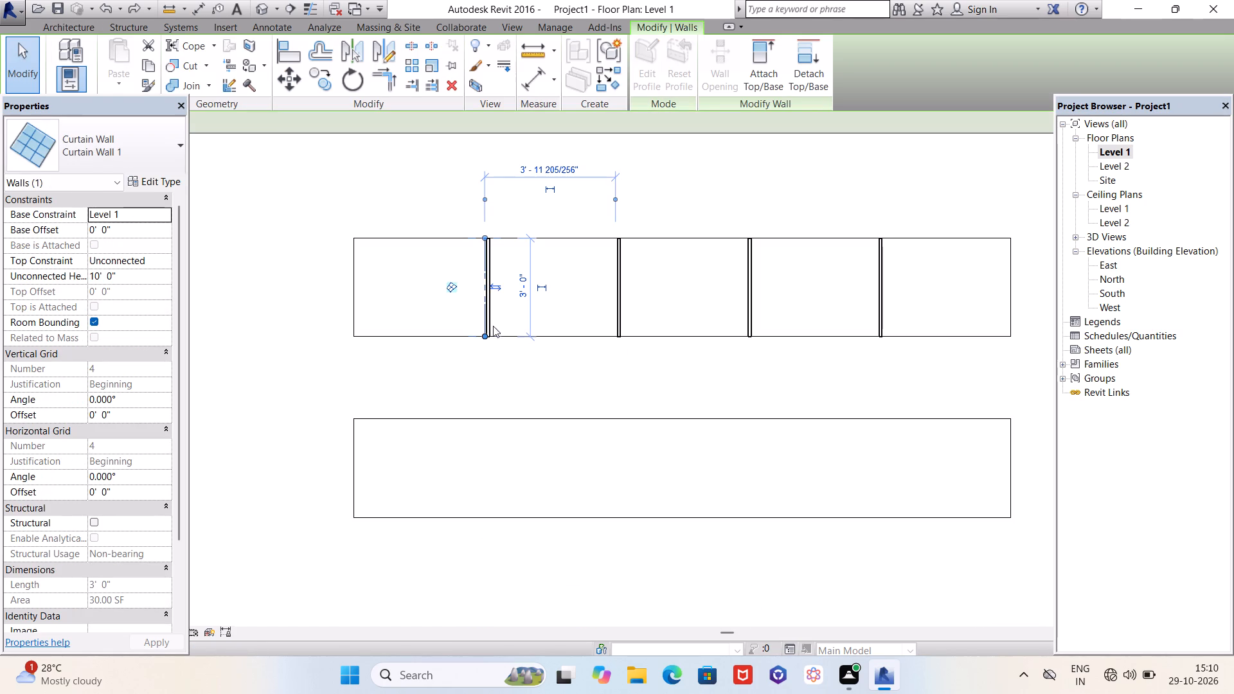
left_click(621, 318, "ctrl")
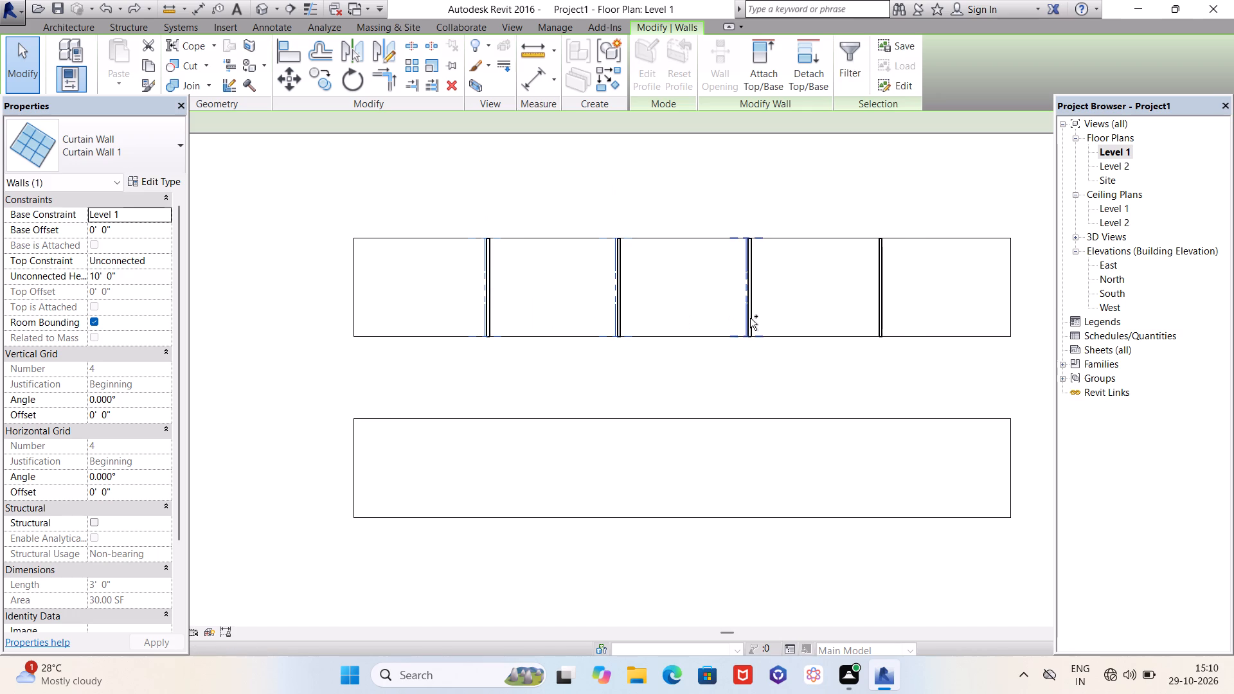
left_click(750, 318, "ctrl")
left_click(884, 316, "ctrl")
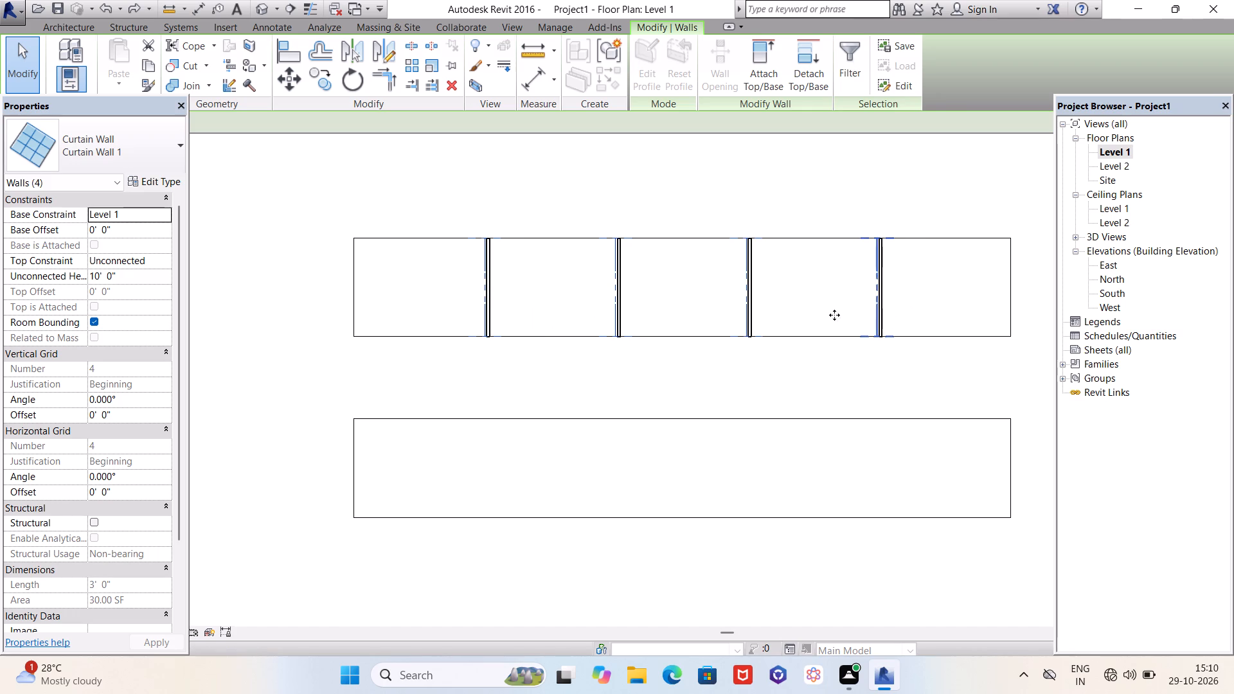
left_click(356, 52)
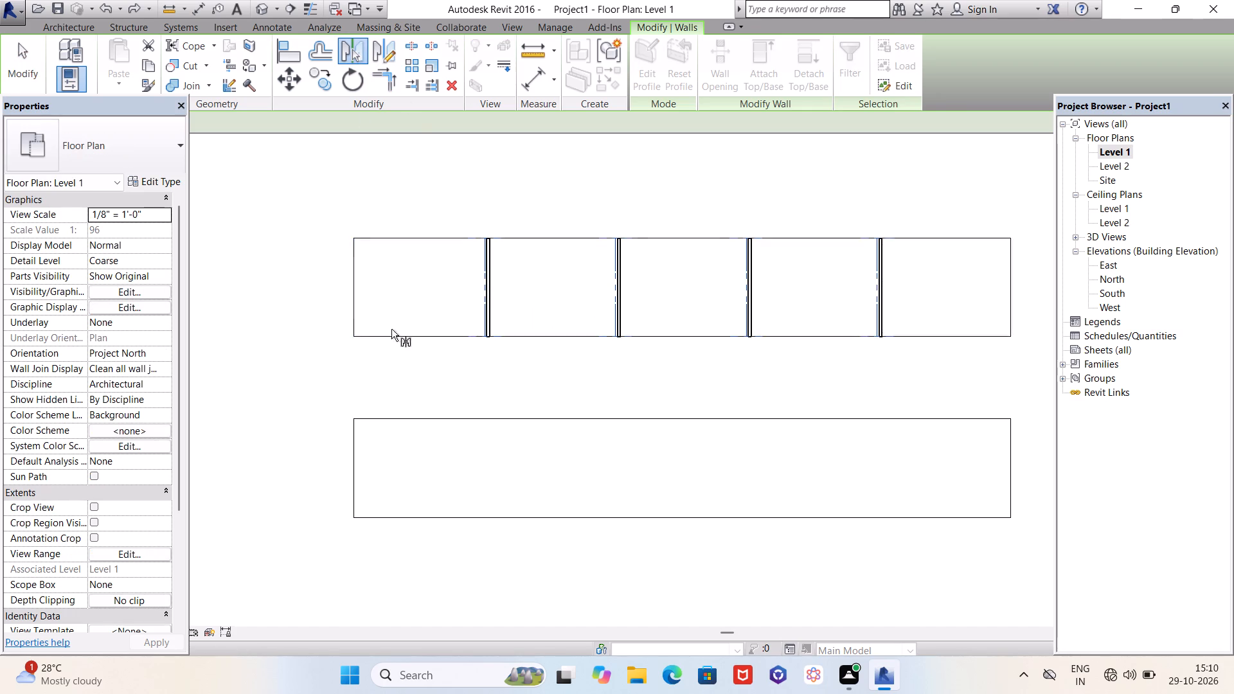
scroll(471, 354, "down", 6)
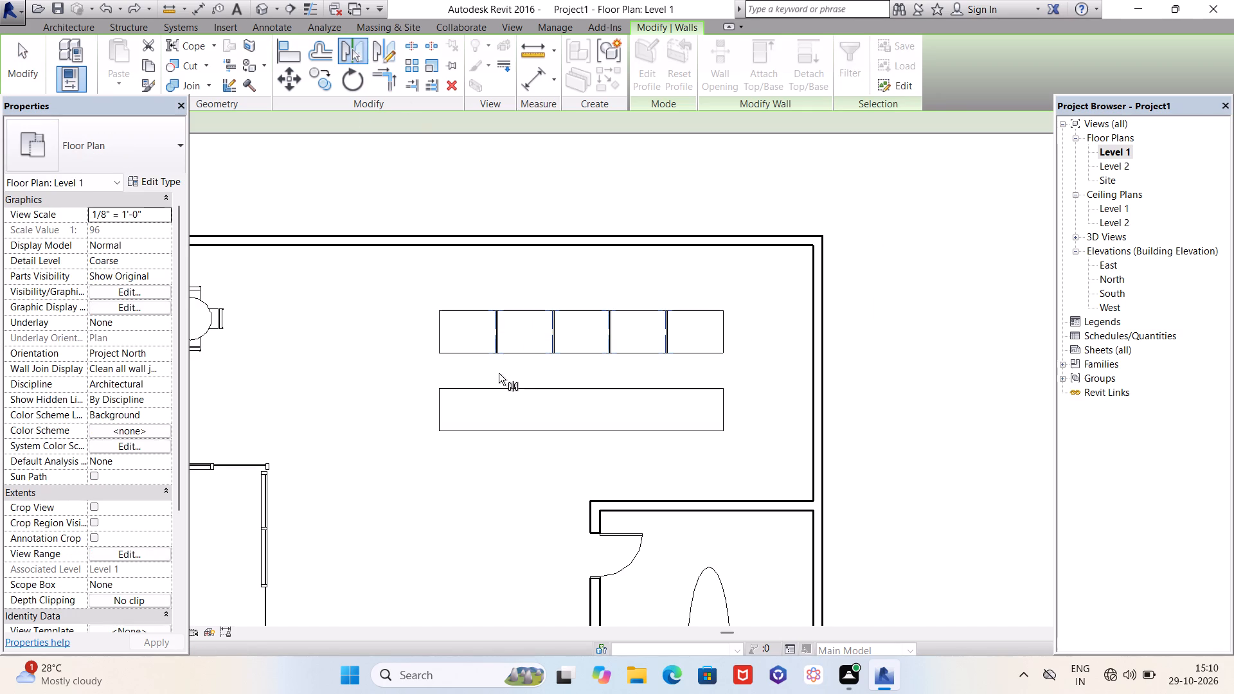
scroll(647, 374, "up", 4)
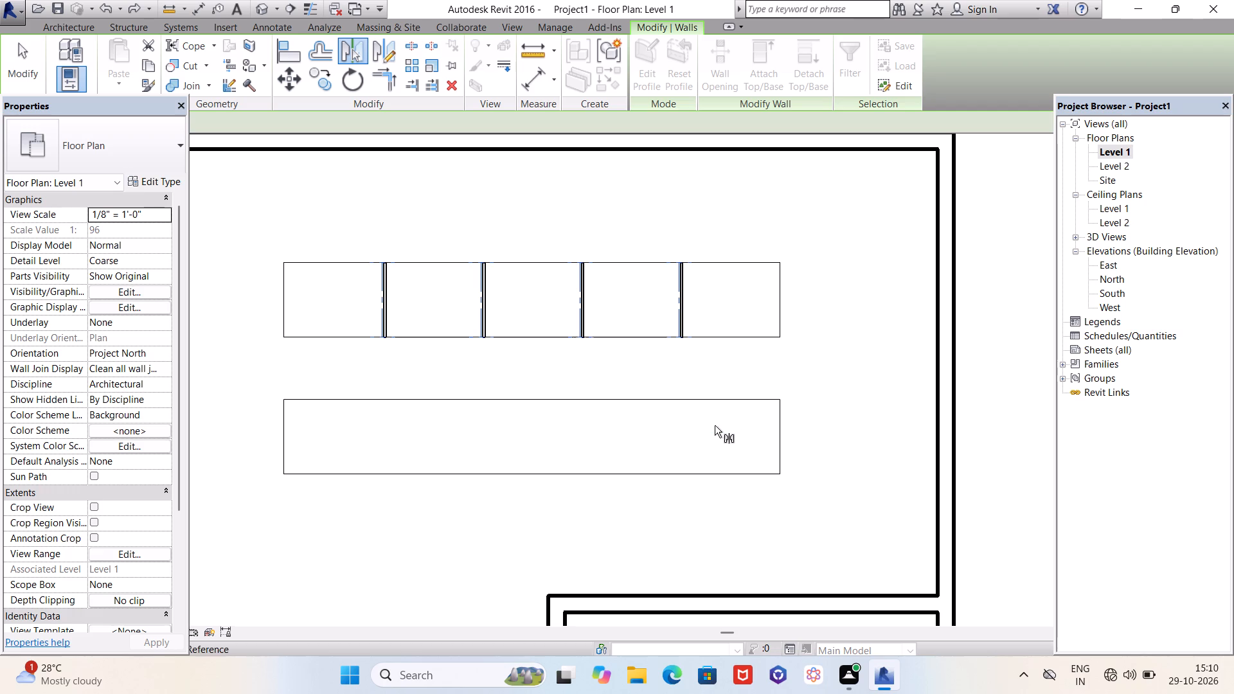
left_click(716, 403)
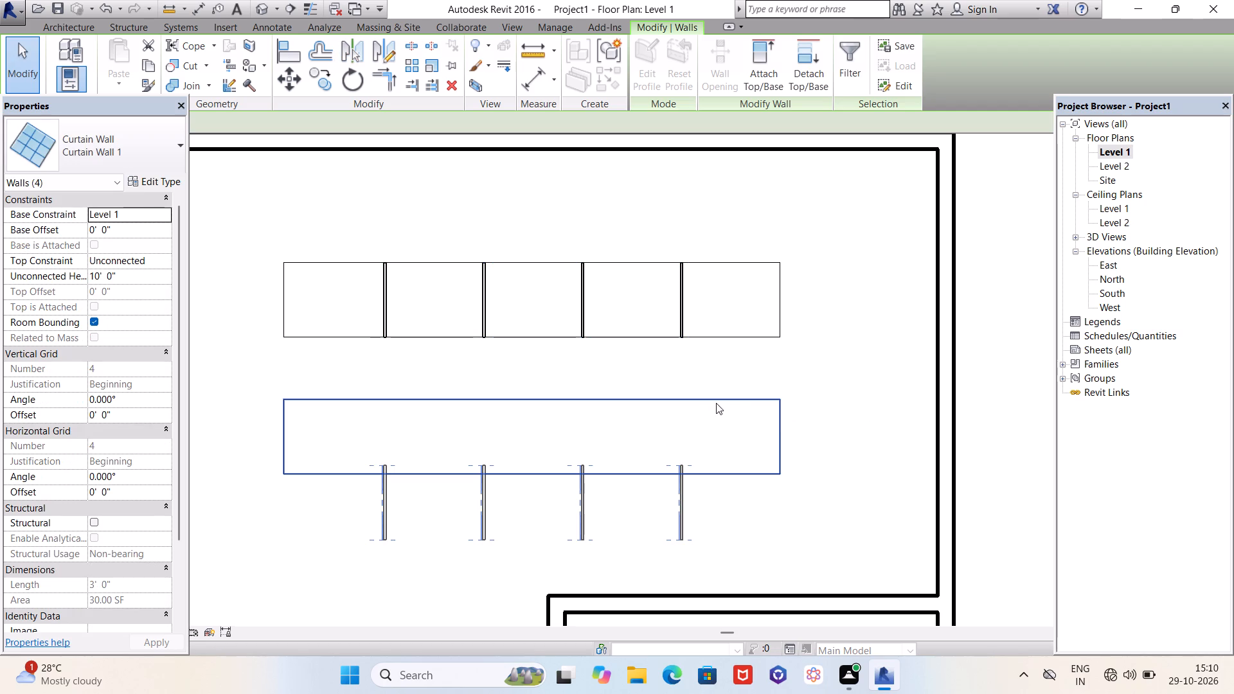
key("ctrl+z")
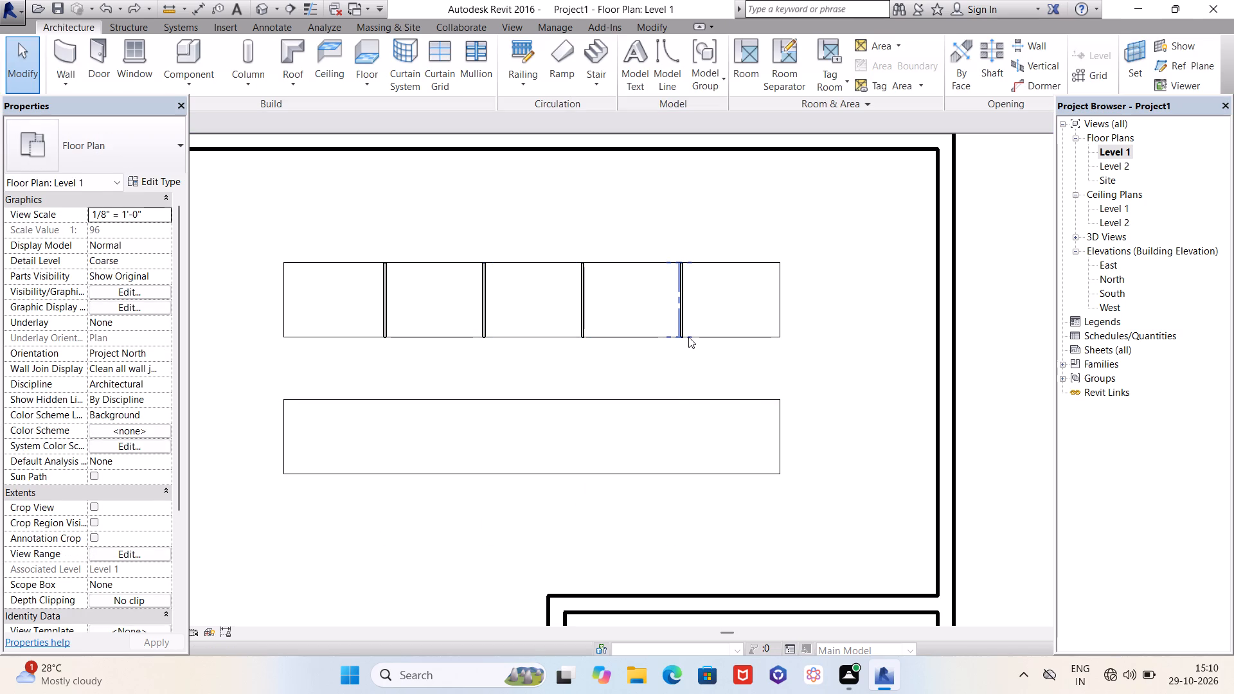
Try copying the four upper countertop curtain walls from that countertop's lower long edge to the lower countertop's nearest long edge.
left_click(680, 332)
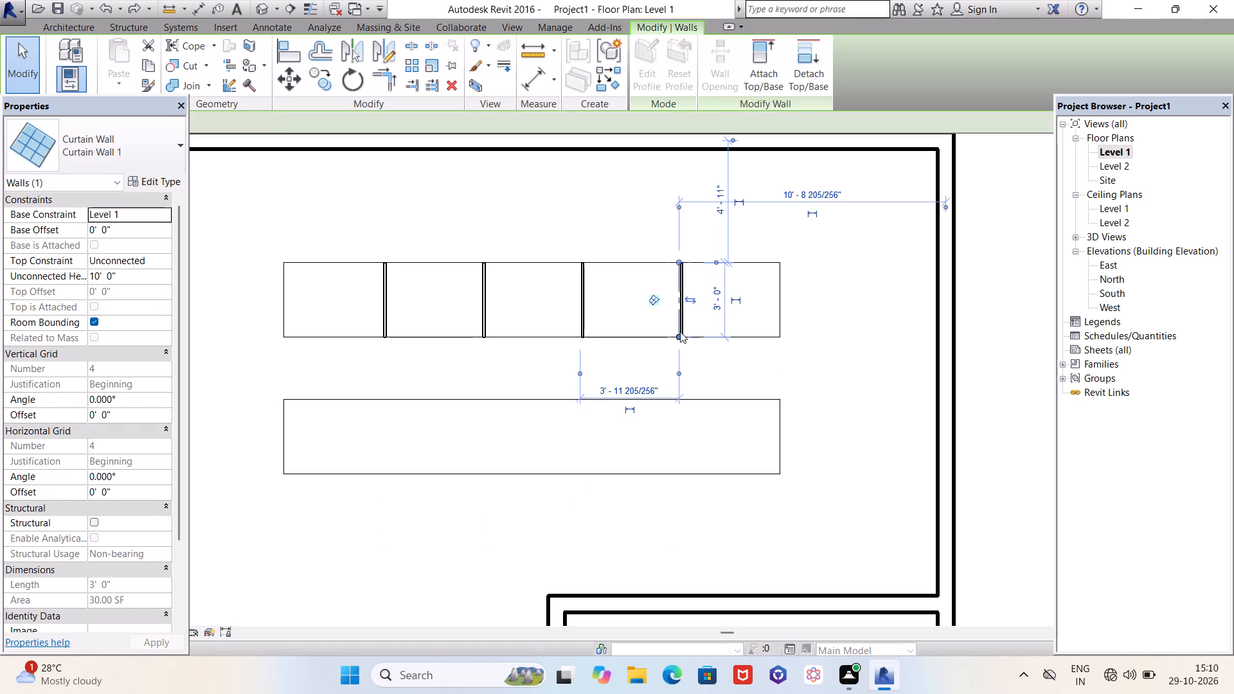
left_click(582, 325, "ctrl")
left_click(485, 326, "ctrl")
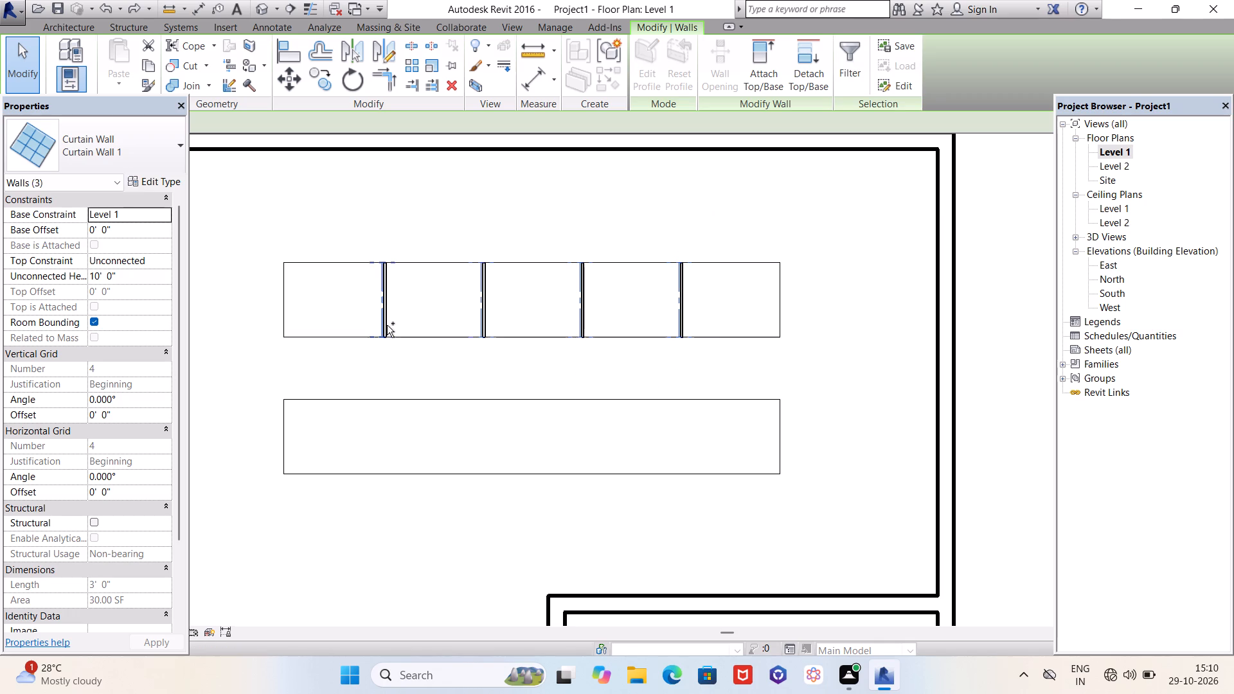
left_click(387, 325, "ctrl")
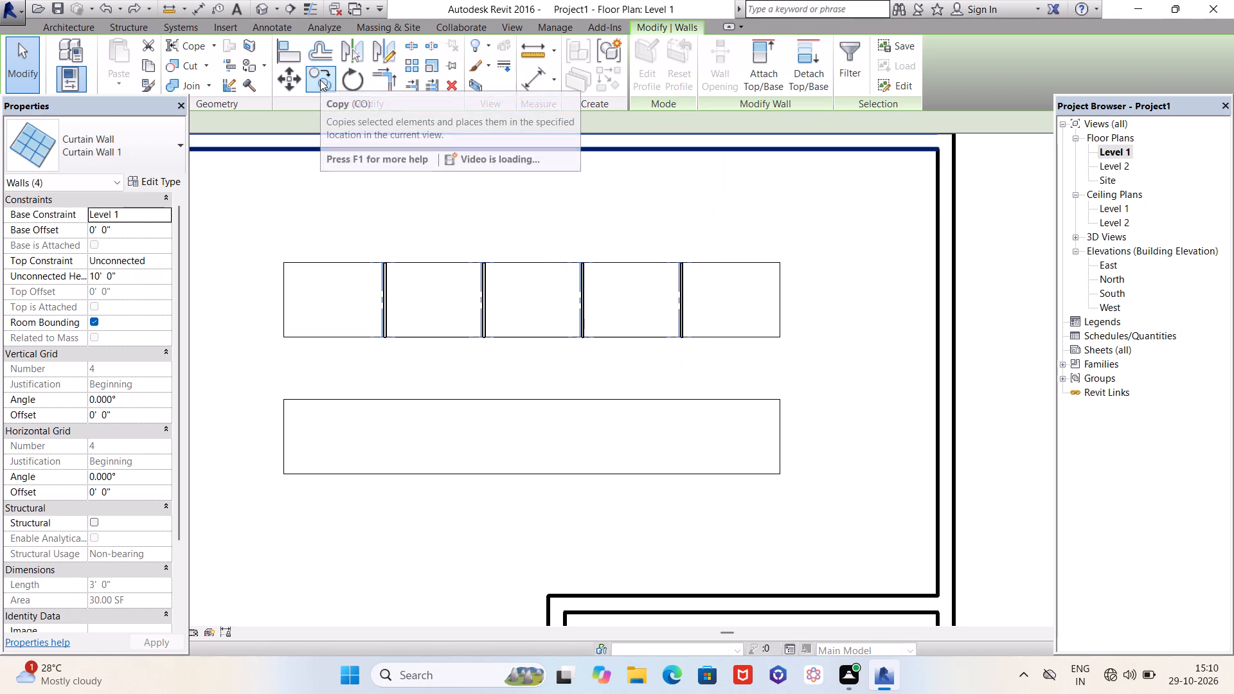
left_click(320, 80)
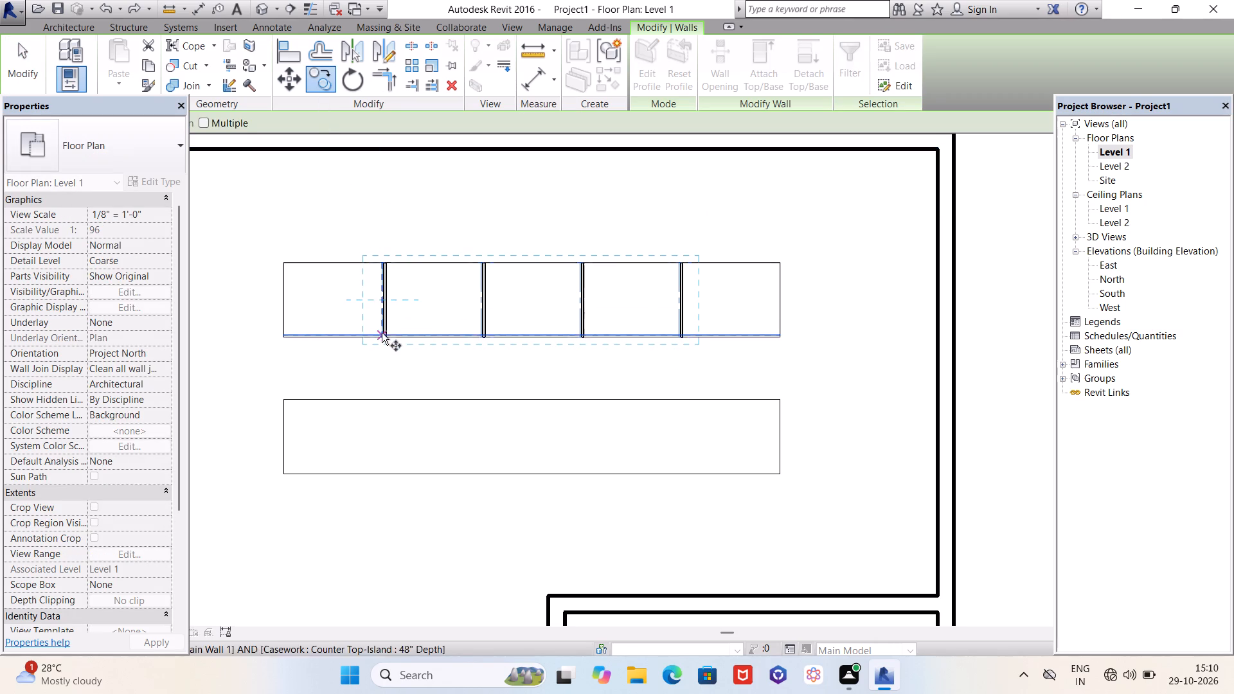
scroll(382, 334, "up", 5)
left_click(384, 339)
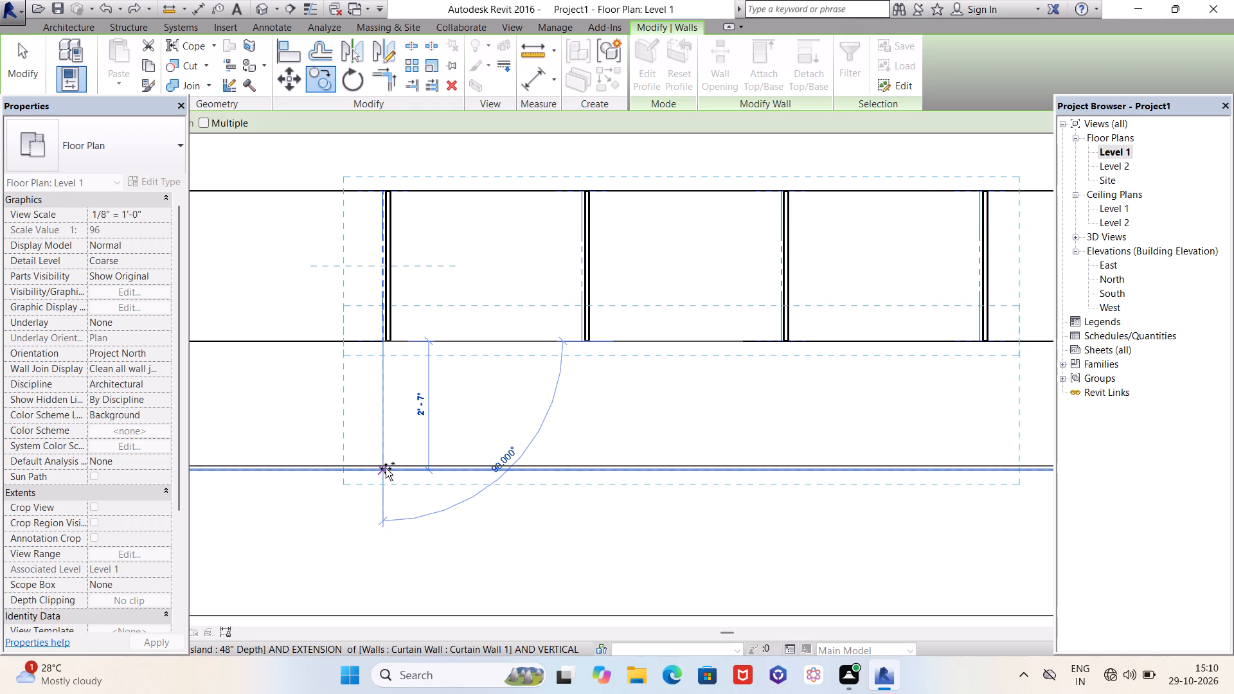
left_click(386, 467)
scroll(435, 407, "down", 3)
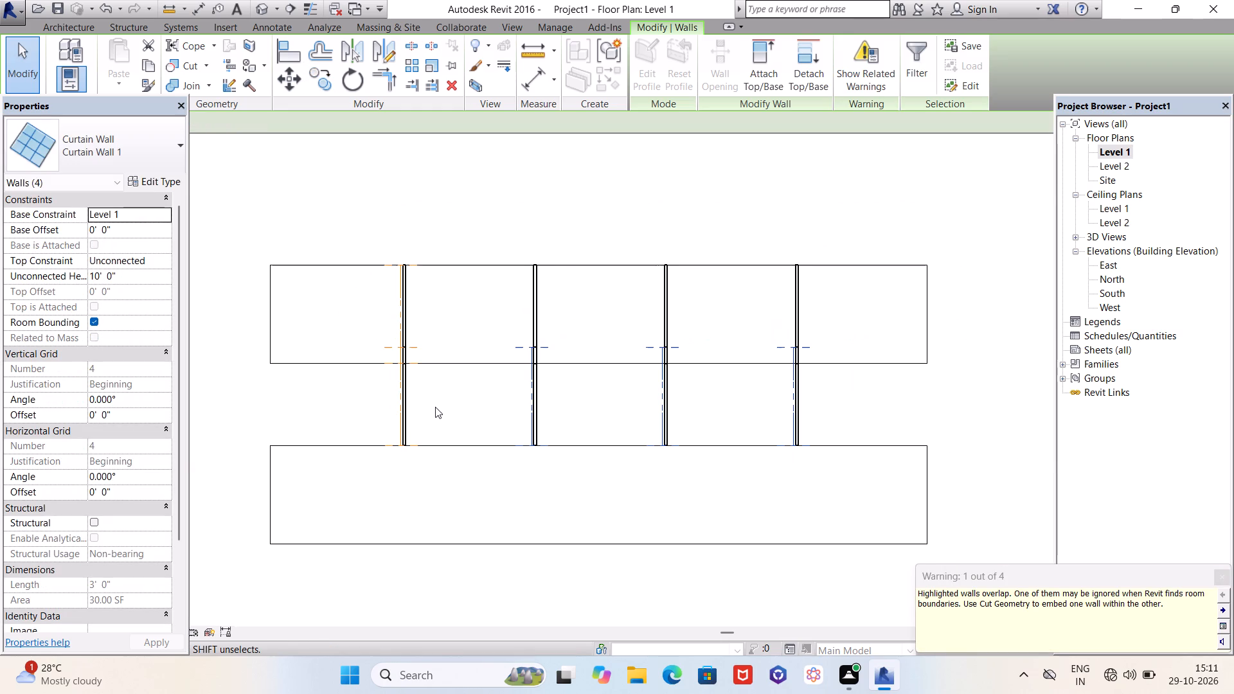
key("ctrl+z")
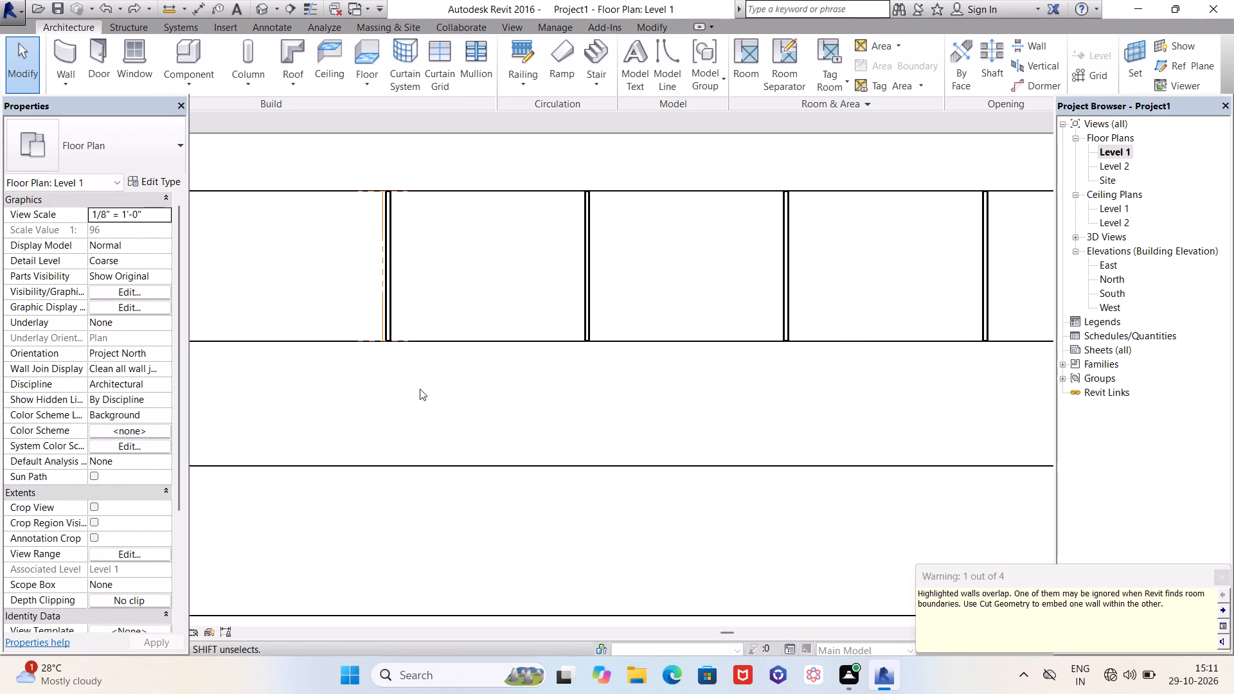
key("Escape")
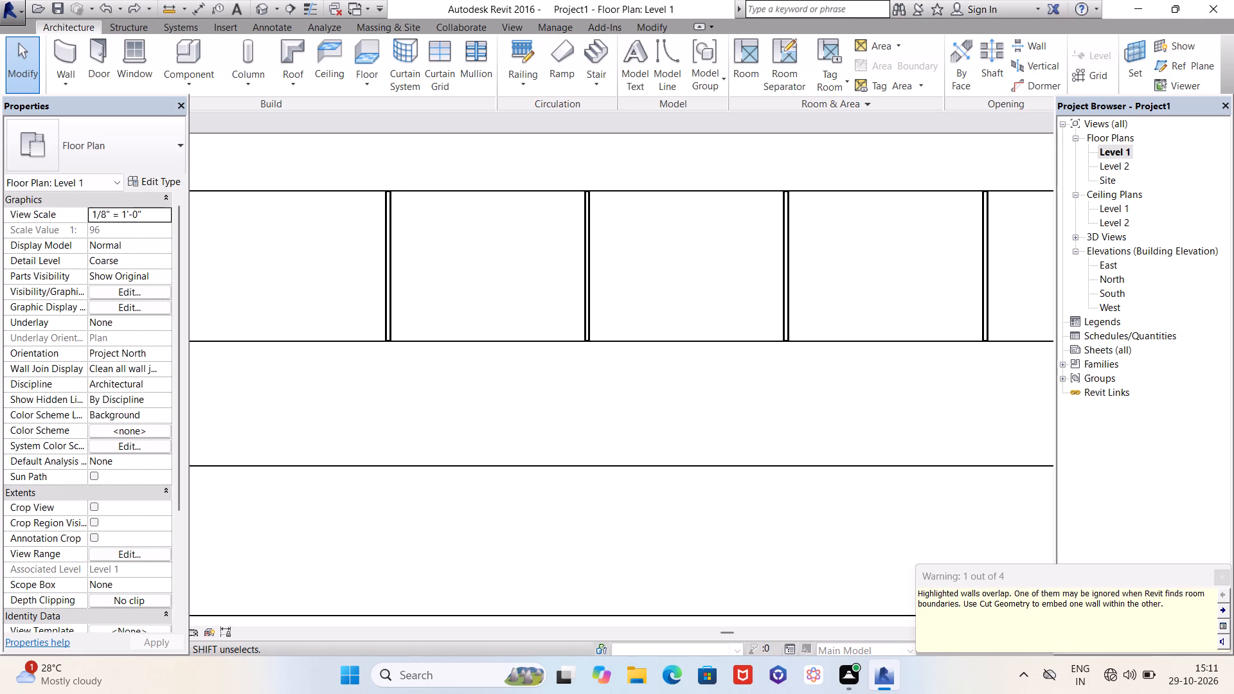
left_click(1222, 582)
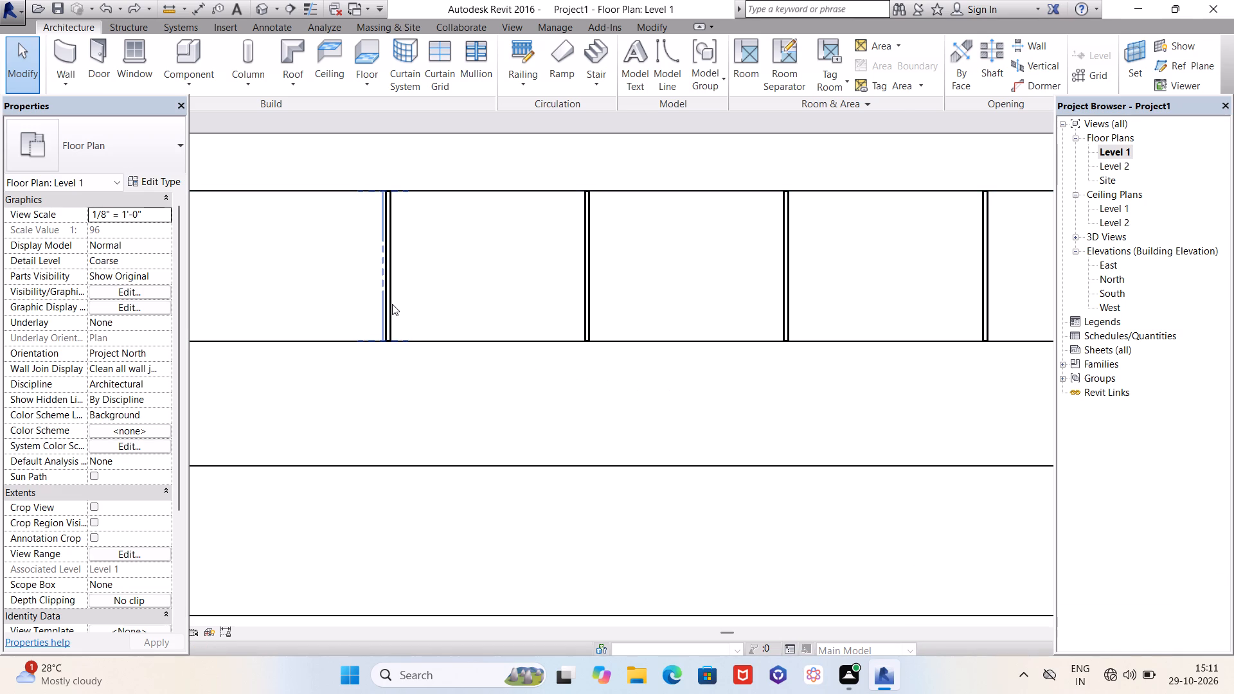
Copy the upper countertop's four curtain walls about 5' 6" straight down onto the lower island countertop, aligning their top ends with its upper long edge.
left_click(392, 304)
left_click(589, 319, "ctrl")
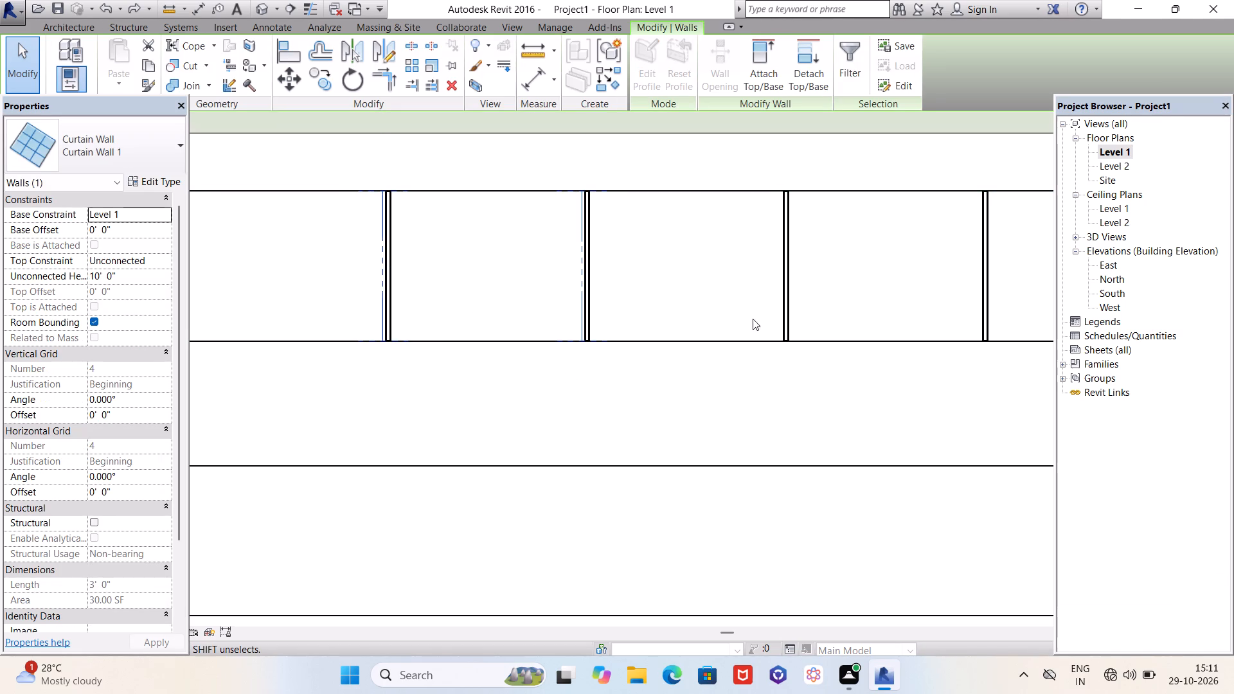
left_click(782, 318, "ctrl")
scroll(541, 326, "down", 4)
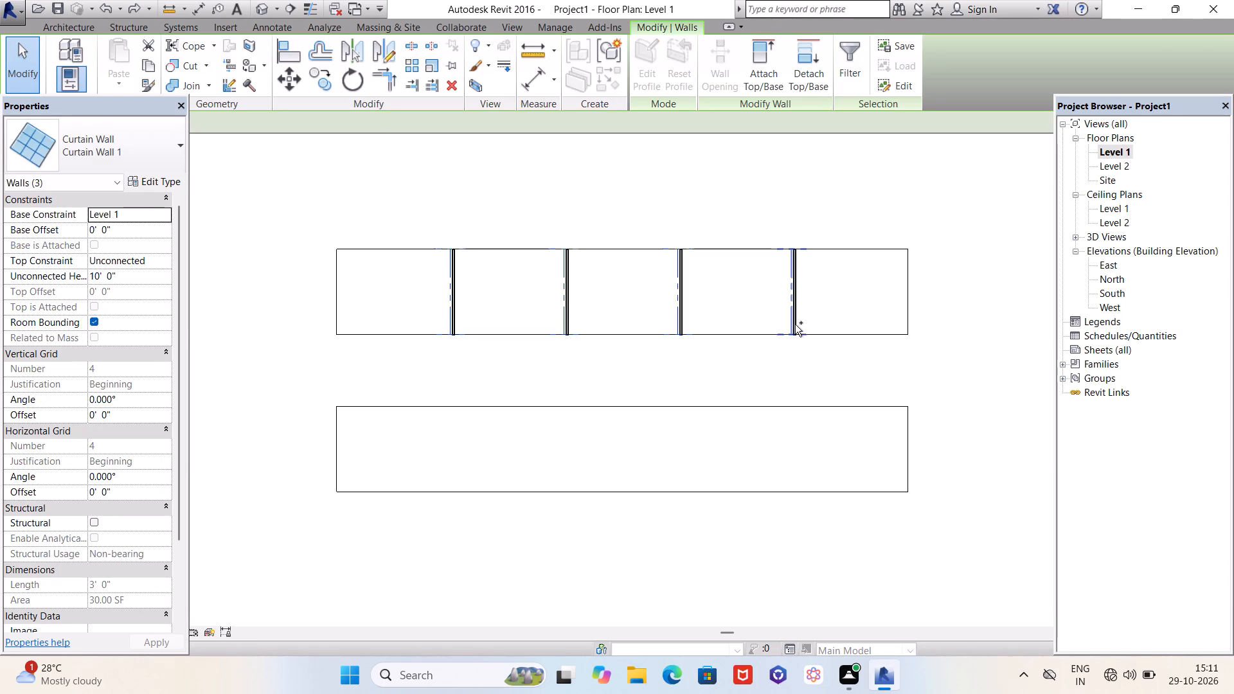
left_click(795, 325, "ctrl")
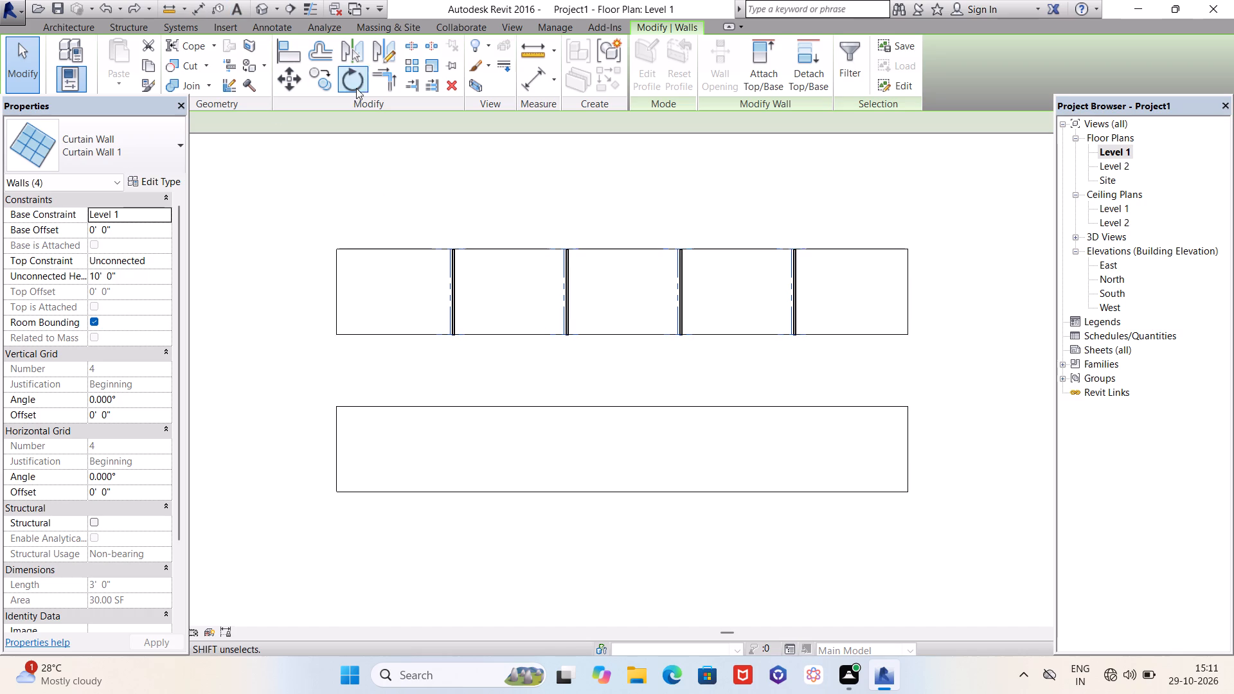
left_click(313, 78)
scroll(427, 242, "up", 8)
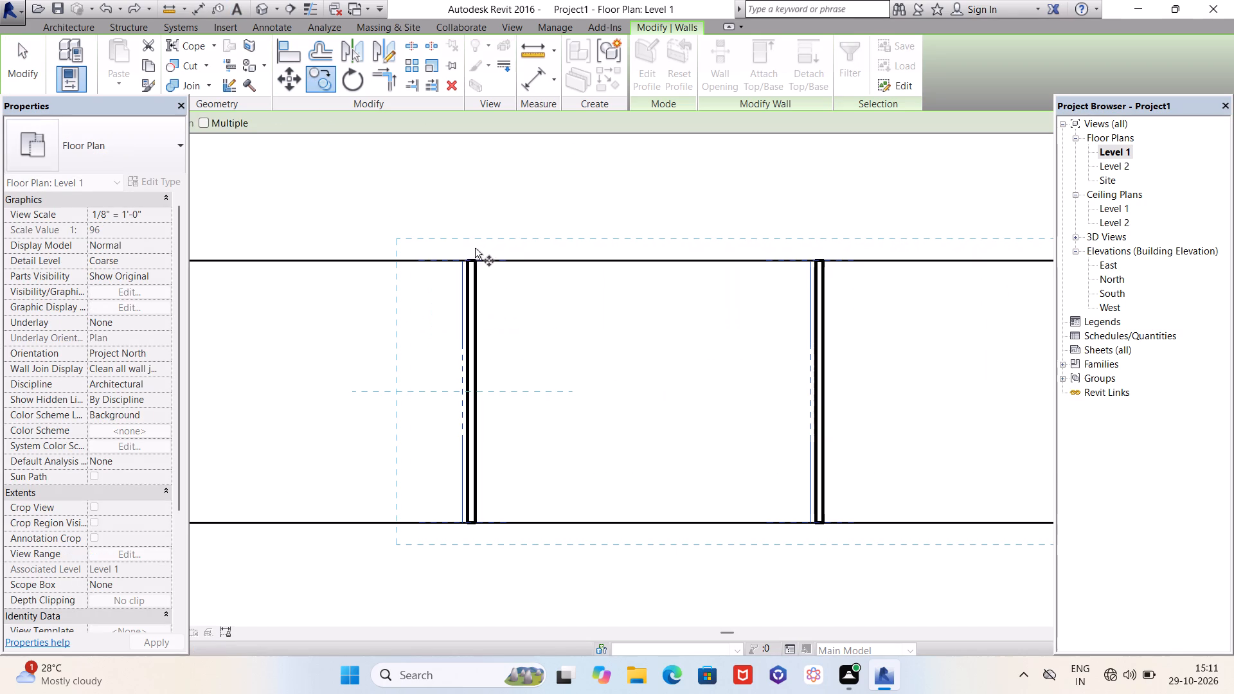
left_click(467, 262)
scroll(467, 262, "down", 5)
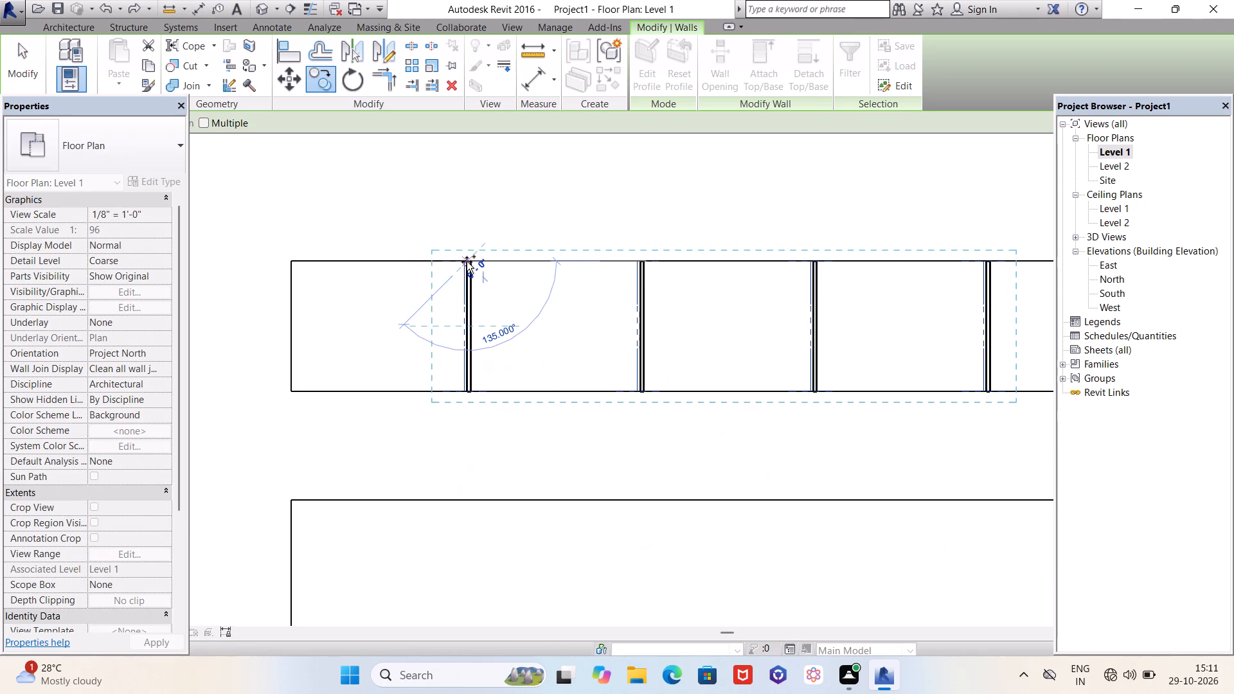
scroll(465, 501, "up", 2)
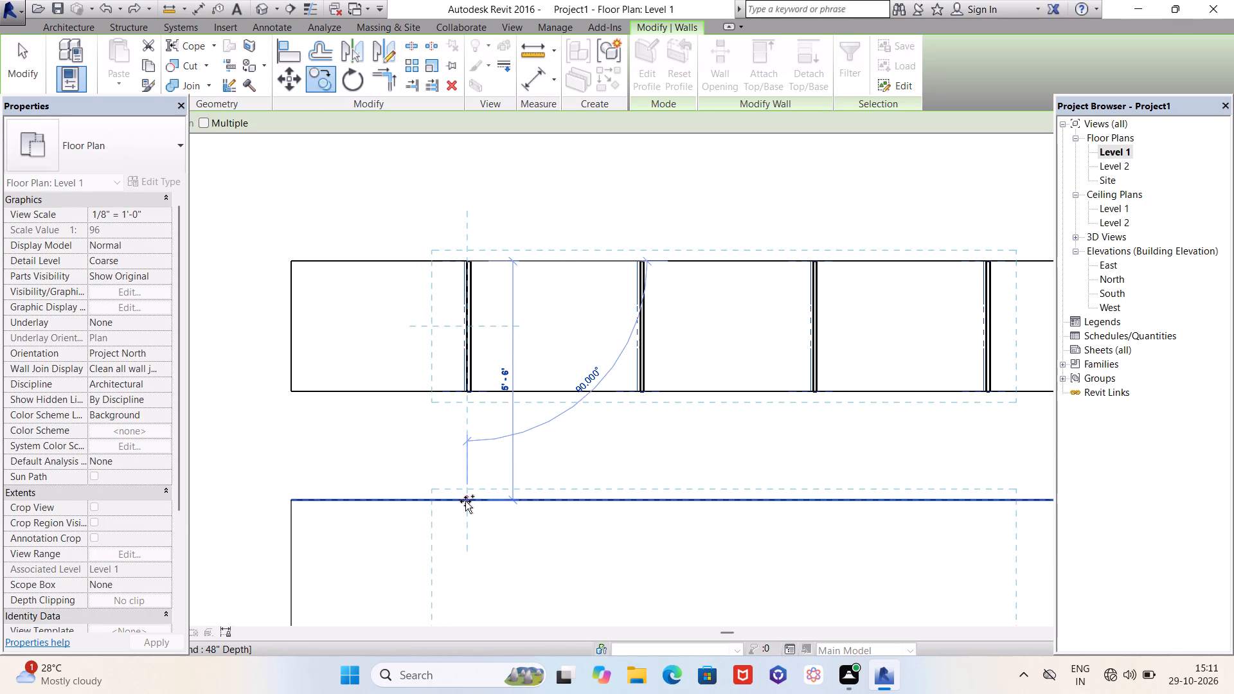
scroll(465, 501, "up", 7)
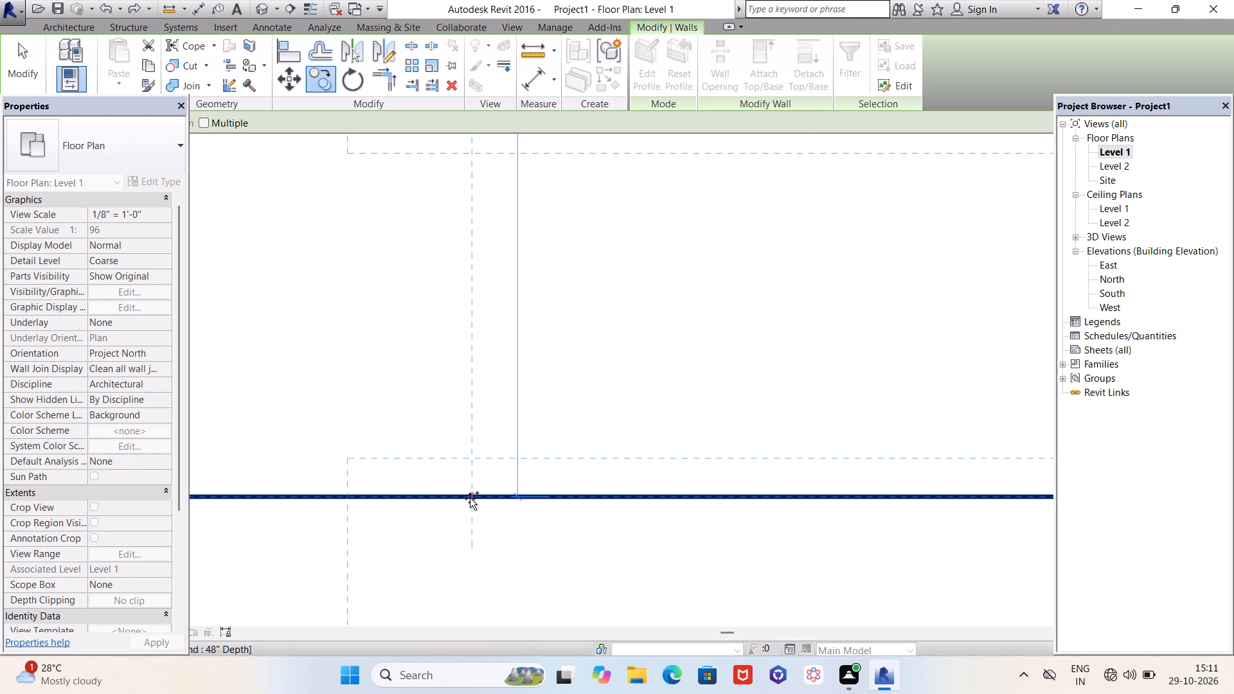
left_click(470, 498)
scroll(440, 369, "down", 11)
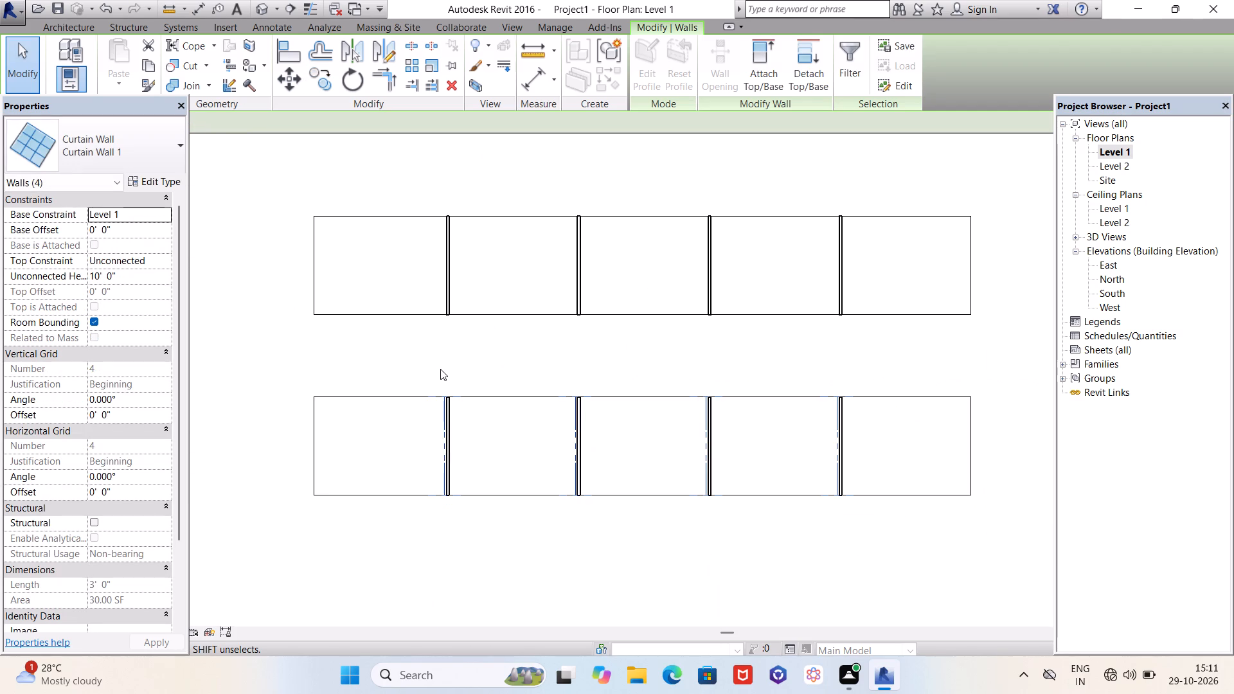
key("Escape")
scroll(596, 380, "down", 8)
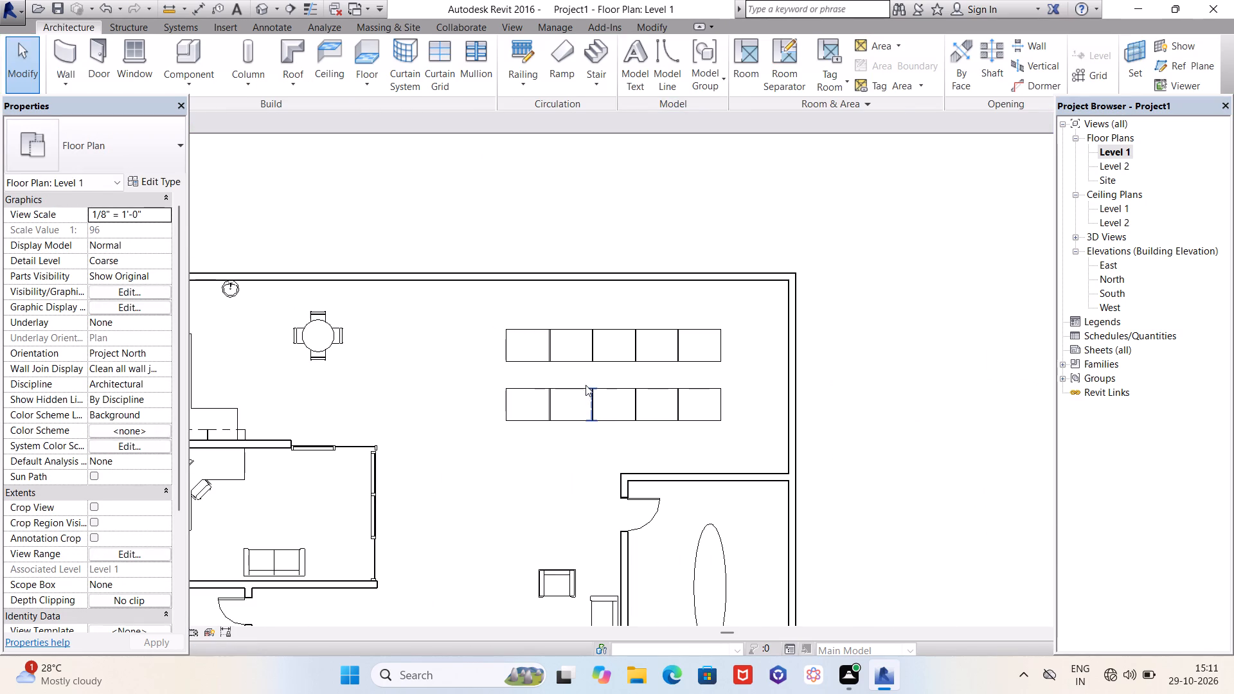
Examine the curtain walls on both island countertops in the 3D view and return to the Level 1 floor plan.
scroll(555, 403, "up", 3)
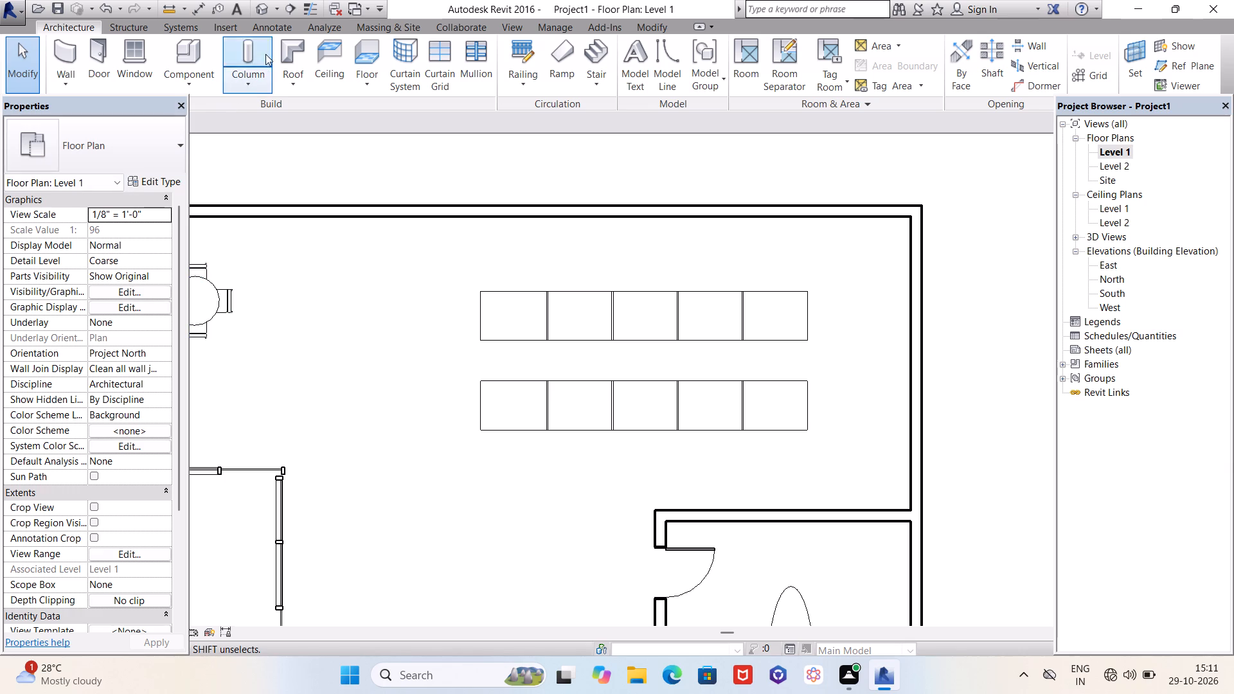
left_click(257, 16)
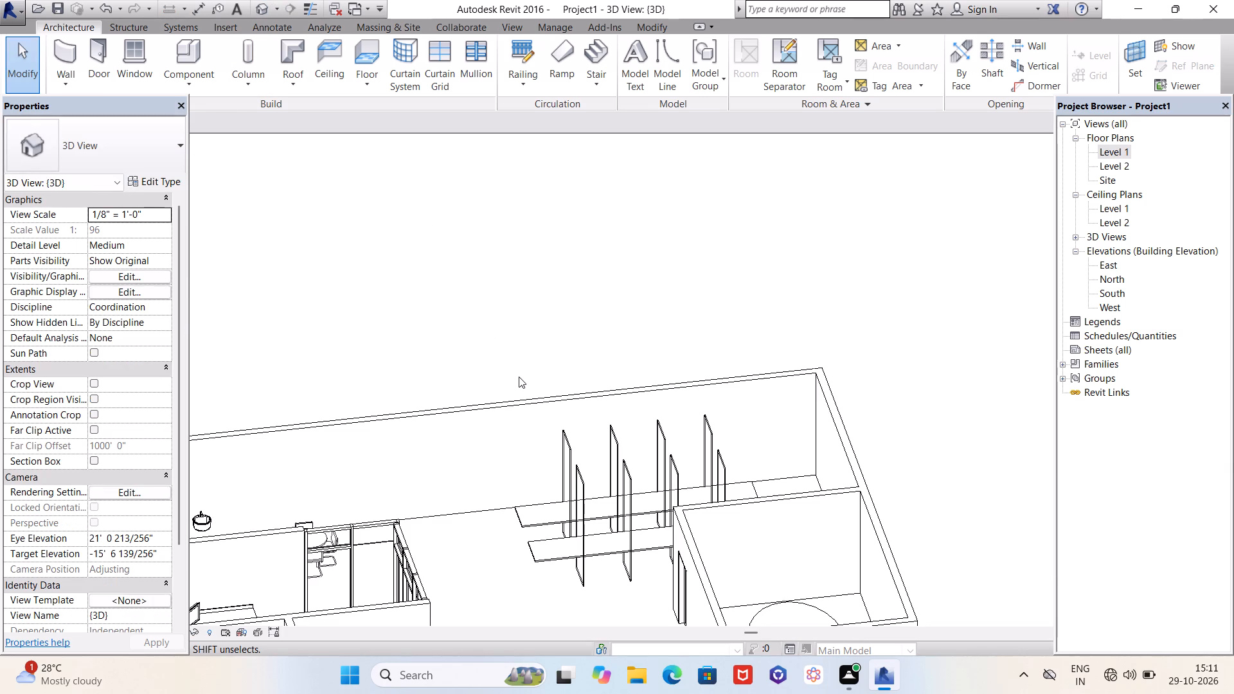
middle_click_drag(473, 482, 510, 483, "shift")
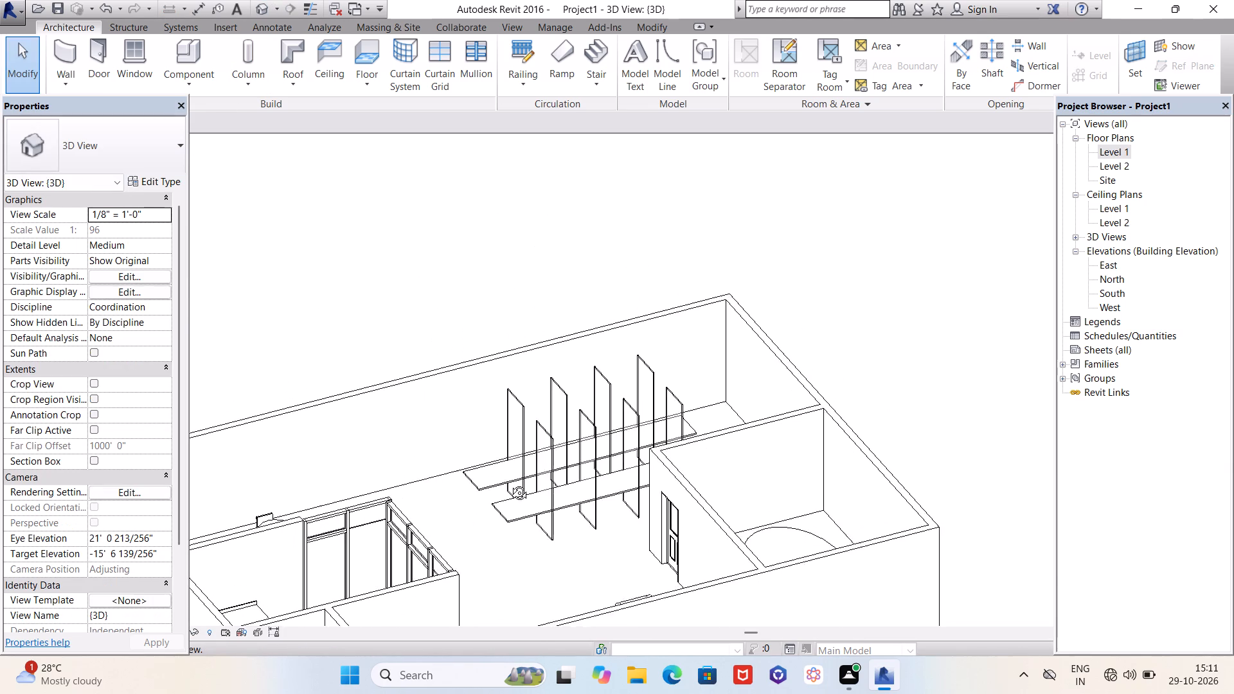
middle_click_drag(510, 483, 499, 528, "shift")
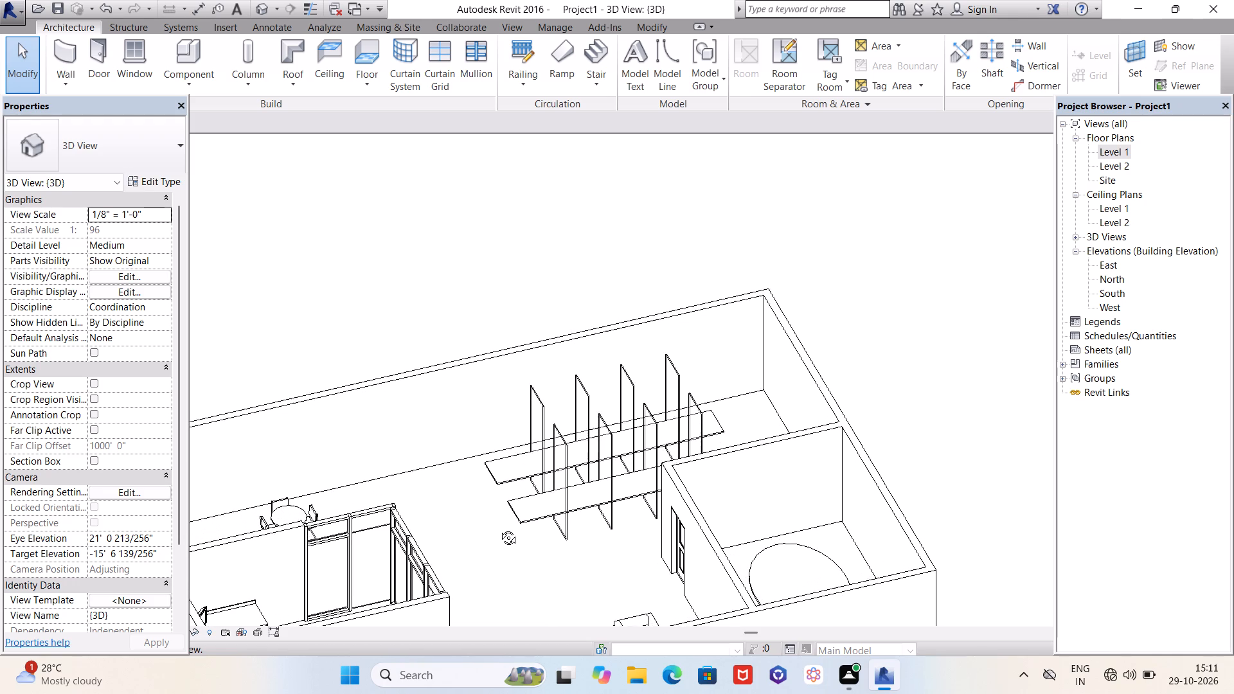
middle_click_drag(499, 528, 499, 533, "shift")
scroll(500, 478, "up", 1)
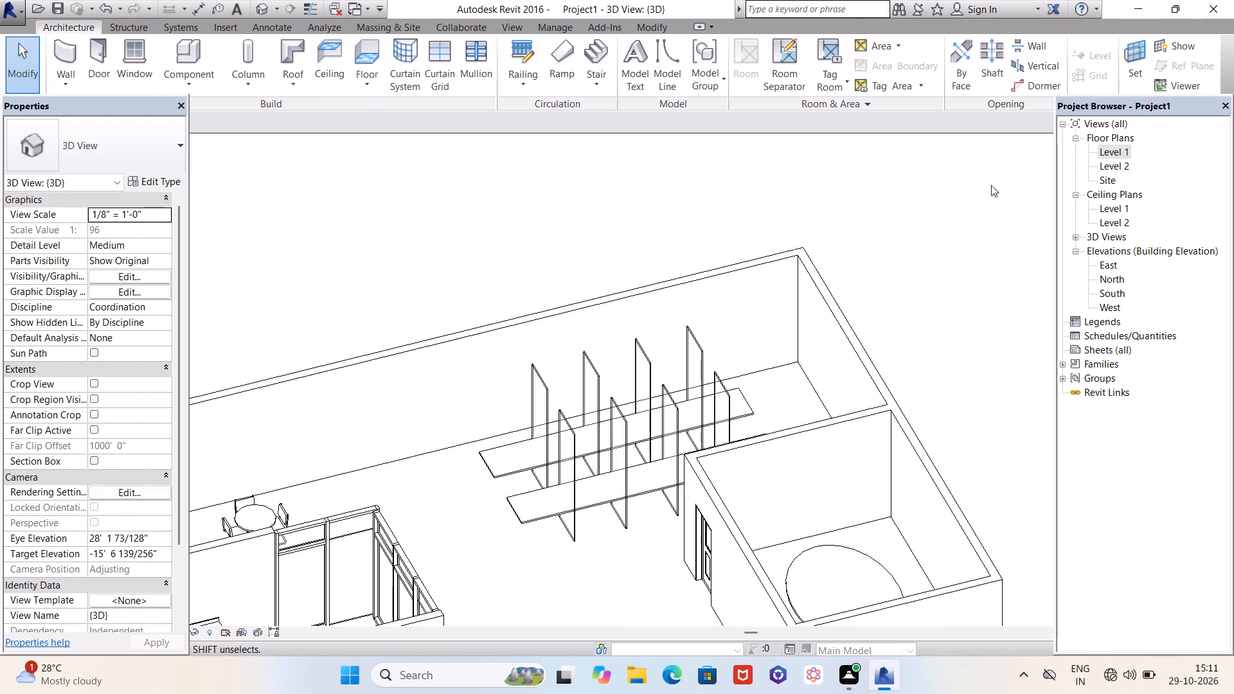
double_click(1109, 154)
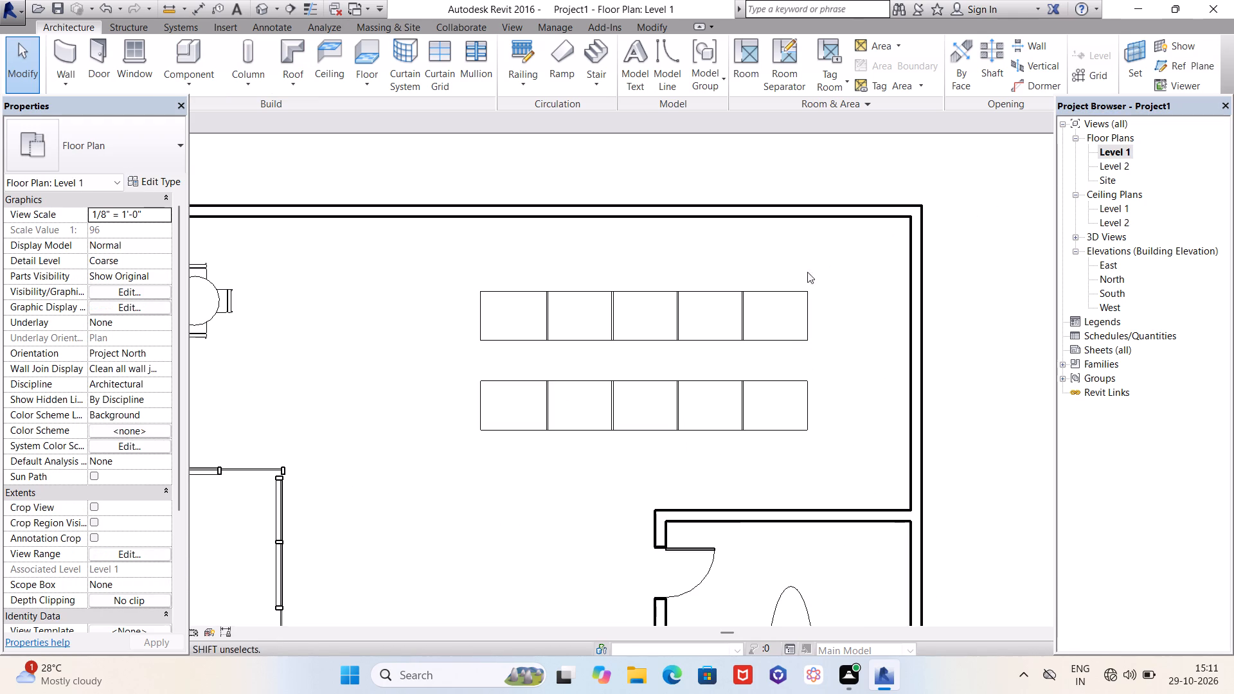
Set the base offset of all eight curtain walls on the two island countertops to 3'.
left_click(546, 326)
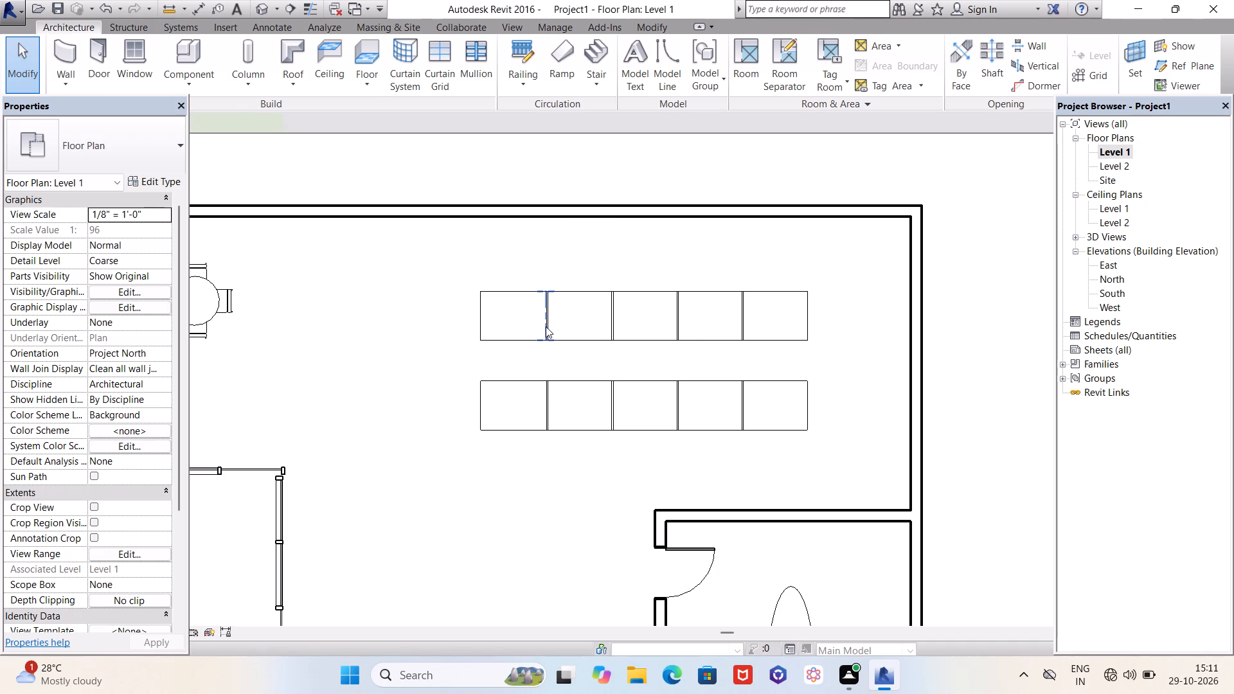
left_click(611, 335, "shift")
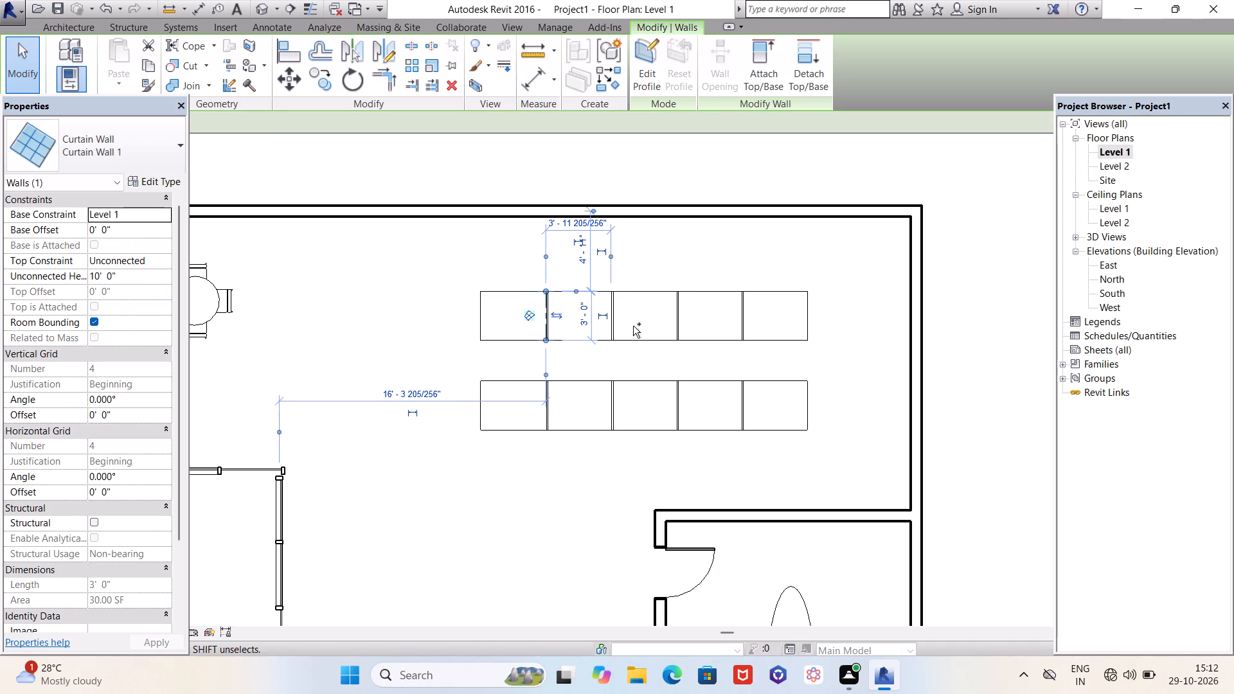
left_click(612, 325, "ctrl")
left_click(675, 333, "ctrl")
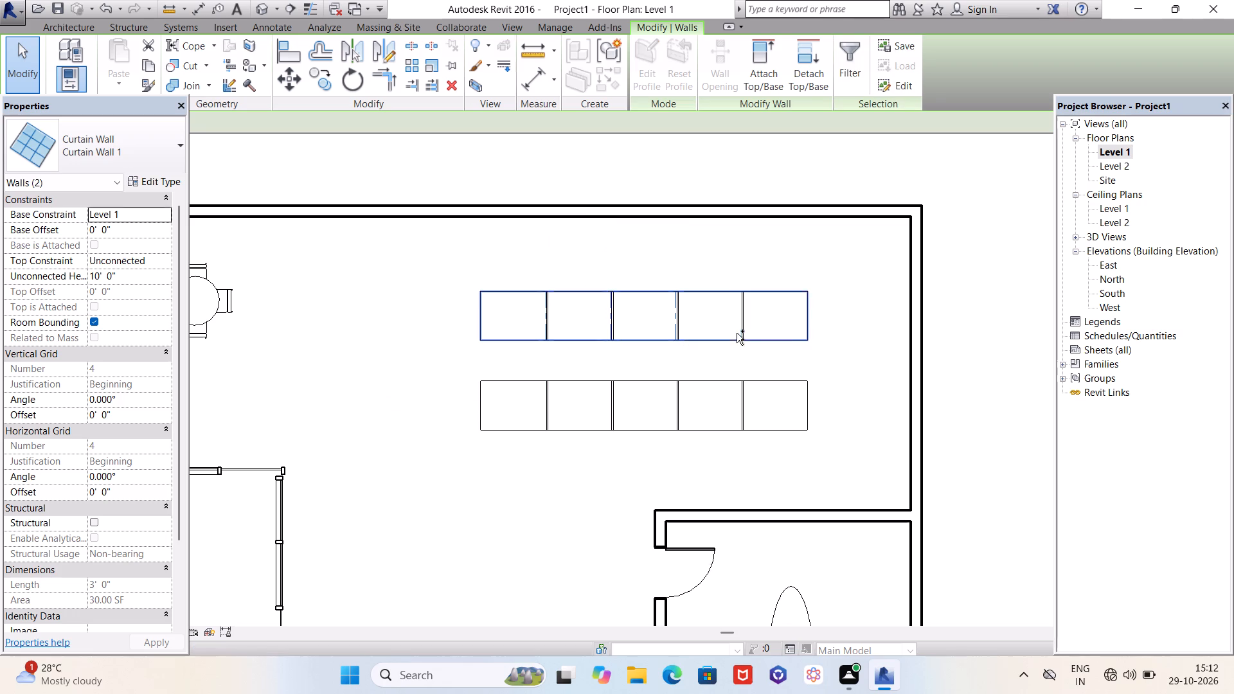
left_click(742, 334, "ctrl")
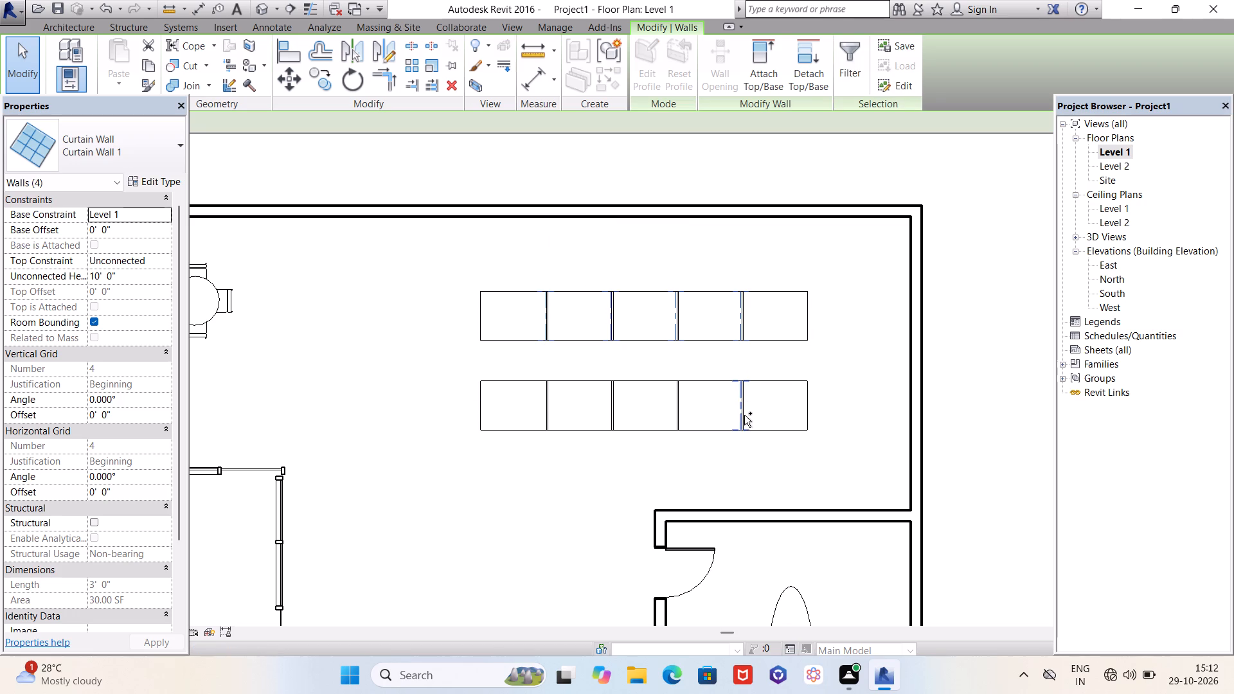
left_click(744, 415, "ctrl")
left_click(677, 424, "ctrl")
left_click(611, 420, "ctrl")
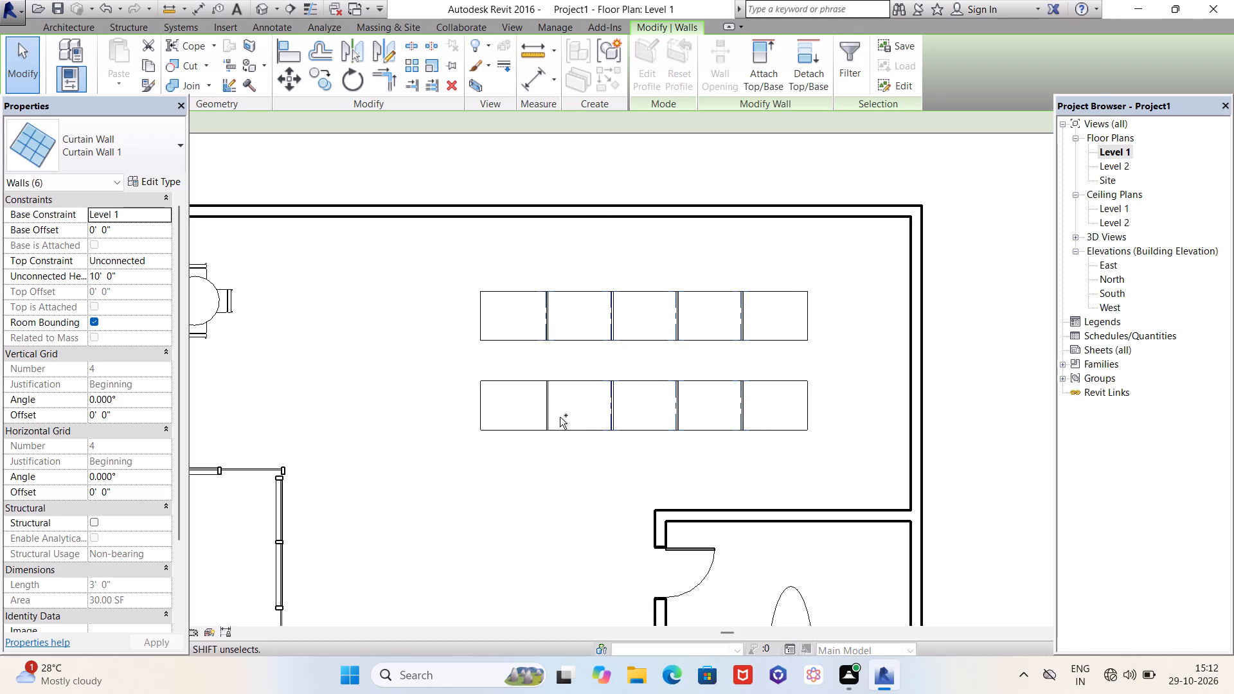
left_click(547, 416, "ctrl")
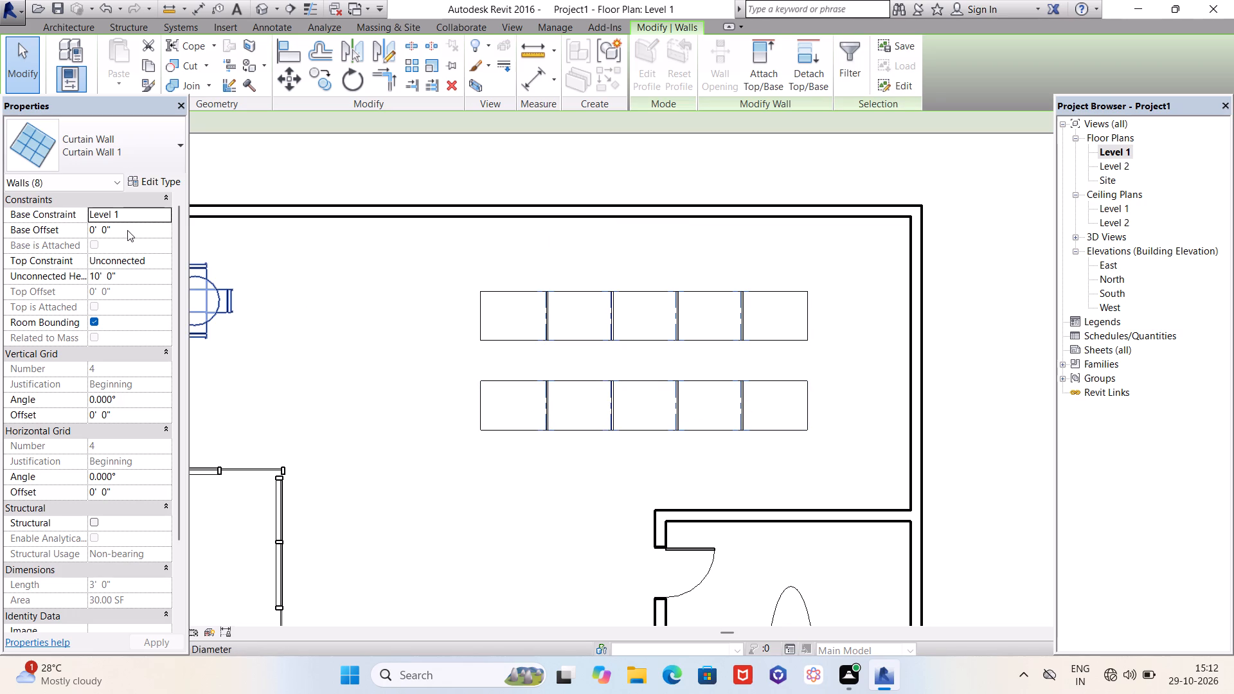
left_click_drag(132, 227, 85, 223)
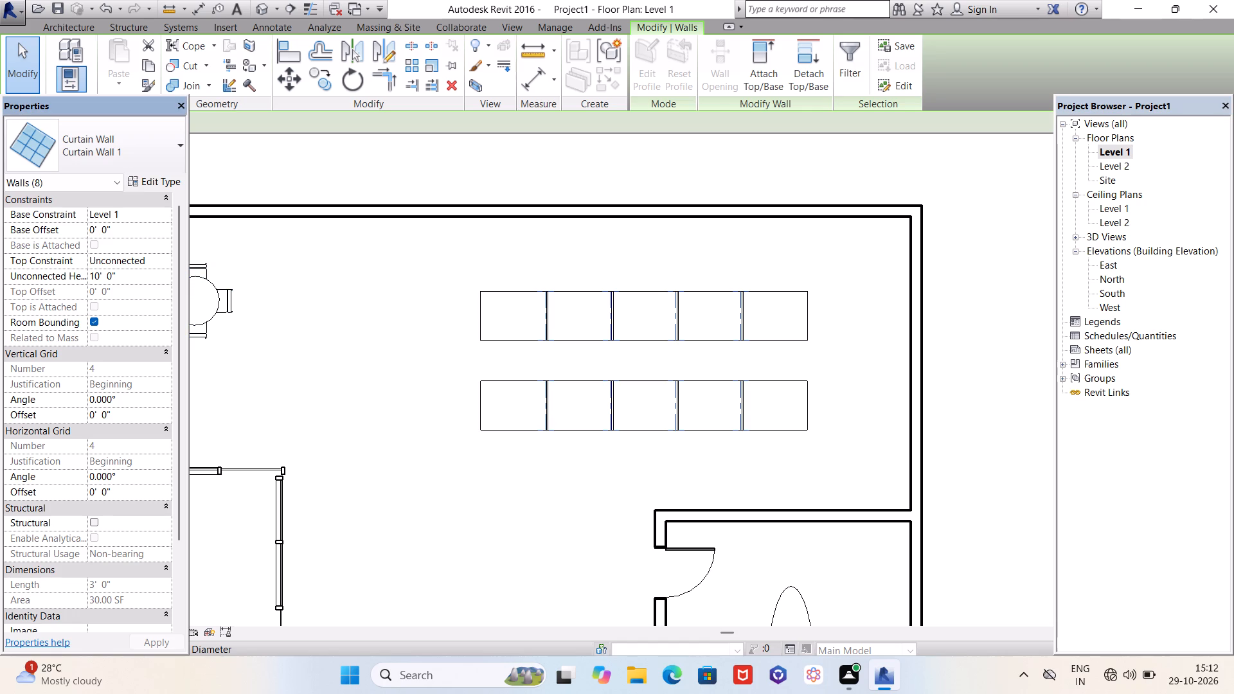
left_click_drag(123, 228, 88, 228)
type("3'")
key("Return")
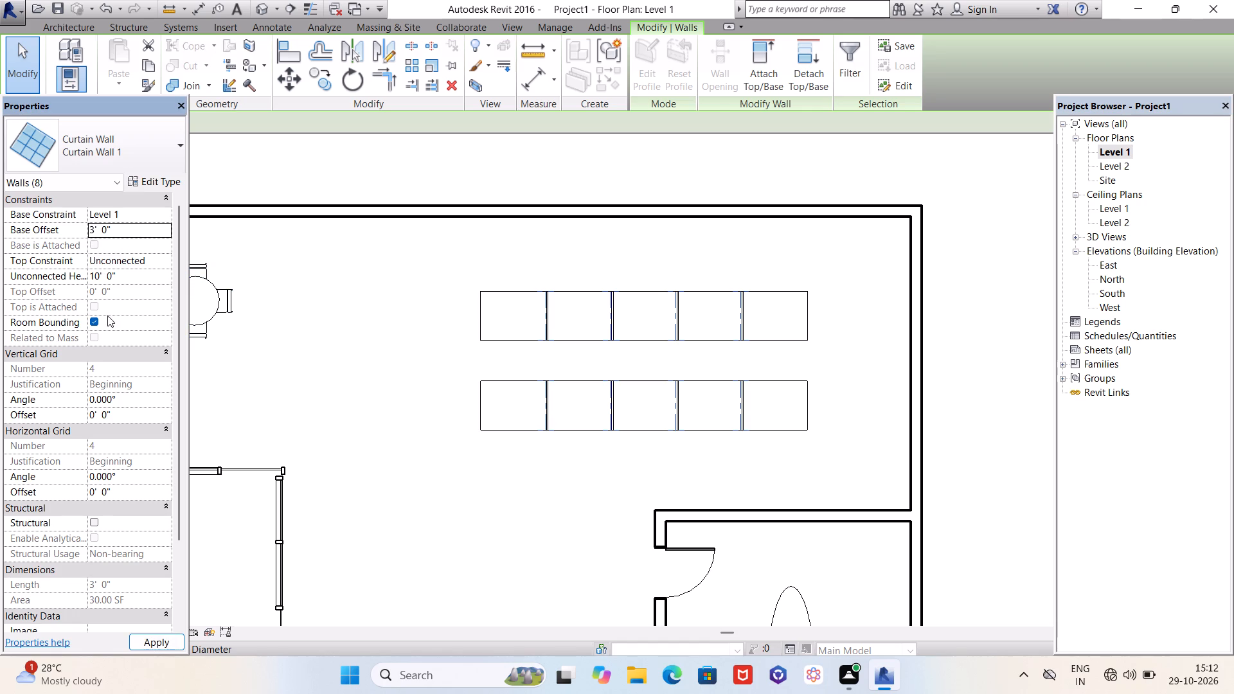
Set the unconnected height of the eight selected curtain walls to 2'.
left_click(130, 277)
left_click_drag(130, 277, 129, 276)
left_click_drag(129, 276, 86, 271)
type("2'")
key("Return")
Apply the 2' unconnected height to the eight selected curtain walls on the island countertops.
left_click(170, 640)
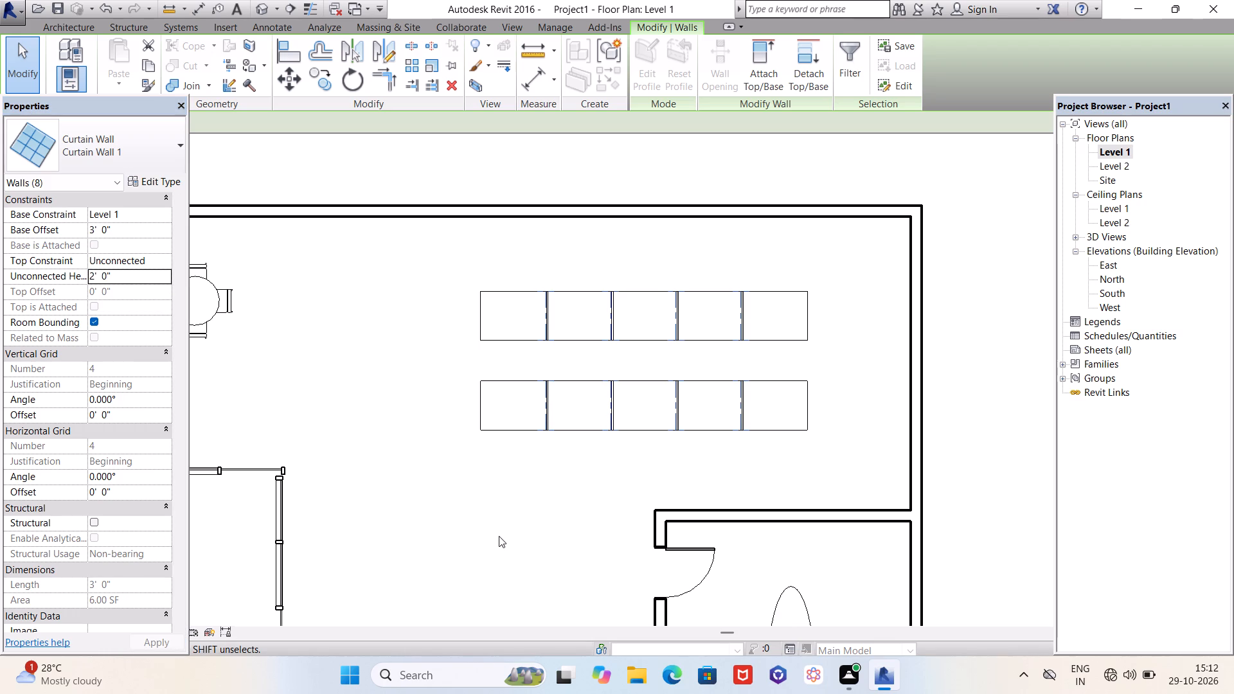
Examine the curtain wall partitions and the whole house in the 3D view, and review the full Level 1 floor plan.
left_click(261, 4)
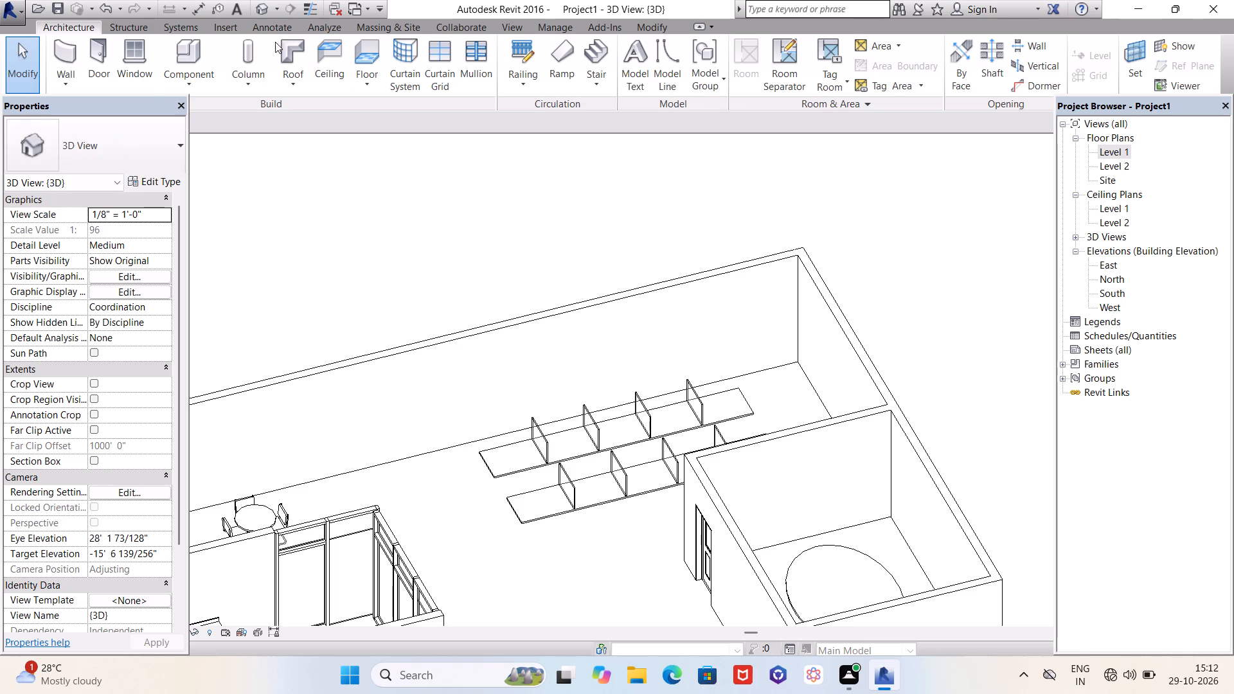
scroll(576, 510, "up", 10)
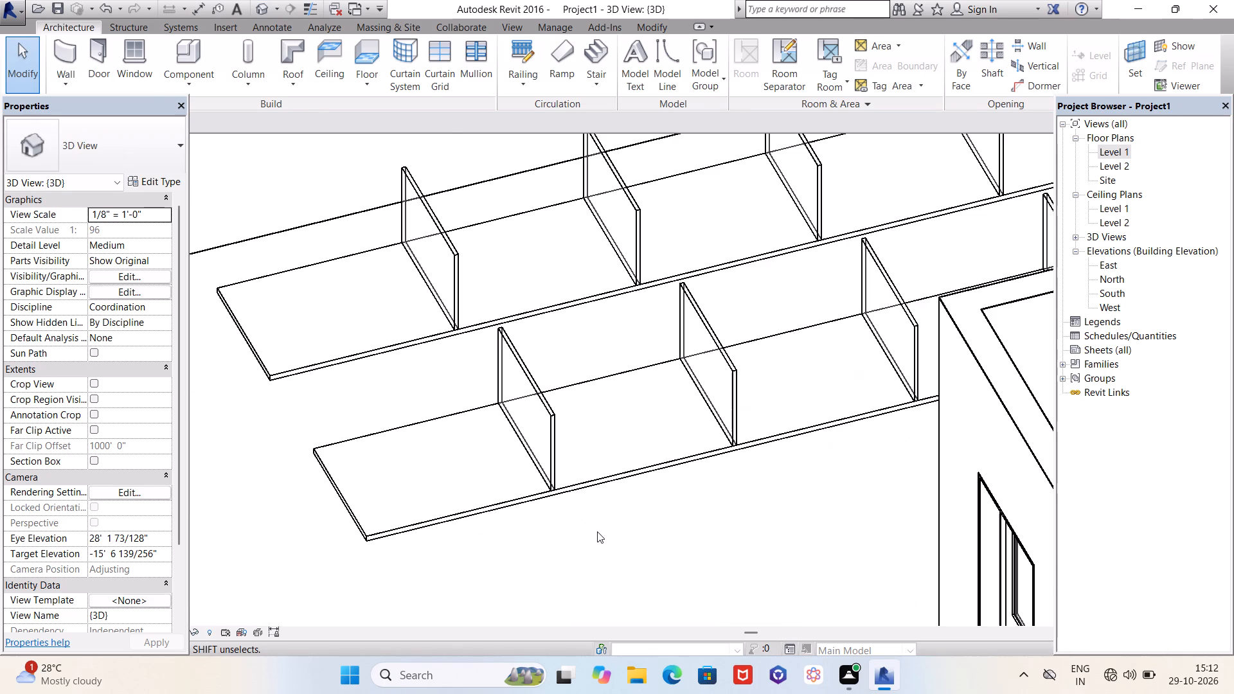
scroll(597, 531, "down", 2)
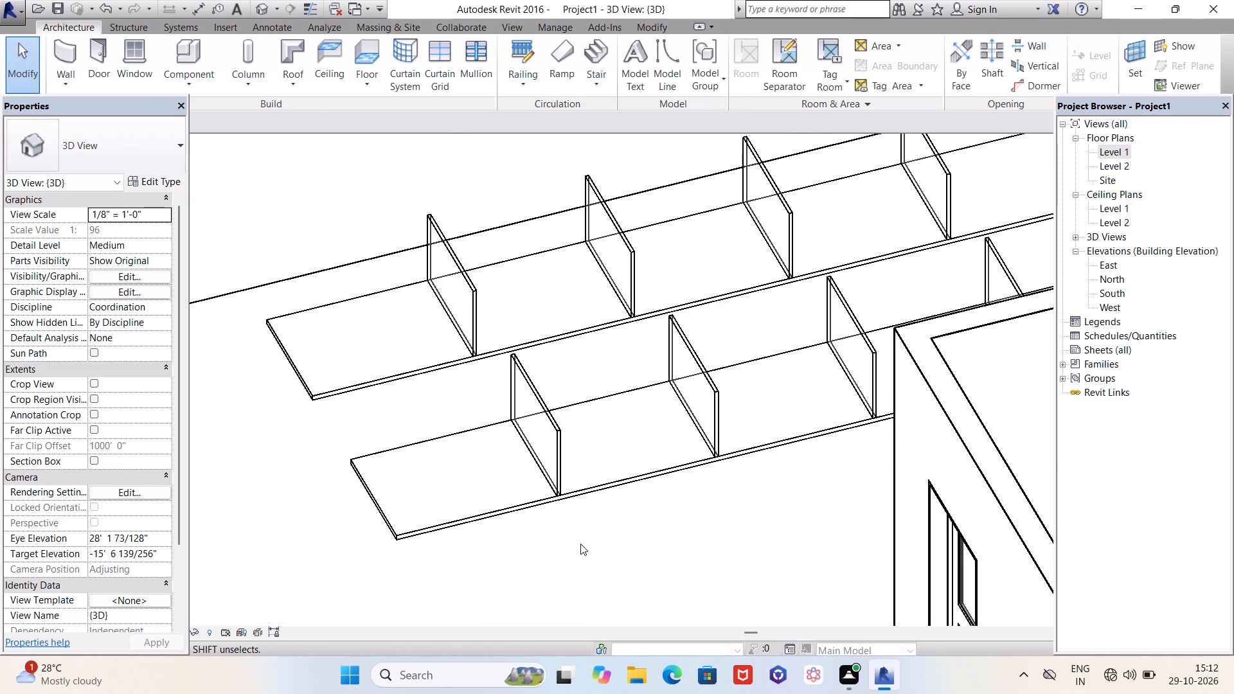
middle_click_drag(580, 544, 577, 468, "shift")
scroll(647, 407, "down", 7)
scroll(597, 467, "down", 4)
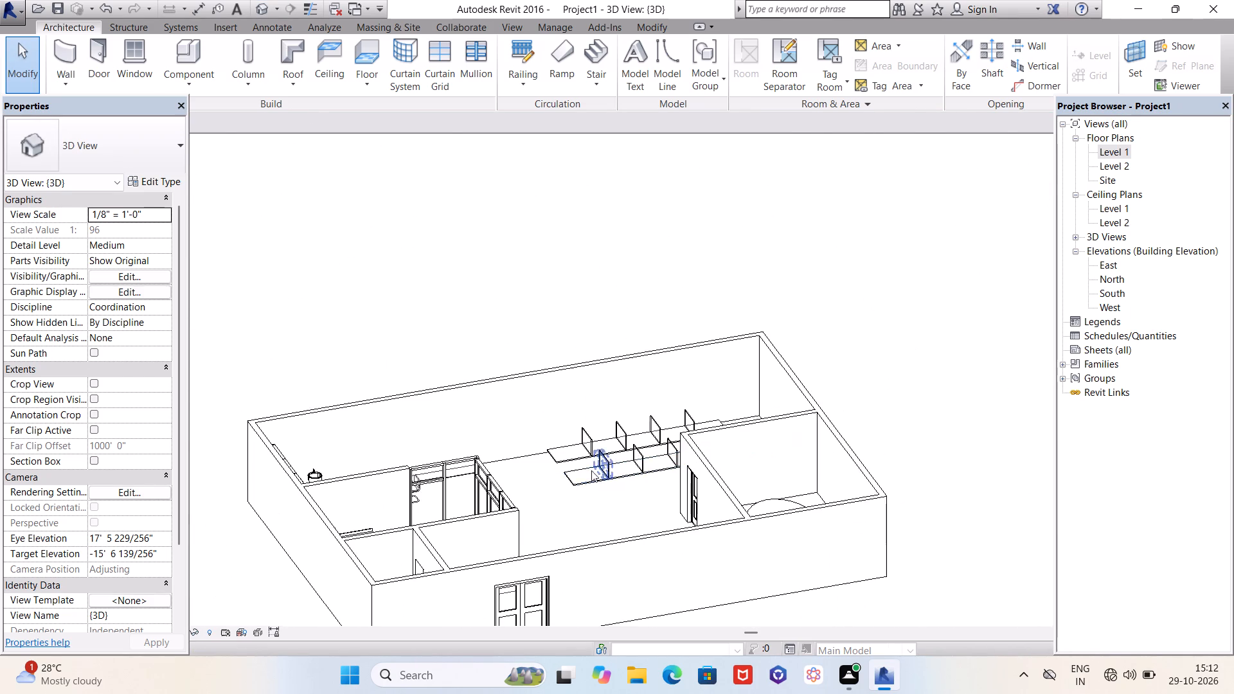
middle_click_drag(582, 476, 644, 454, "shift")
scroll(573, 454, "up", 4)
scroll(584, 449, "down", 4)
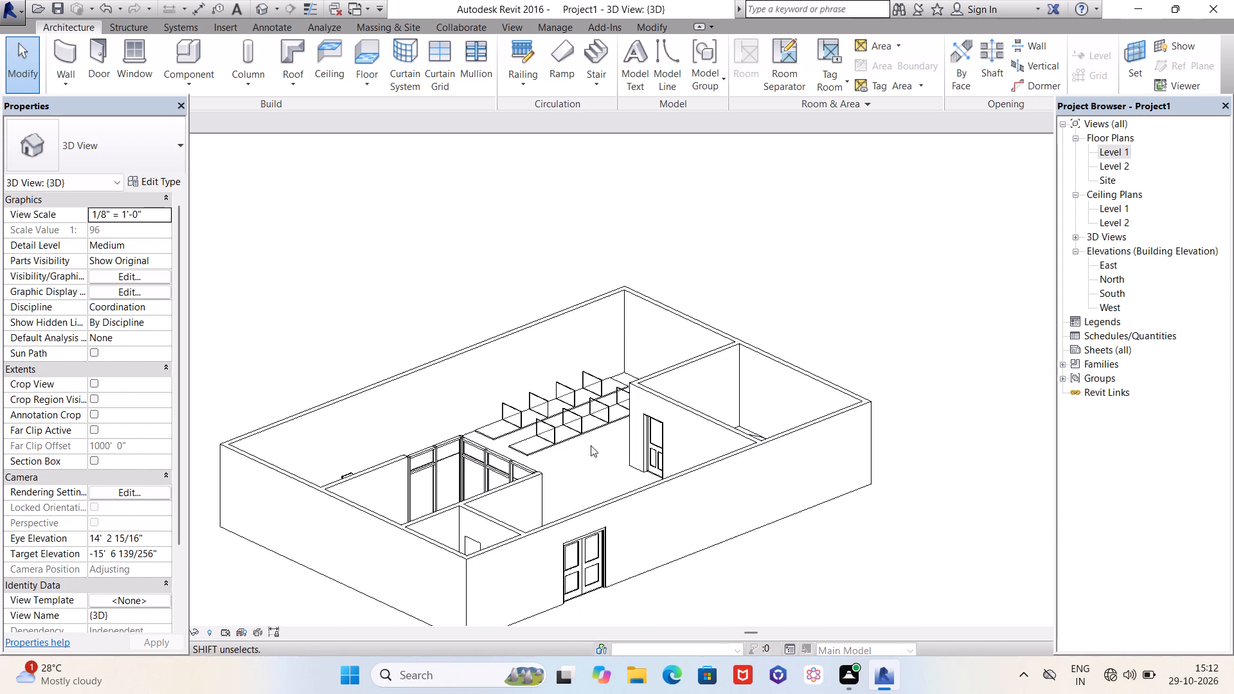
middle_click_drag(614, 461, 503, 555, "shift")
scroll(553, 427, "down", 8)
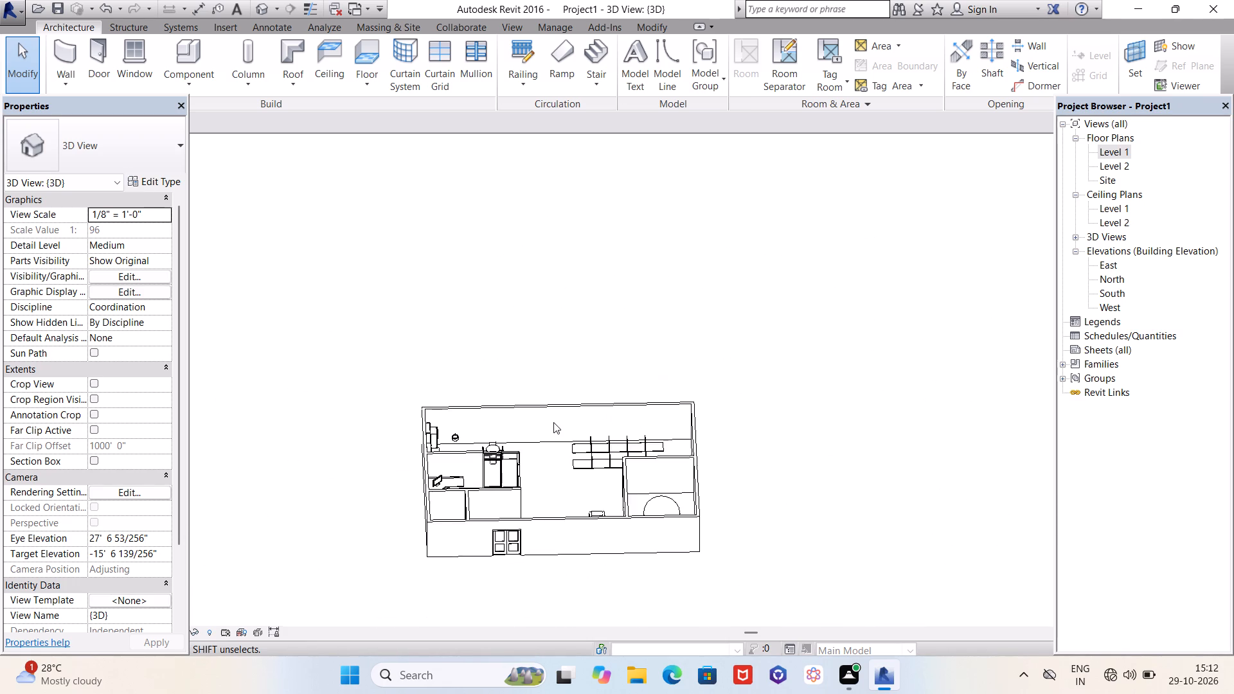
scroll(553, 422, "down", 1)
middle_click_drag(557, 387, 569, 627, "shift")
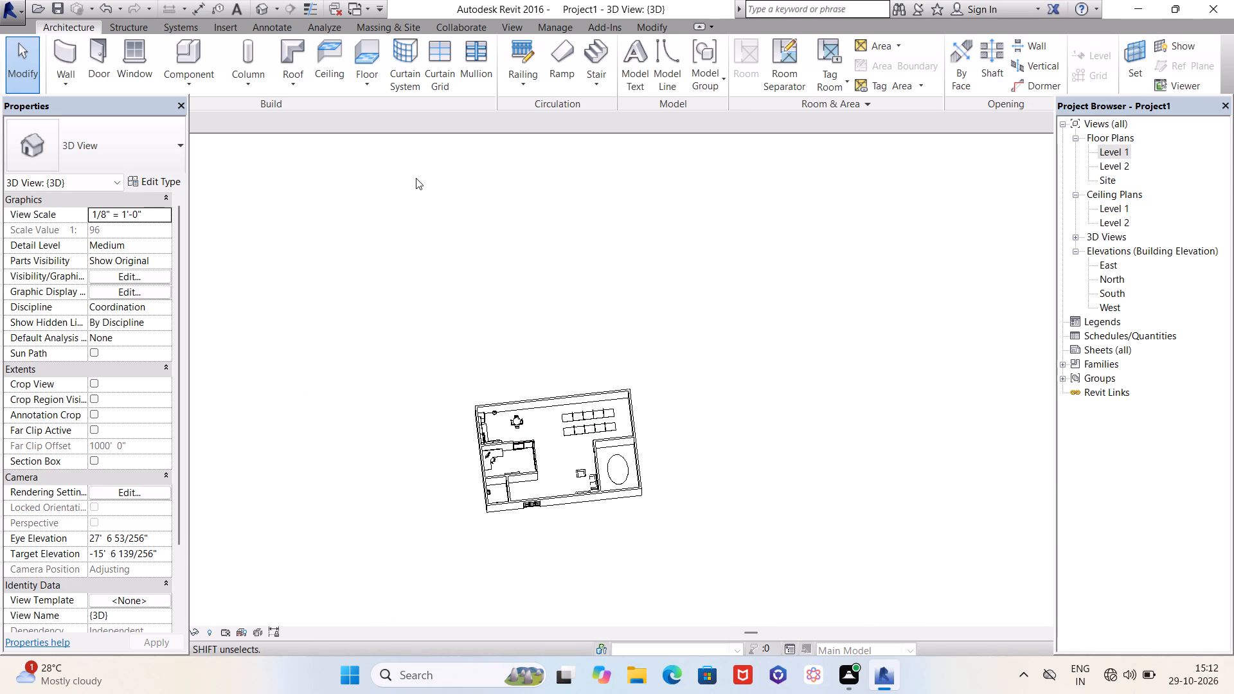
double_click(1111, 157)
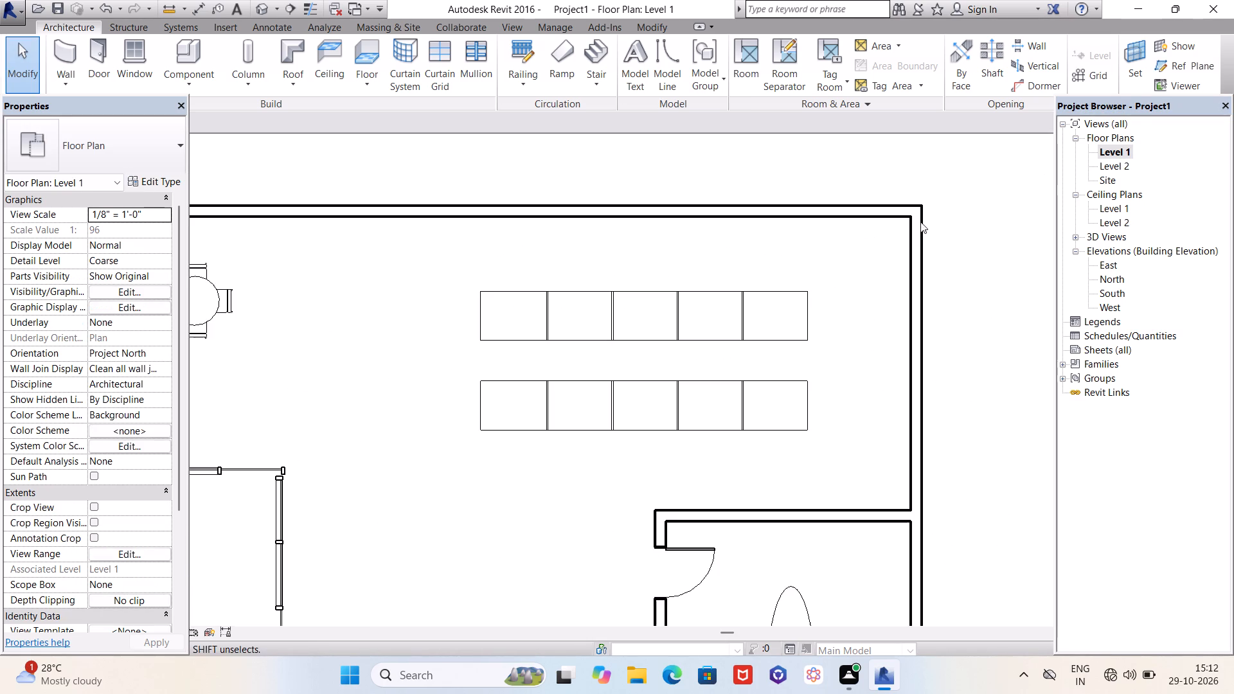
scroll(595, 312, "down", 4)
scroll(659, 284, "down", 3)
scroll(444, 488, "up", 5)
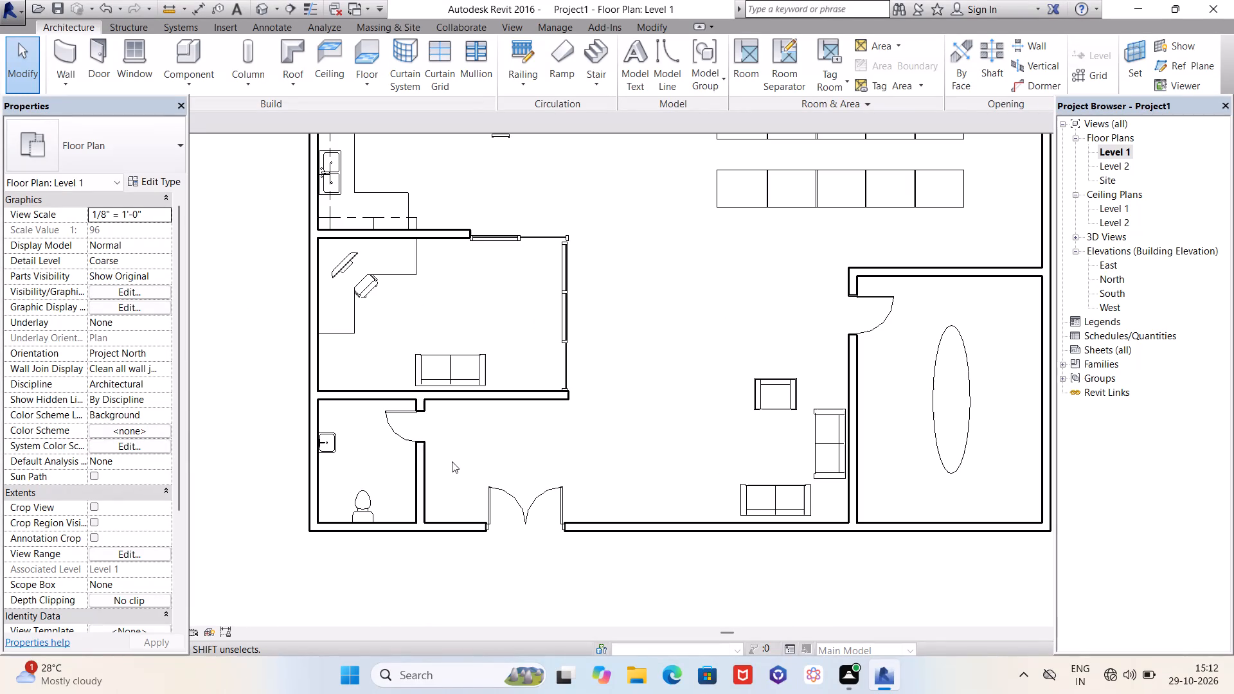
scroll(403, 470, "down", 3)
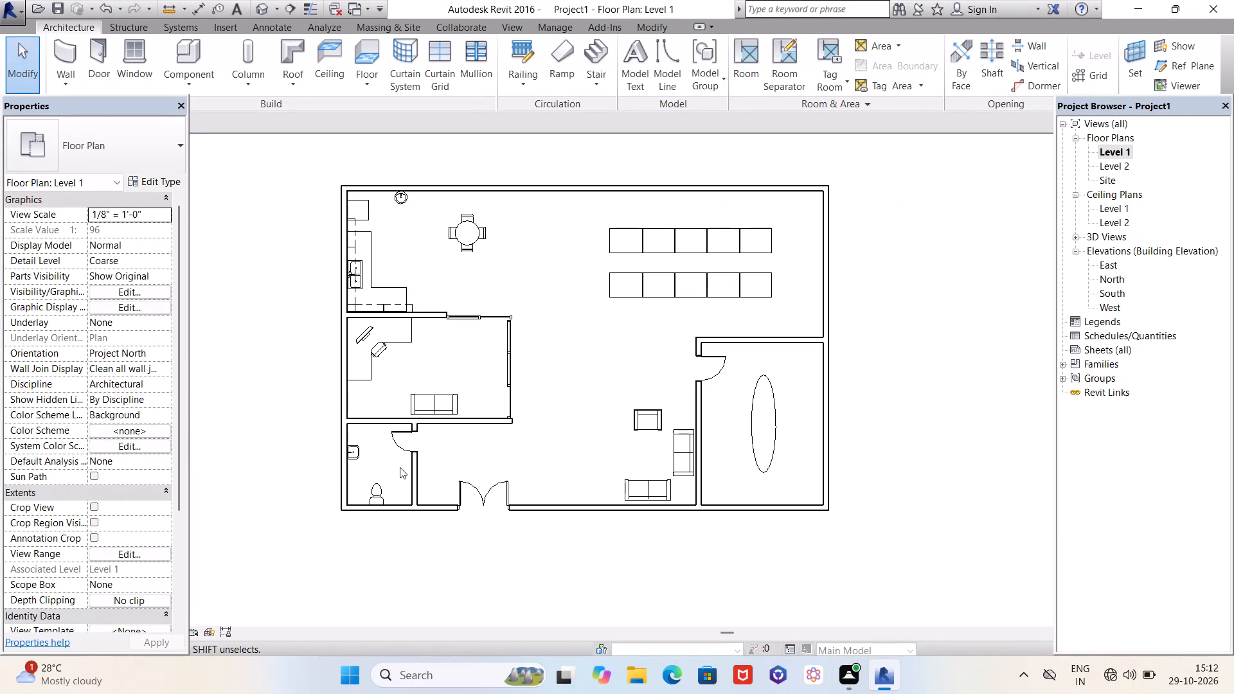
scroll(400, 467, "down", 1)
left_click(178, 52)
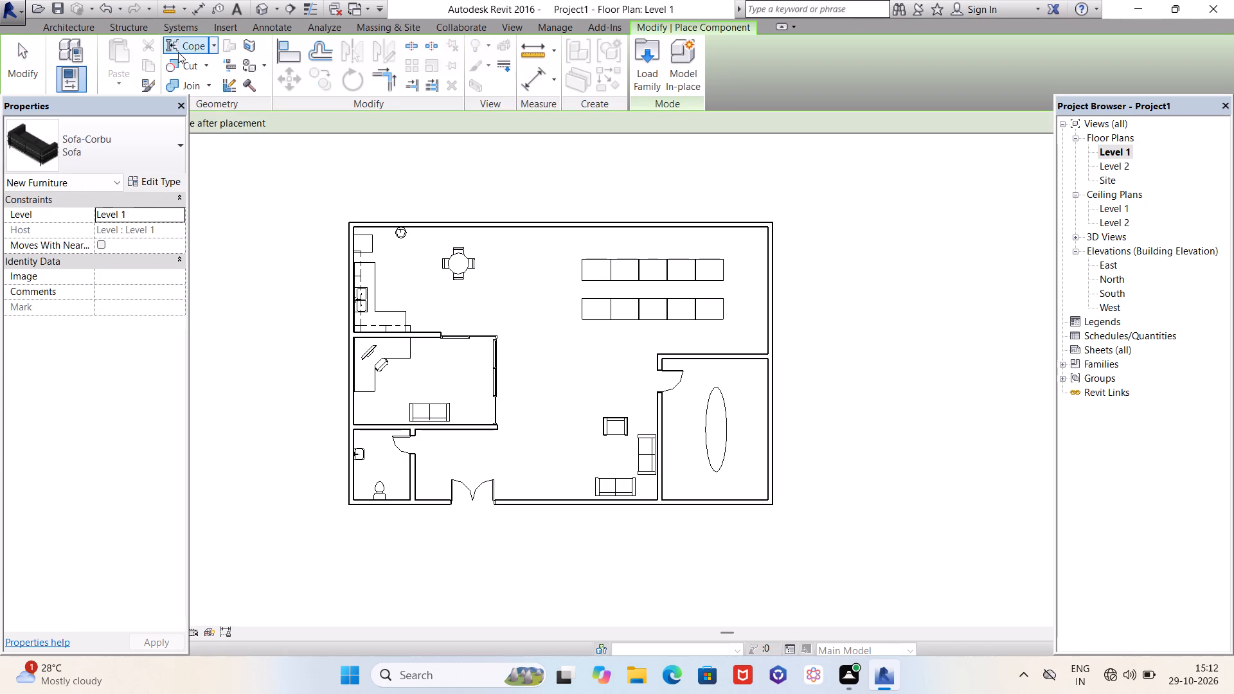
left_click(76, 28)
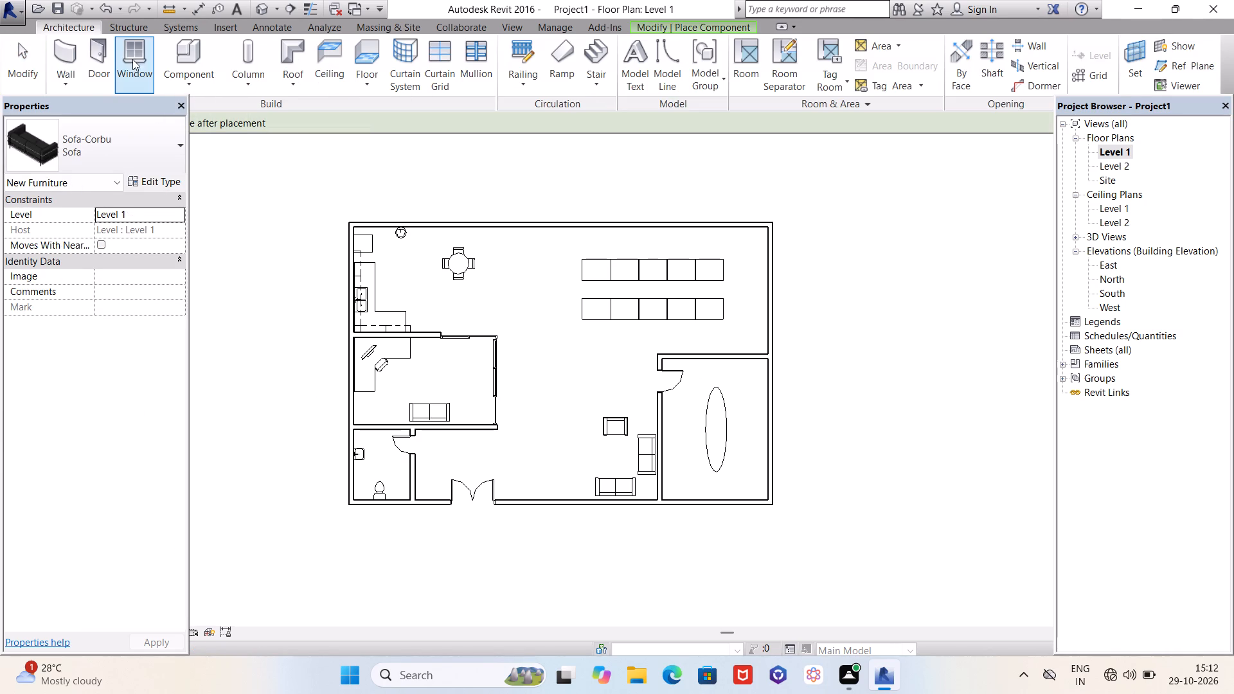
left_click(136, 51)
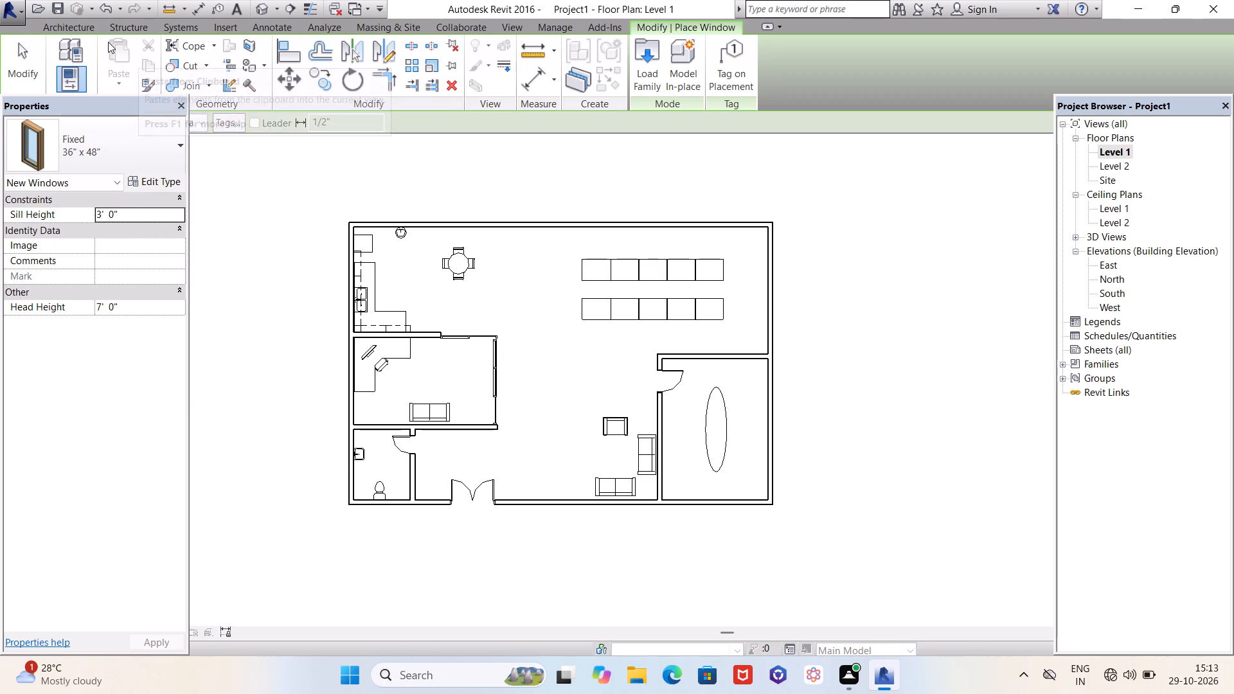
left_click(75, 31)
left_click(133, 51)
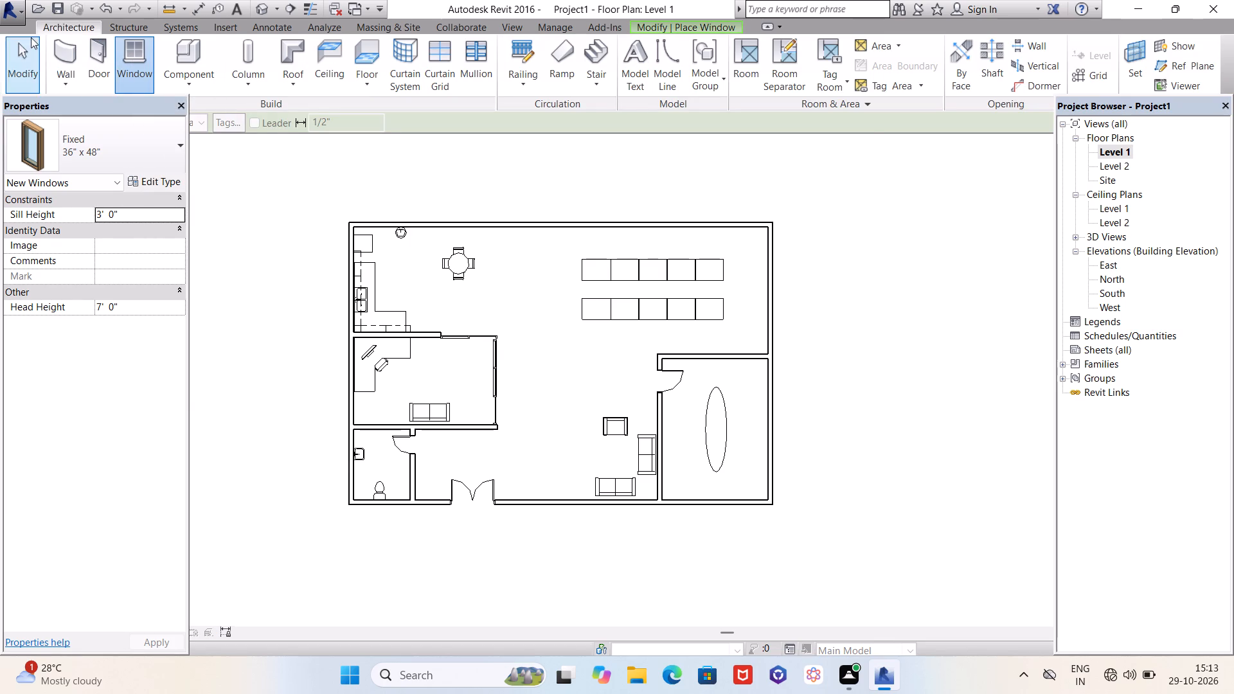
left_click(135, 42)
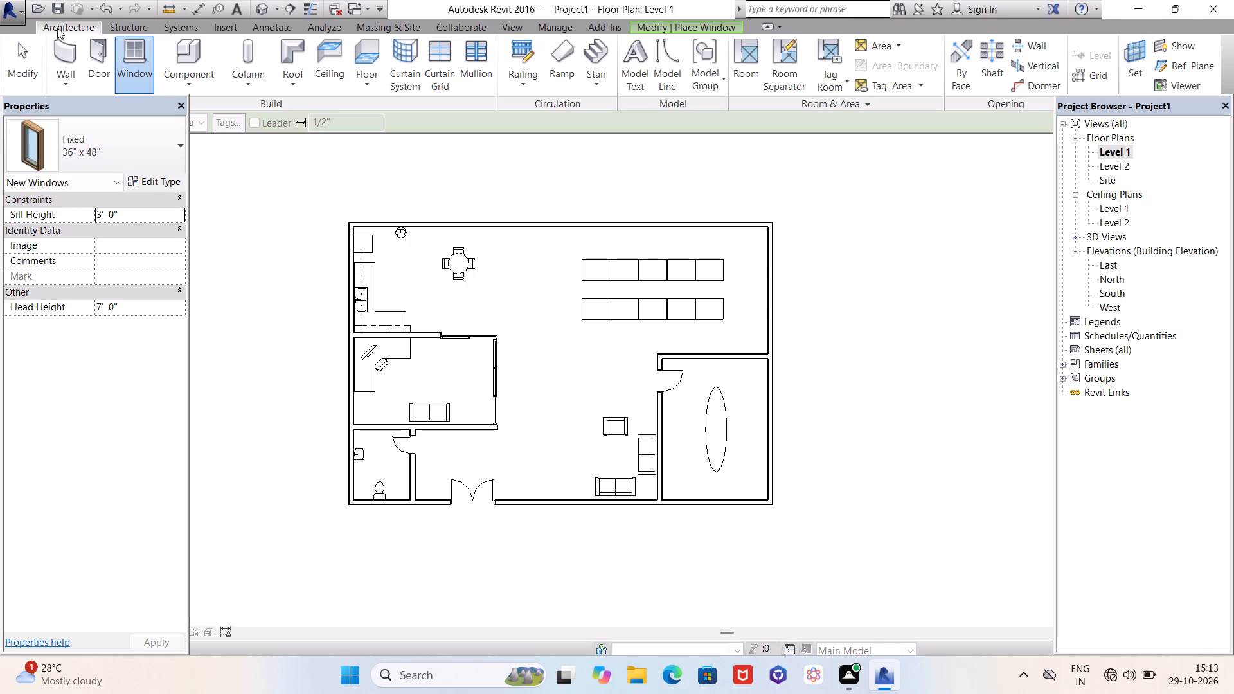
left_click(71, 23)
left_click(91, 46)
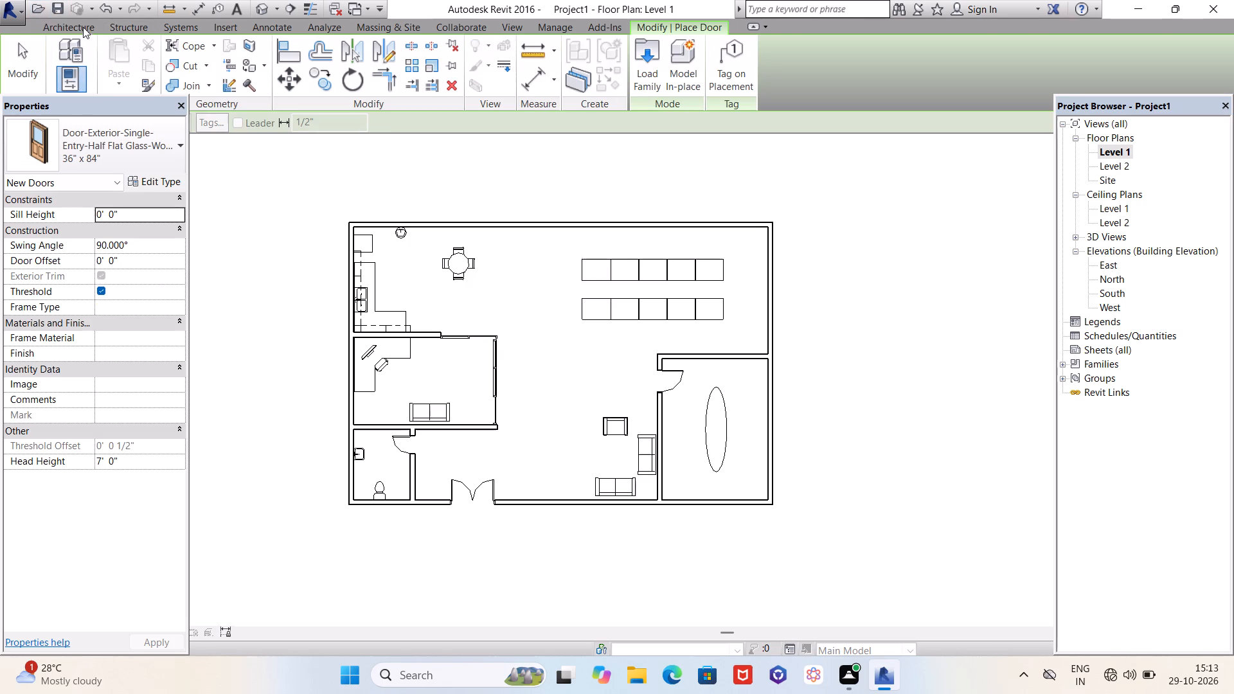
Start the Window command and open the US Imperial family library for loading a window family.
left_click(78, 24)
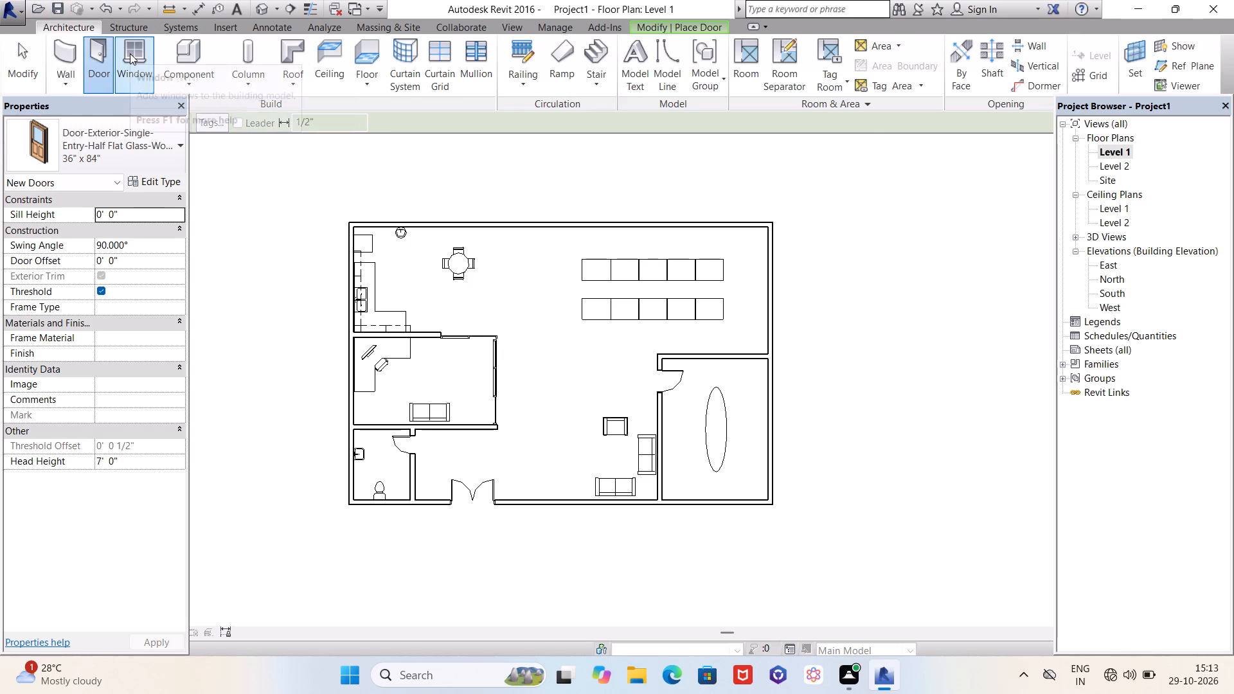
left_click(130, 53)
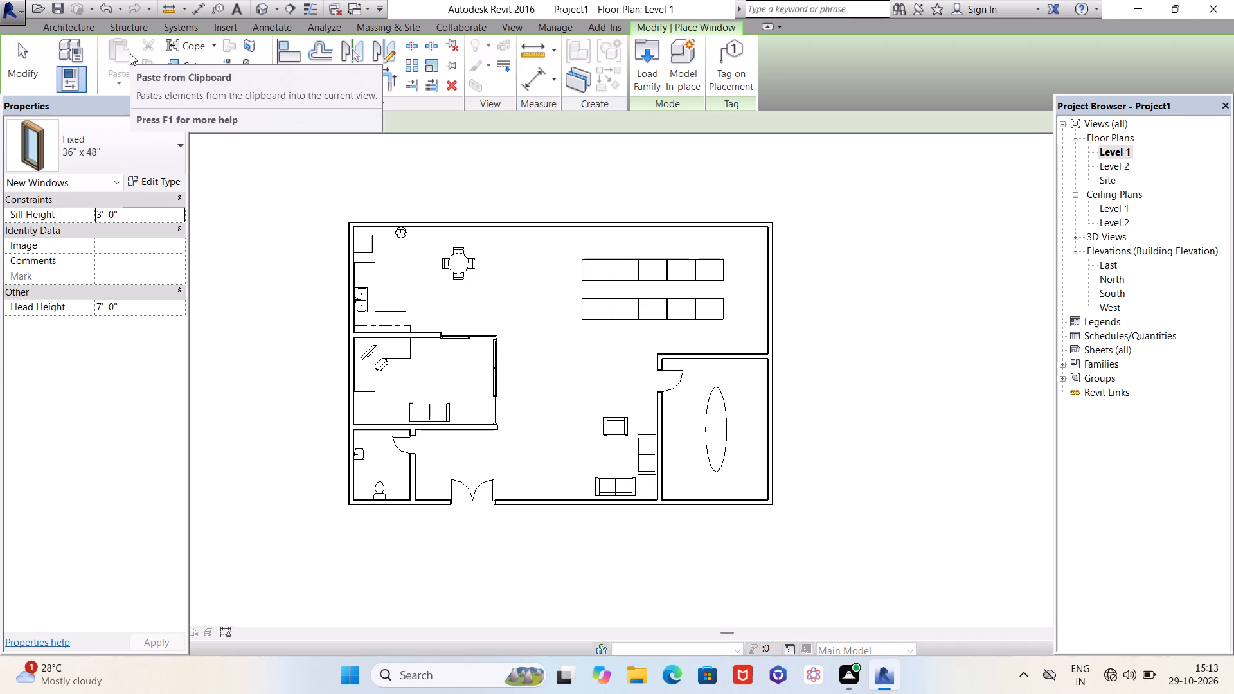
left_click(638, 54)
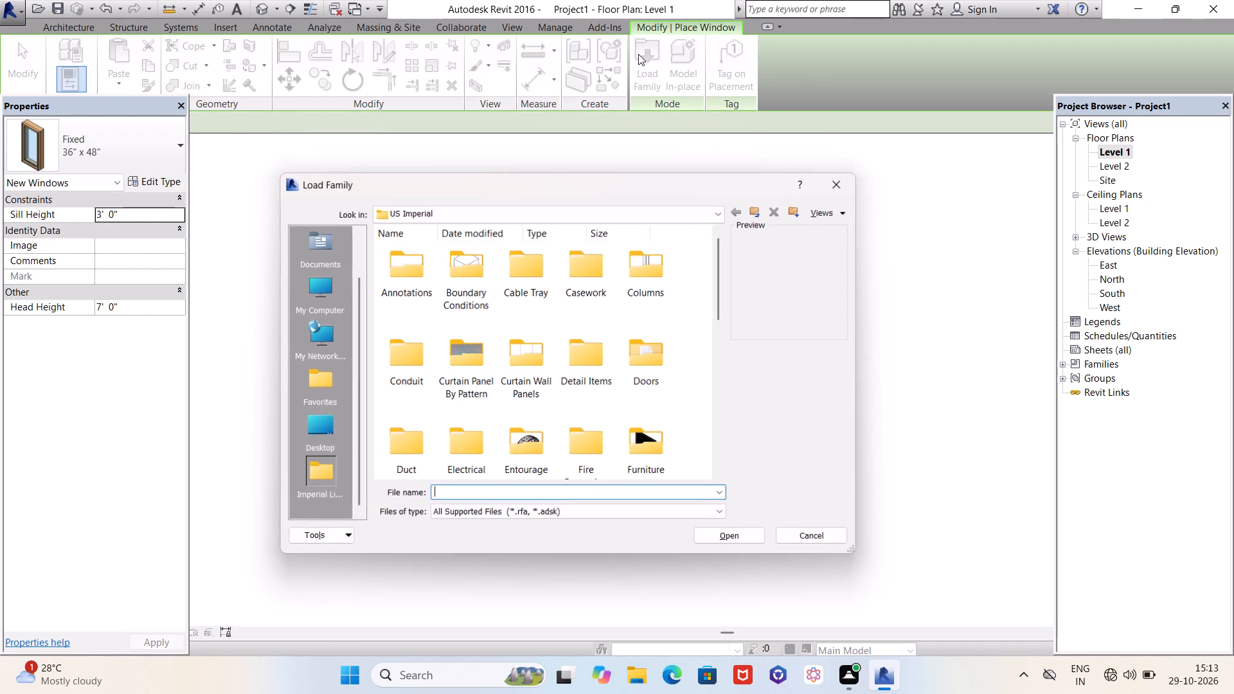
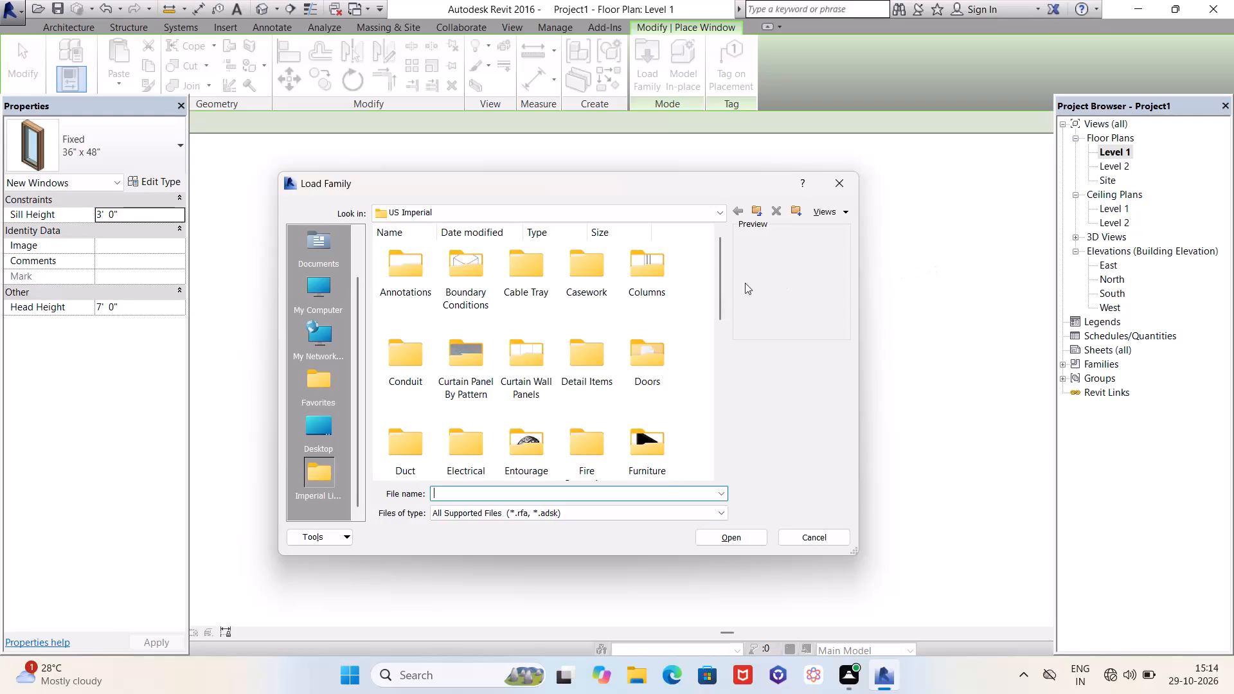
Load the Casement Dbl with Trim window family from the Windows folder of the US Imperial library.
left_click_drag(652, 184, 598, 402)
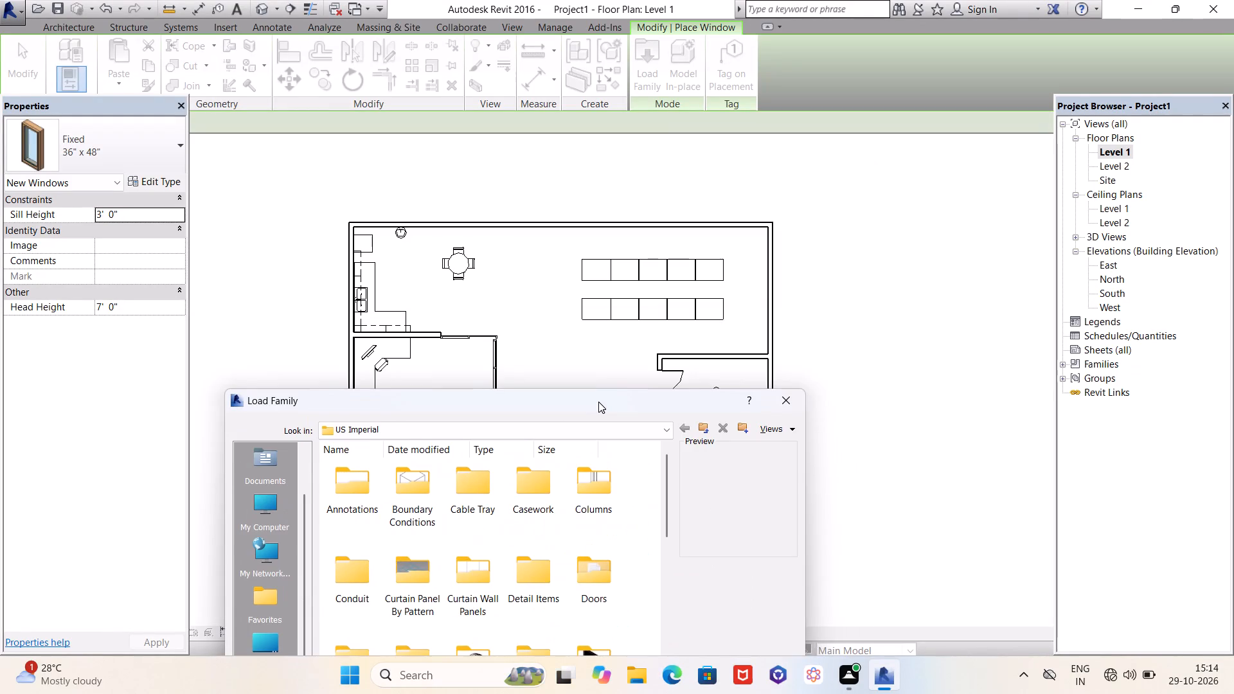
left_click_drag(598, 402, 727, 206)
scroll(690, 375, "down", 4)
double_click(614, 452)
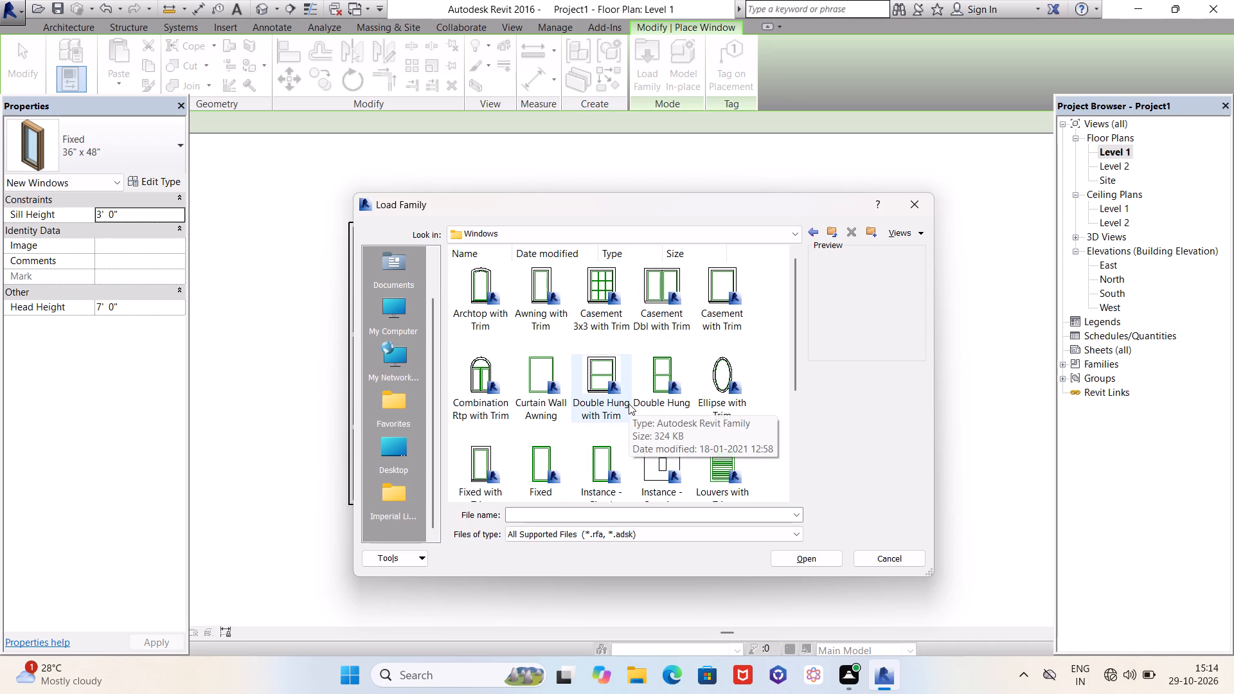
scroll(629, 404, "down", 1)
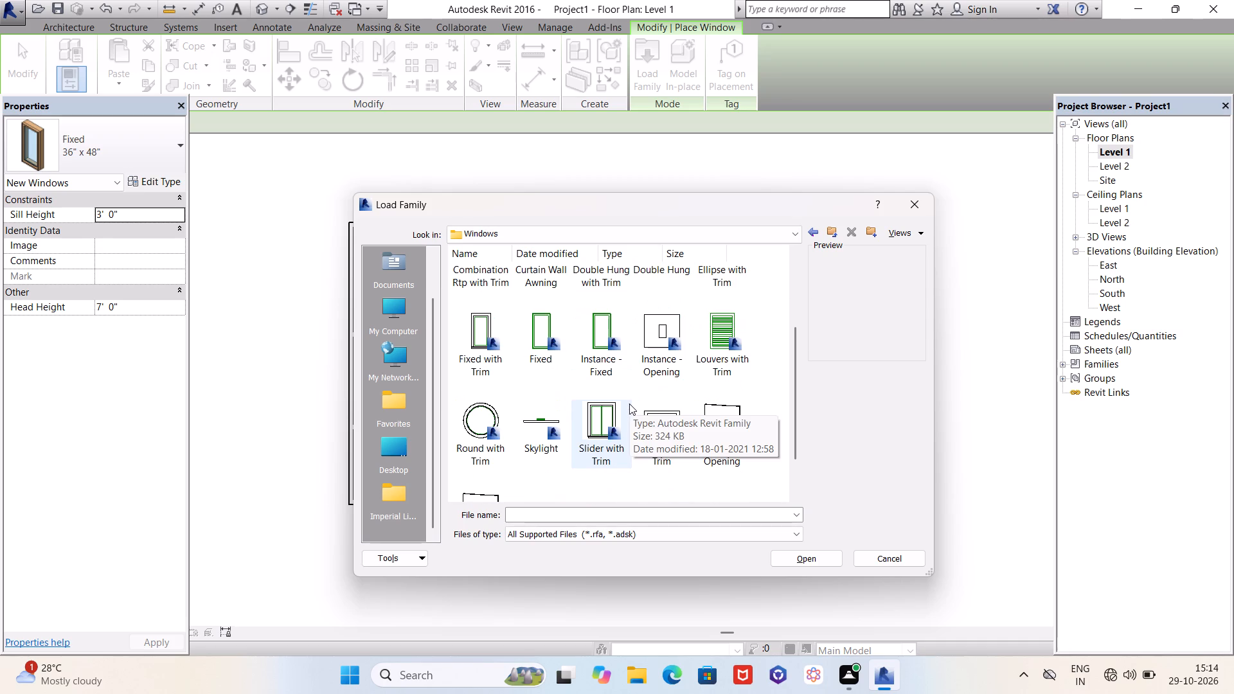
scroll(629, 404, "up", 2)
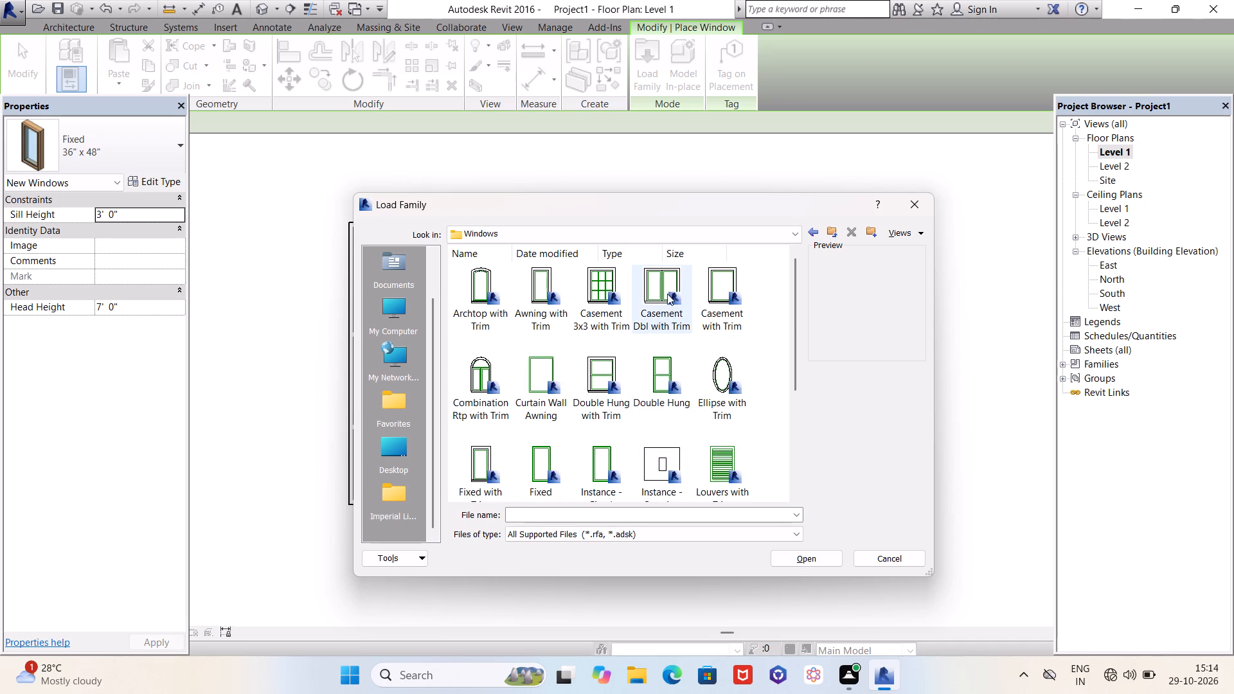
left_click(666, 294)
left_click(805, 559)
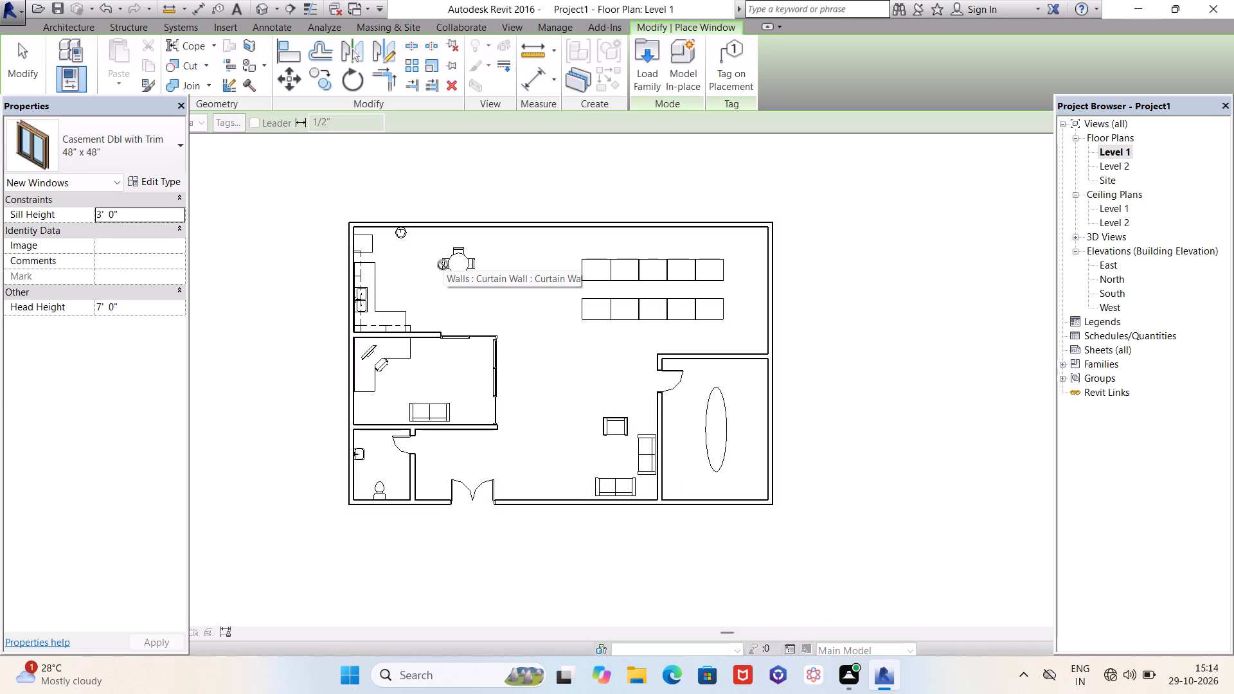
Place three 48" x 48" double casement windows along the north wall, the first about 12'-6" from the west end, spaced about 16' and 19'-4".
scroll(403, 217, "up", 3)
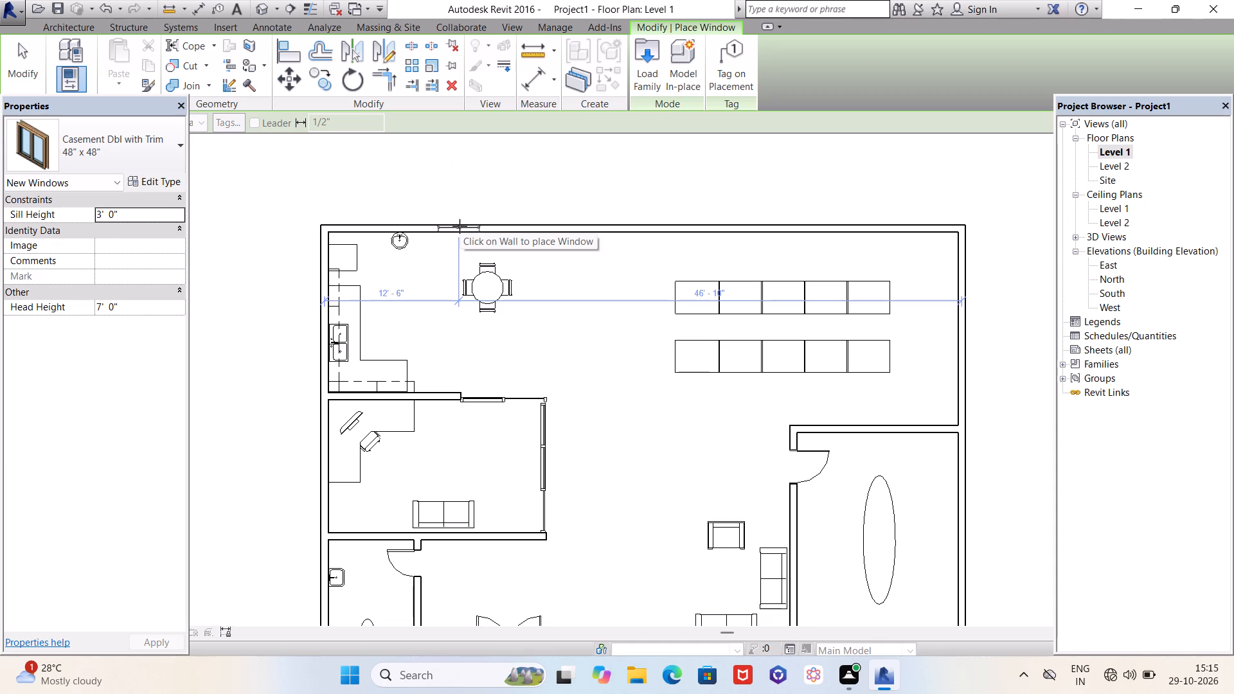
left_click(460, 226)
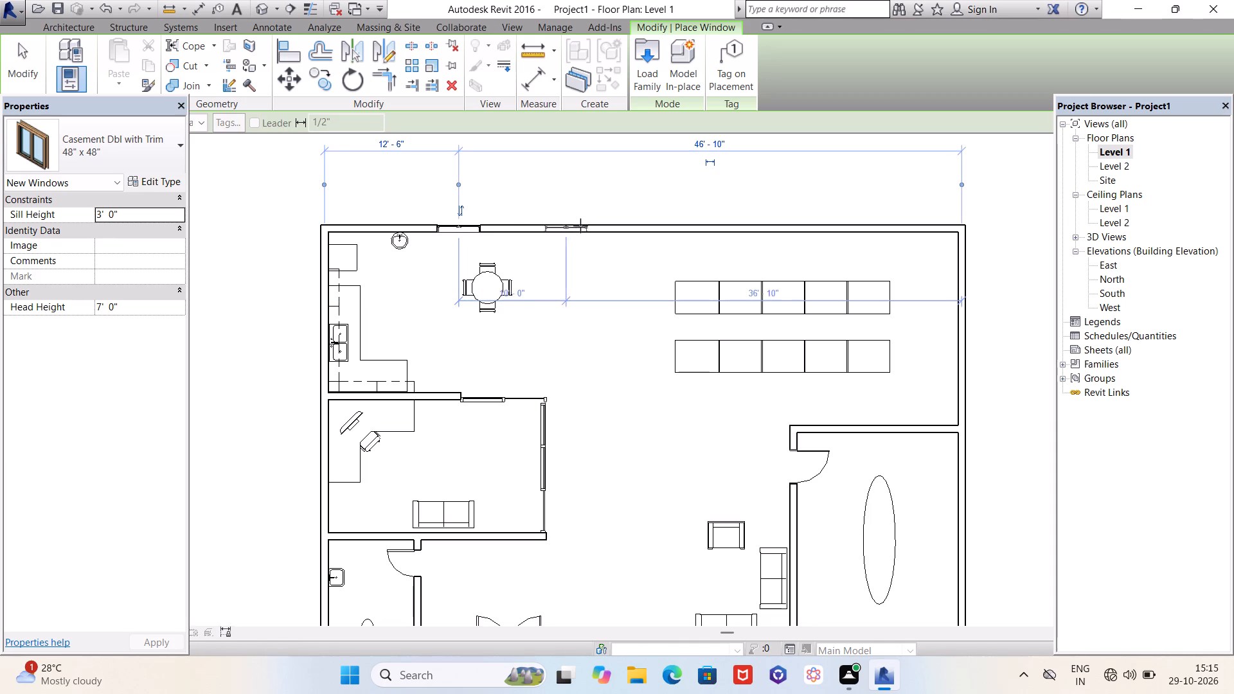
left_click(629, 227)
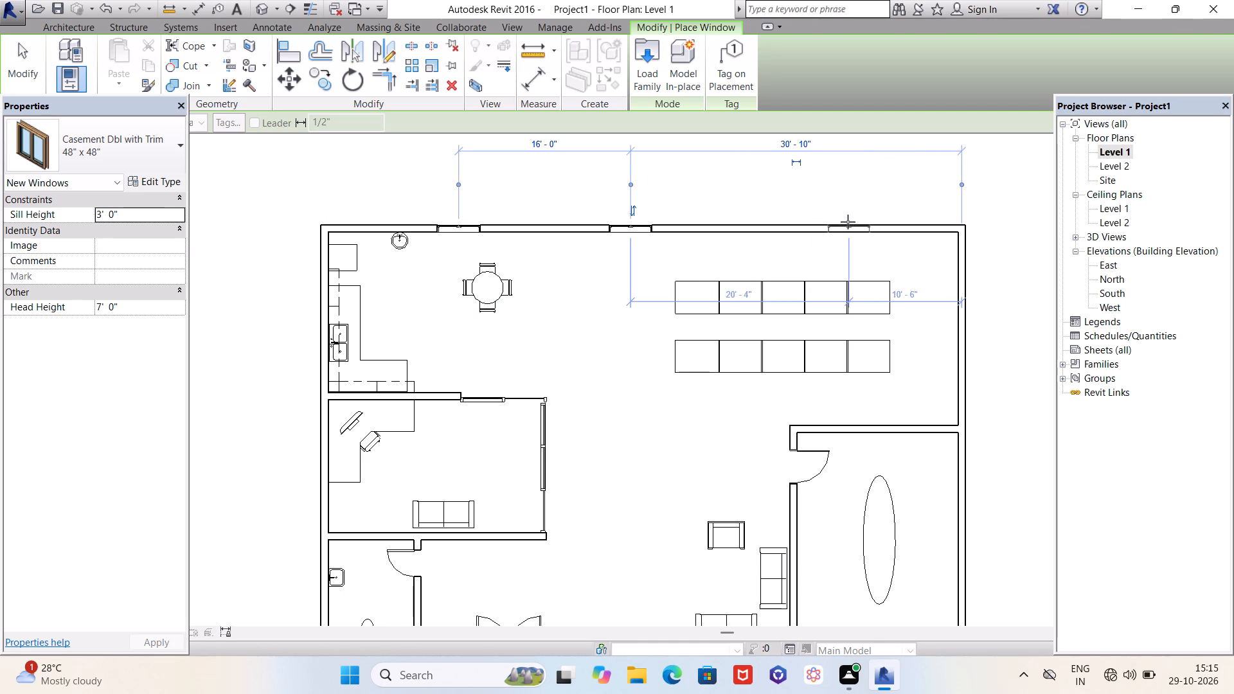
left_click(839, 221)
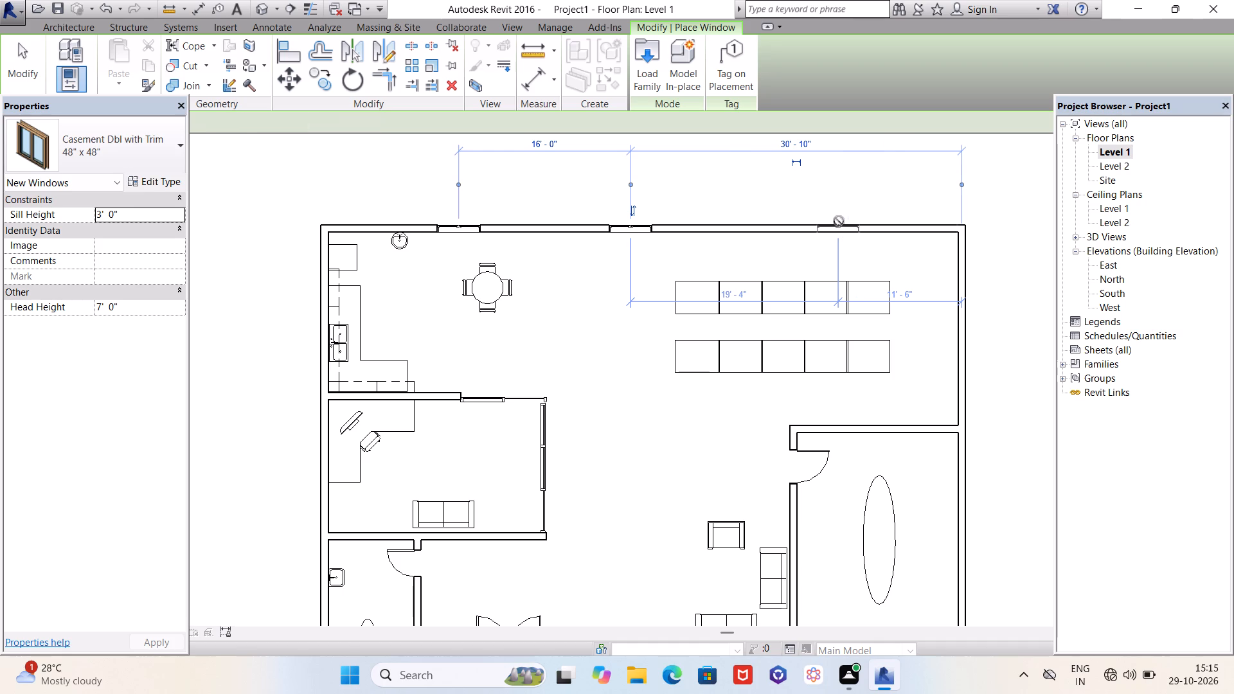
Place two 48" x 48" casement windows on the east wall: about 8'-6" from the north wall, and about 9'-6" into the oval-table room.
left_click(968, 317)
scroll(774, 256, "down", 2)
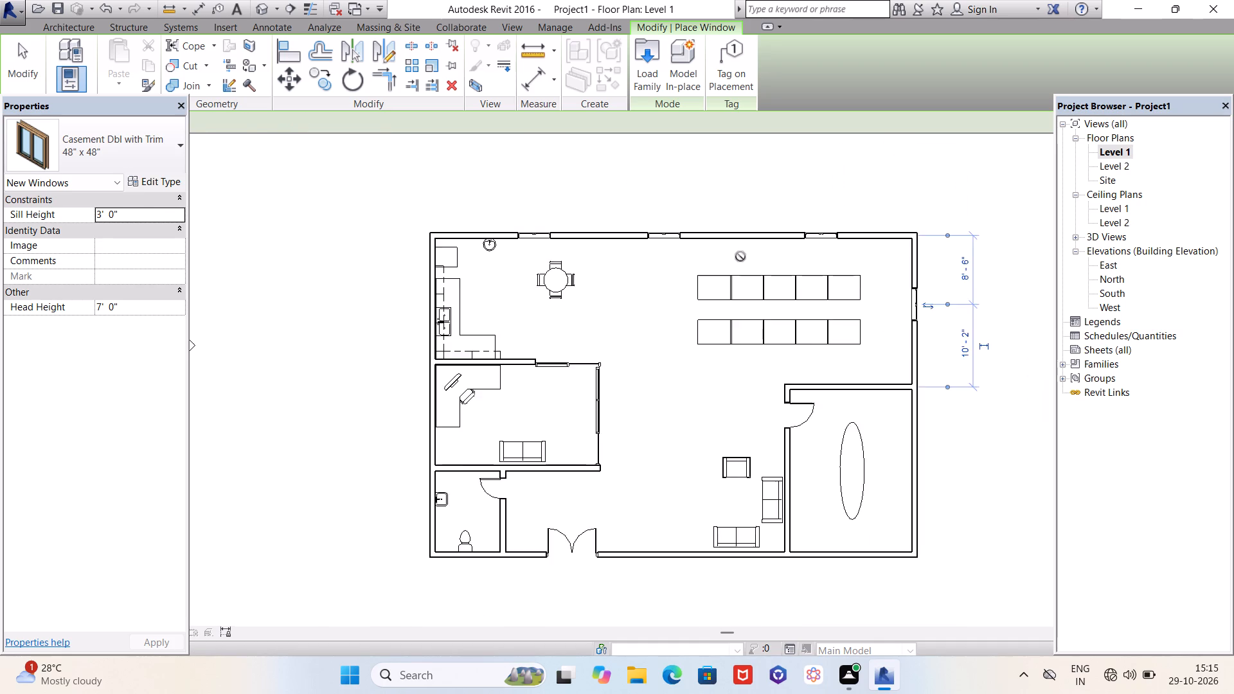
scroll(715, 259, "down", 1)
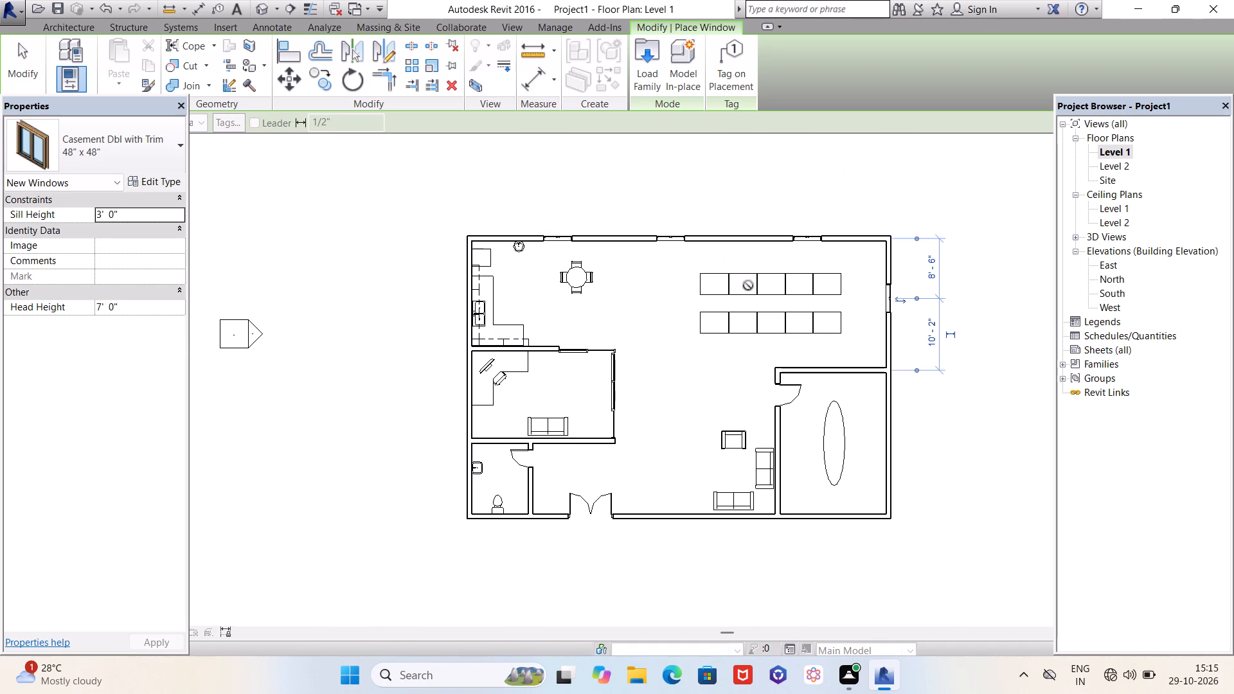
left_click(888, 436)
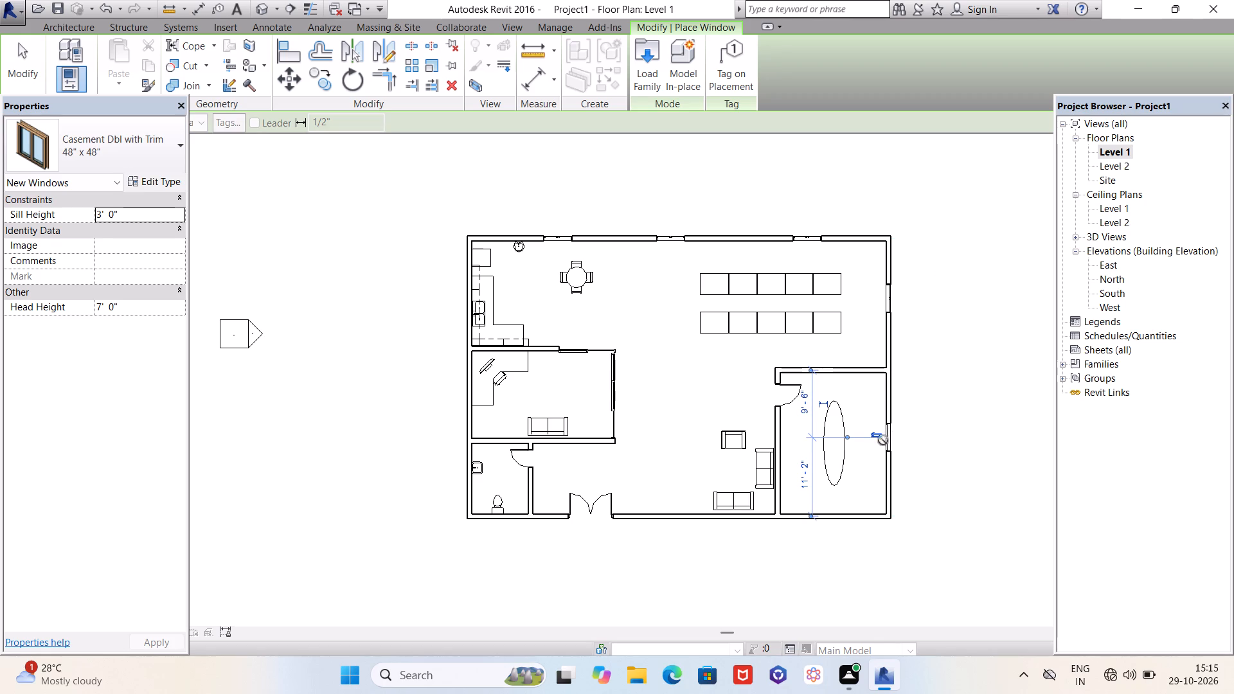
Place casement windows on the south wall about 13'-3" from the entrance door's centre and on the office's west wall about 3' from its south partition.
left_click(684, 517)
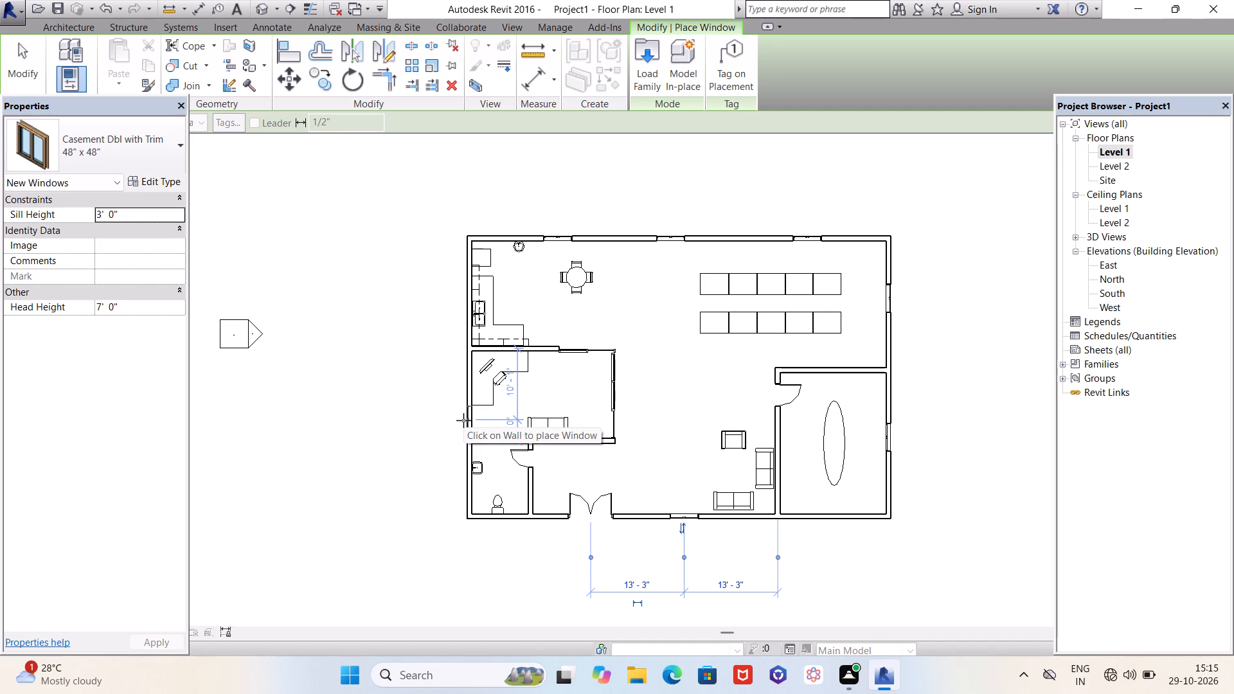
left_click(463, 420)
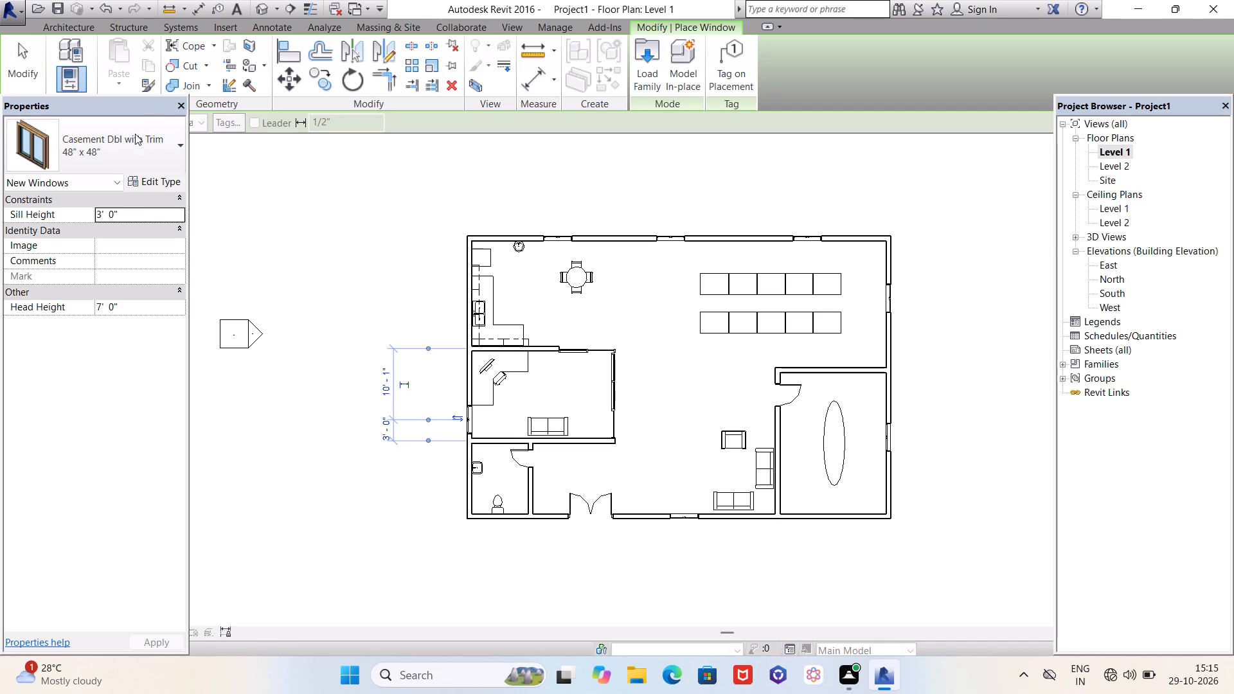
Load the Transom with Trim window family from the Windows folder of the US Imperial library.
left_click(87, 26)
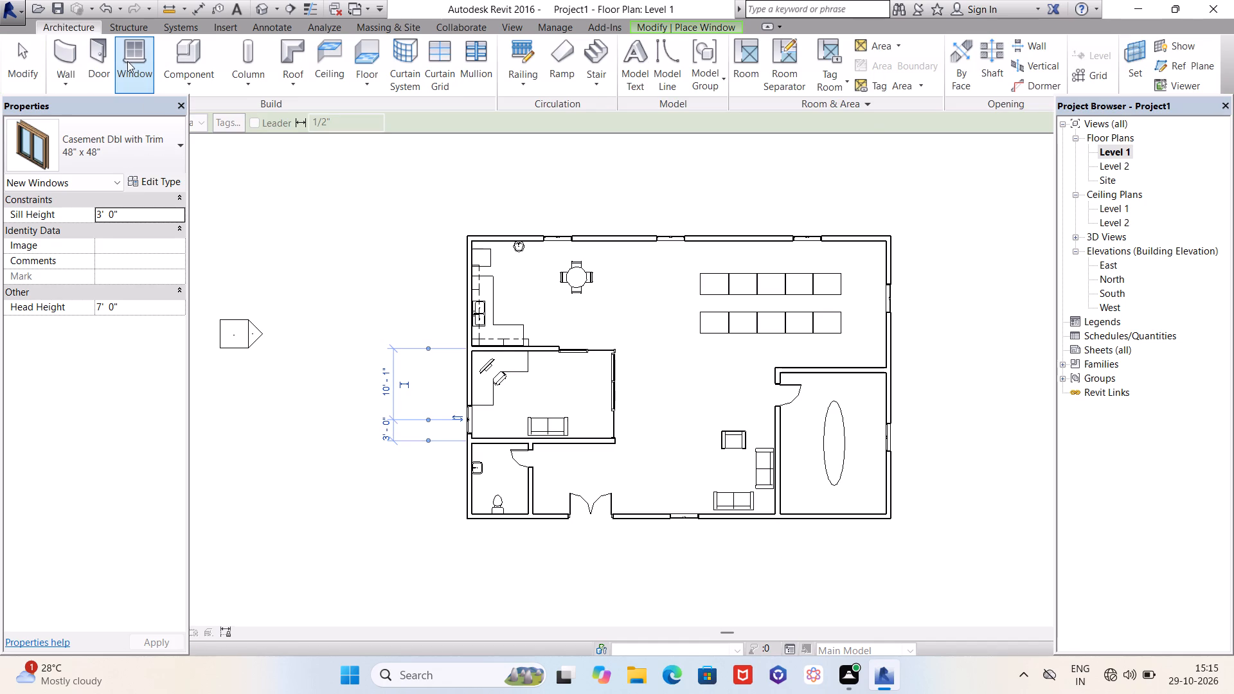
double_click(129, 58)
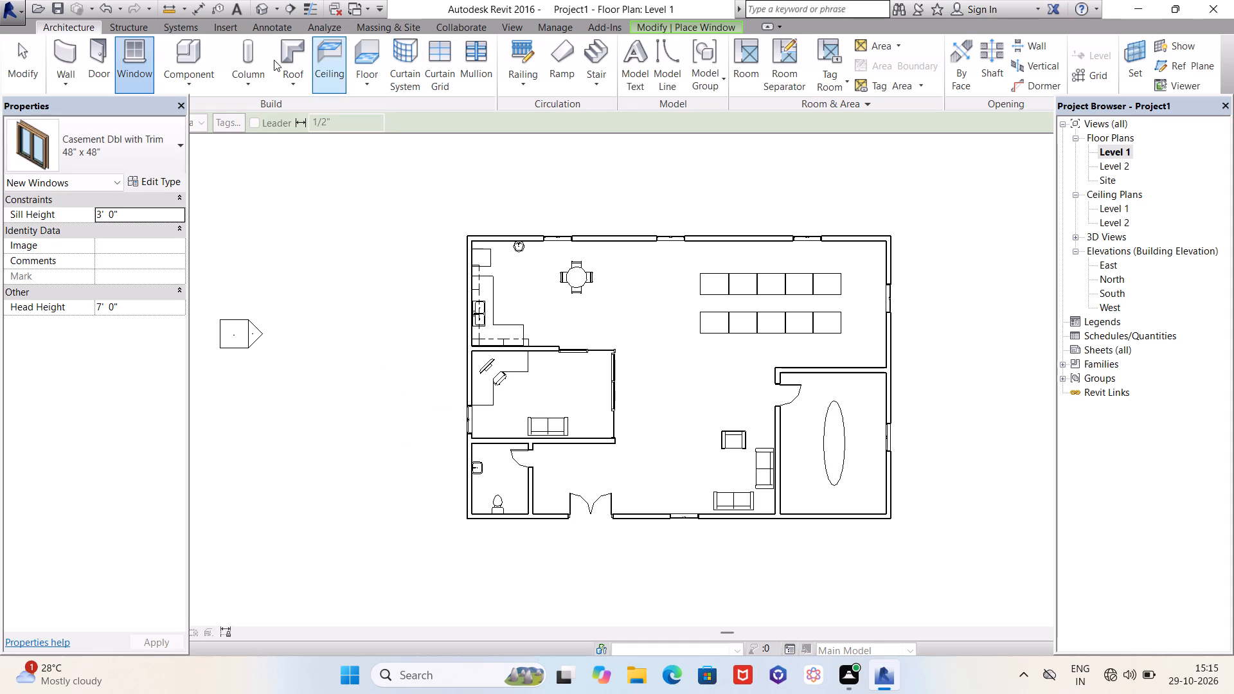
left_click(94, 49)
left_click(84, 31)
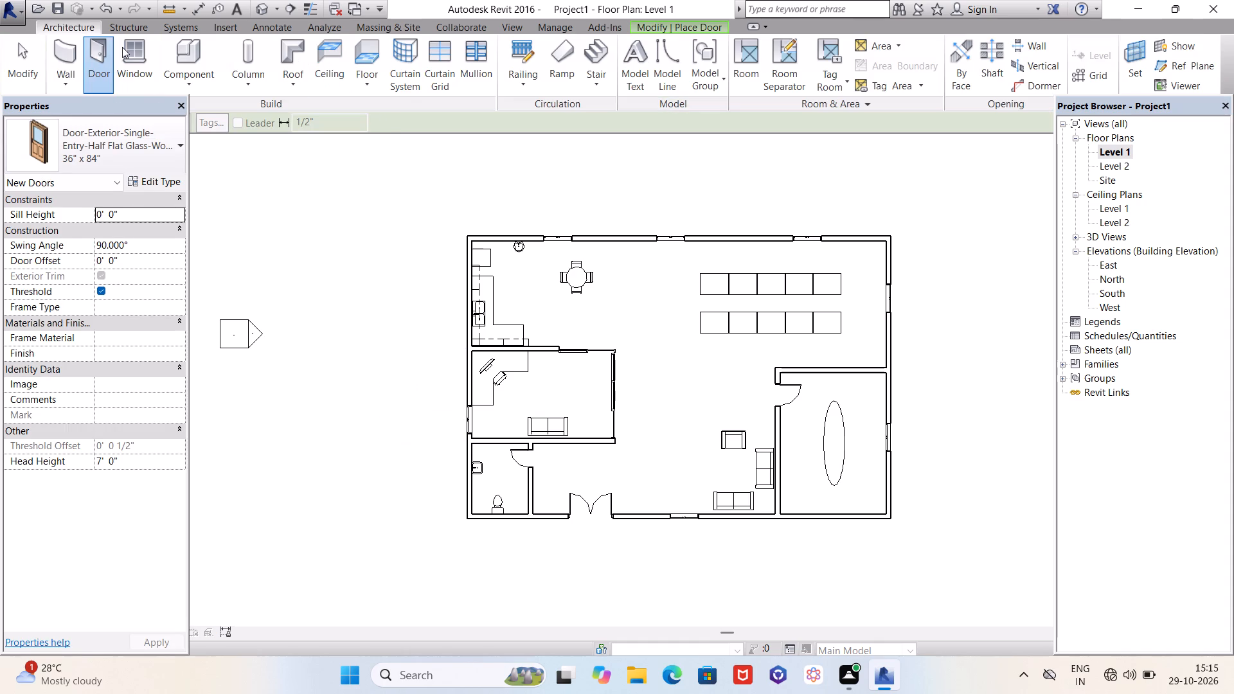
double_click(144, 53)
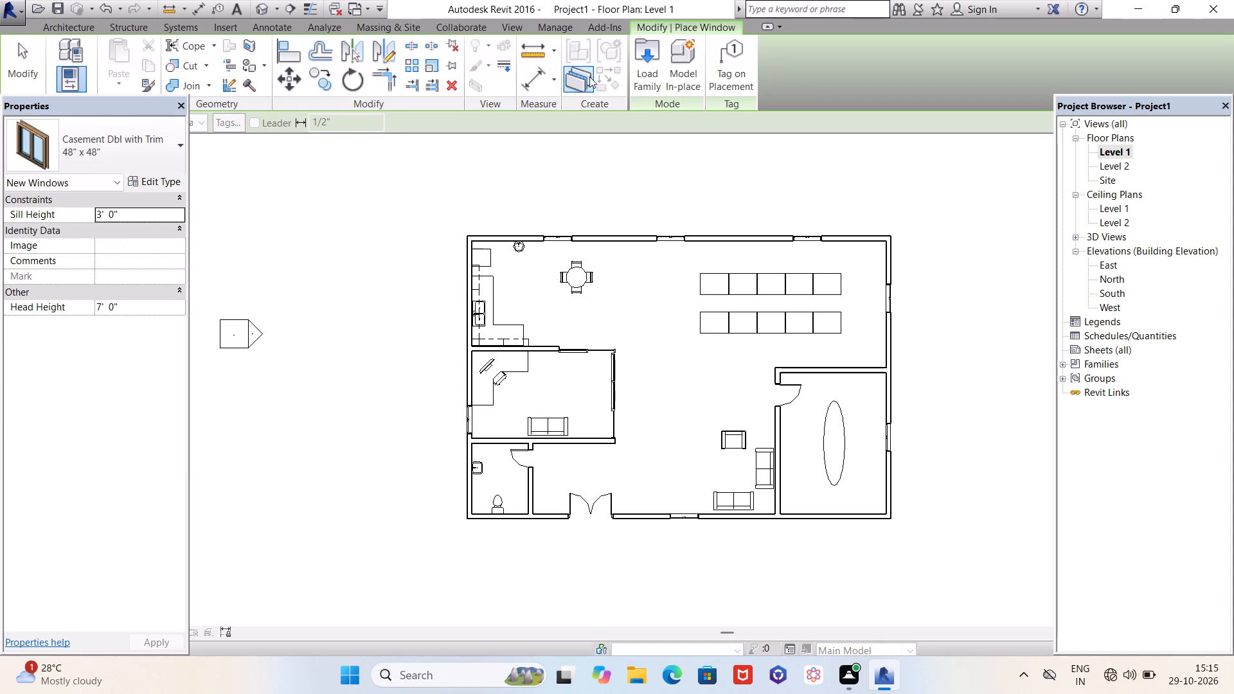
double_click(645, 68)
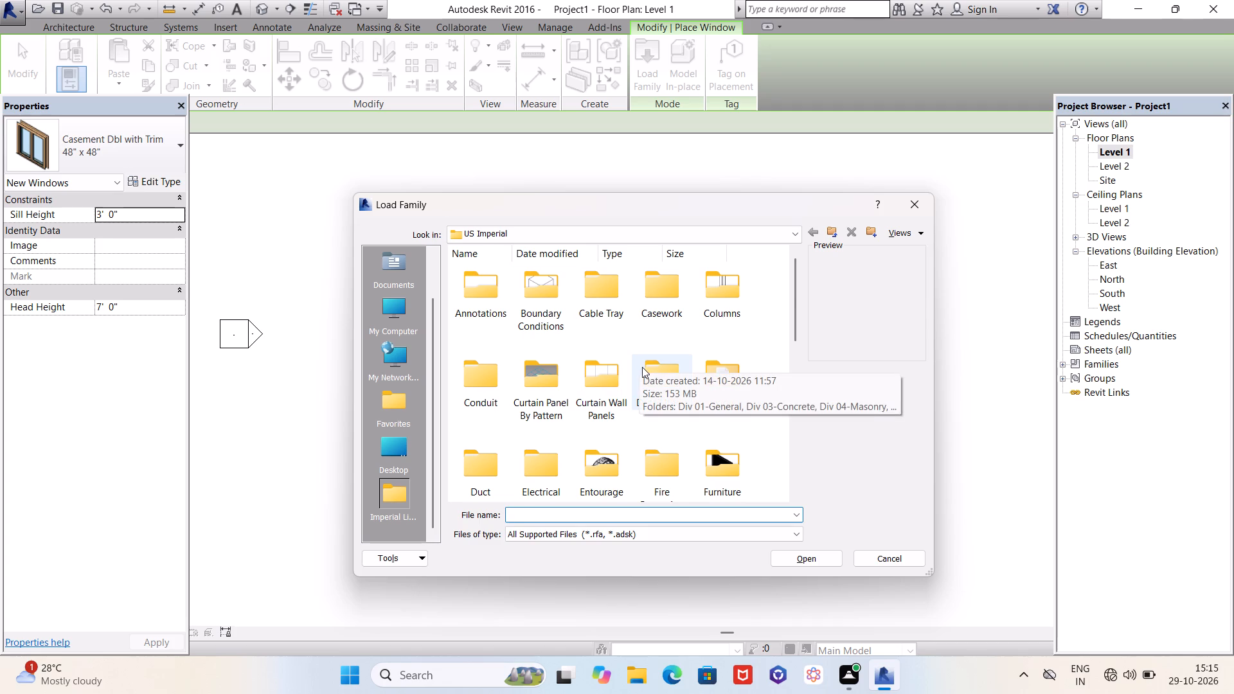
scroll(642, 367, "down", 4)
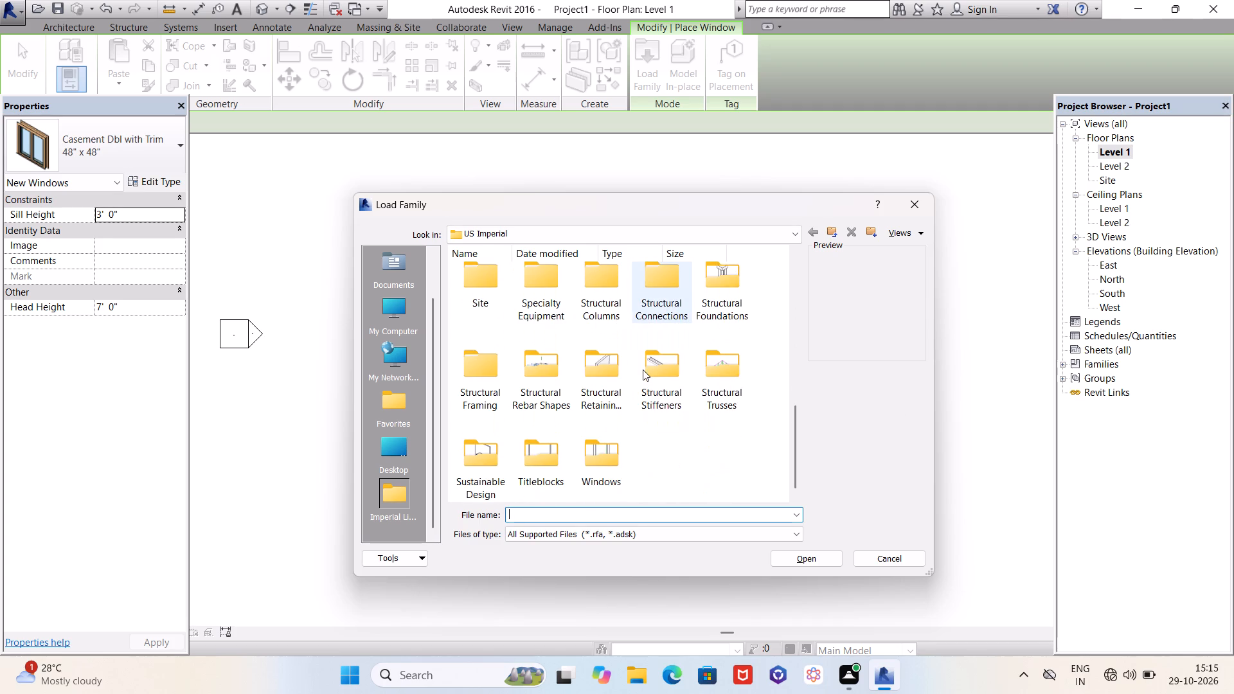
scroll(643, 369, "down", 1)
left_click(614, 454)
left_click(614, 454)
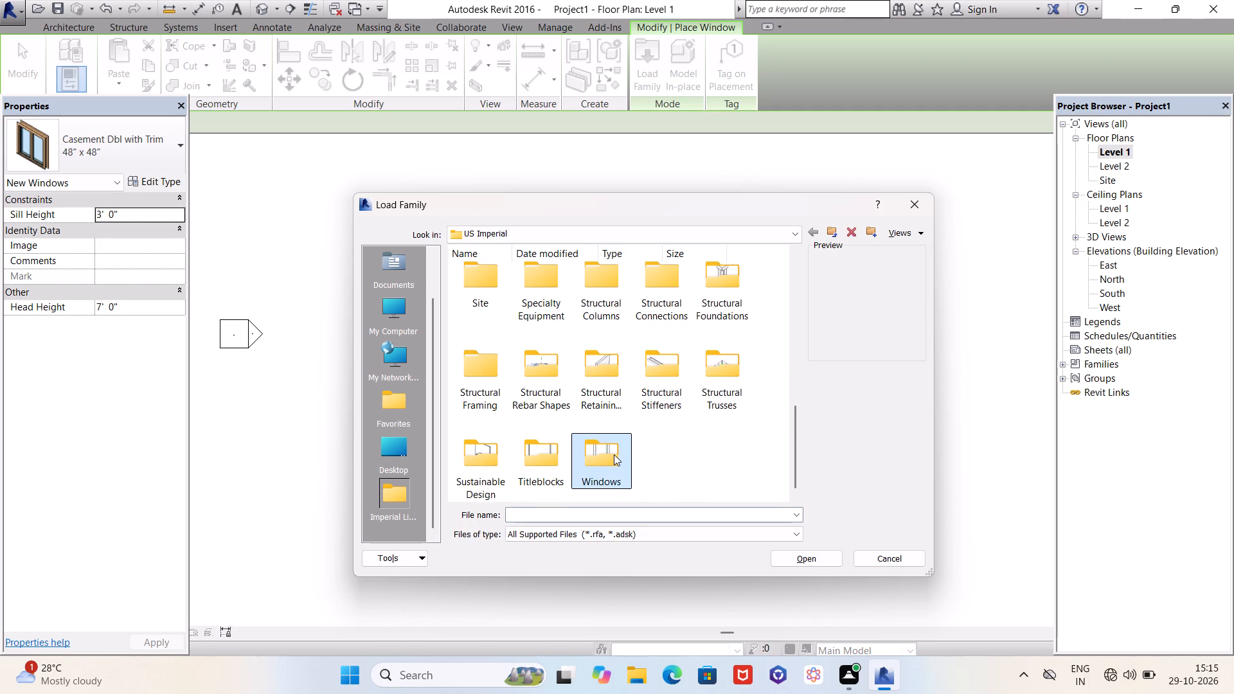
double_click(614, 454)
scroll(644, 407, "down", 3)
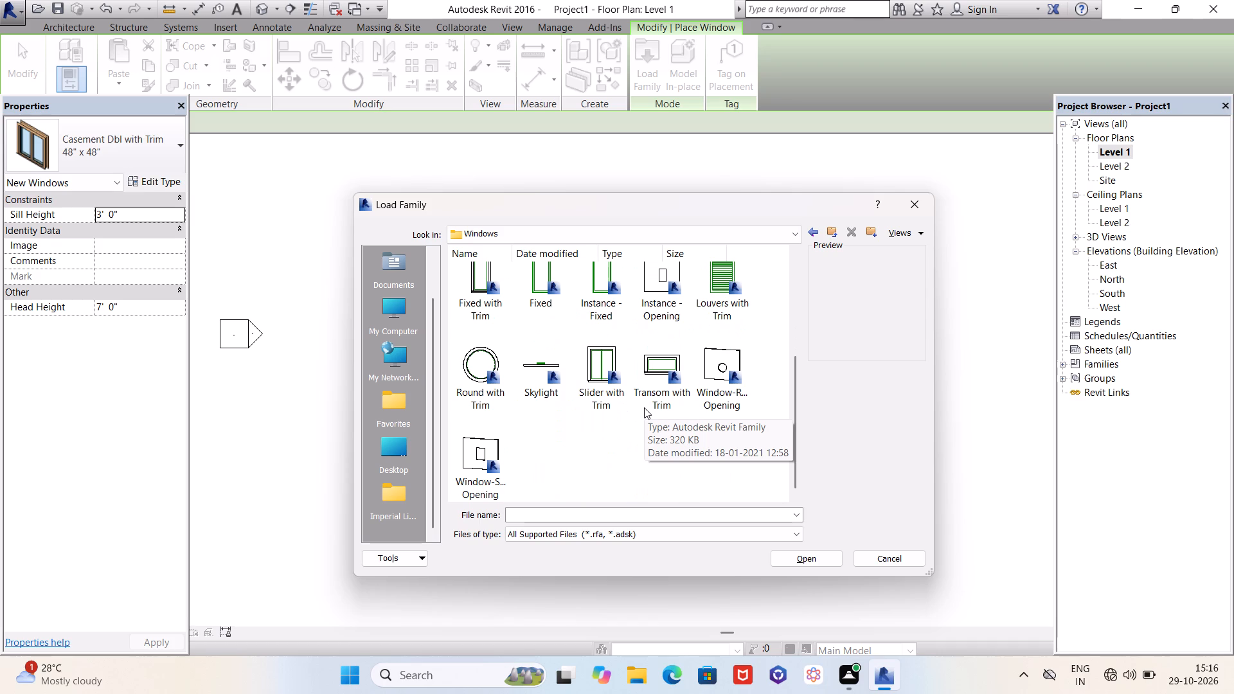
left_click(665, 365)
left_click(815, 564)
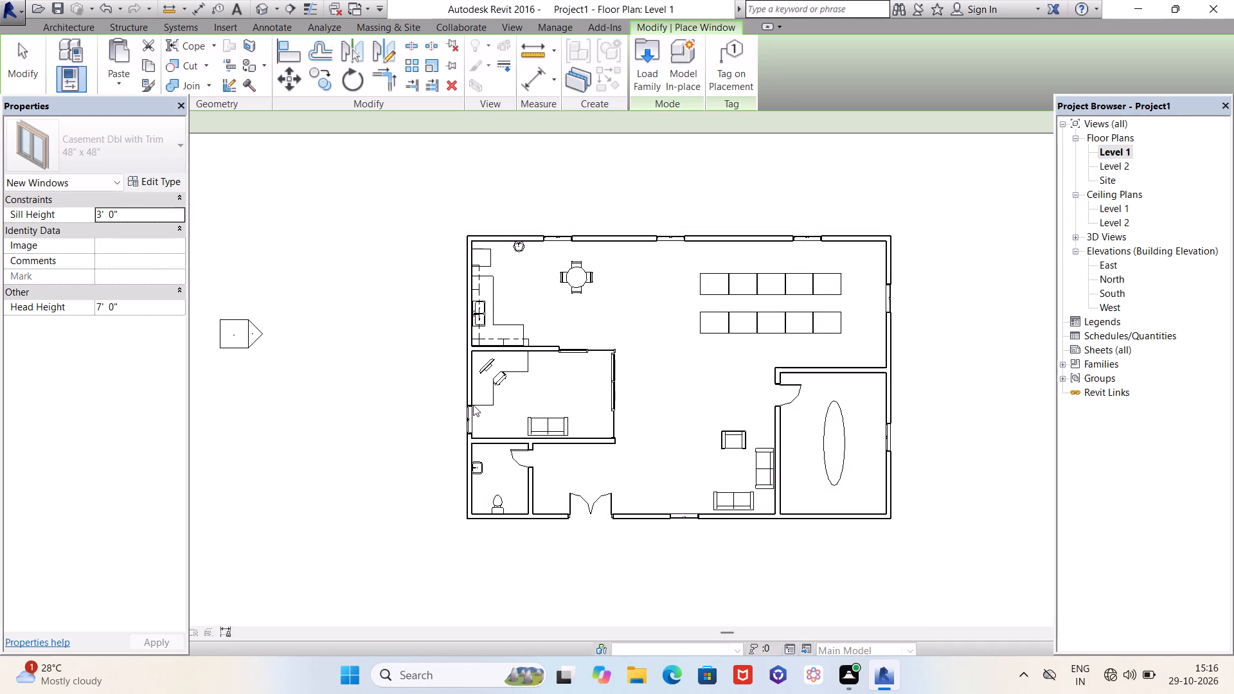
Place a 24" x 24" transom window on the bathroom's west wall, about 3'-6" from the south wall, and finish window placement.
scroll(468, 380, "up", 4)
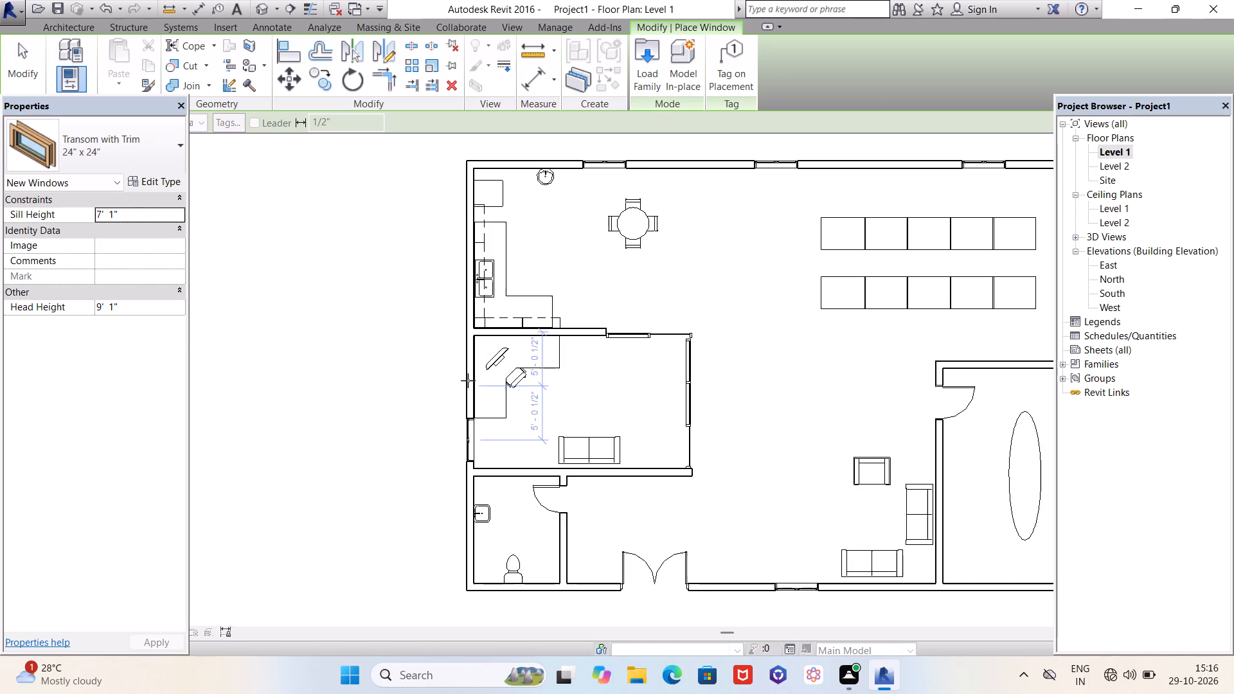
scroll(479, 524, "down", 3)
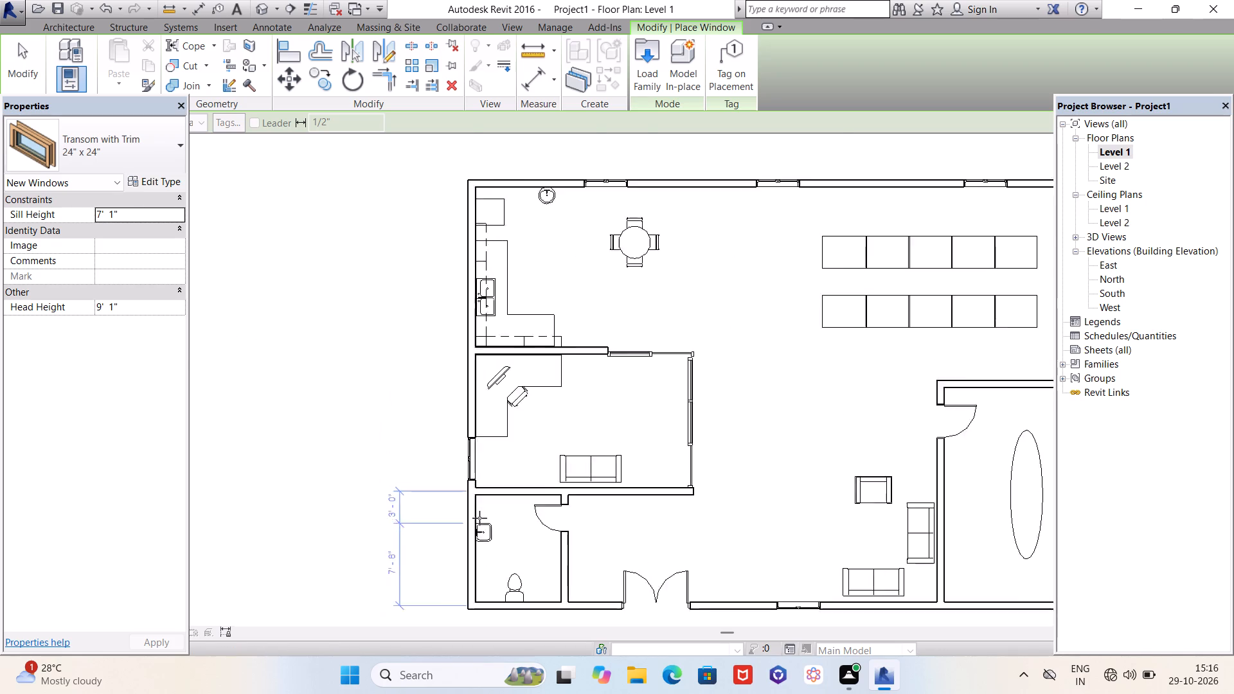
scroll(479, 518, "down", 1)
scroll(509, 580, "up", 9)
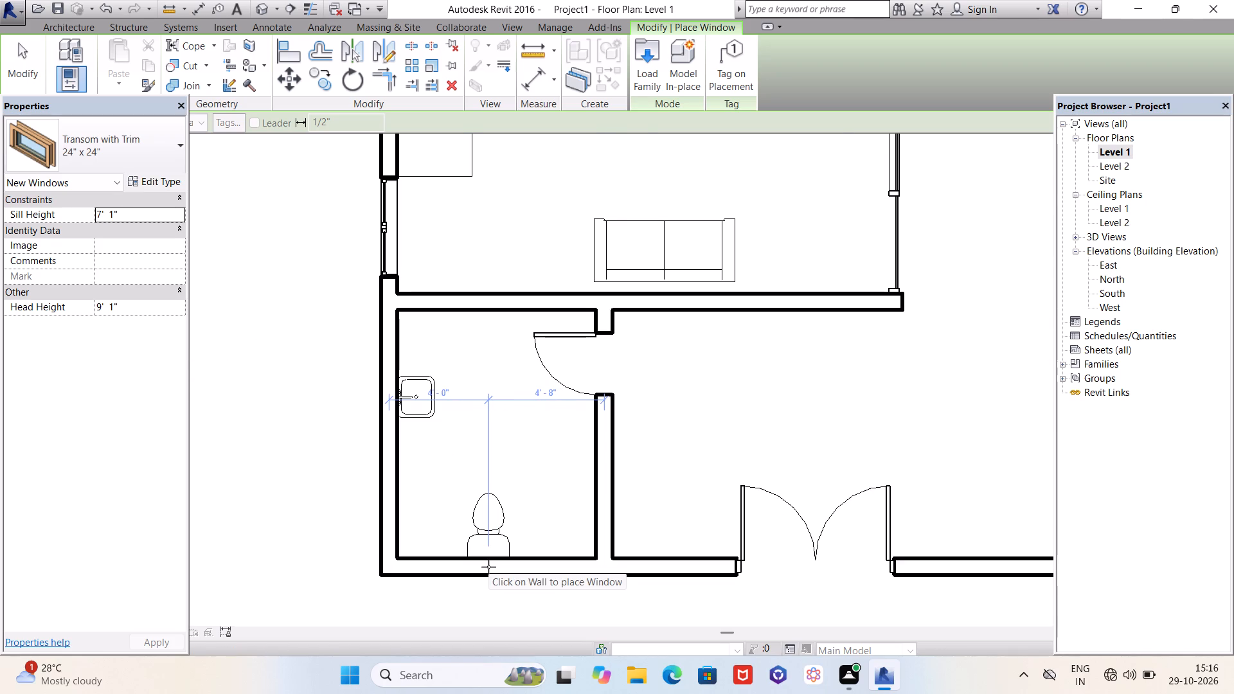
left_click(388, 474)
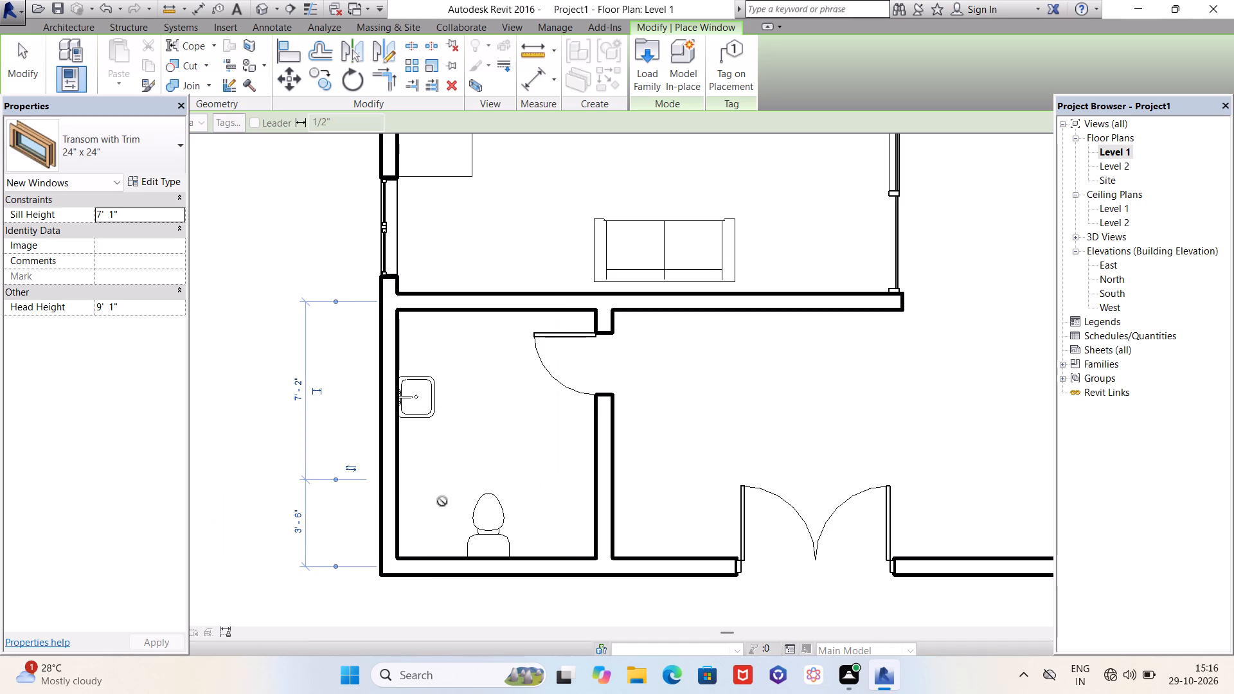
scroll(442, 501, "down", 7)
key("Escape")
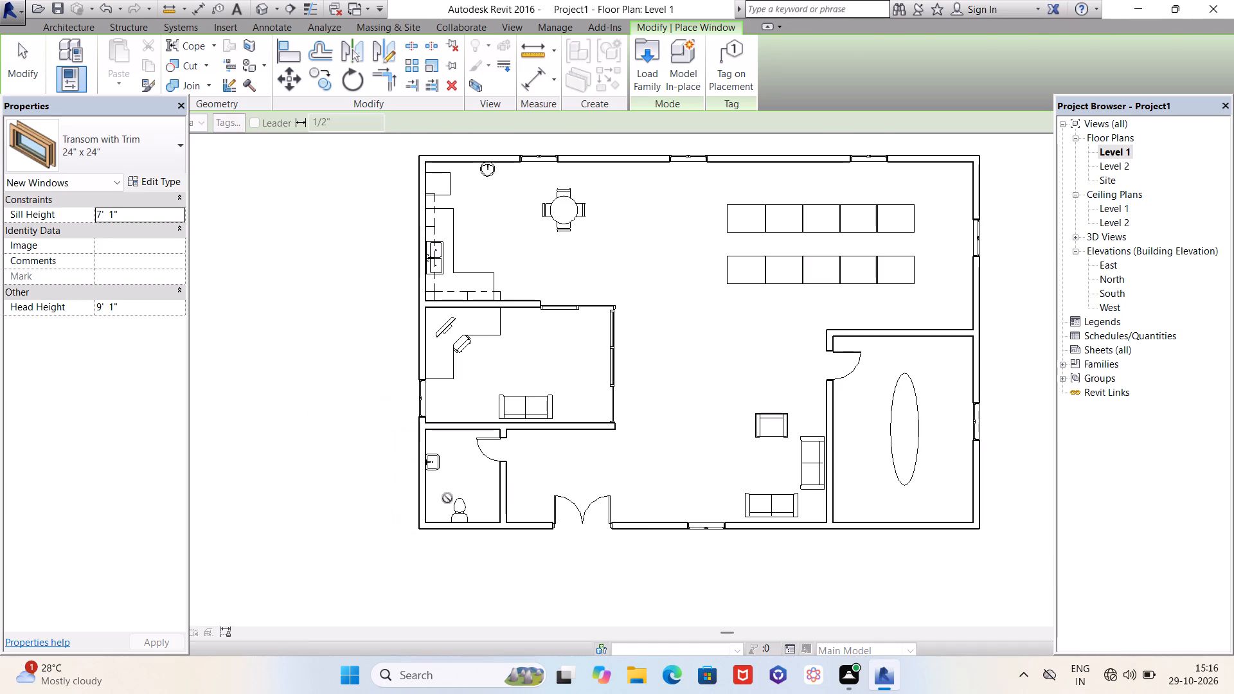
key("Escape")
Examine the placed windows on all exterior walls and the overall house layout in the 3D view.
left_click(261, 11)
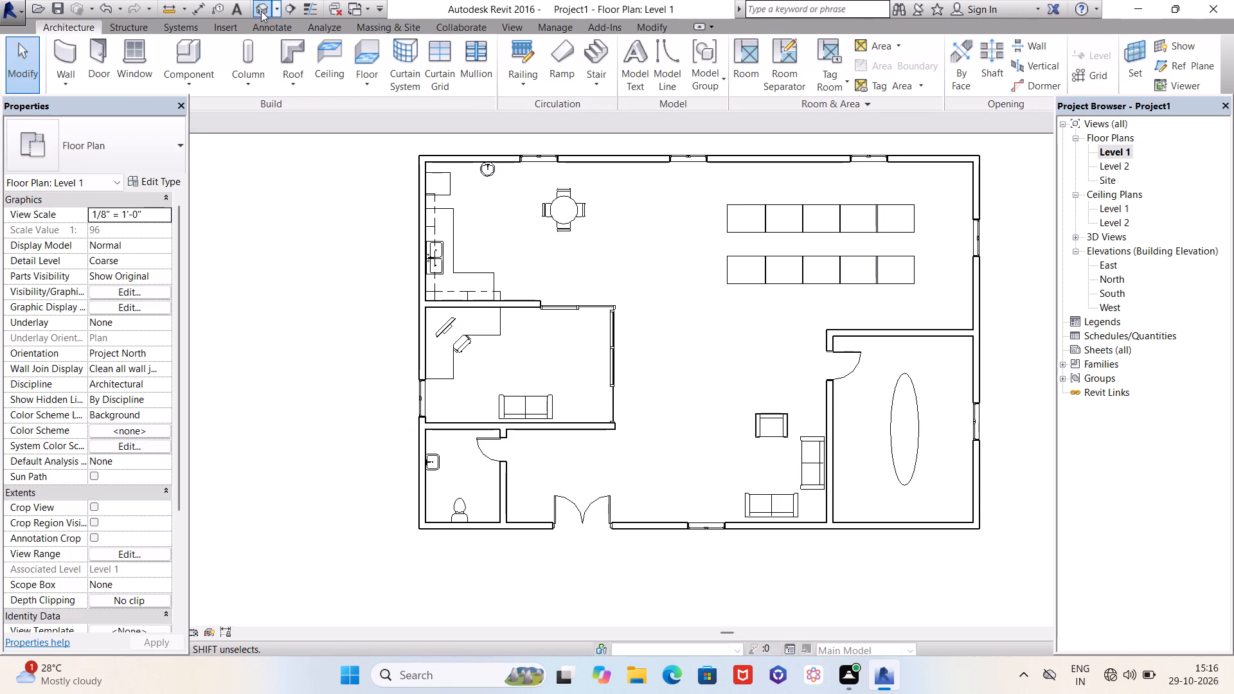
scroll(490, 504, "up", 10)
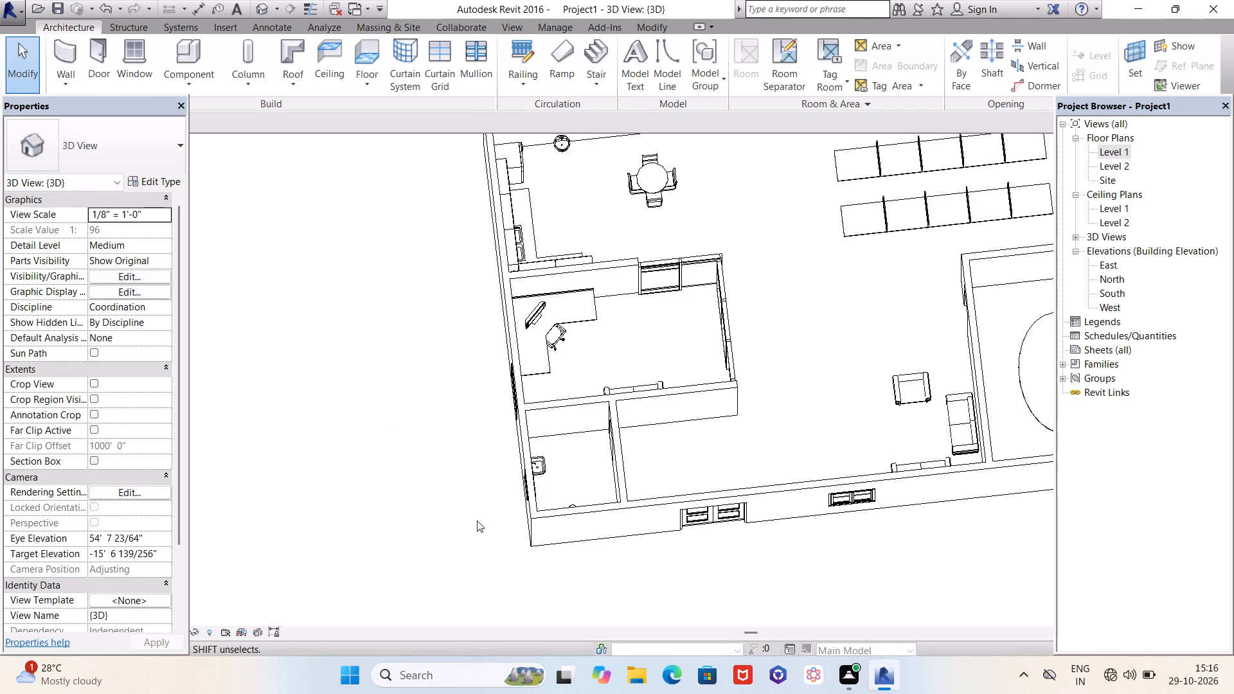
middle_click_drag(481, 547, 639, 246, "shift")
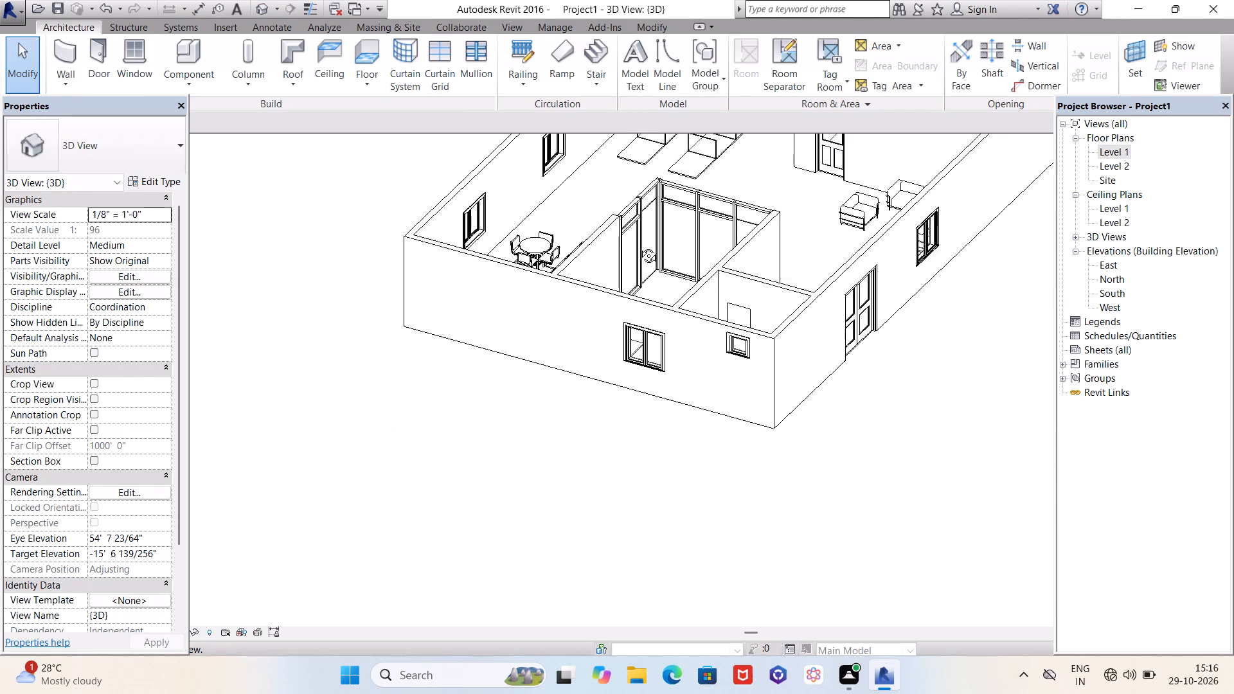
middle_click_drag(639, 246, 386, 190, "shift")
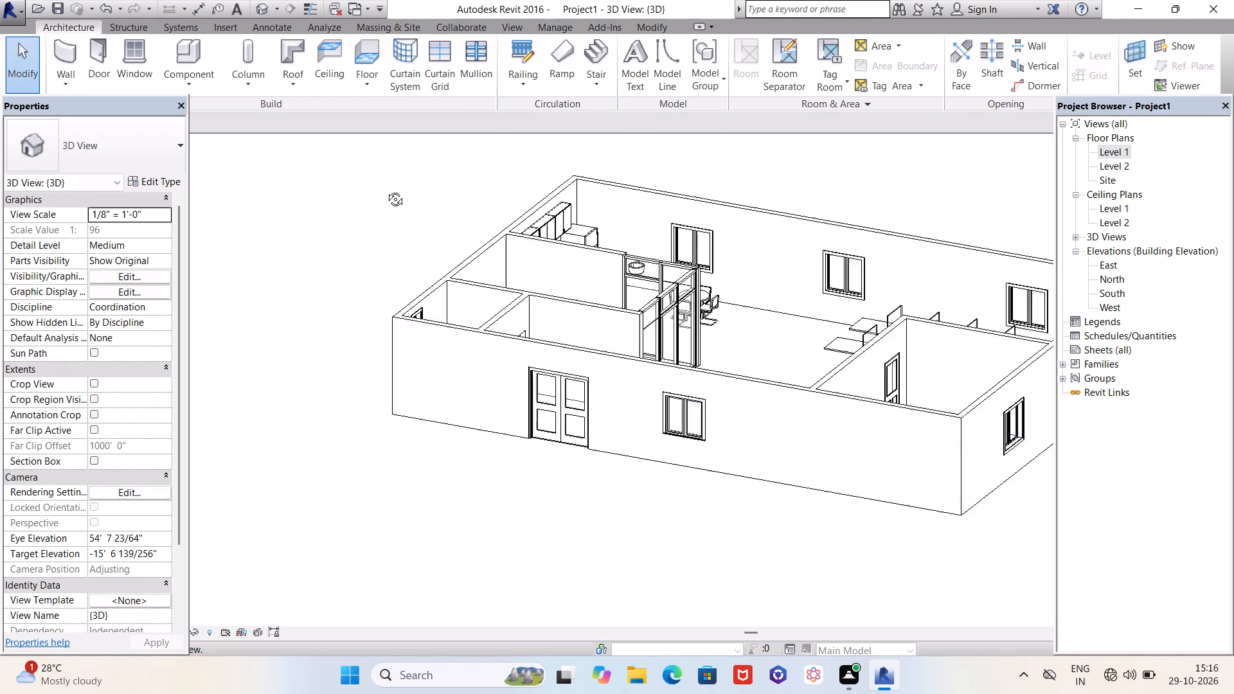
middle_click_drag(386, 190, 433, 313, "shift")
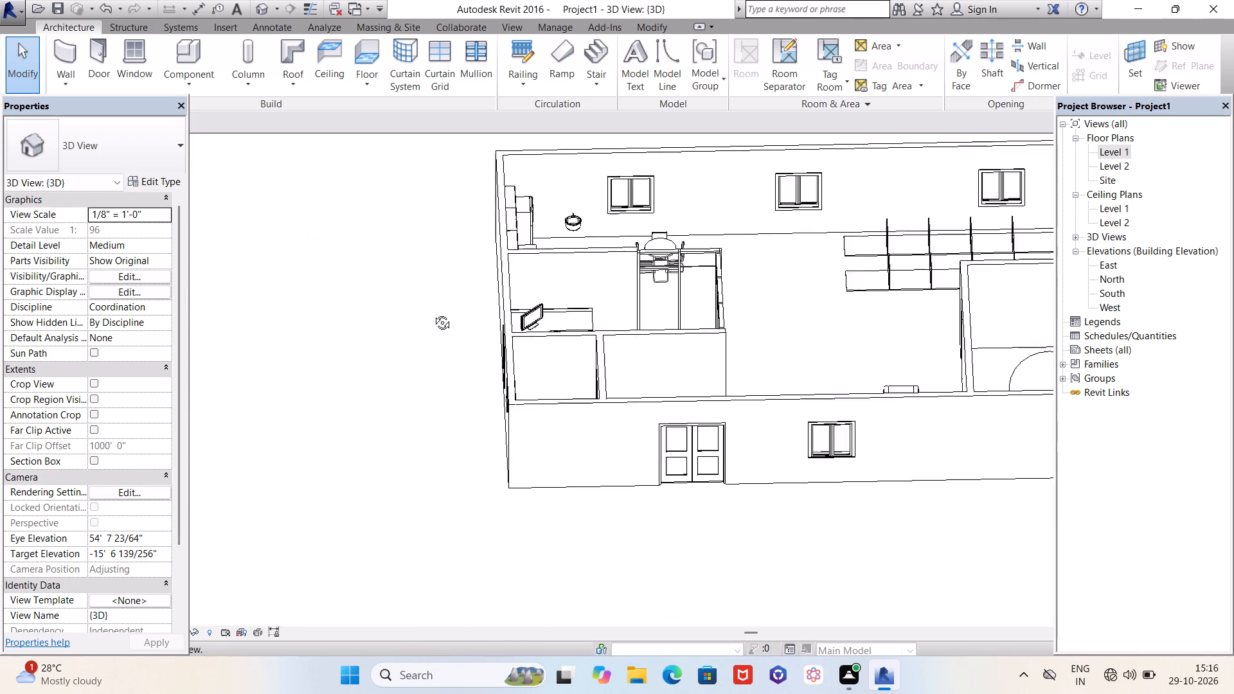
middle_click_drag(433, 313, 375, 326, "shift")
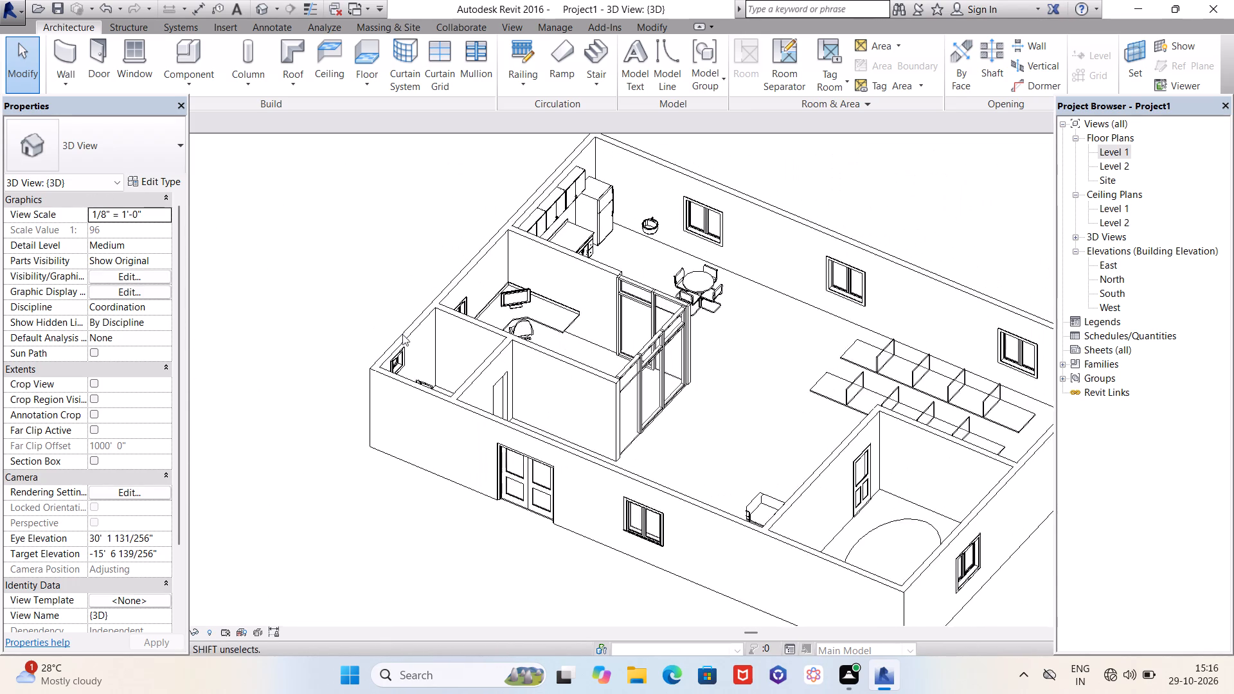
scroll(409, 343, "down", 3)
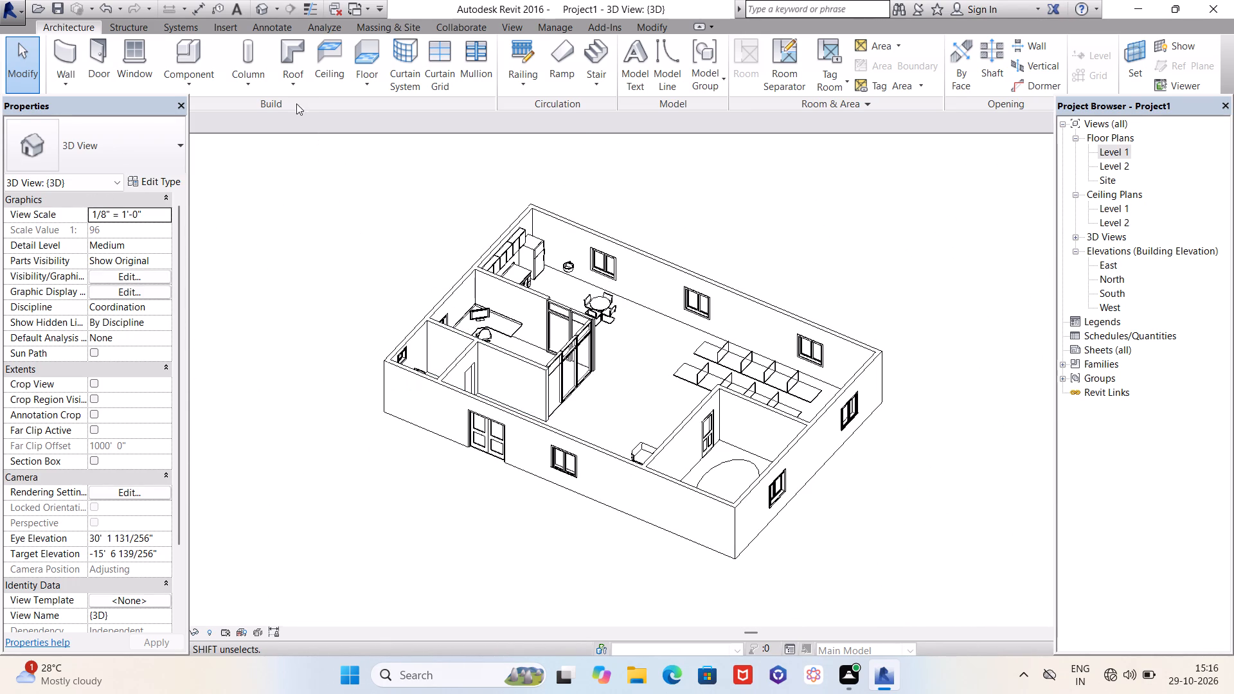
Load the TV - Flat Screen family from the Furniture folder of the US Imperial library for placement in the Level 1 plan.
double_click(1110, 149)
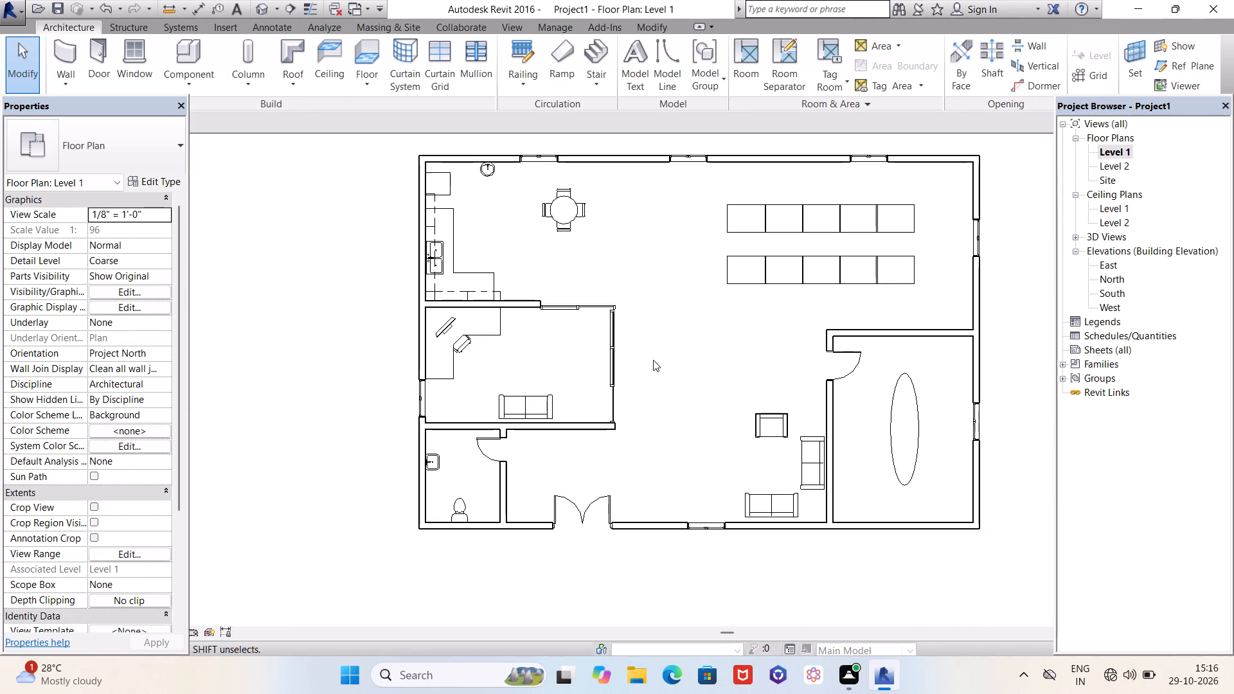
scroll(512, 427, "down", 3)
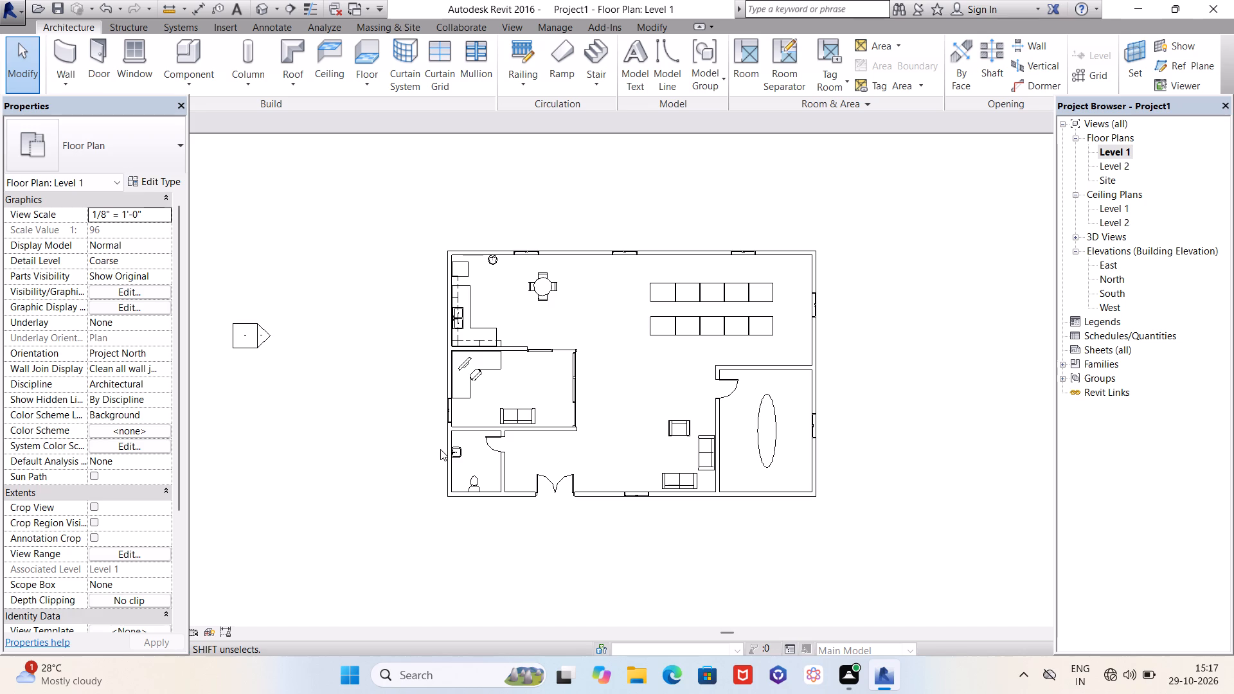
left_click(171, 49)
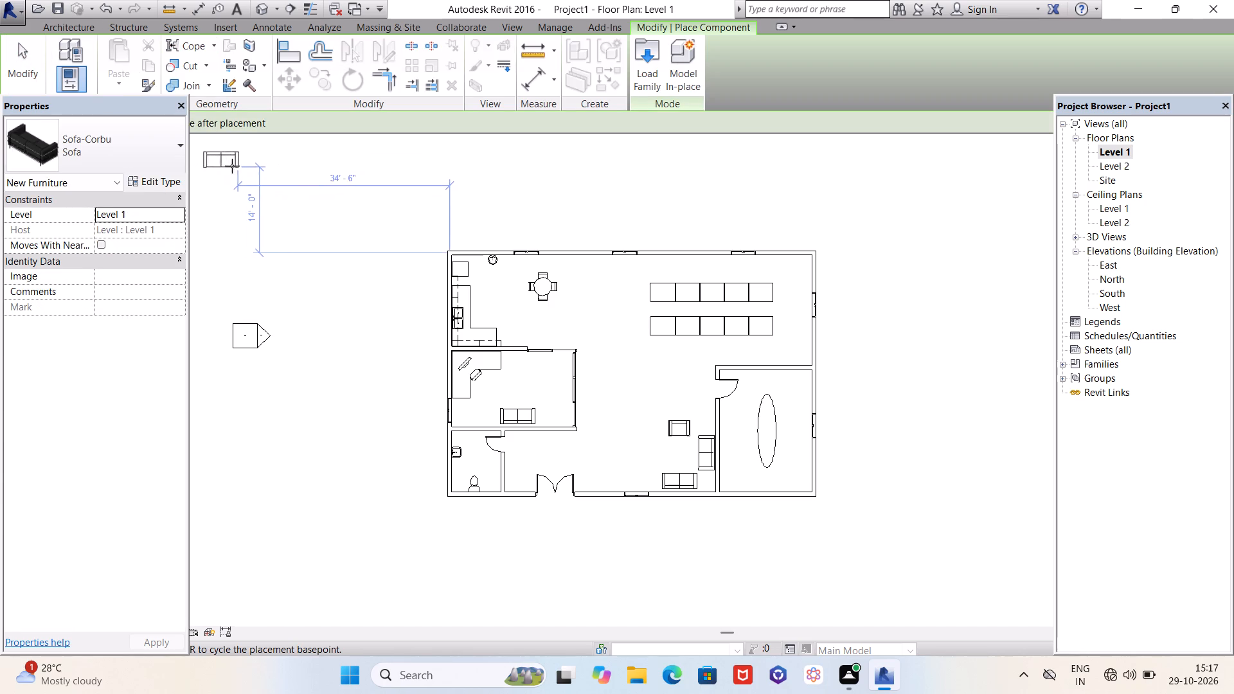
key("Escape")
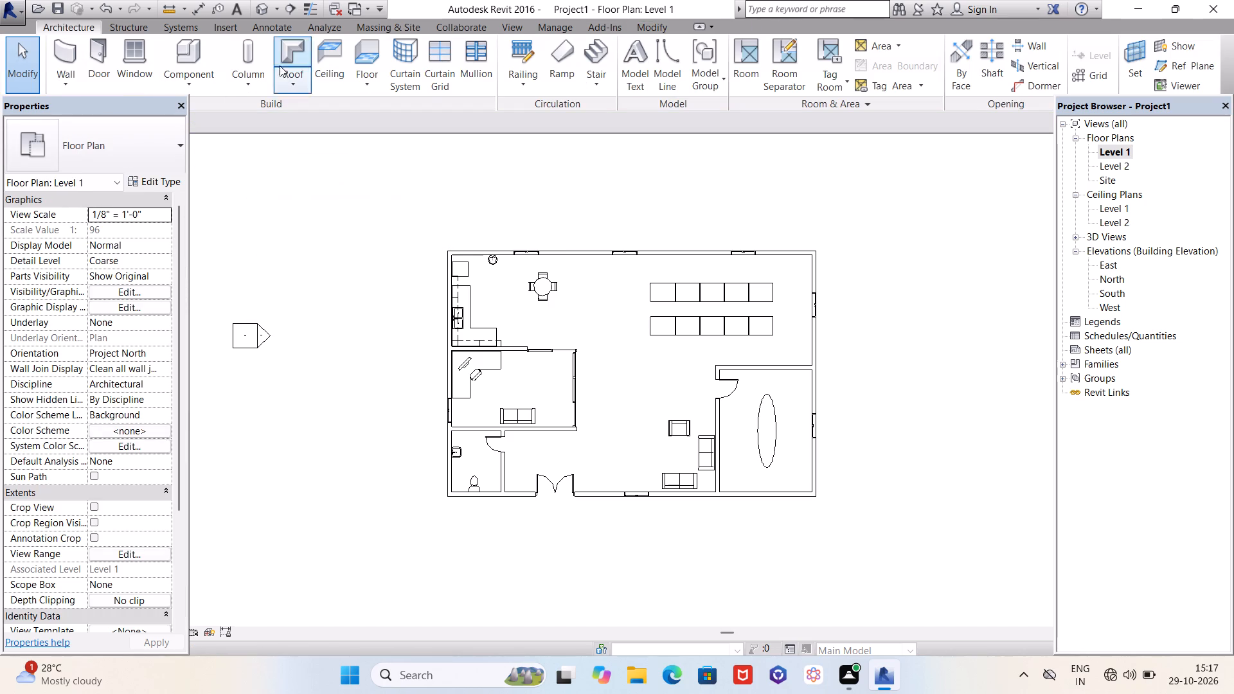
left_click(184, 51)
left_click(646, 60)
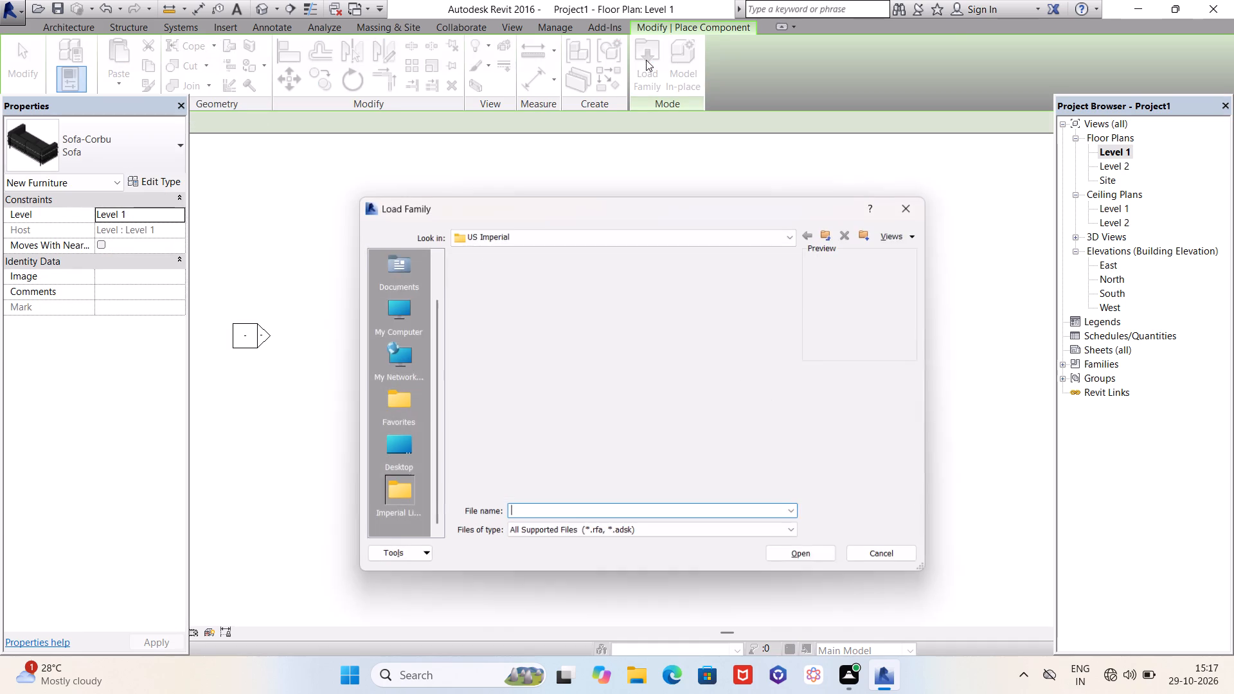
double_click(711, 454)
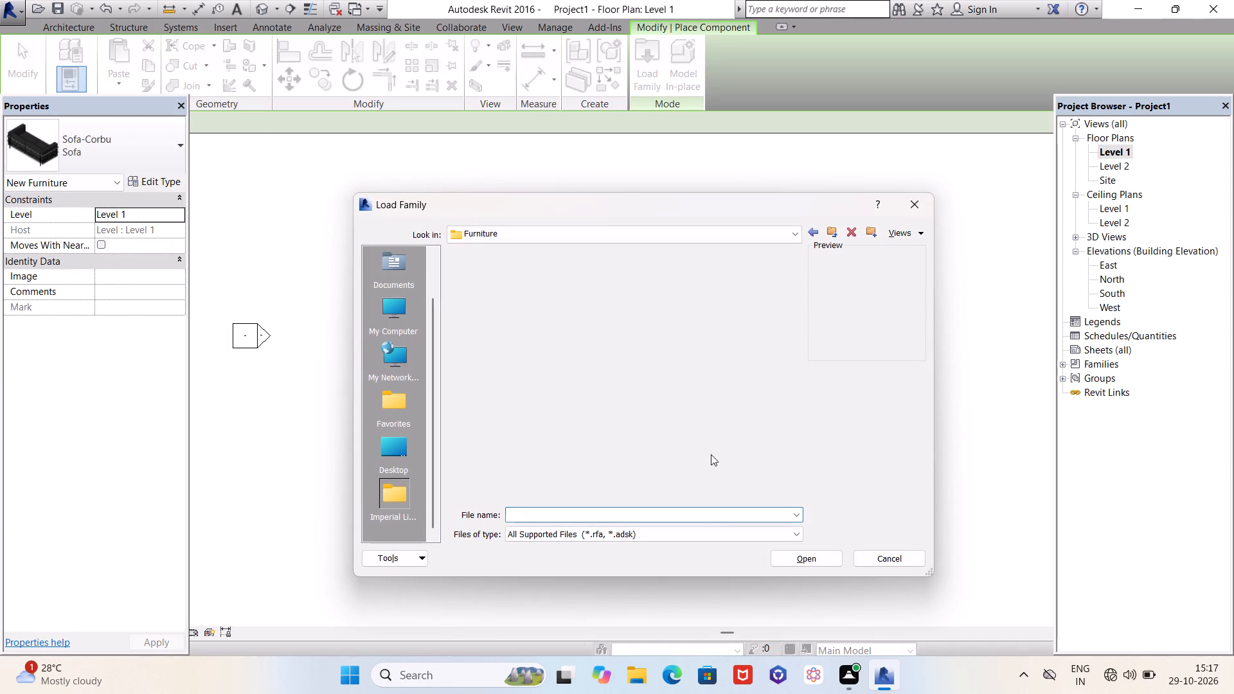
left_click(485, 371)
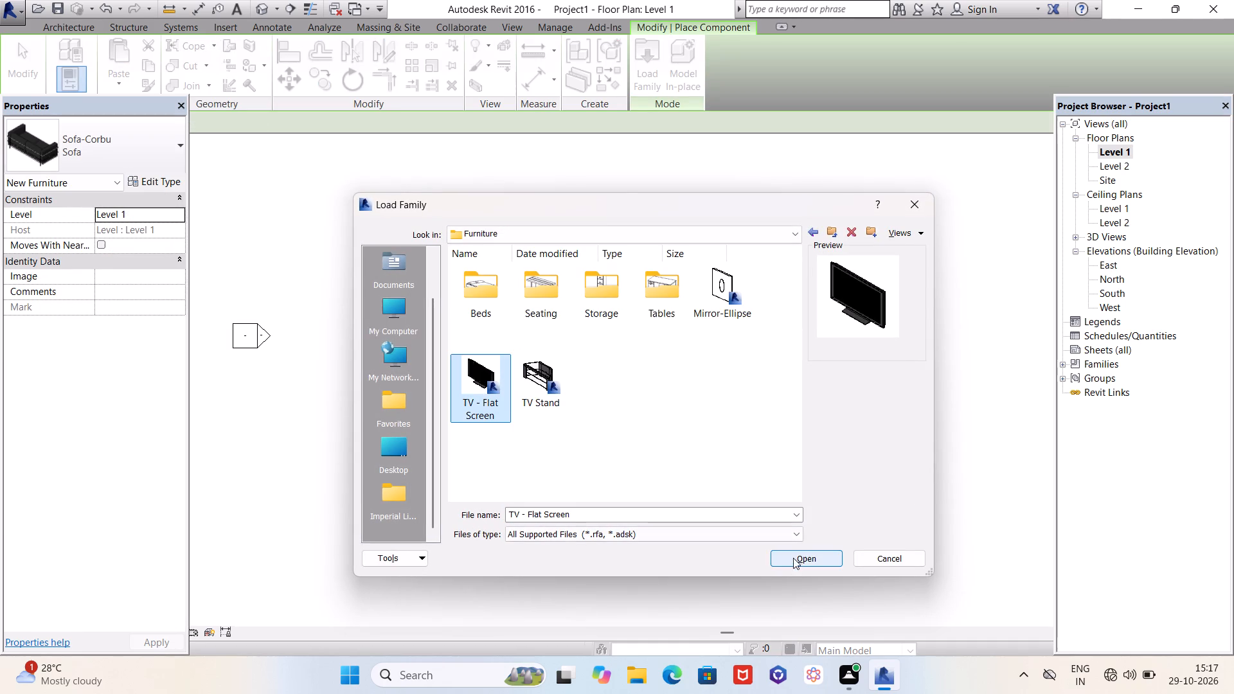
left_click(793, 558)
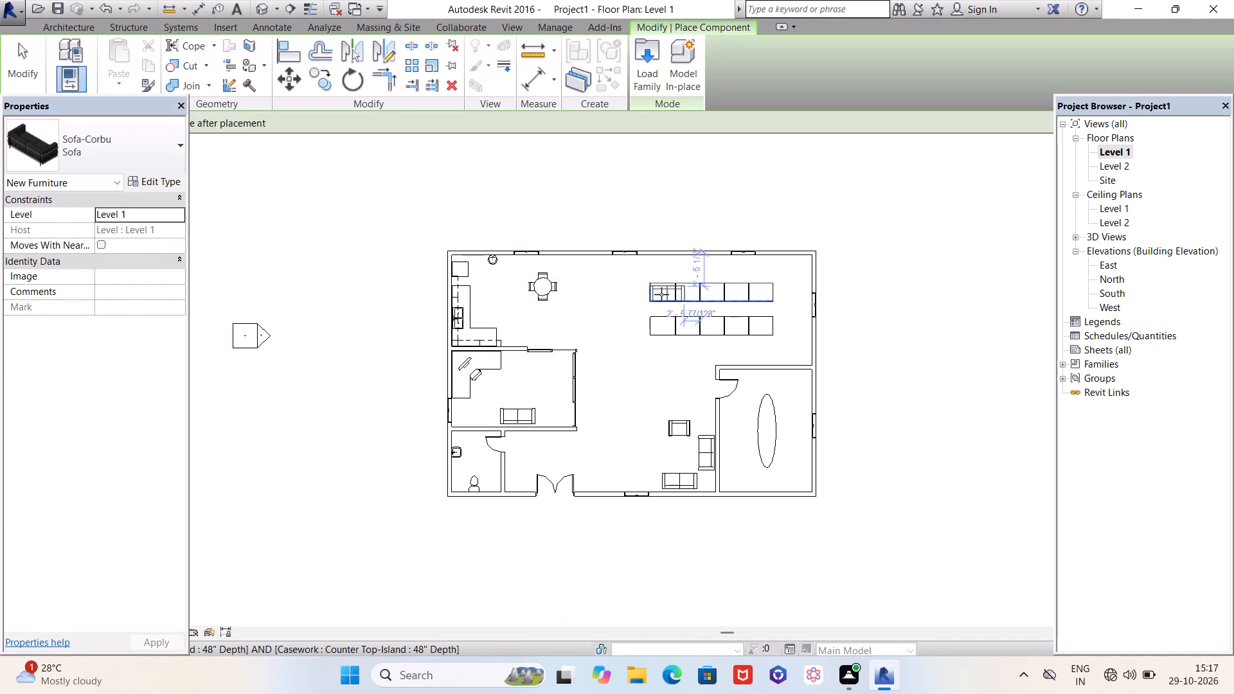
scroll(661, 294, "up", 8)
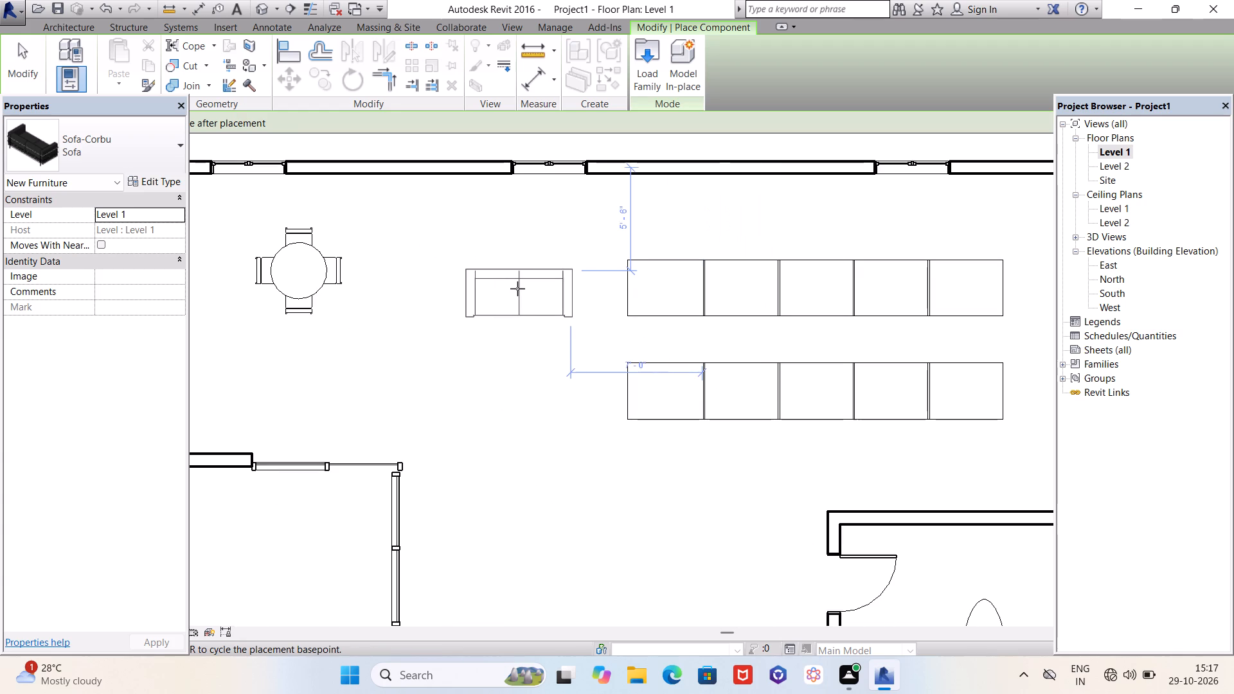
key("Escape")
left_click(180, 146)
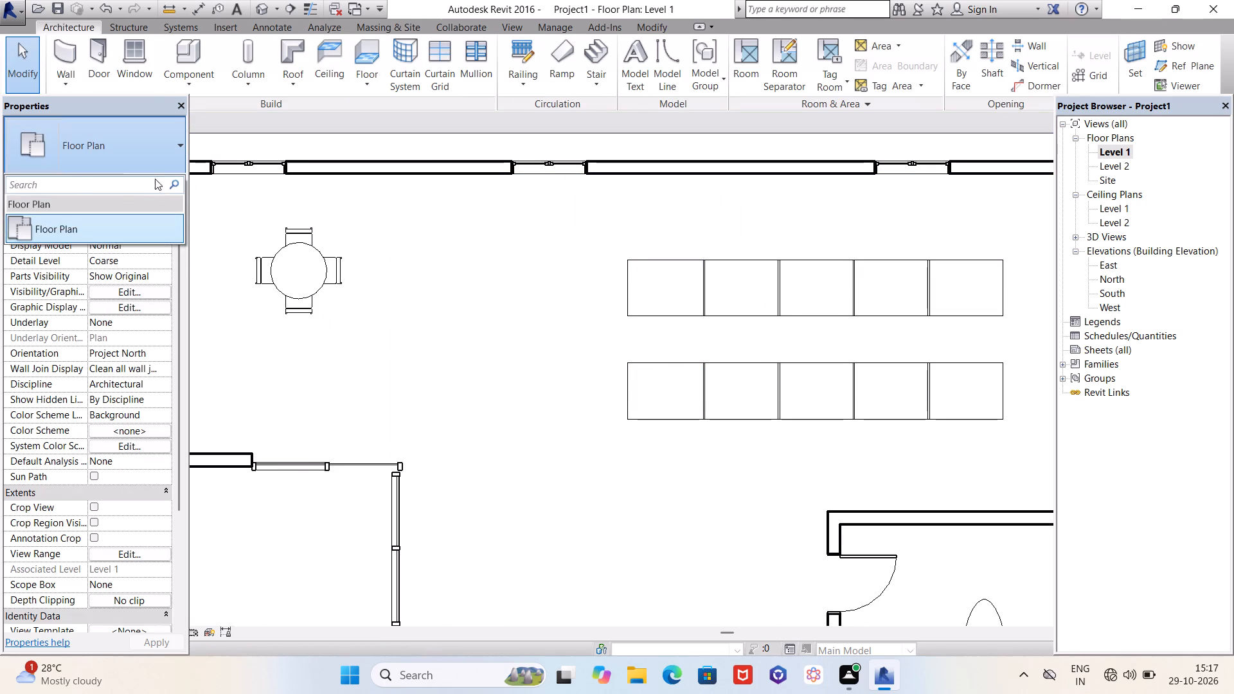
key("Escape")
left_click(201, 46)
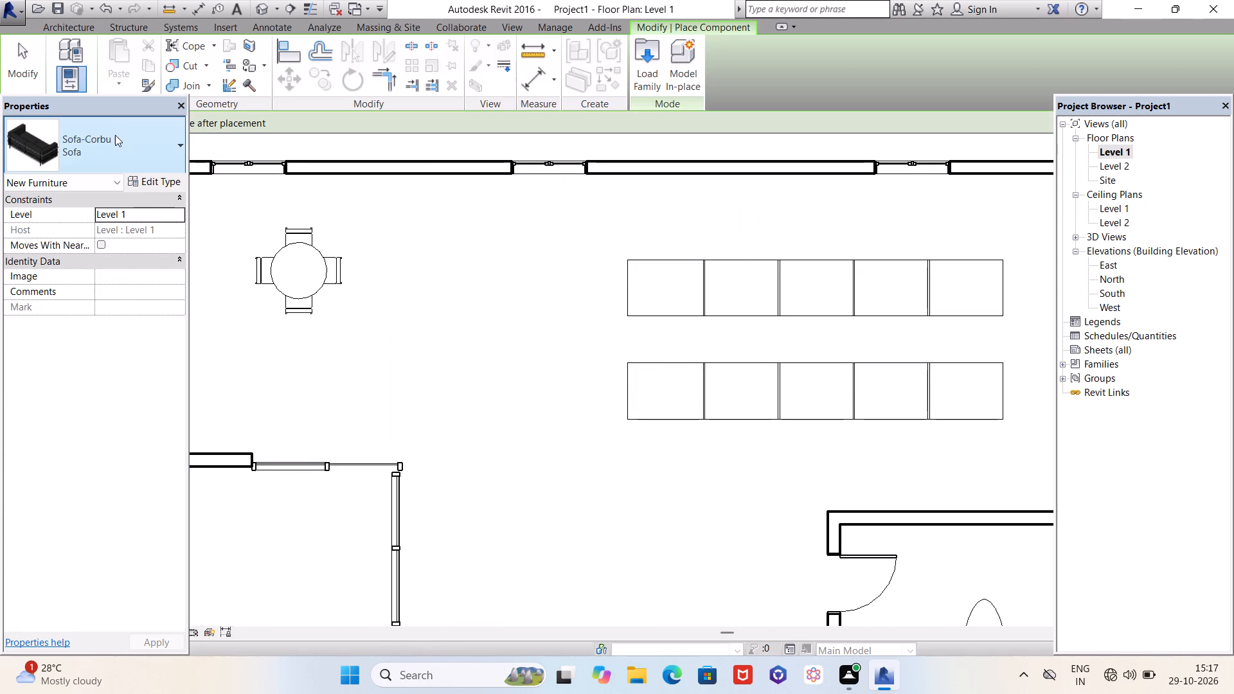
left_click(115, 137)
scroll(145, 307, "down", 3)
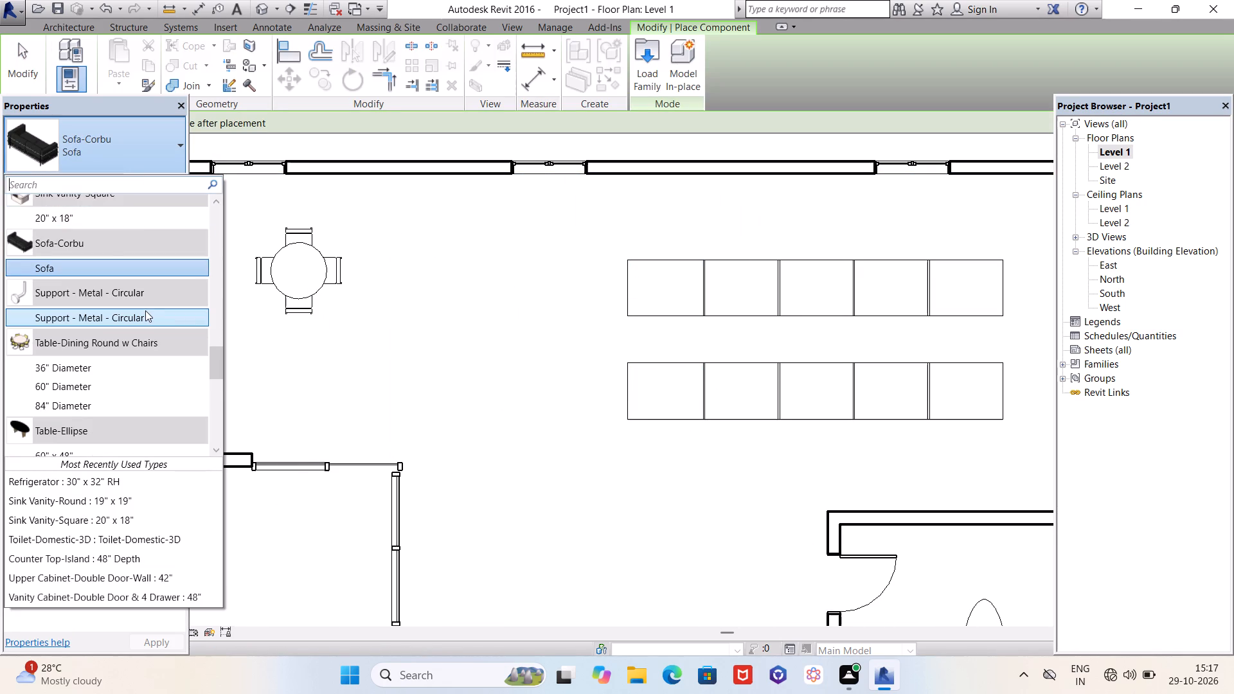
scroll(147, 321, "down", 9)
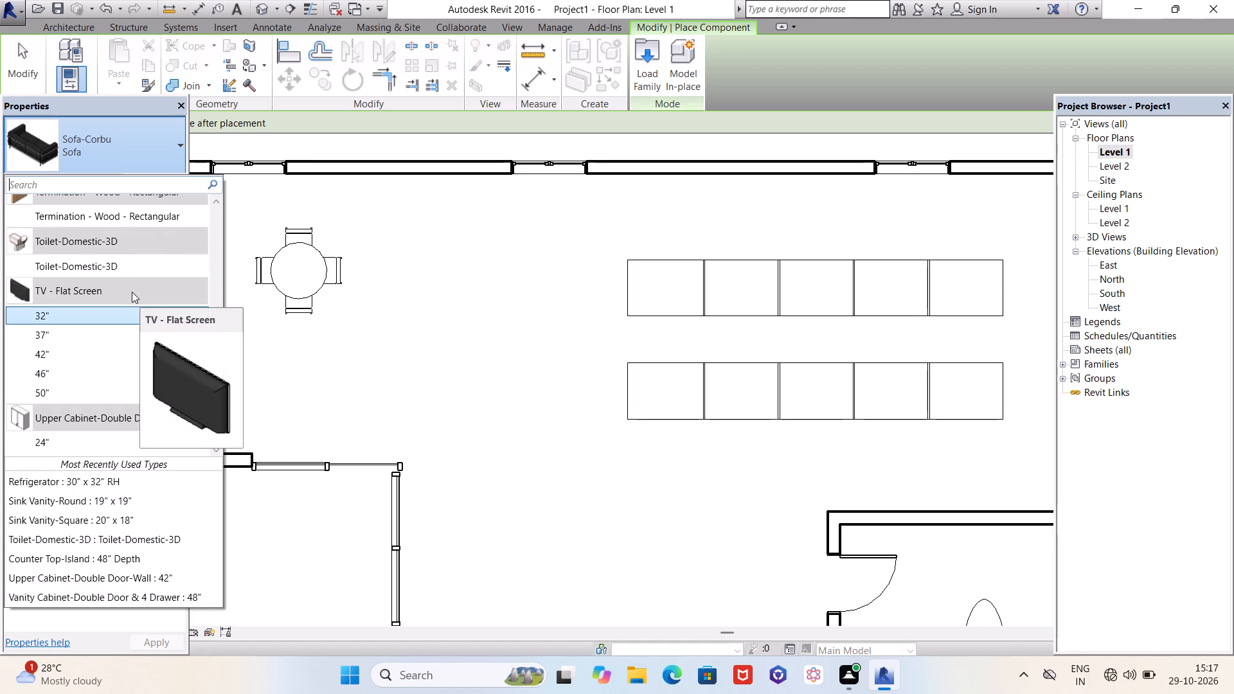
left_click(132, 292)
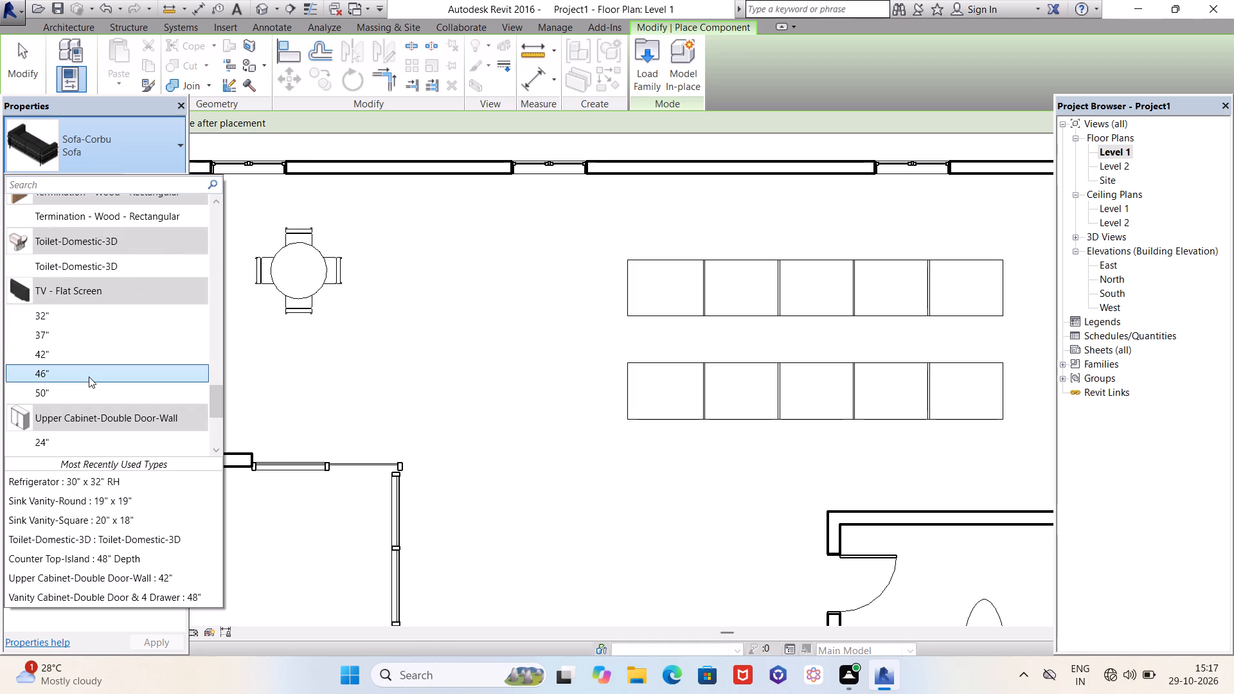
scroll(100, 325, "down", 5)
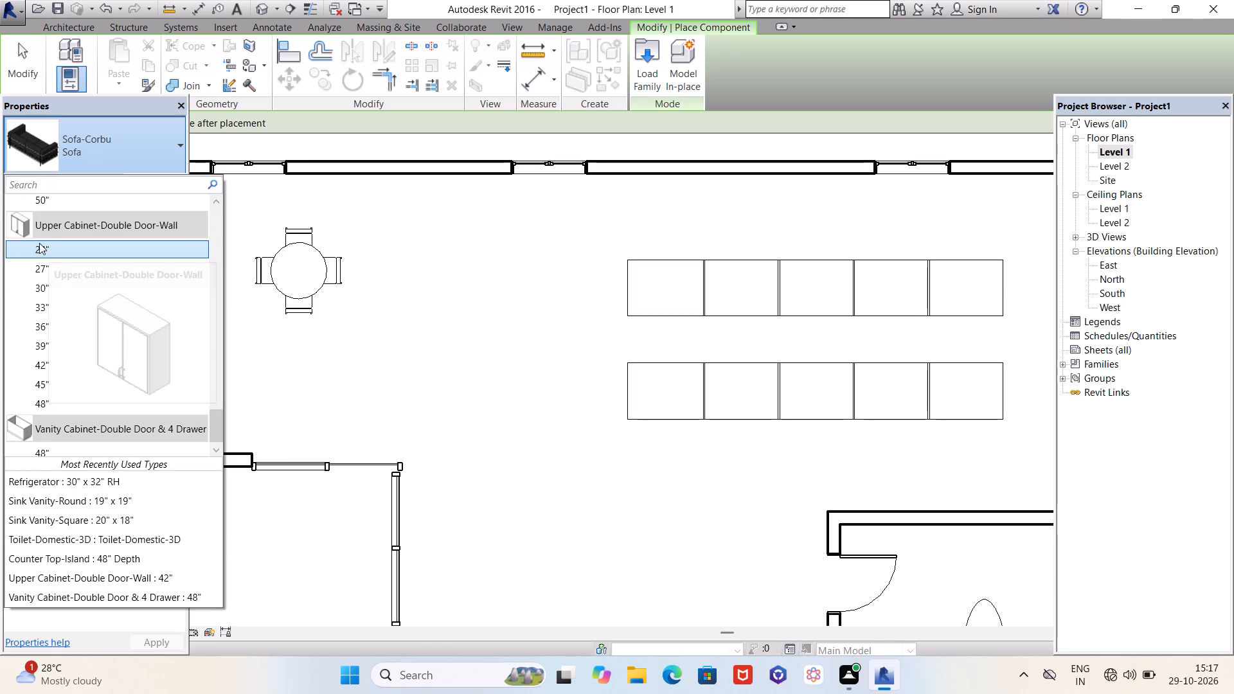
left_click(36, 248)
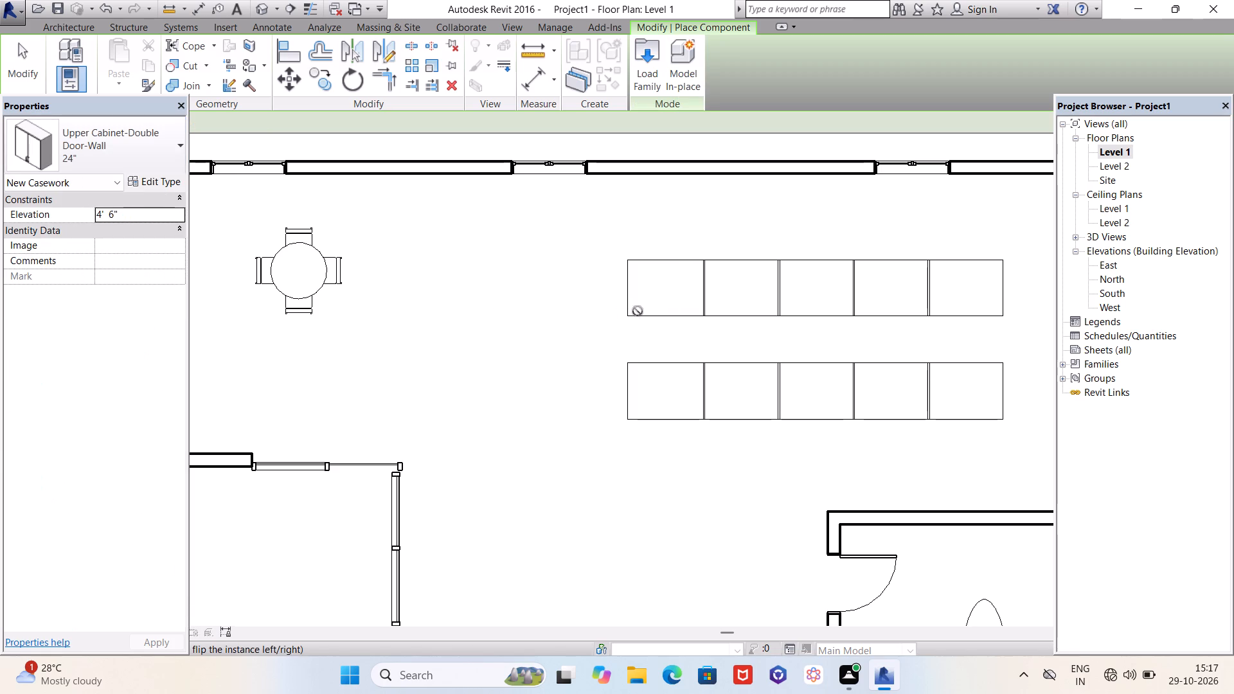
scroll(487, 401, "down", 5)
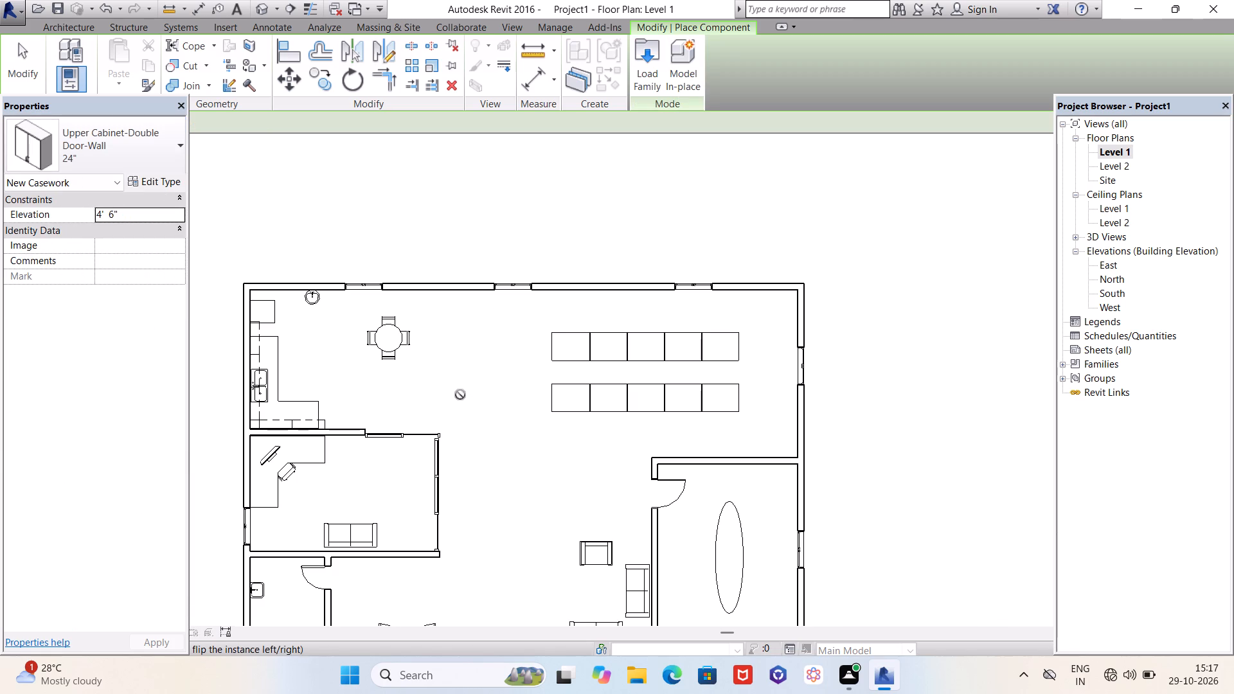
Place a 32" TV - Flat Screen, rotated 180°, on the north counter row's westernmost bay, about 14'-6" from the office's east glass wall.
left_click(154, 145)
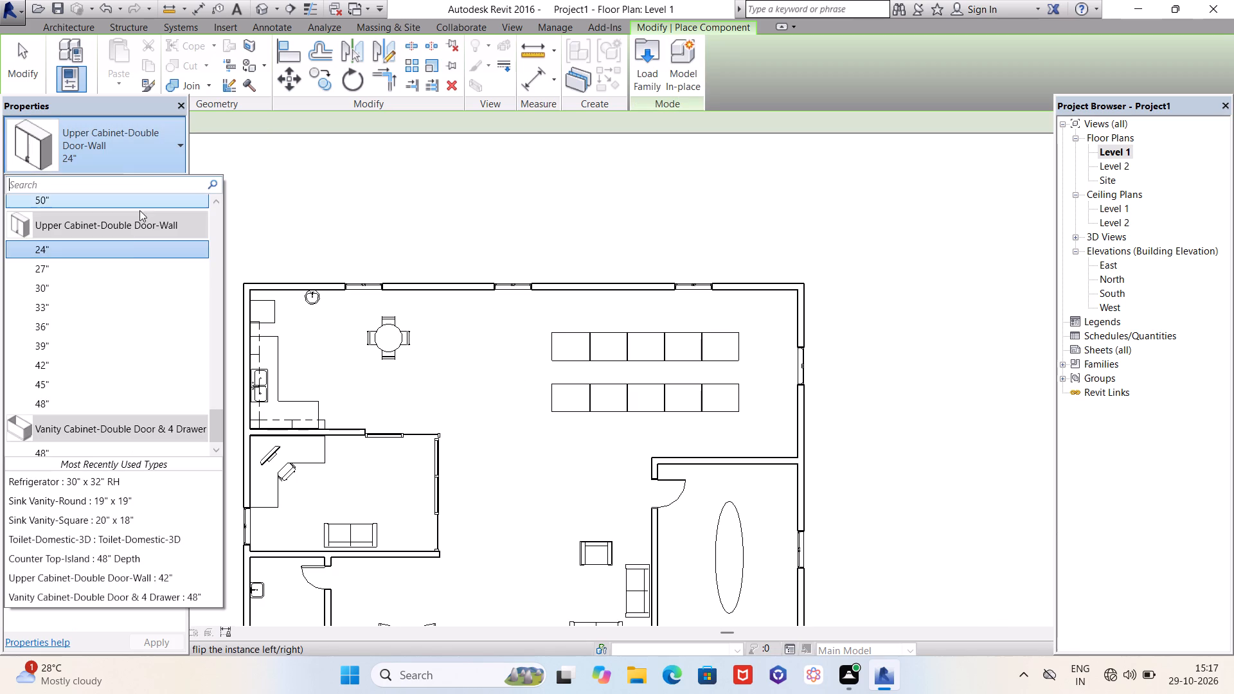
scroll(127, 332, "up", 4)
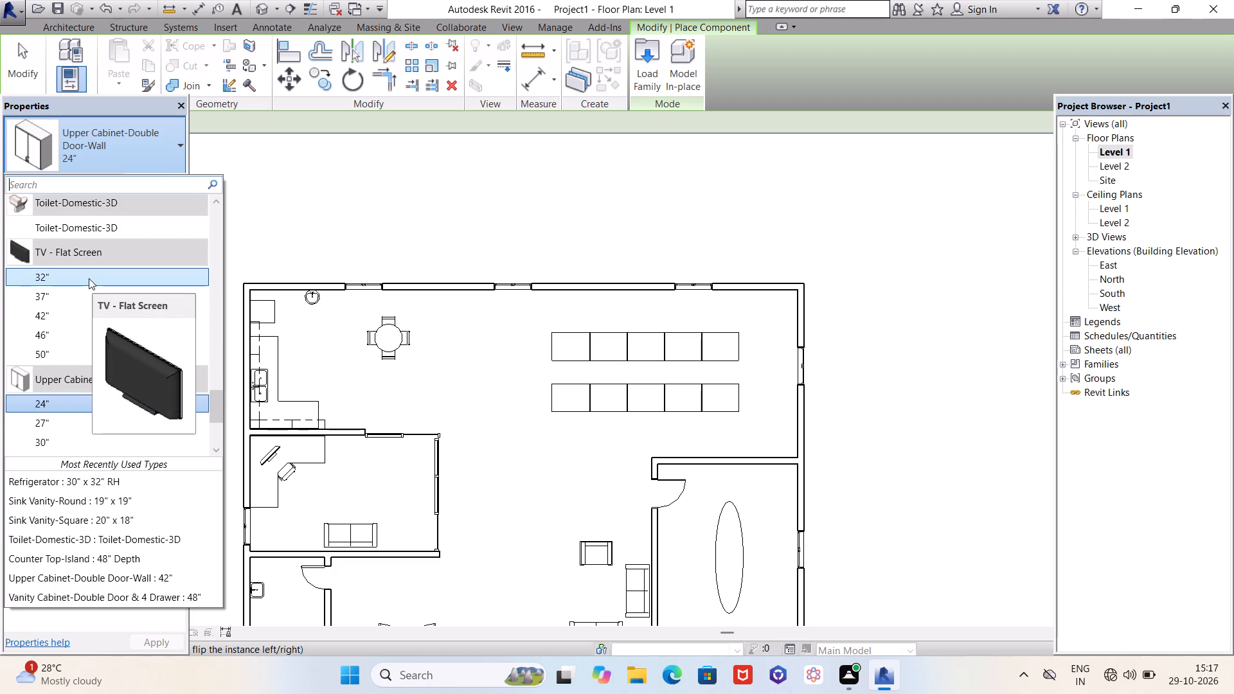
left_click(89, 278)
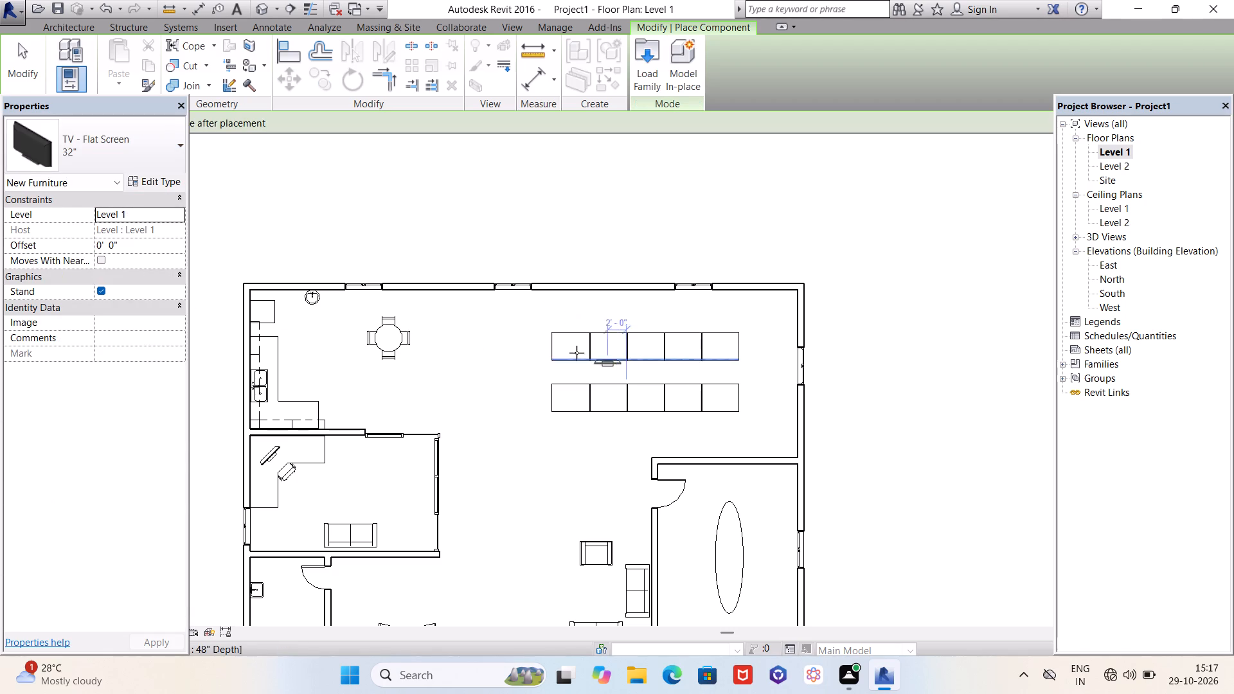
scroll(570, 351, "up", 6)
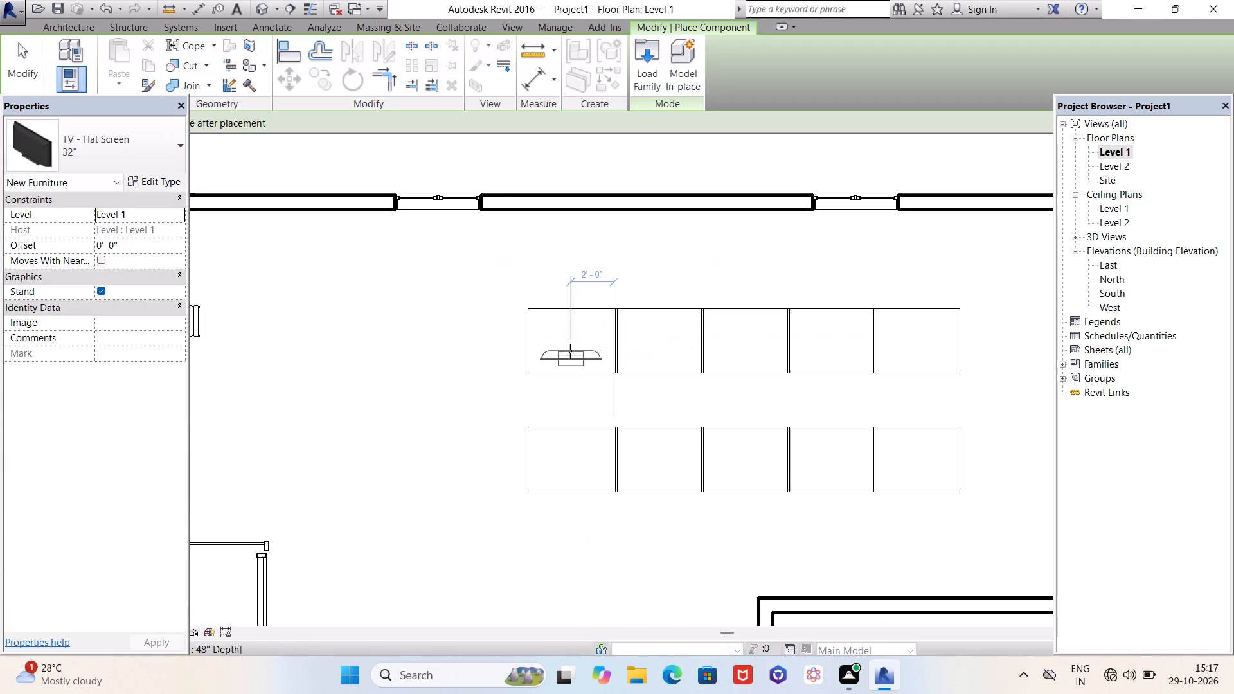
key("space")
key("space")
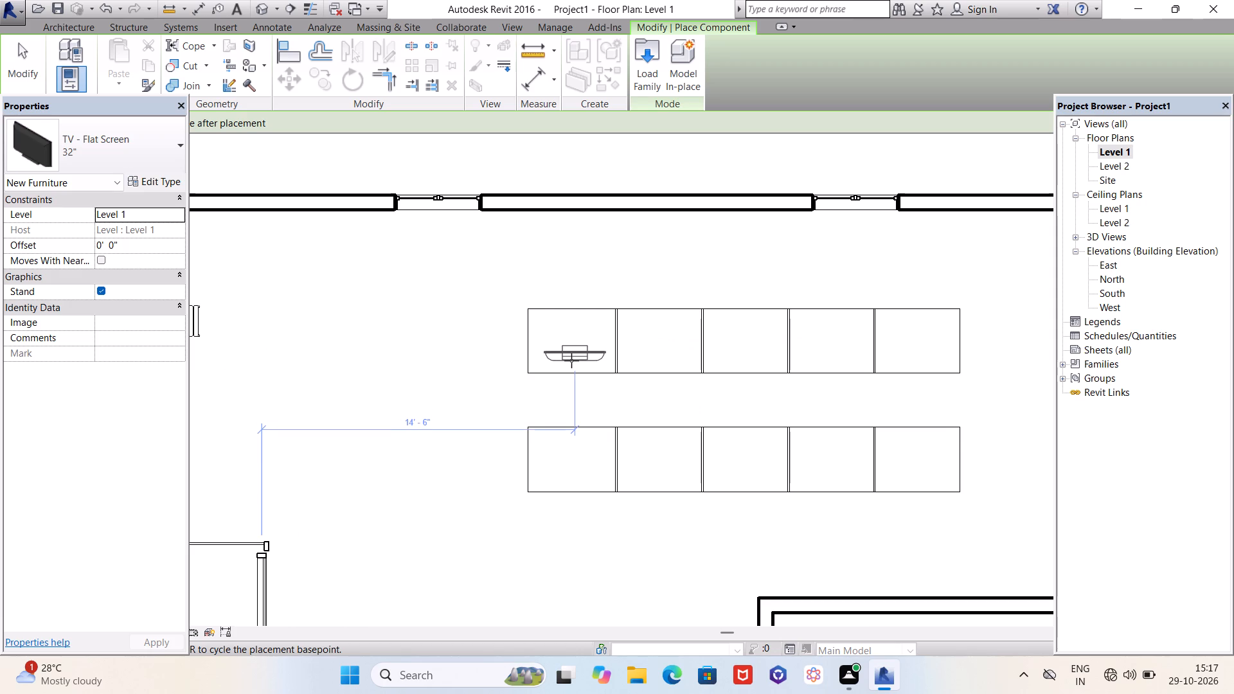
left_click(571, 360)
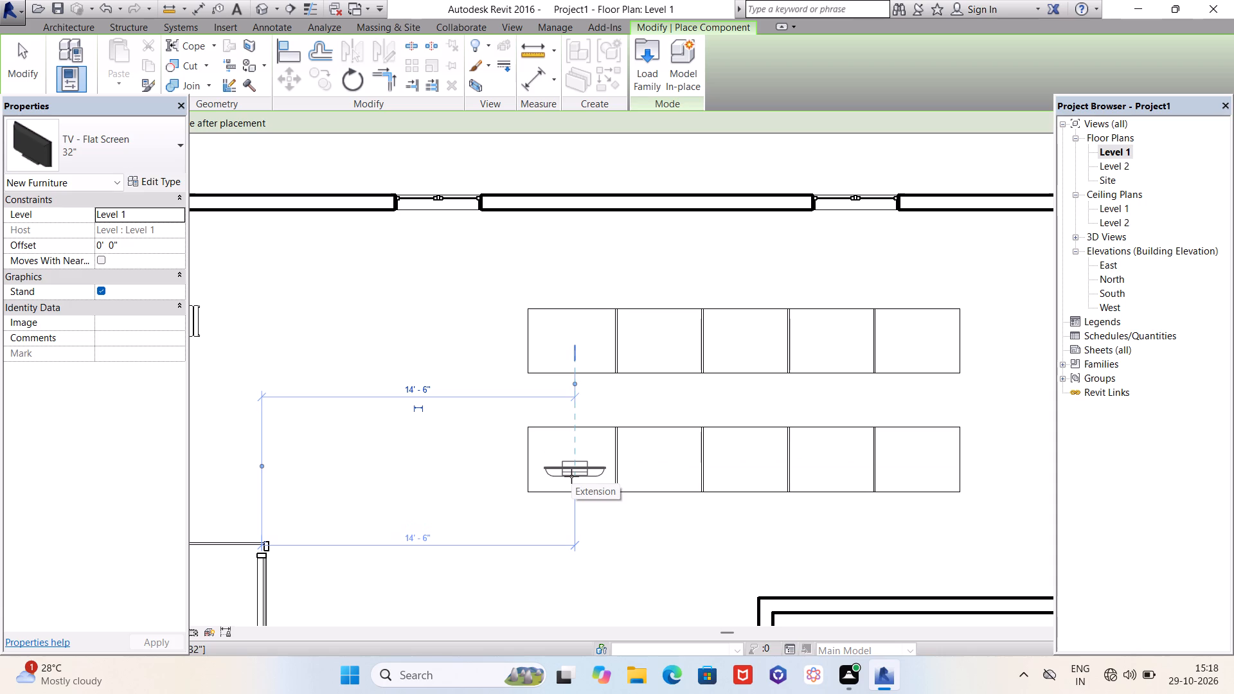
Place a second 32" flat screen TV, facing the opposite way, on the south counter row's westernmost bay in line with the first; finish placement.
key("space")
key("space")
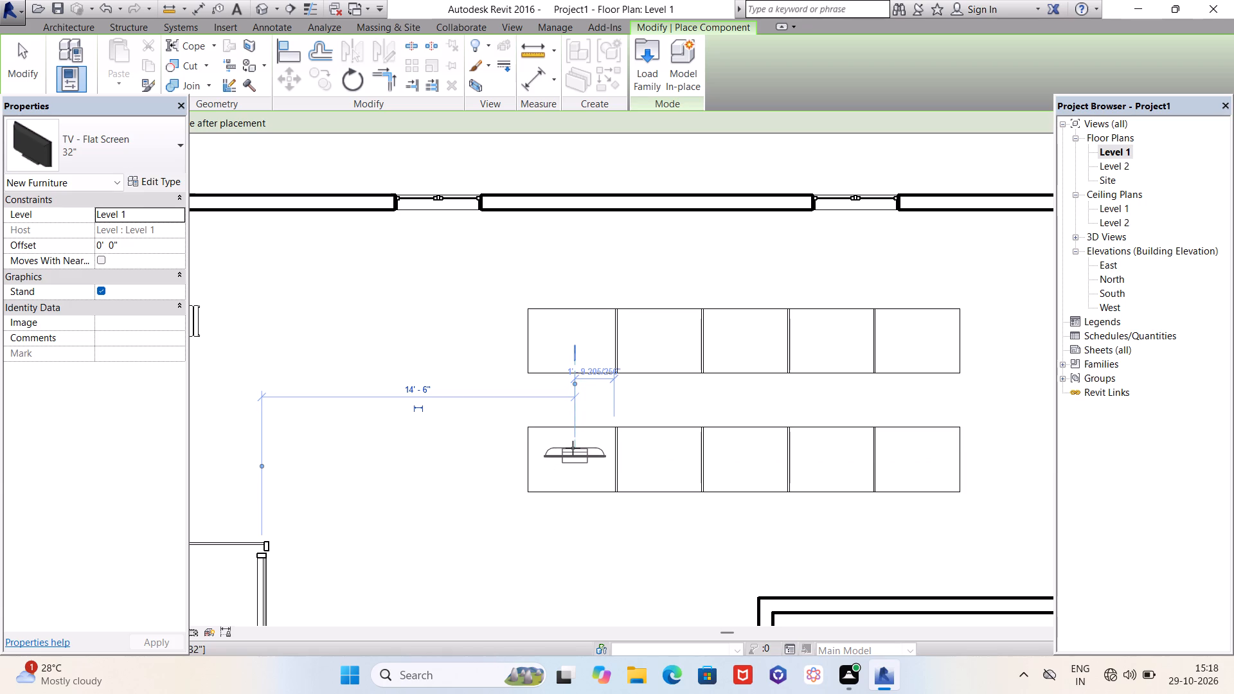
left_click(573, 448)
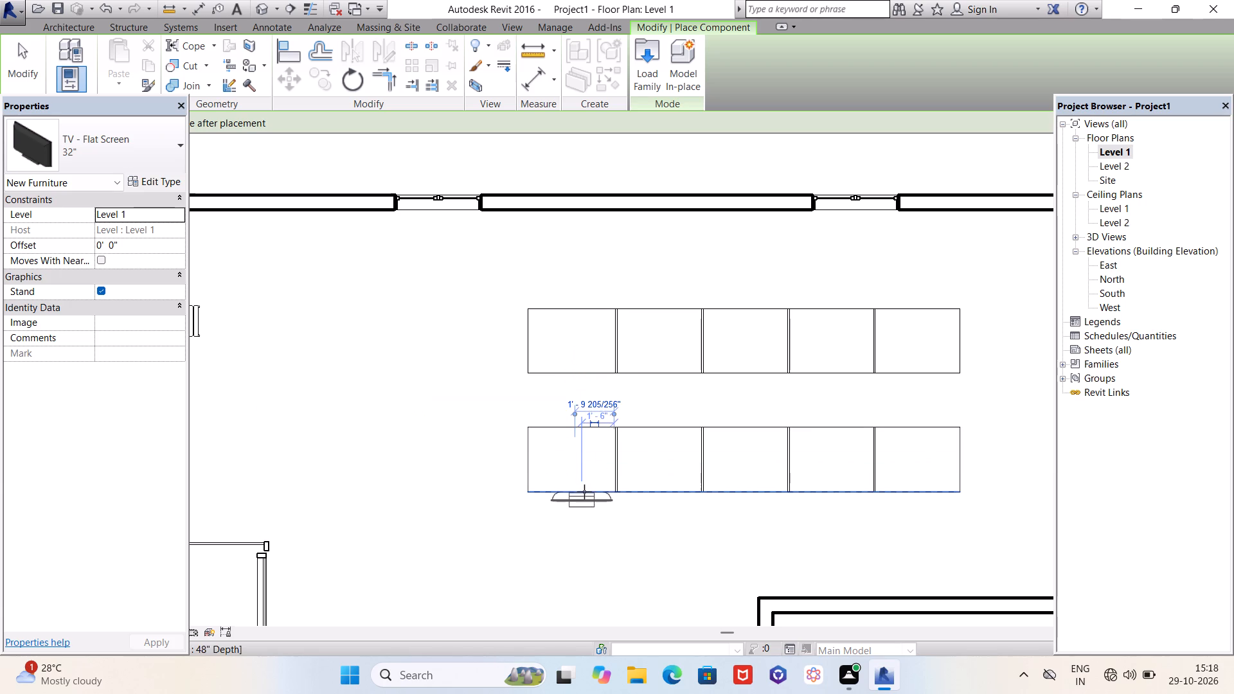
key("Escape")
key("Escape")
In the 3D view, set the offset of both flat screen TVs at the counter rows to 3'.
scroll(624, 528, "down", 3)
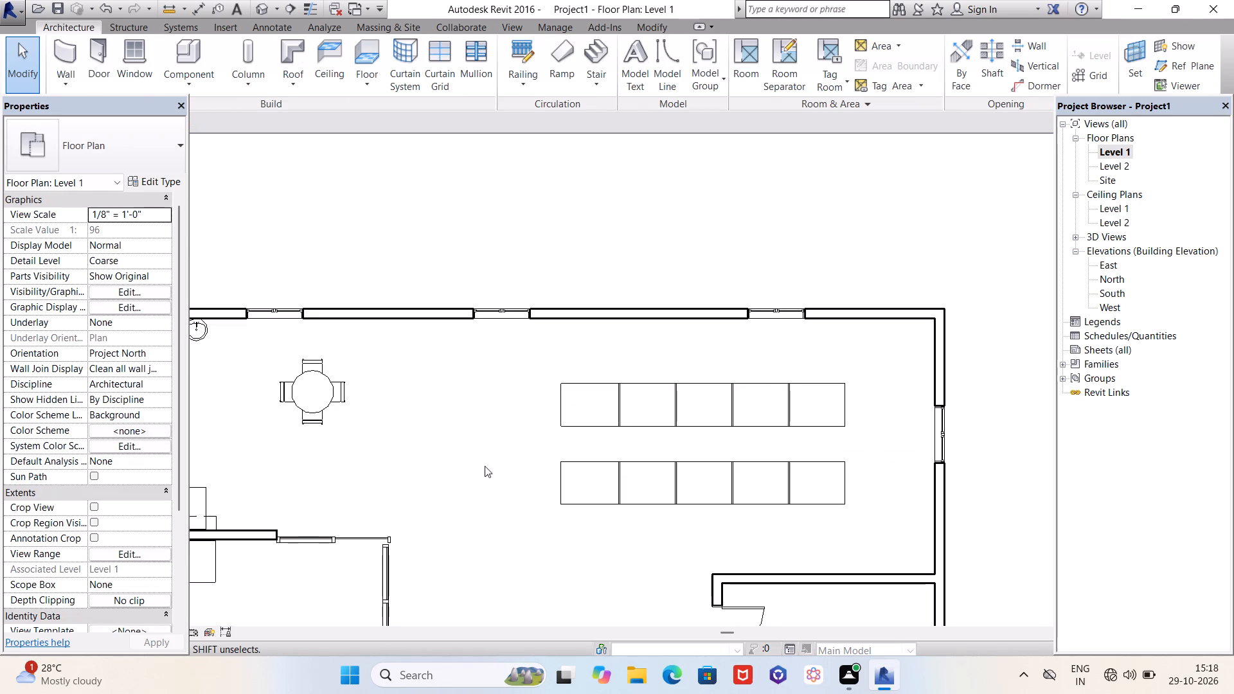
left_click(260, 13)
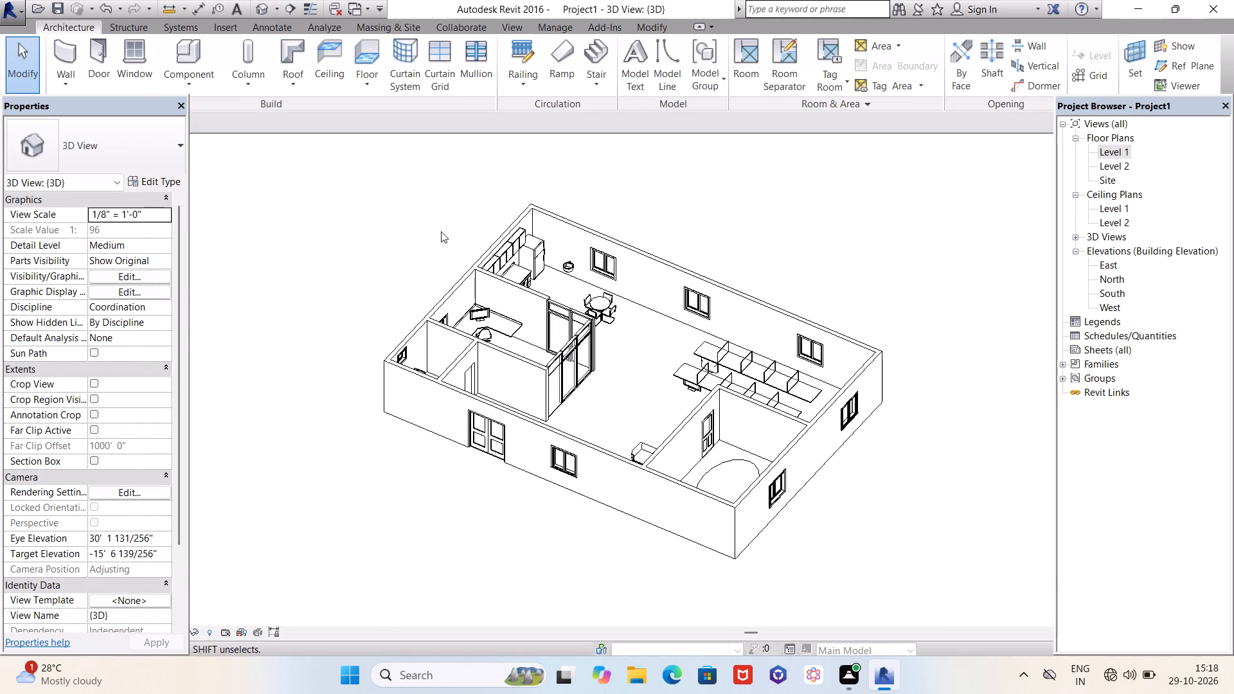
middle_click_drag(591, 383, 665, 382, "shift")
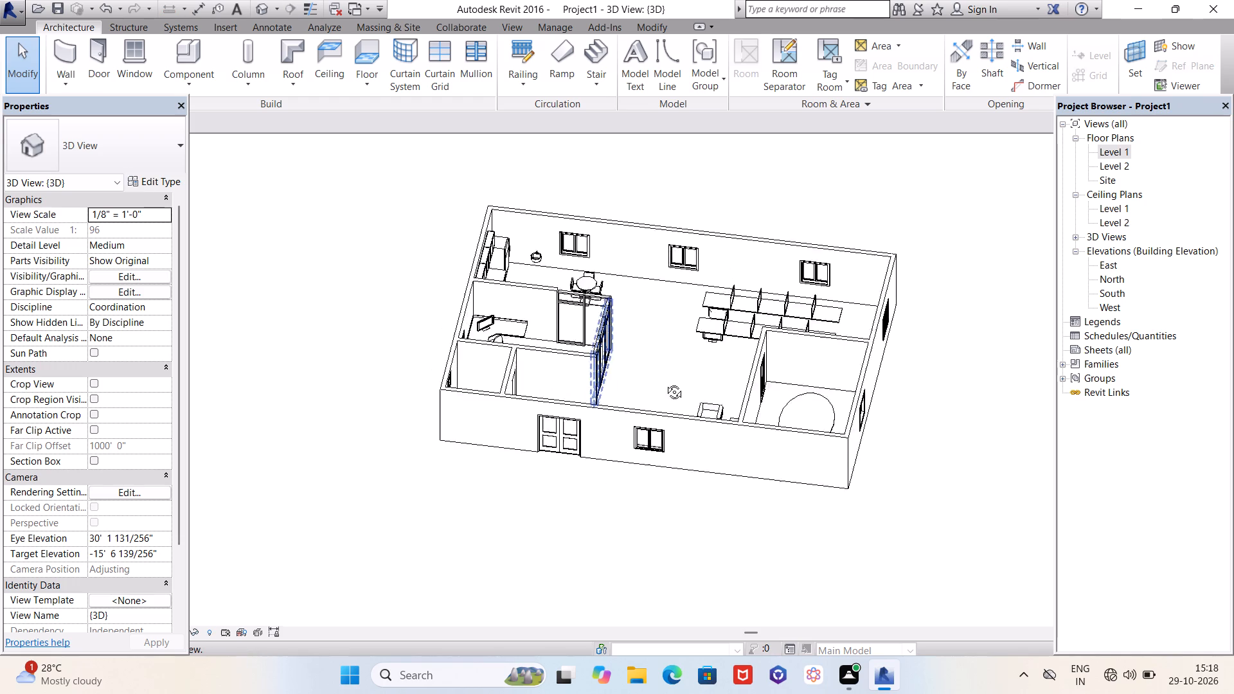
middle_click_drag(665, 382, 713, 366, "shift")
scroll(695, 297, "up", 9)
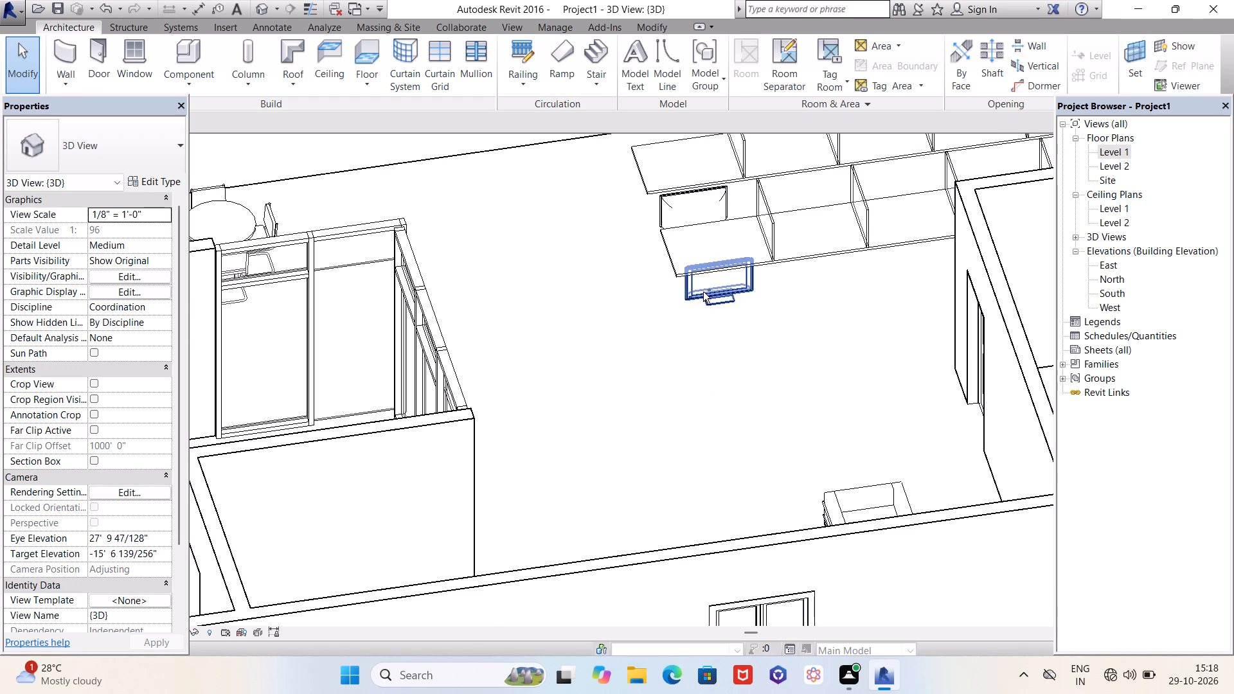
left_click(703, 292, "shift")
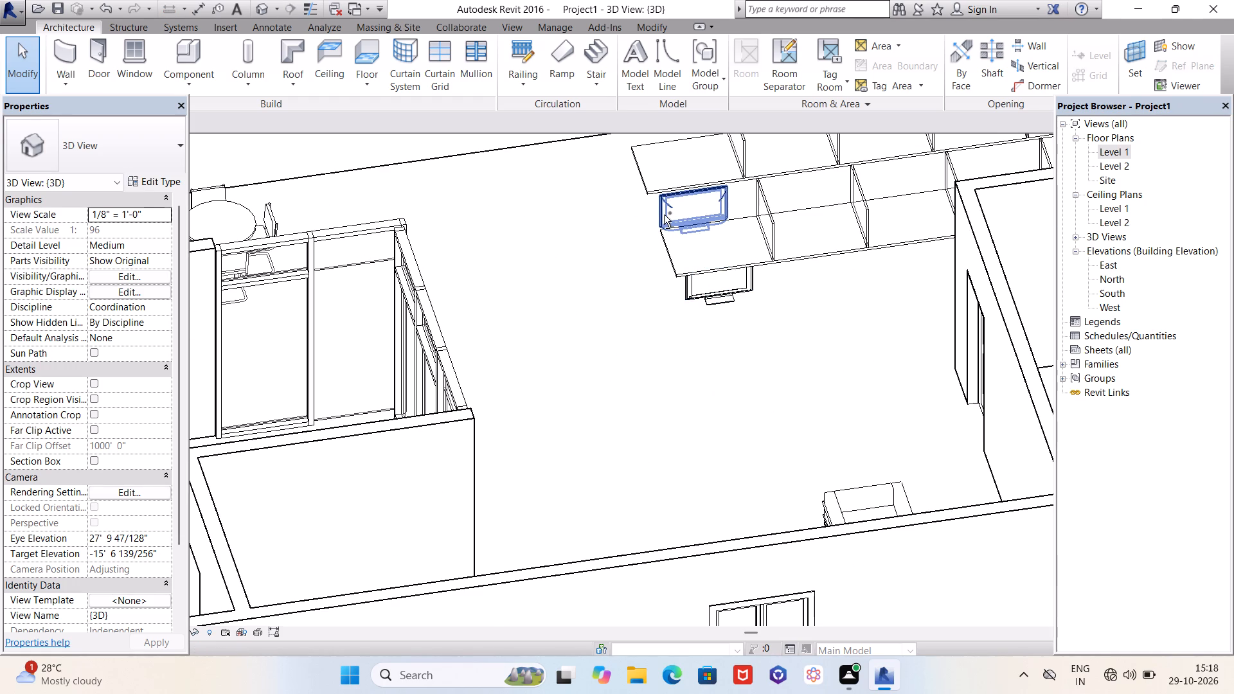
left_click(664, 215, "ctrl")
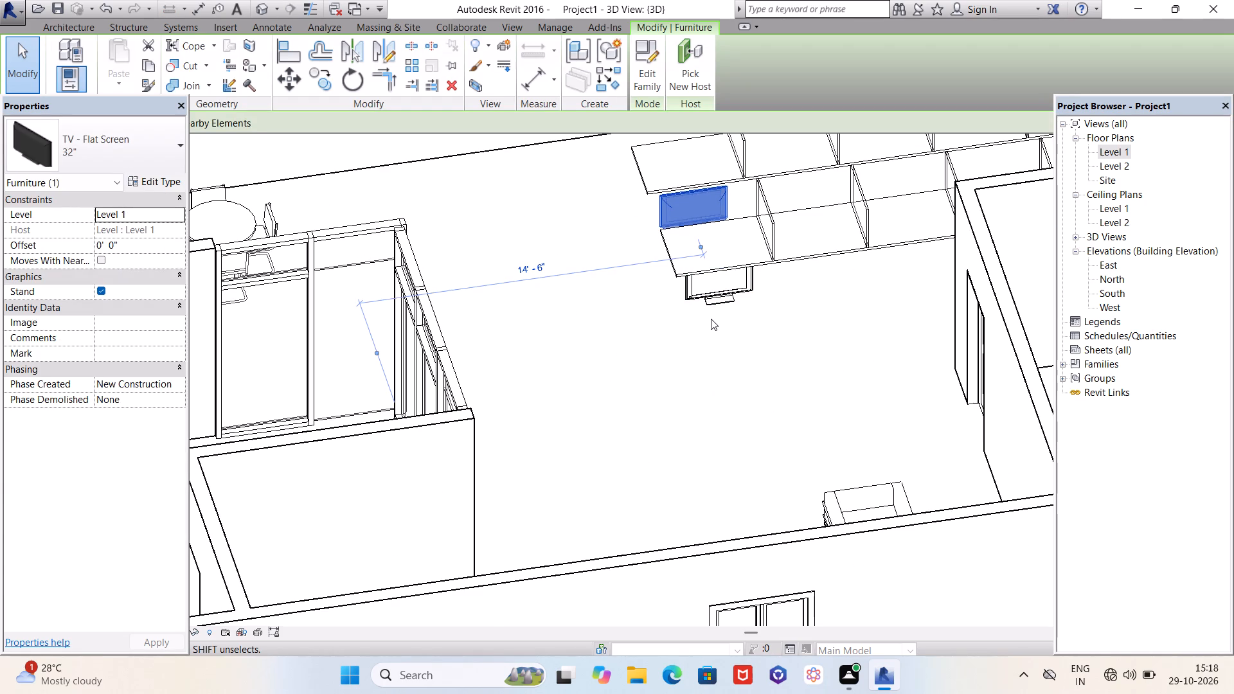
left_click(717, 298, "ctrl")
scroll(630, 380, "down", 3)
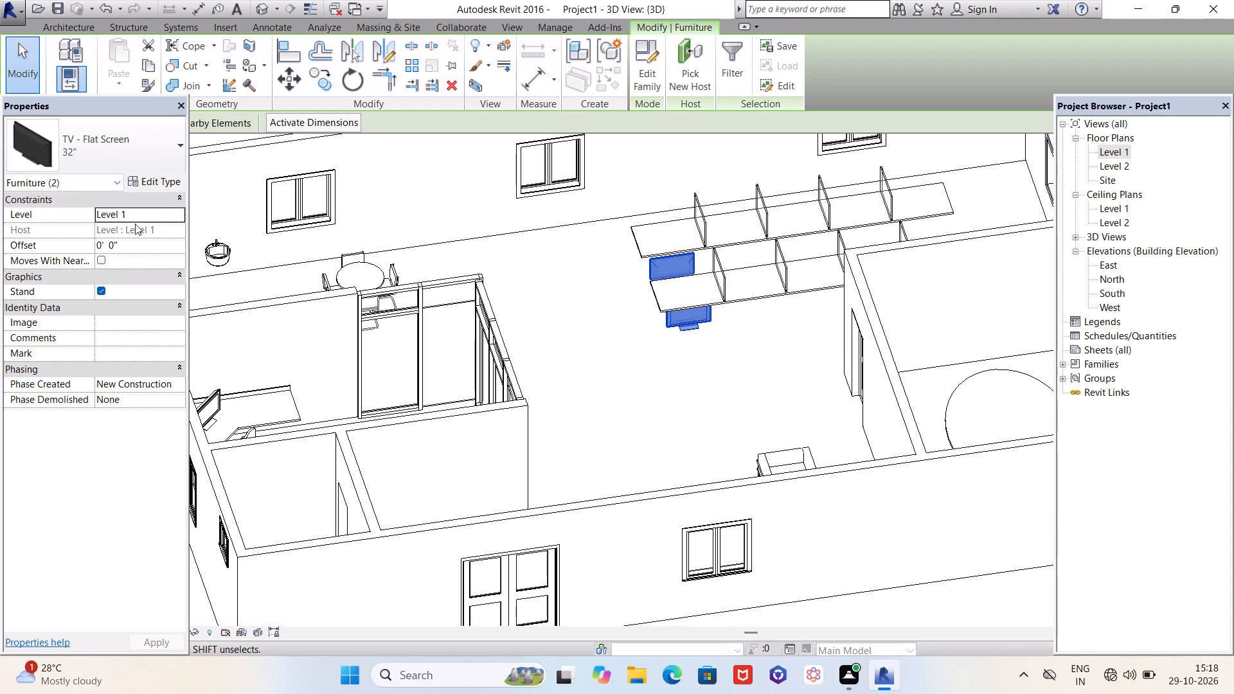
double_click(129, 246)
left_click_drag(129, 247, 96, 247)
type("3'")
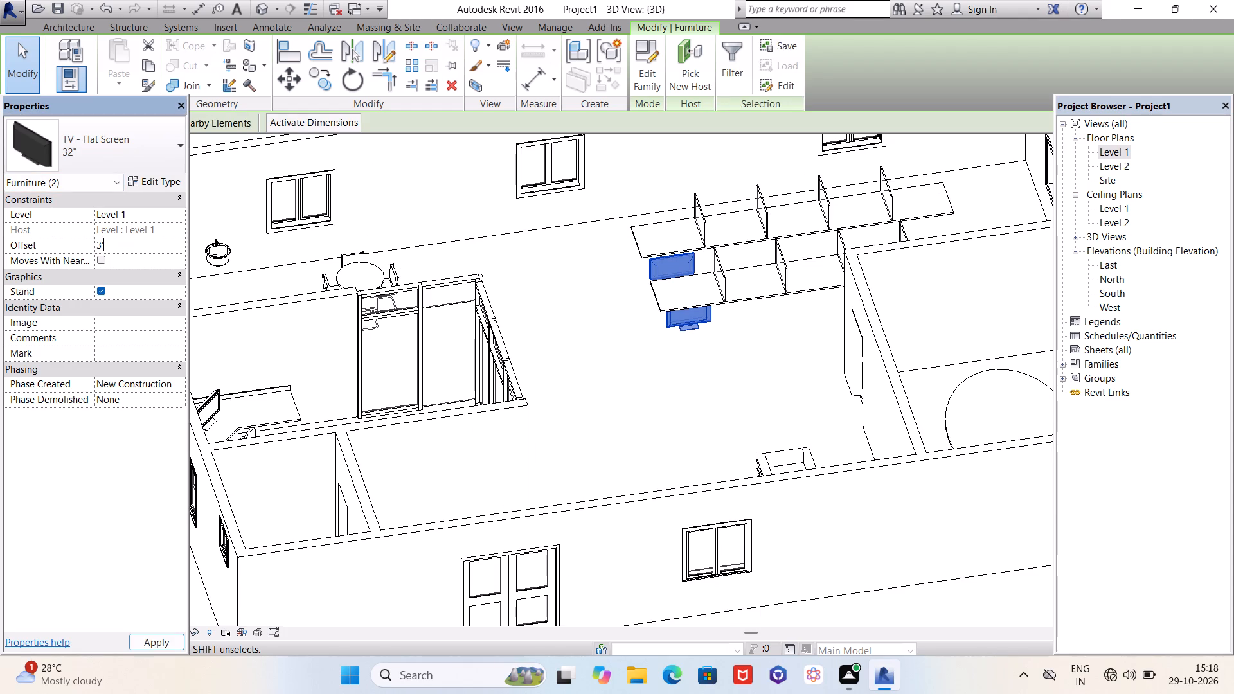
key("Return")
left_click(157, 645)
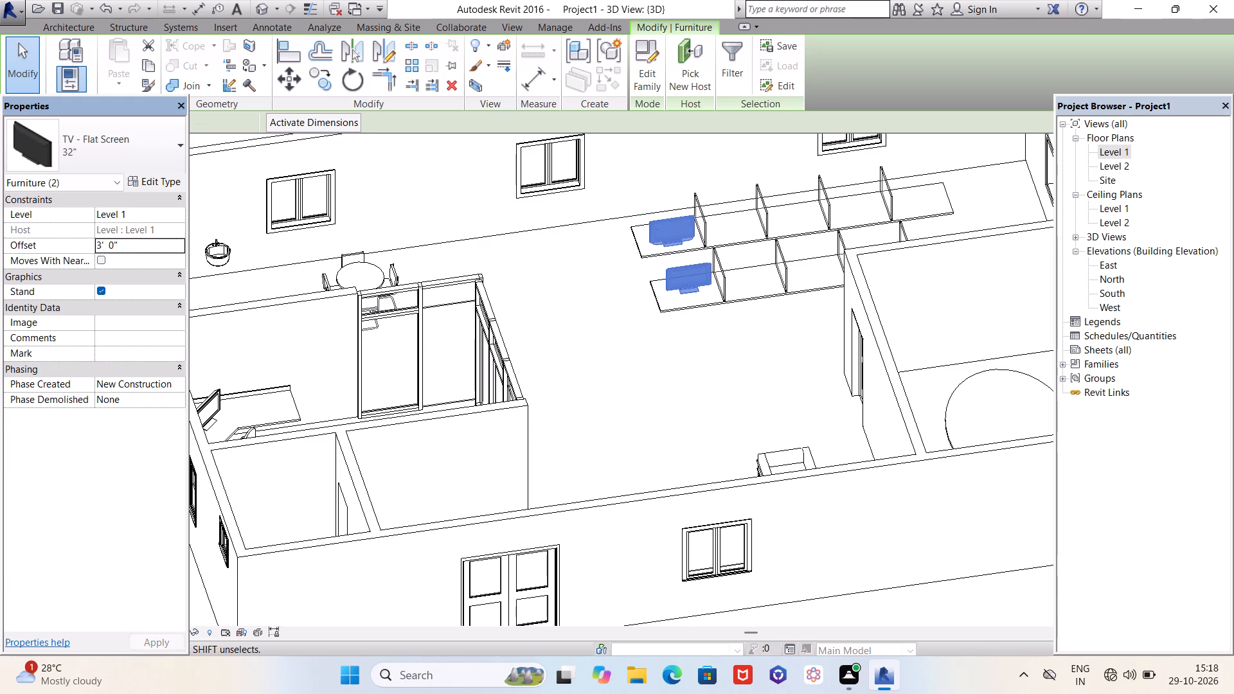
Clear the TV selection in the 3D view and open the Level 1 floor plan.
scroll(314, 517, "down", 7)
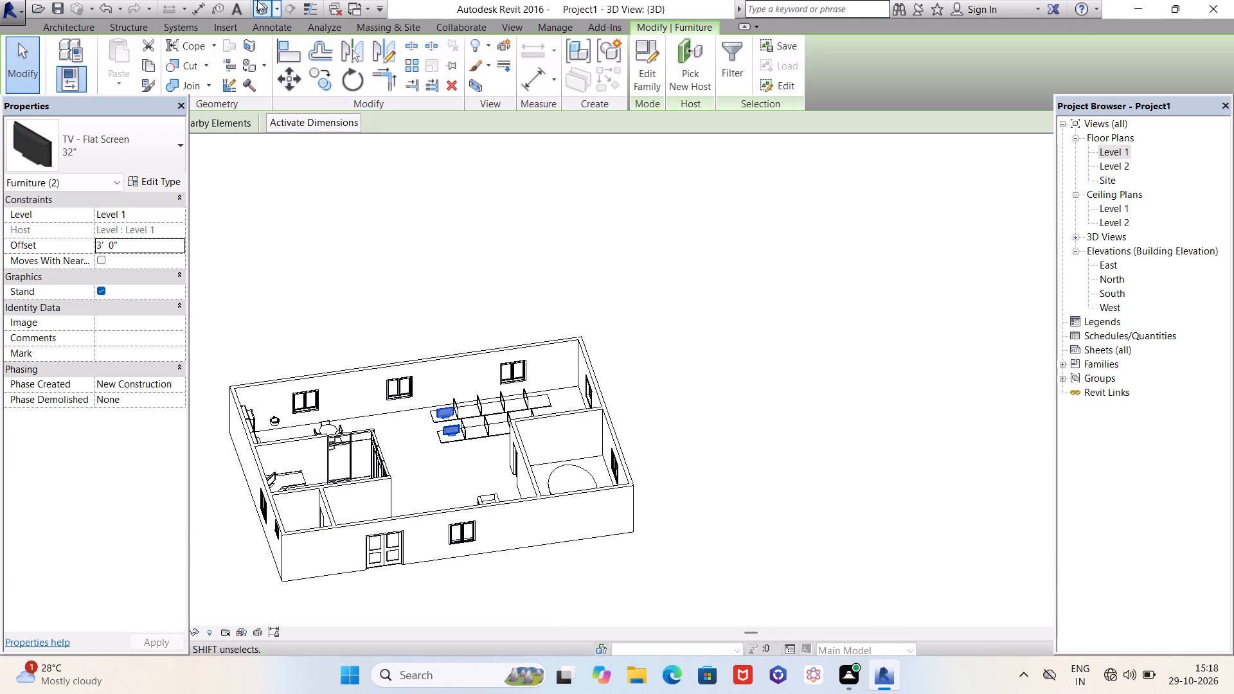
double_click(257, 0)
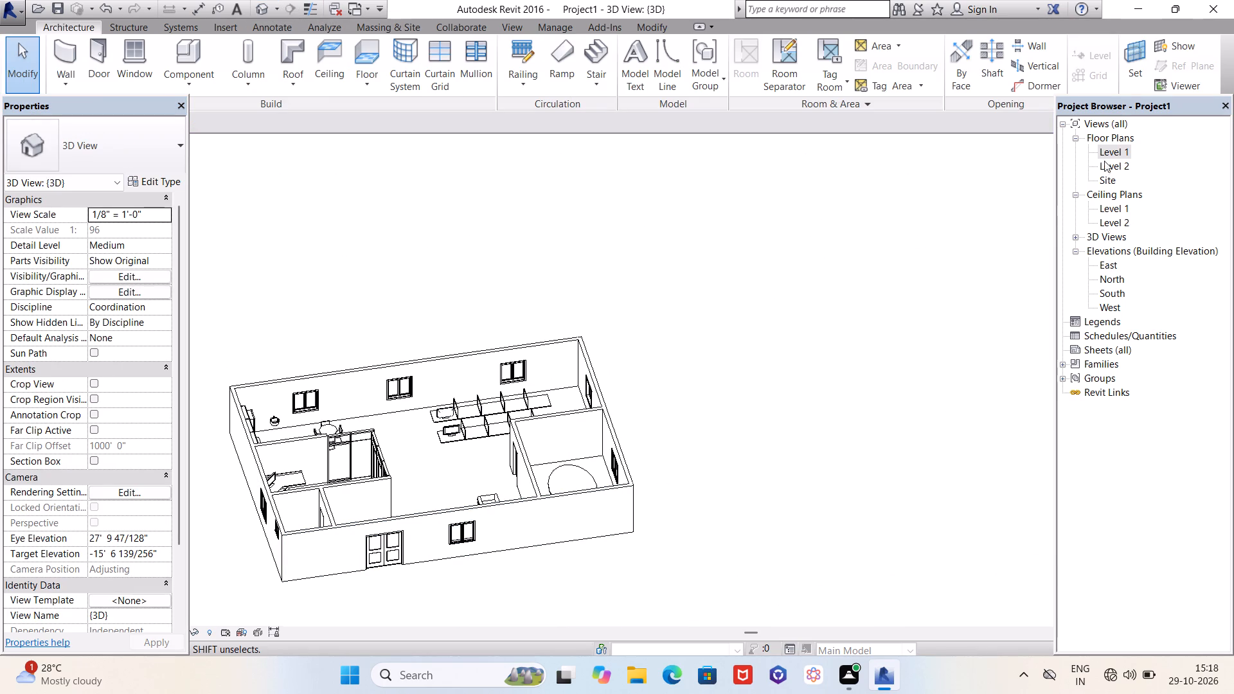
double_click(1110, 148)
scroll(526, 323, "down", 2)
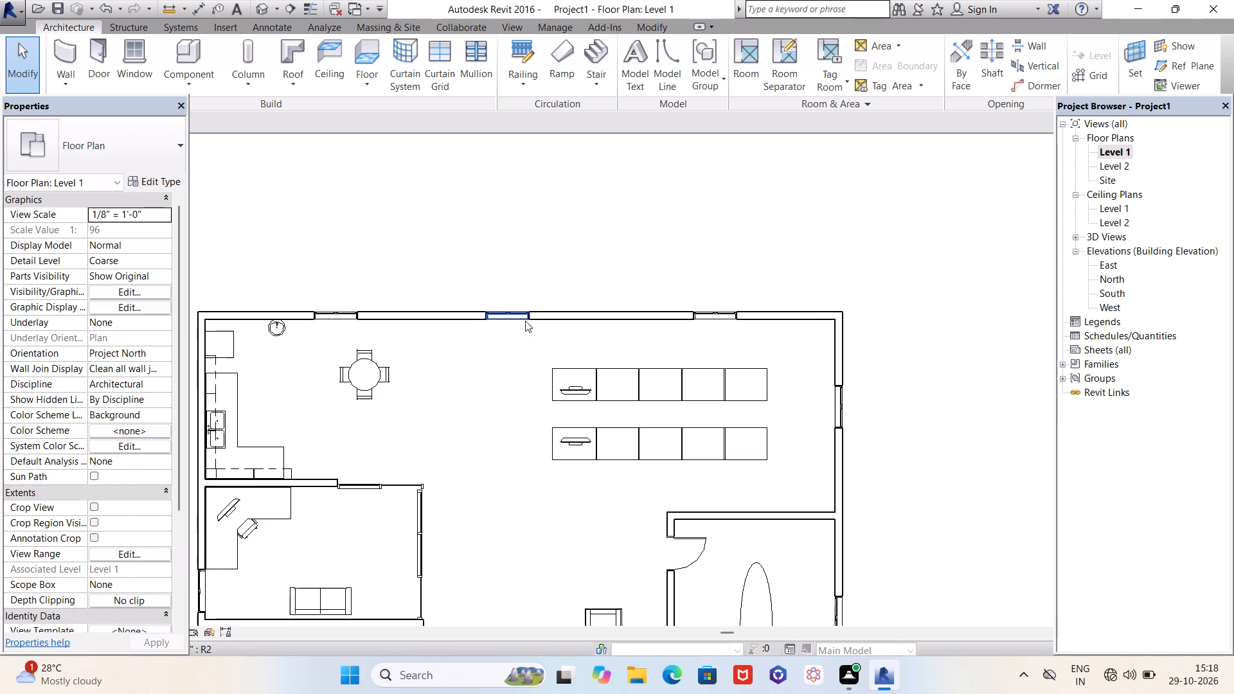
key("space")
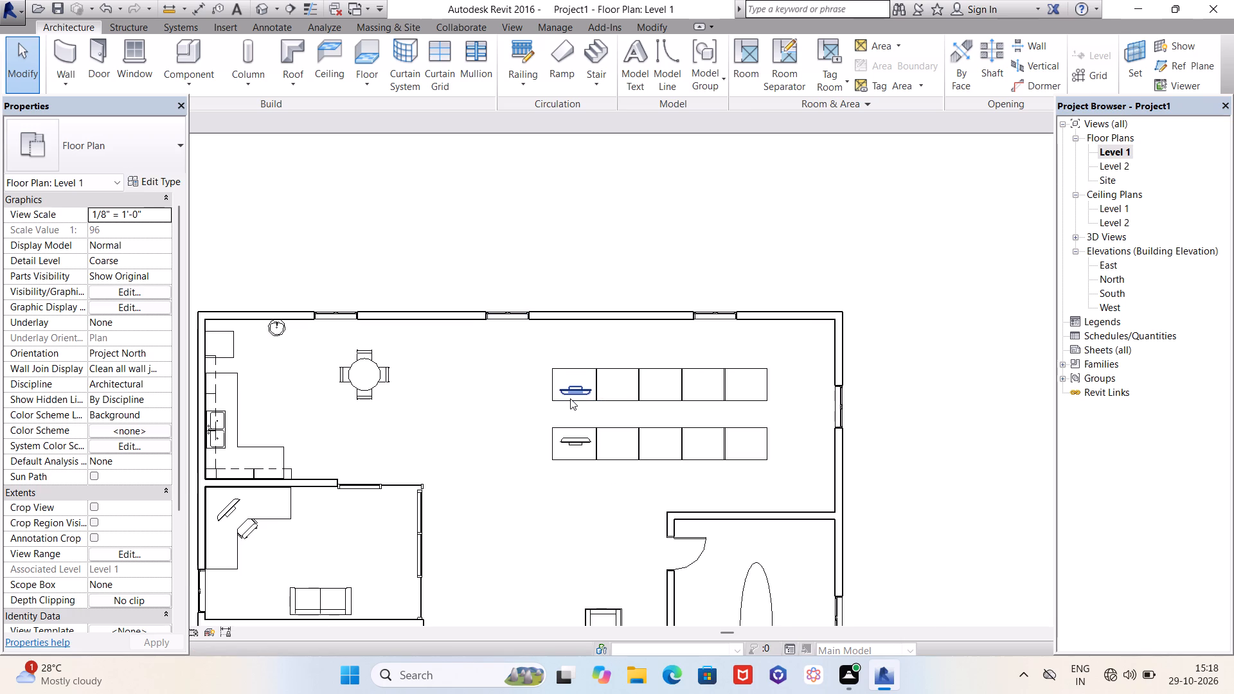
key("Escape")
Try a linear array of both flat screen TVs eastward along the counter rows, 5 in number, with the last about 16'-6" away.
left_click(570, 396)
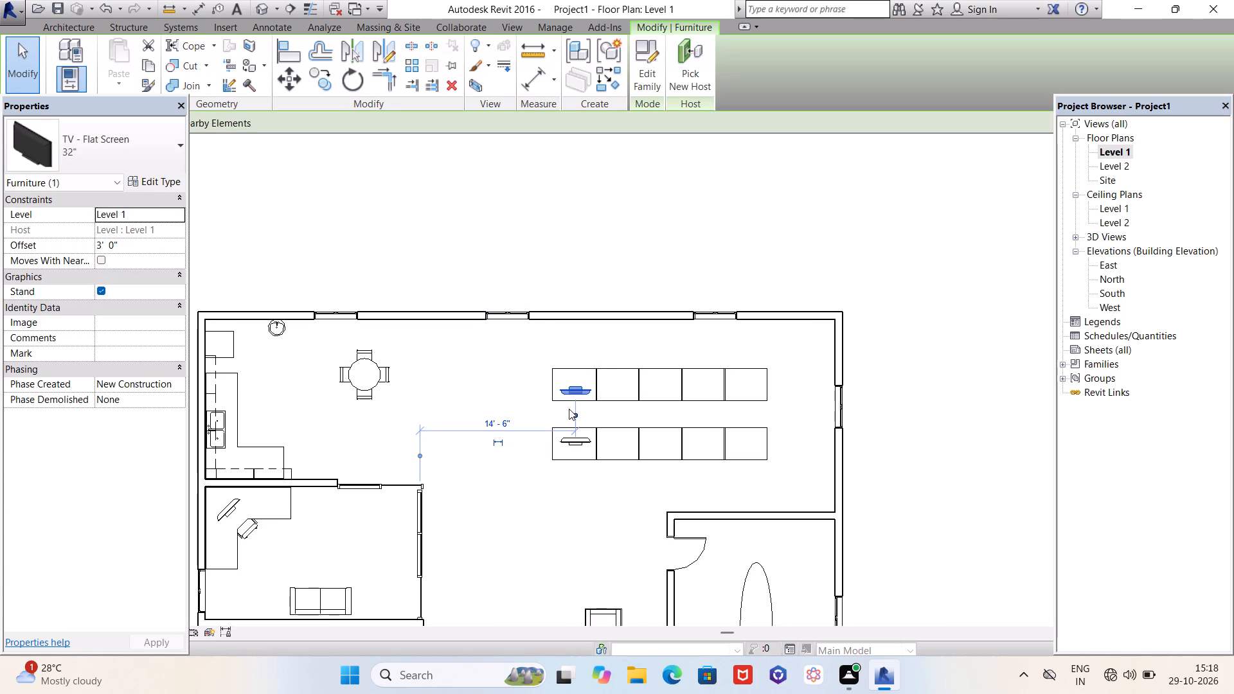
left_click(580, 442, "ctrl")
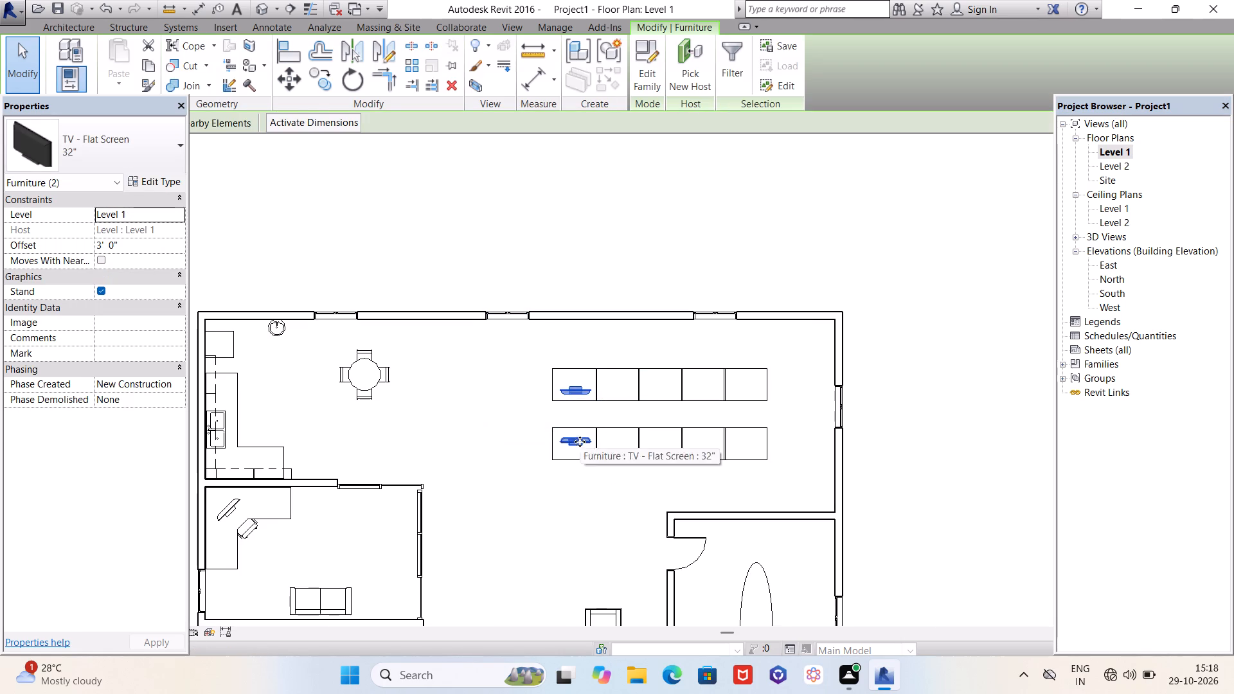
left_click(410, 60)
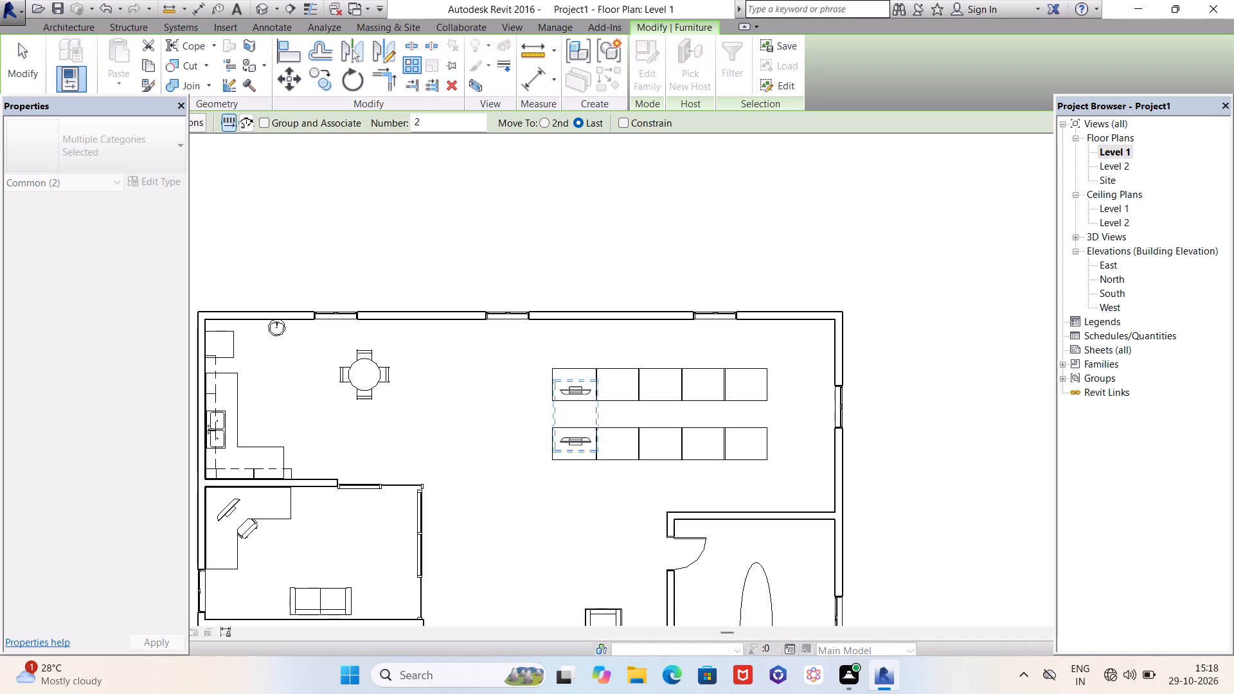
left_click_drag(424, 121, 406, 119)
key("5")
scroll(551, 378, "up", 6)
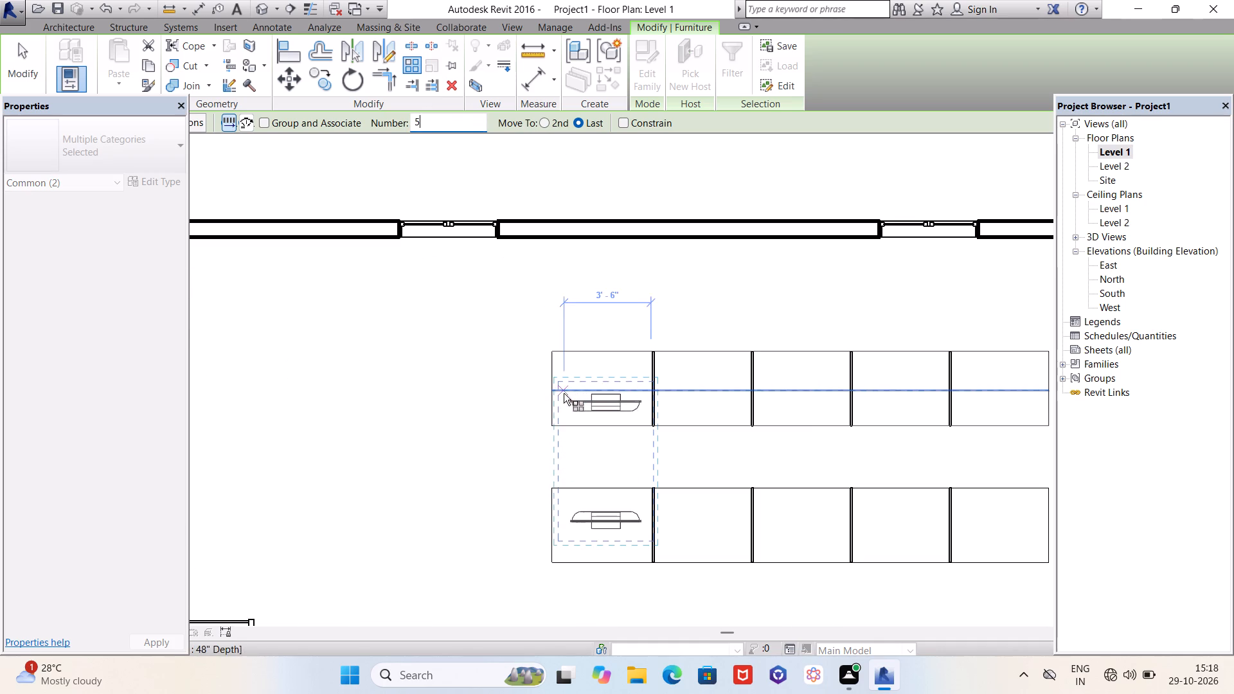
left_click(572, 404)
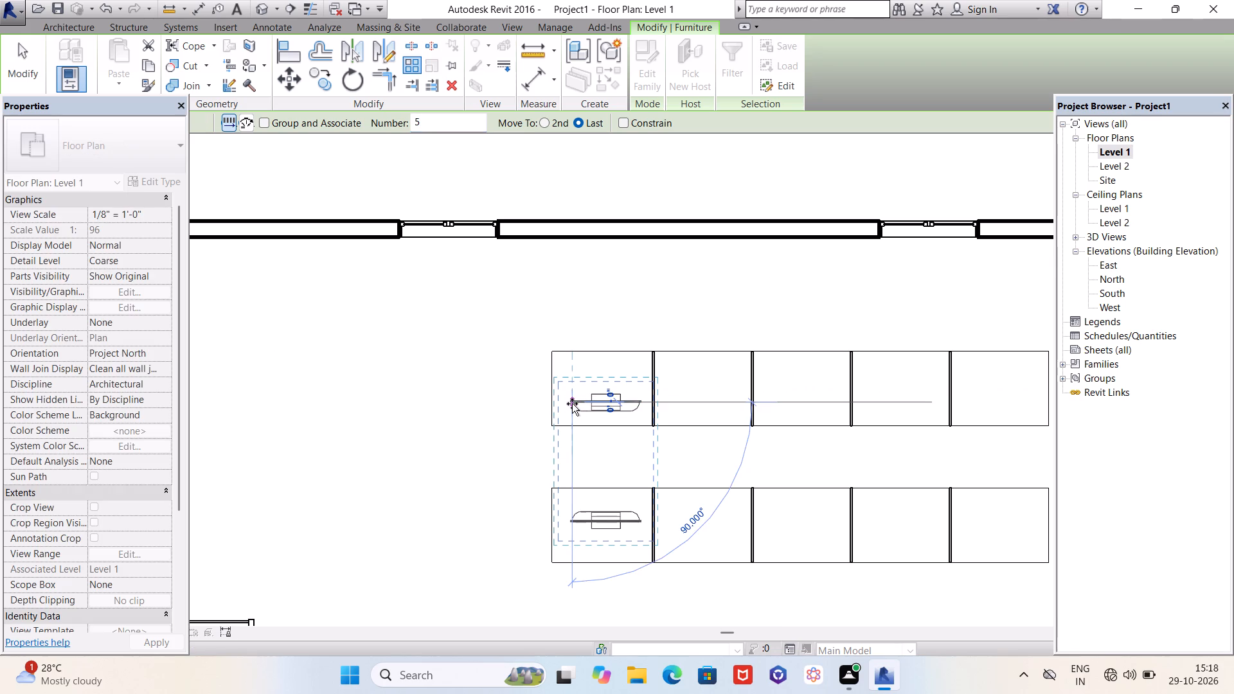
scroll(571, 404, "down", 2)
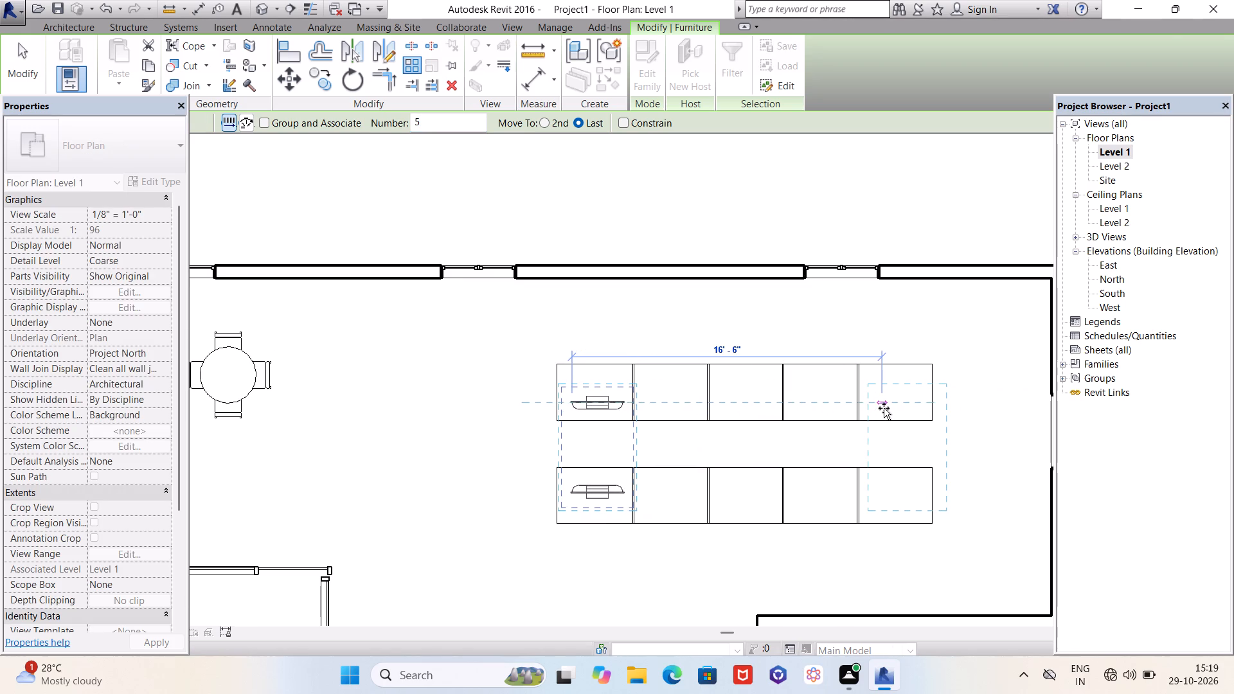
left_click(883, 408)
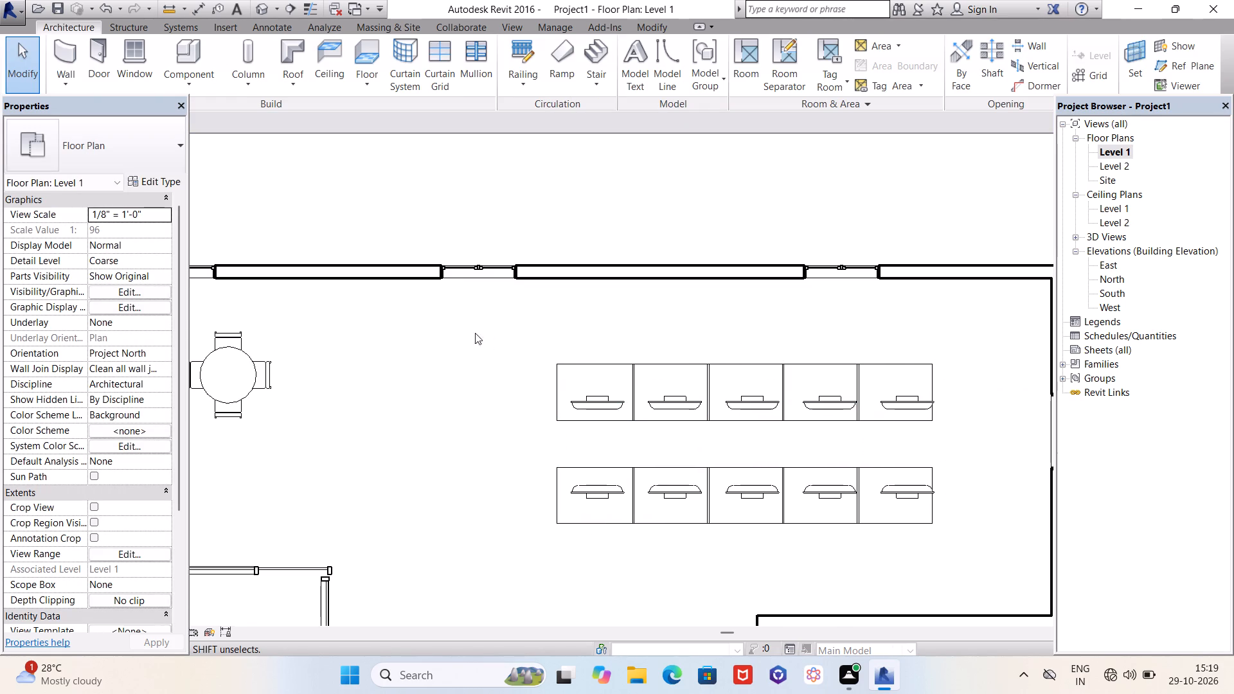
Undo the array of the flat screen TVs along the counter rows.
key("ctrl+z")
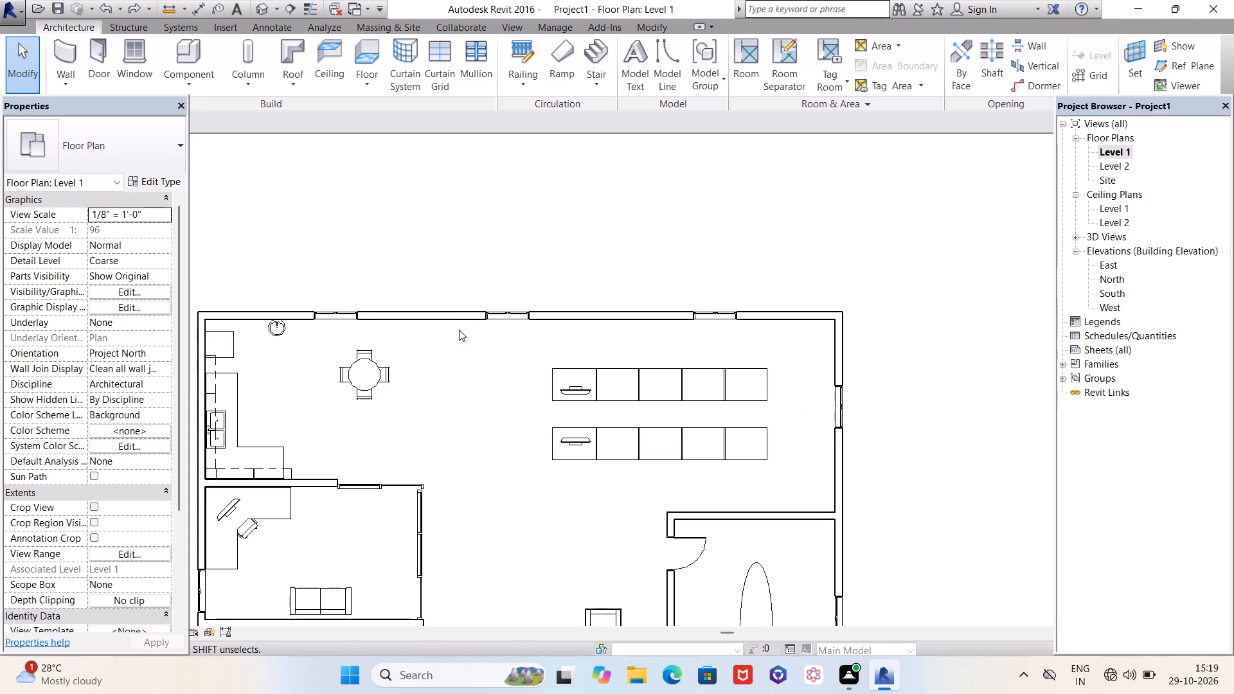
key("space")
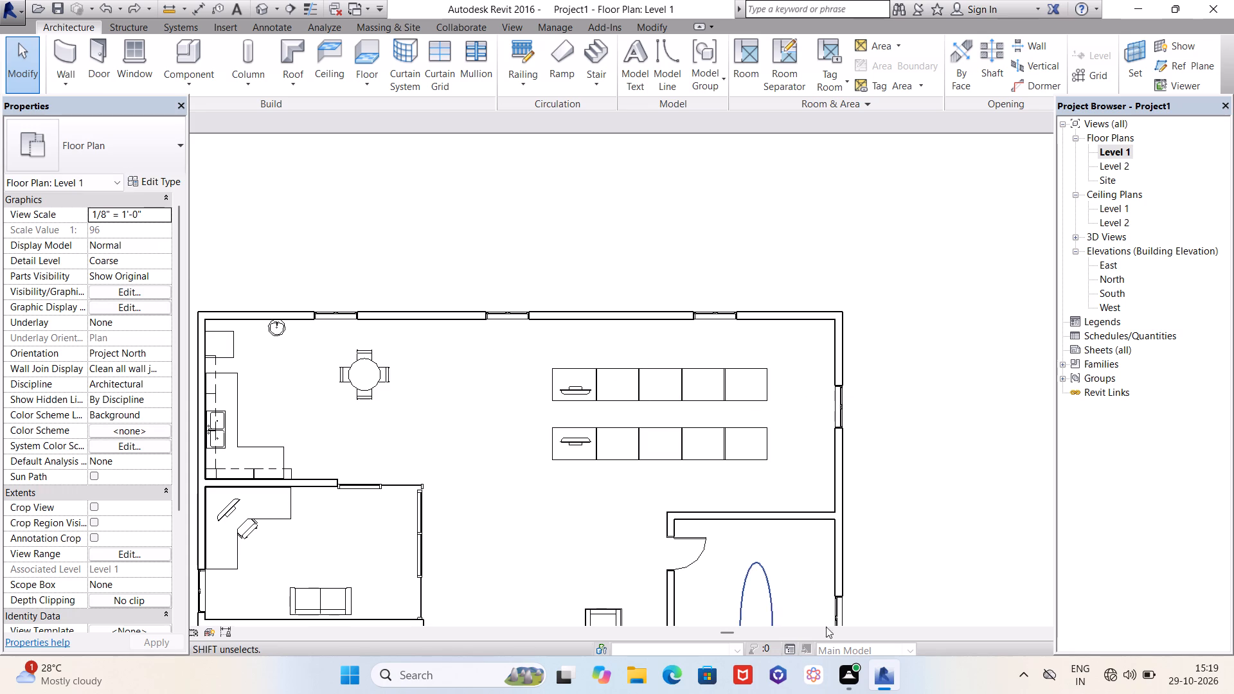
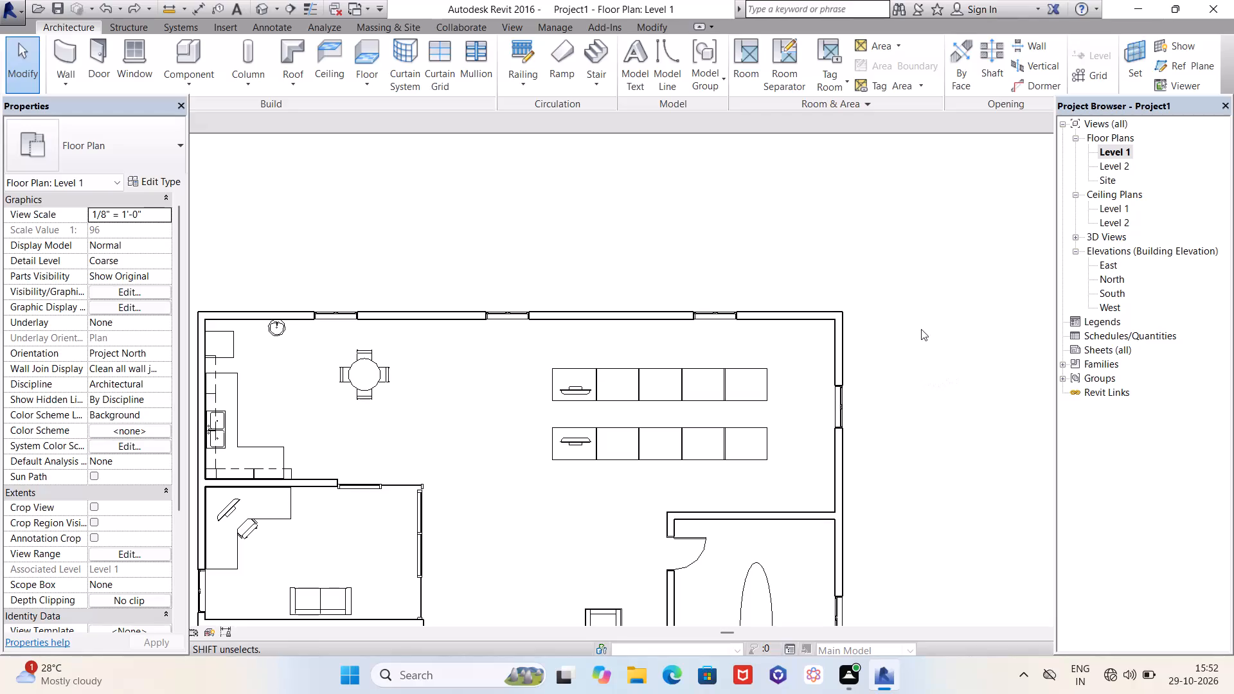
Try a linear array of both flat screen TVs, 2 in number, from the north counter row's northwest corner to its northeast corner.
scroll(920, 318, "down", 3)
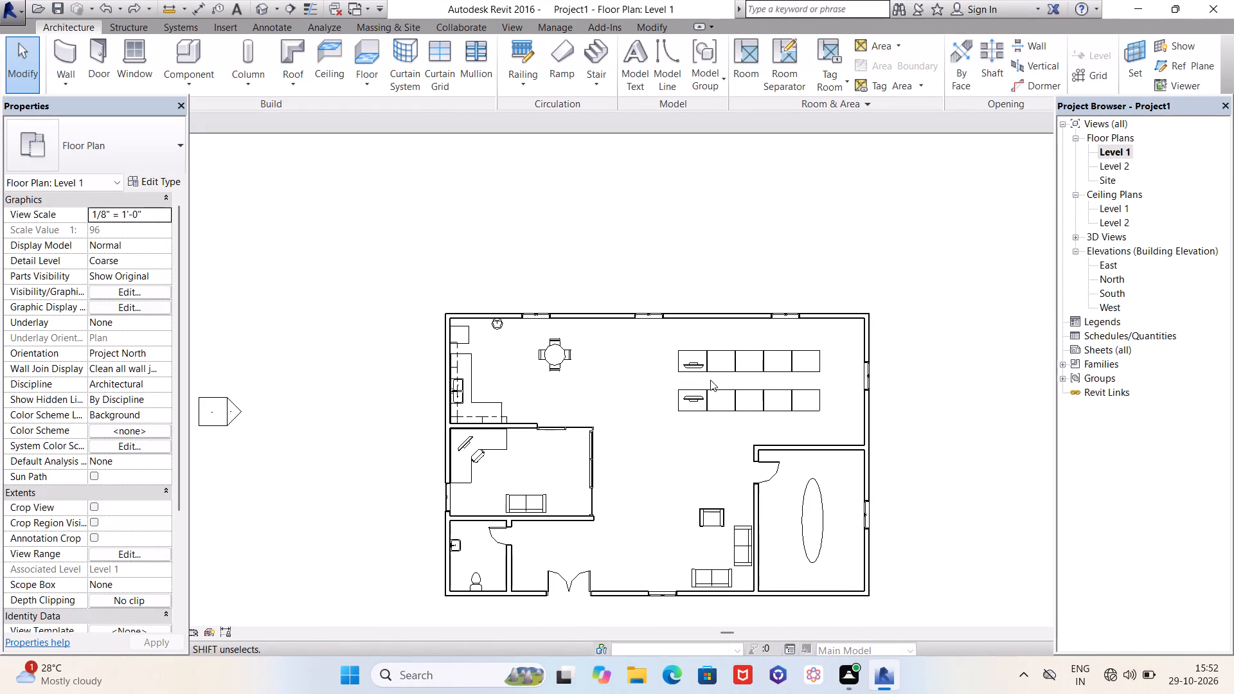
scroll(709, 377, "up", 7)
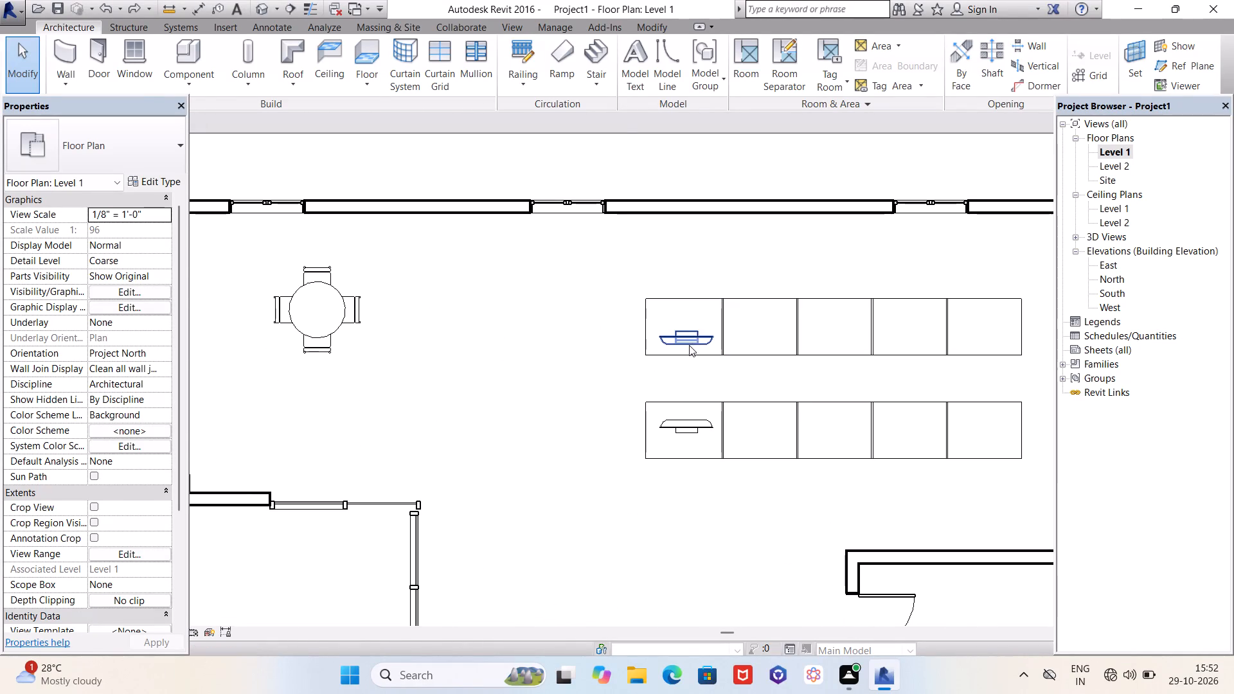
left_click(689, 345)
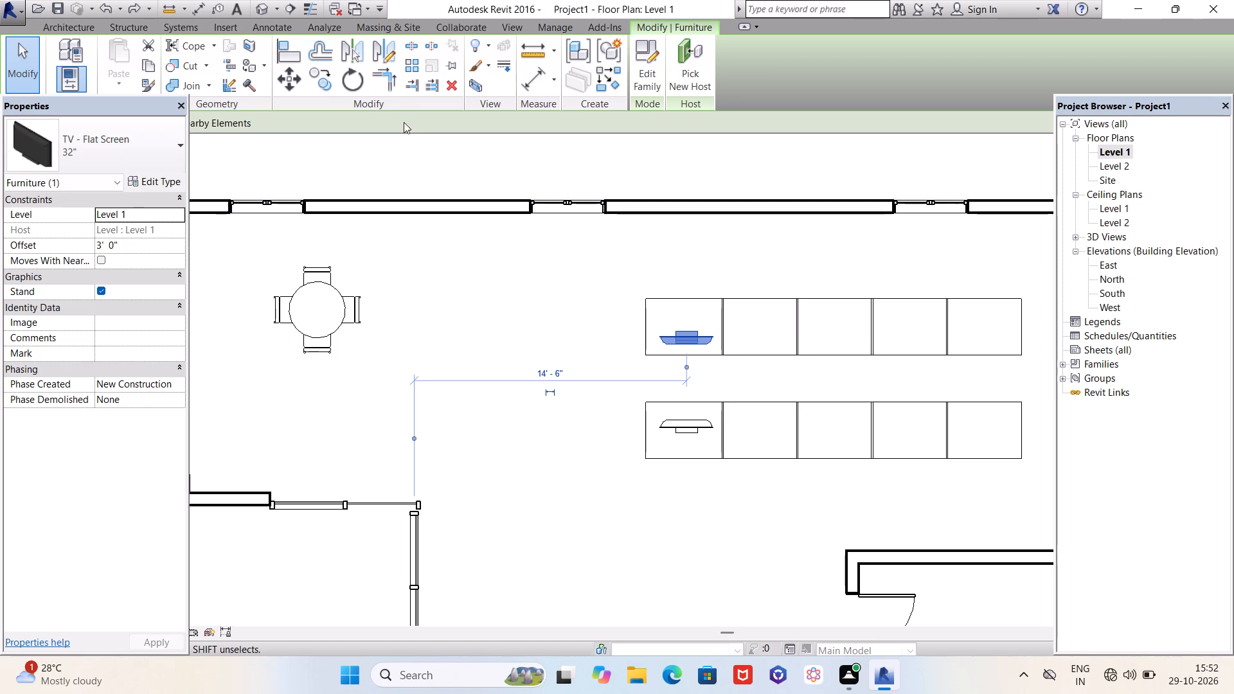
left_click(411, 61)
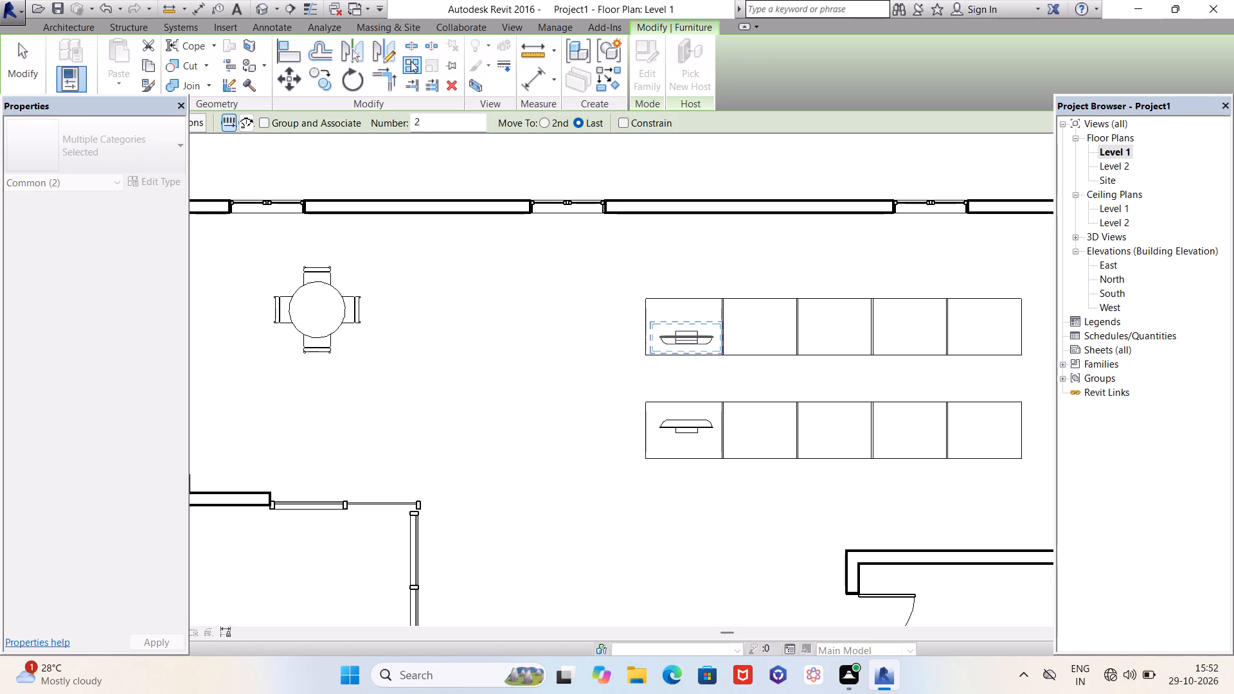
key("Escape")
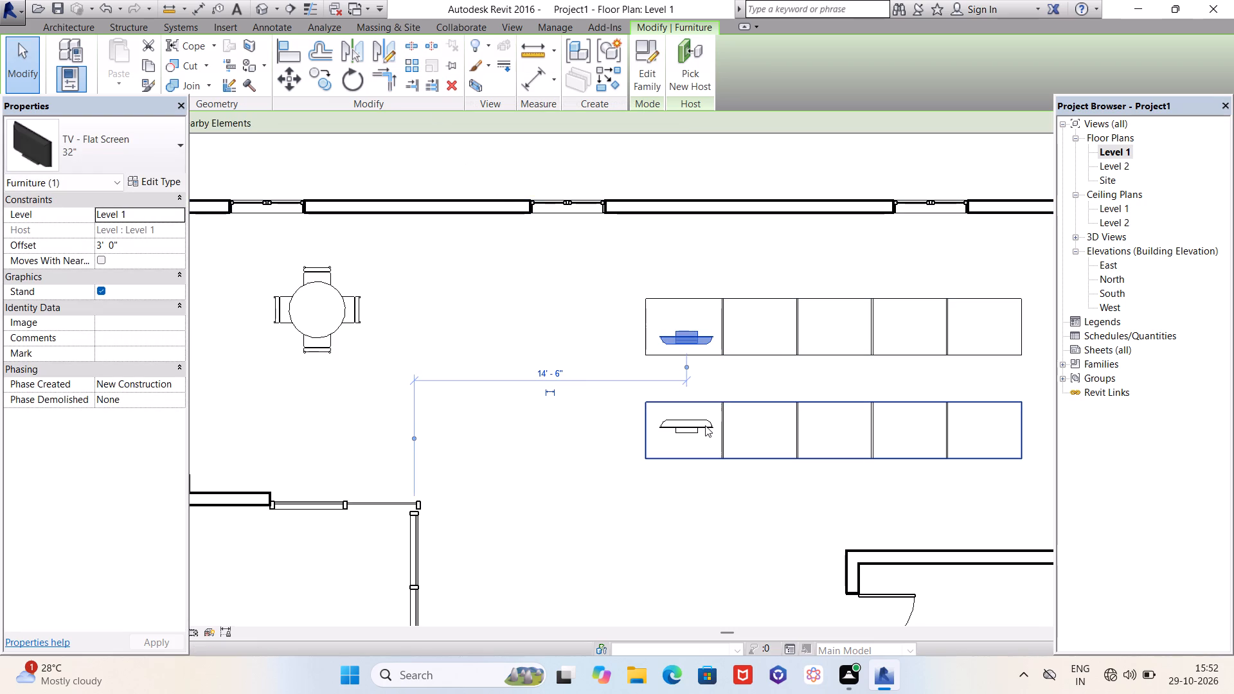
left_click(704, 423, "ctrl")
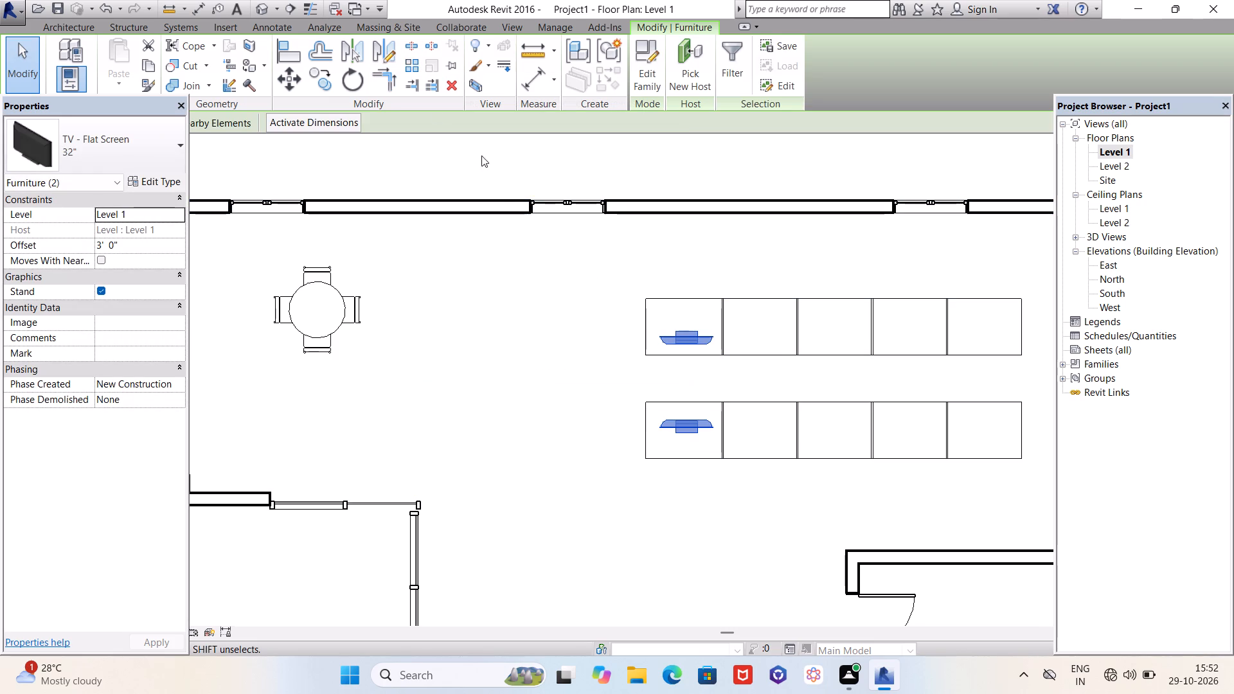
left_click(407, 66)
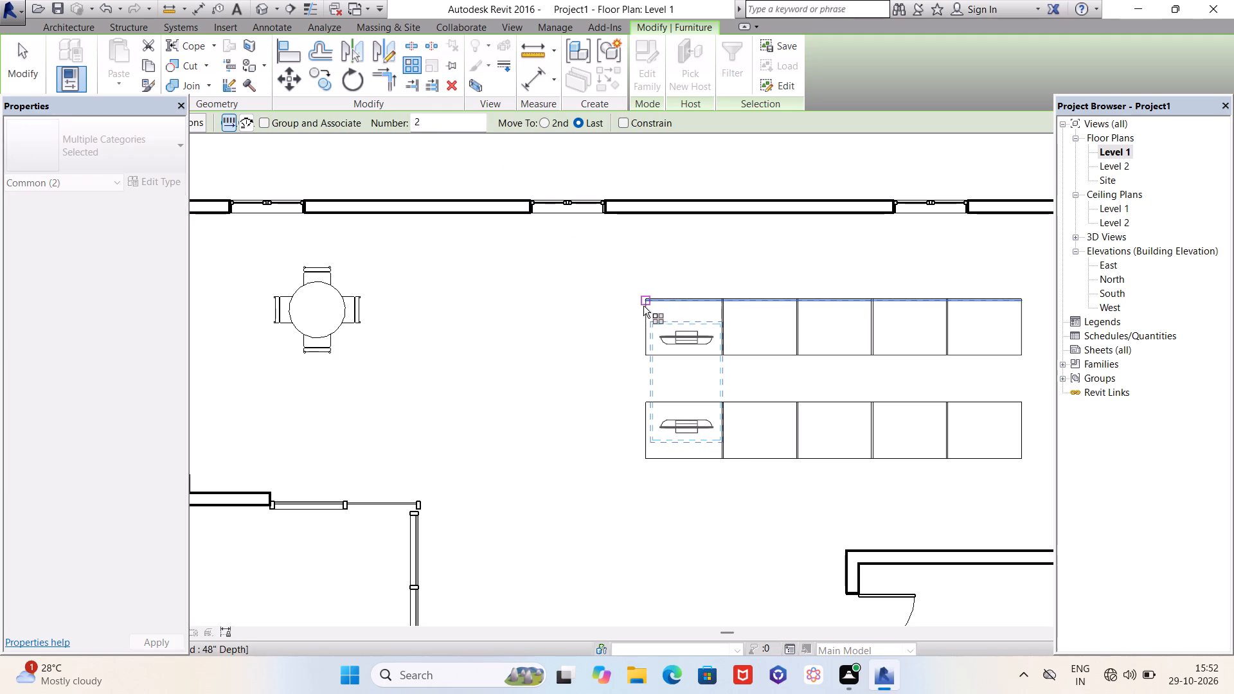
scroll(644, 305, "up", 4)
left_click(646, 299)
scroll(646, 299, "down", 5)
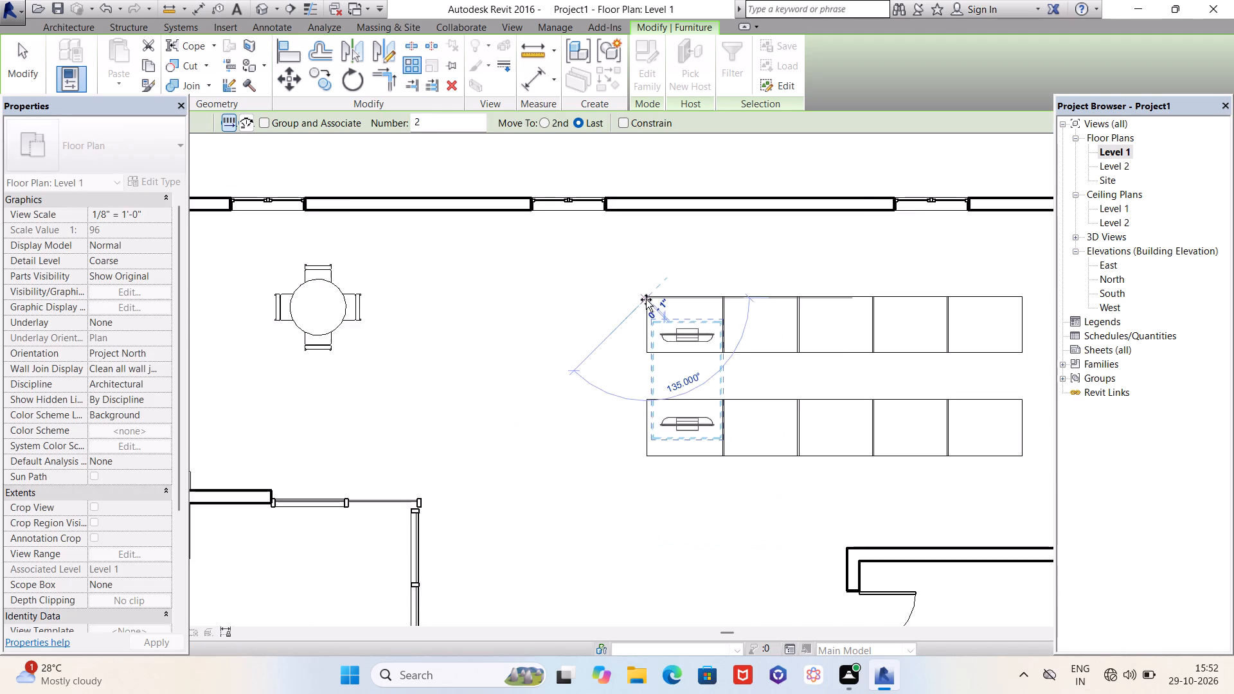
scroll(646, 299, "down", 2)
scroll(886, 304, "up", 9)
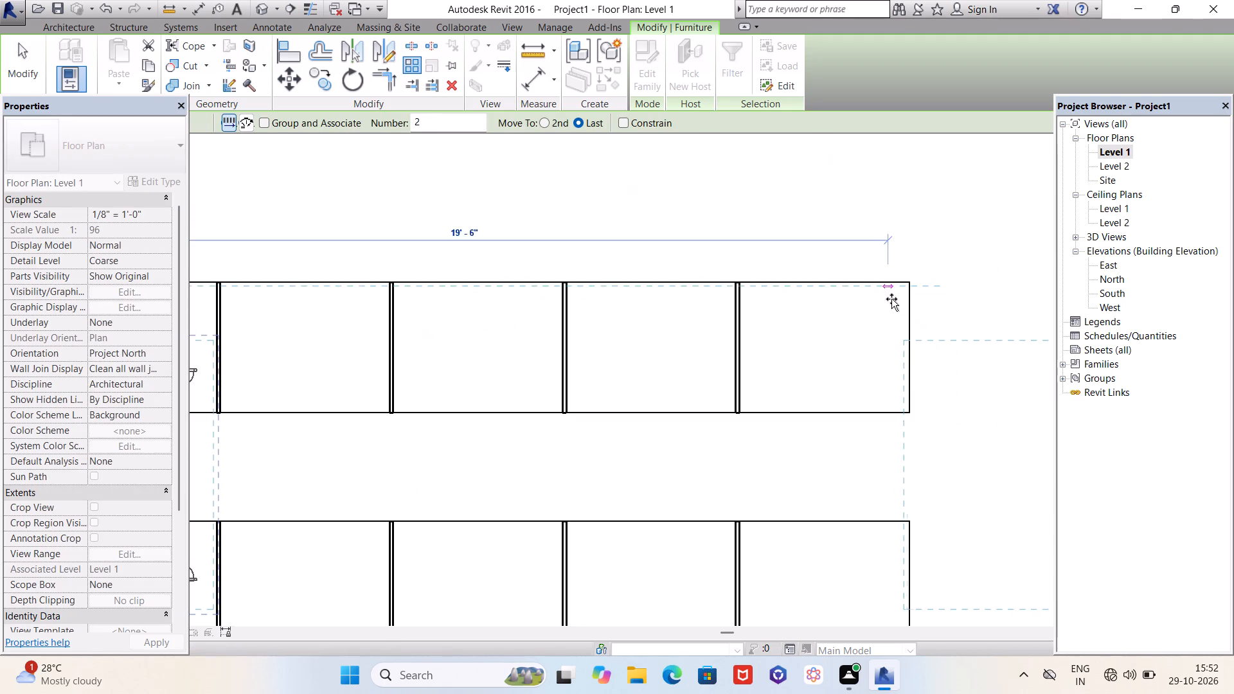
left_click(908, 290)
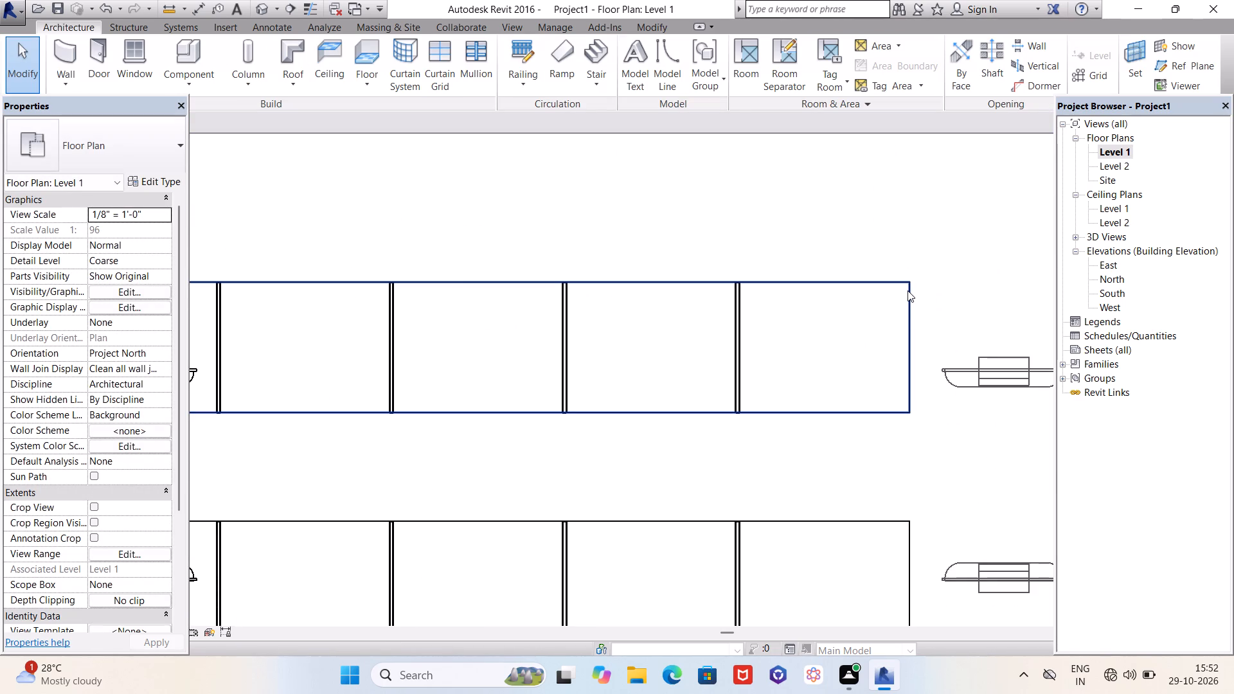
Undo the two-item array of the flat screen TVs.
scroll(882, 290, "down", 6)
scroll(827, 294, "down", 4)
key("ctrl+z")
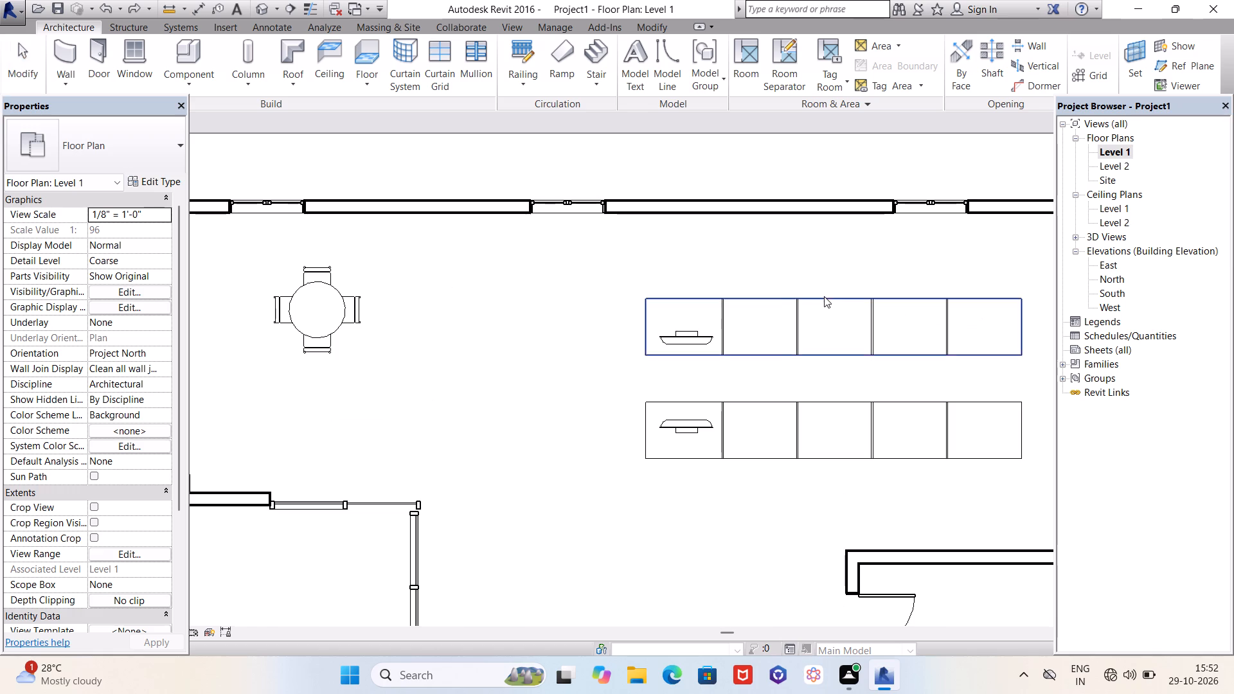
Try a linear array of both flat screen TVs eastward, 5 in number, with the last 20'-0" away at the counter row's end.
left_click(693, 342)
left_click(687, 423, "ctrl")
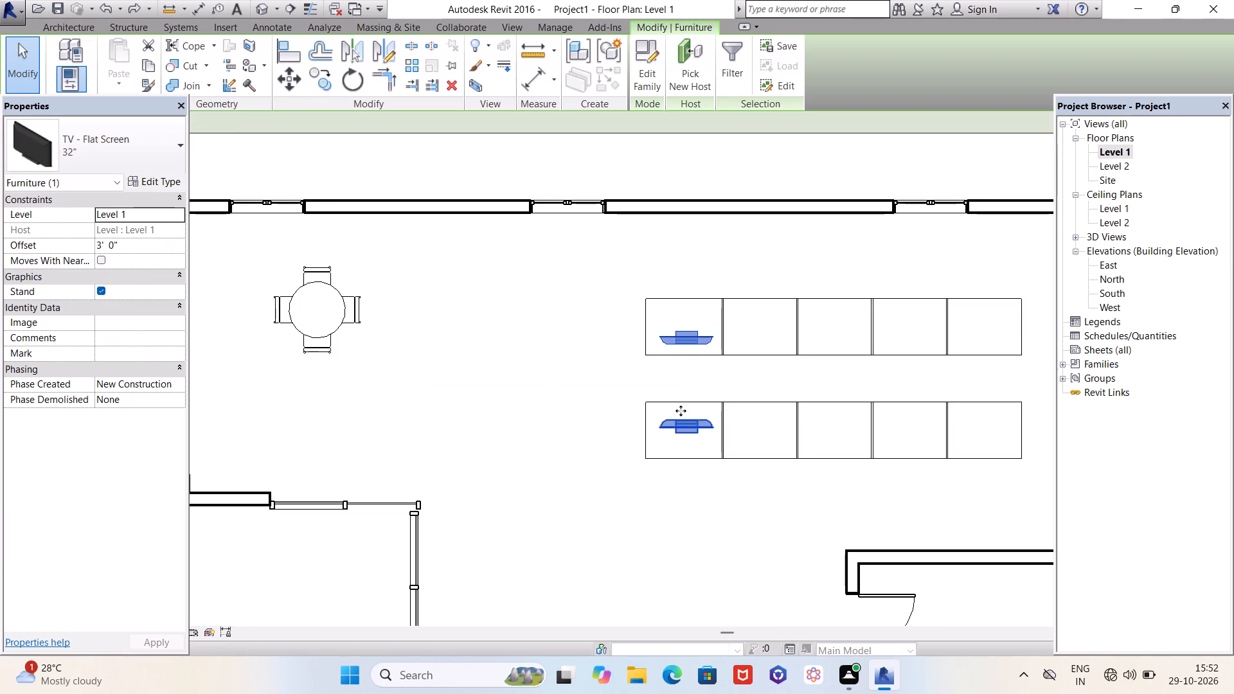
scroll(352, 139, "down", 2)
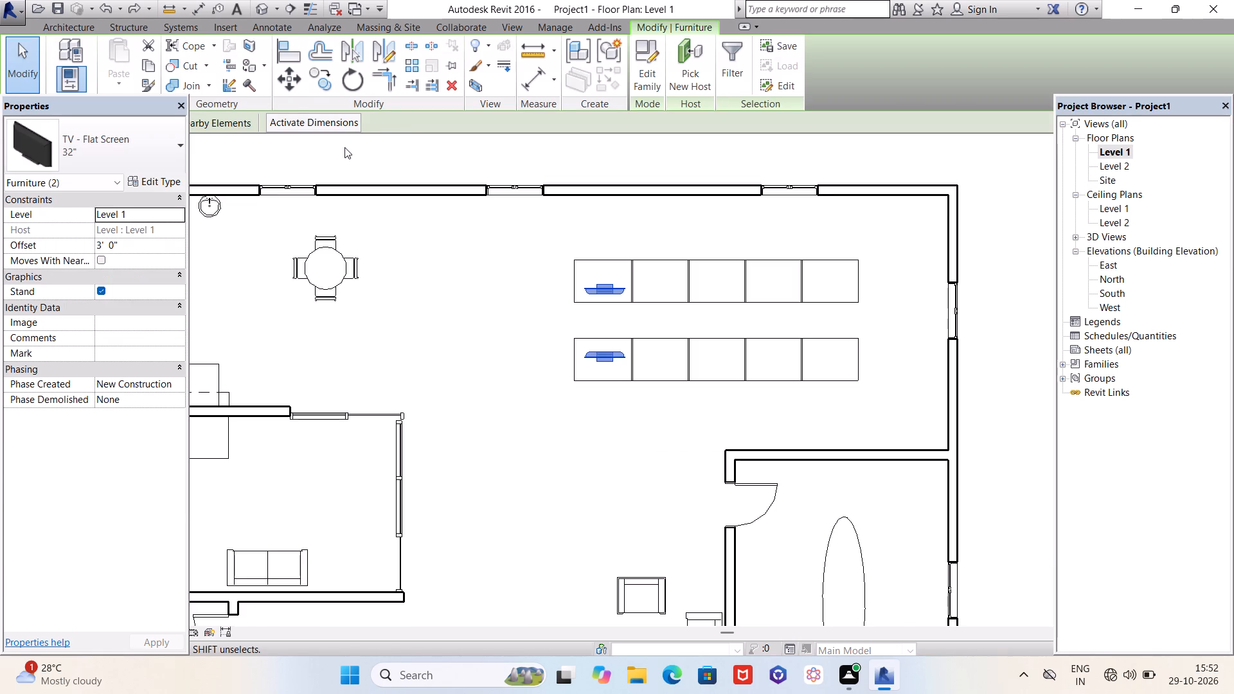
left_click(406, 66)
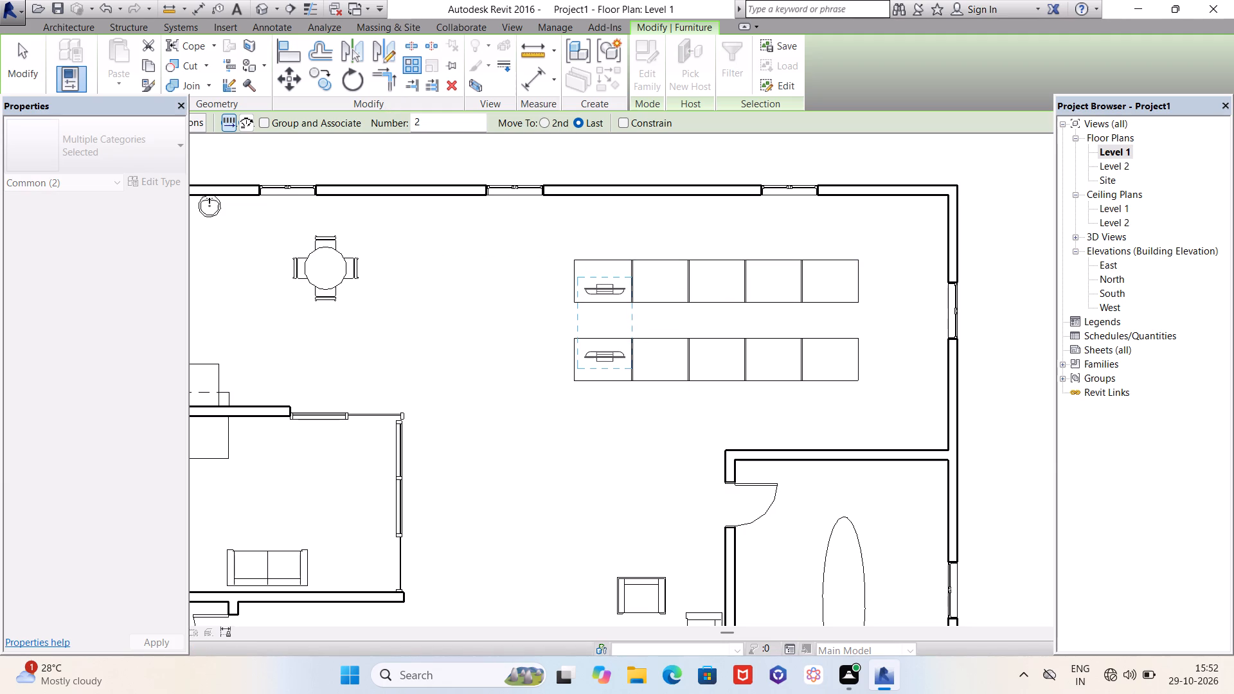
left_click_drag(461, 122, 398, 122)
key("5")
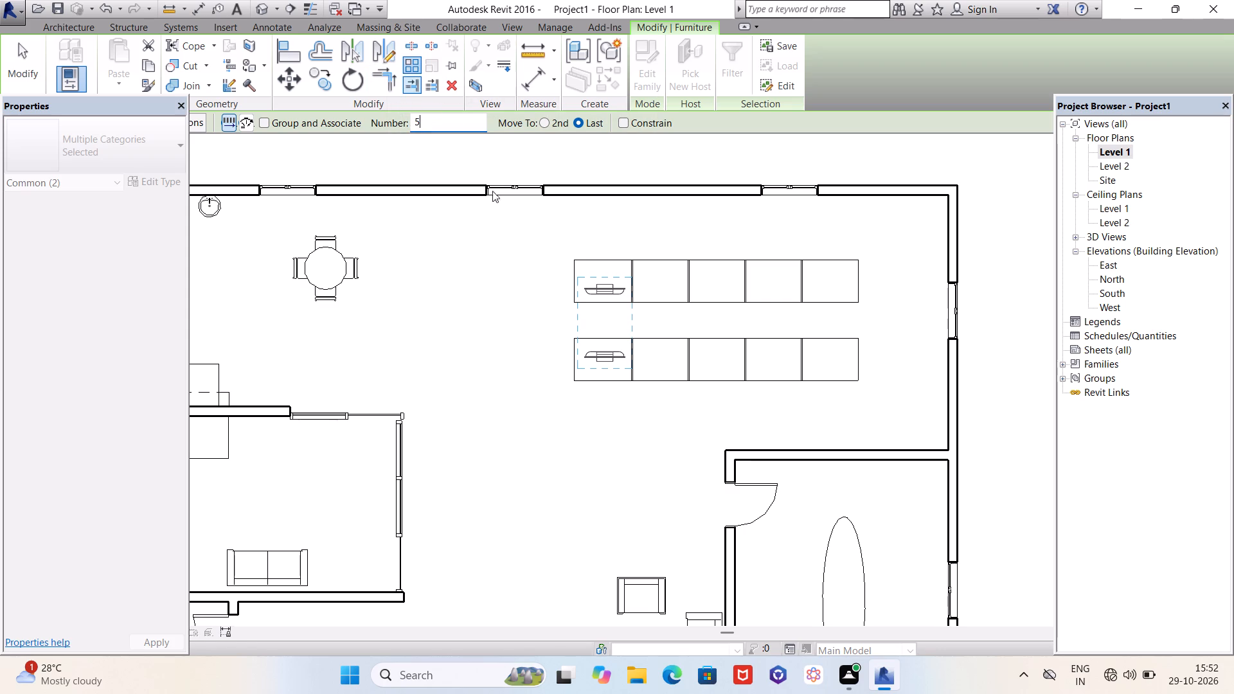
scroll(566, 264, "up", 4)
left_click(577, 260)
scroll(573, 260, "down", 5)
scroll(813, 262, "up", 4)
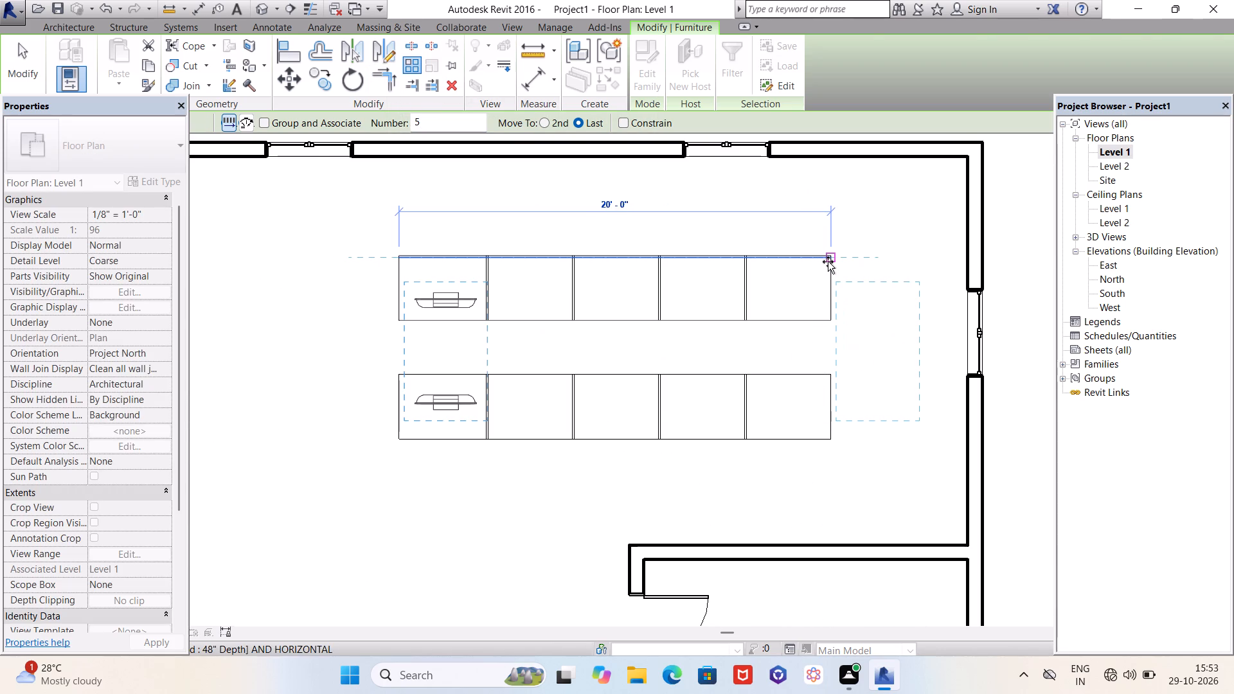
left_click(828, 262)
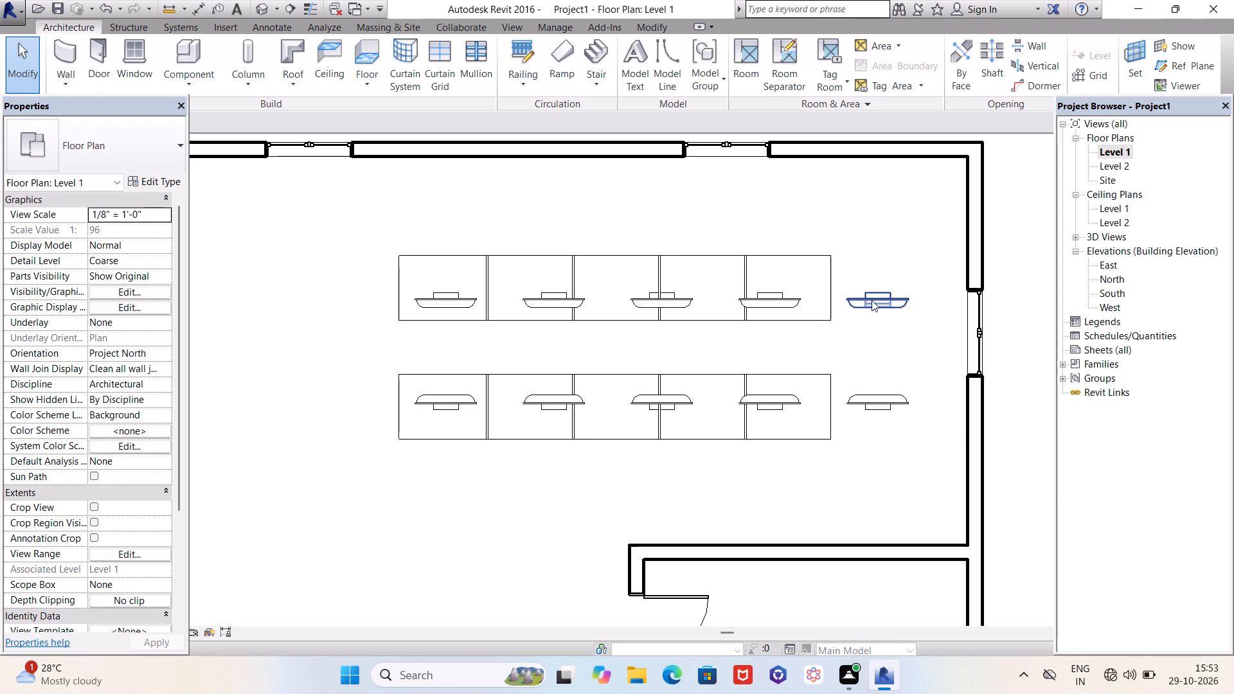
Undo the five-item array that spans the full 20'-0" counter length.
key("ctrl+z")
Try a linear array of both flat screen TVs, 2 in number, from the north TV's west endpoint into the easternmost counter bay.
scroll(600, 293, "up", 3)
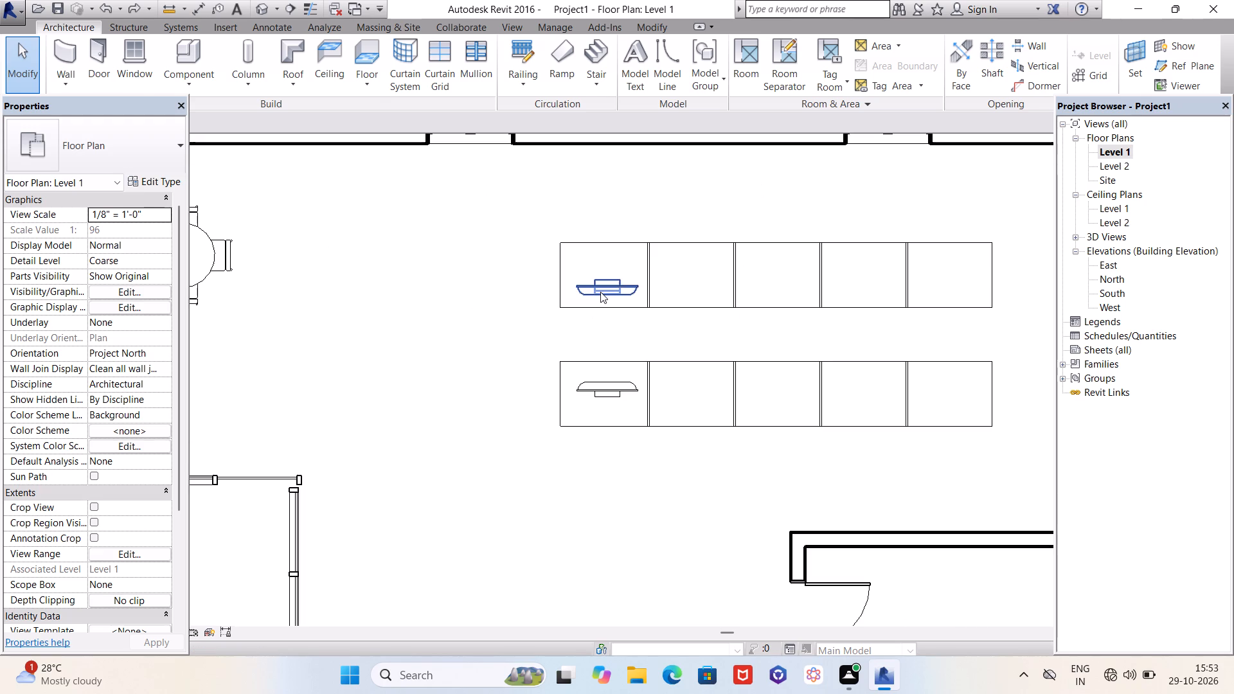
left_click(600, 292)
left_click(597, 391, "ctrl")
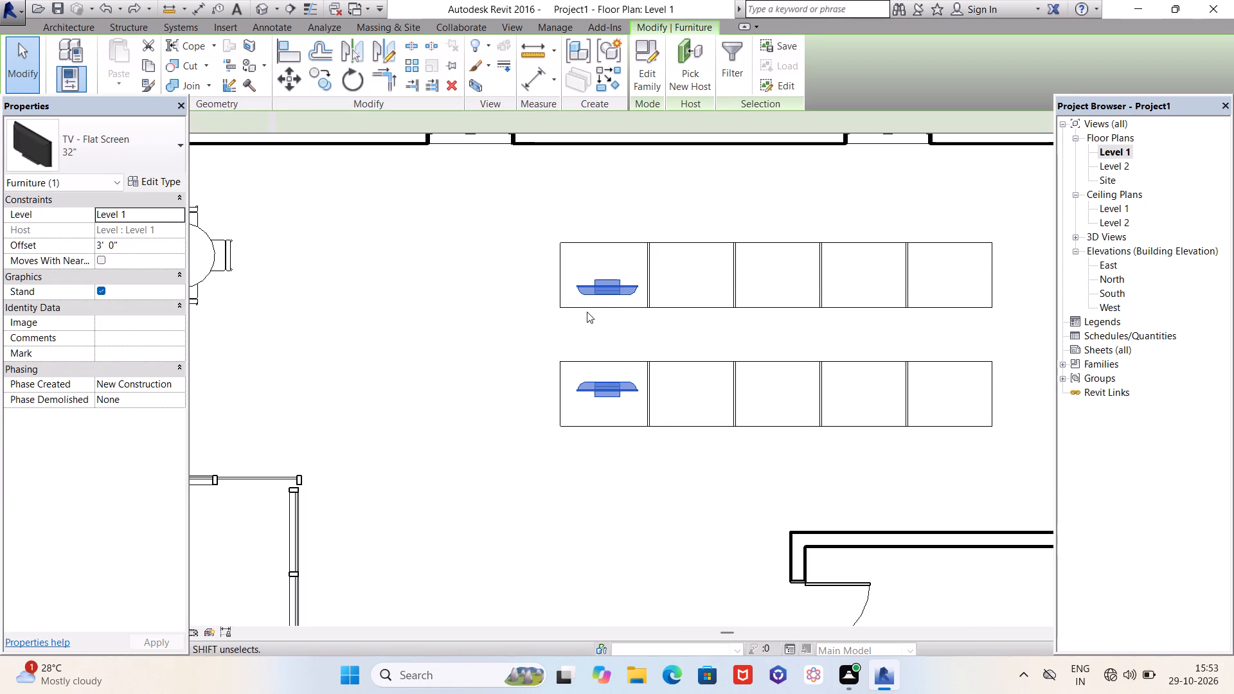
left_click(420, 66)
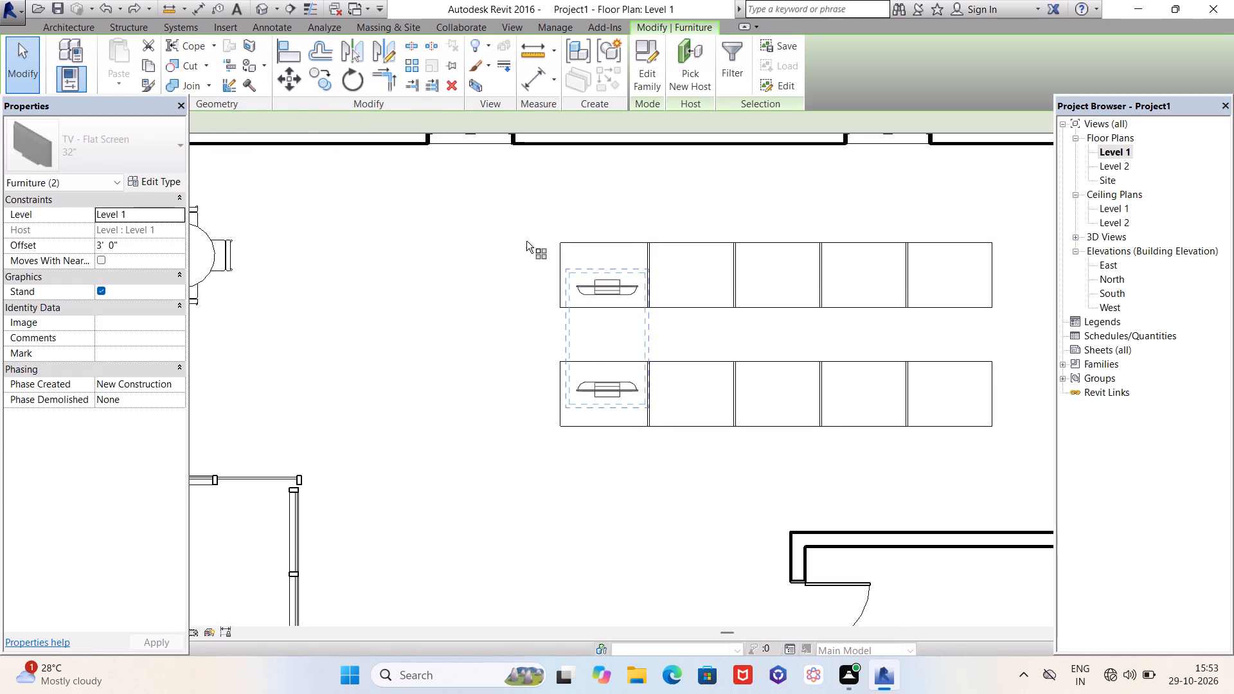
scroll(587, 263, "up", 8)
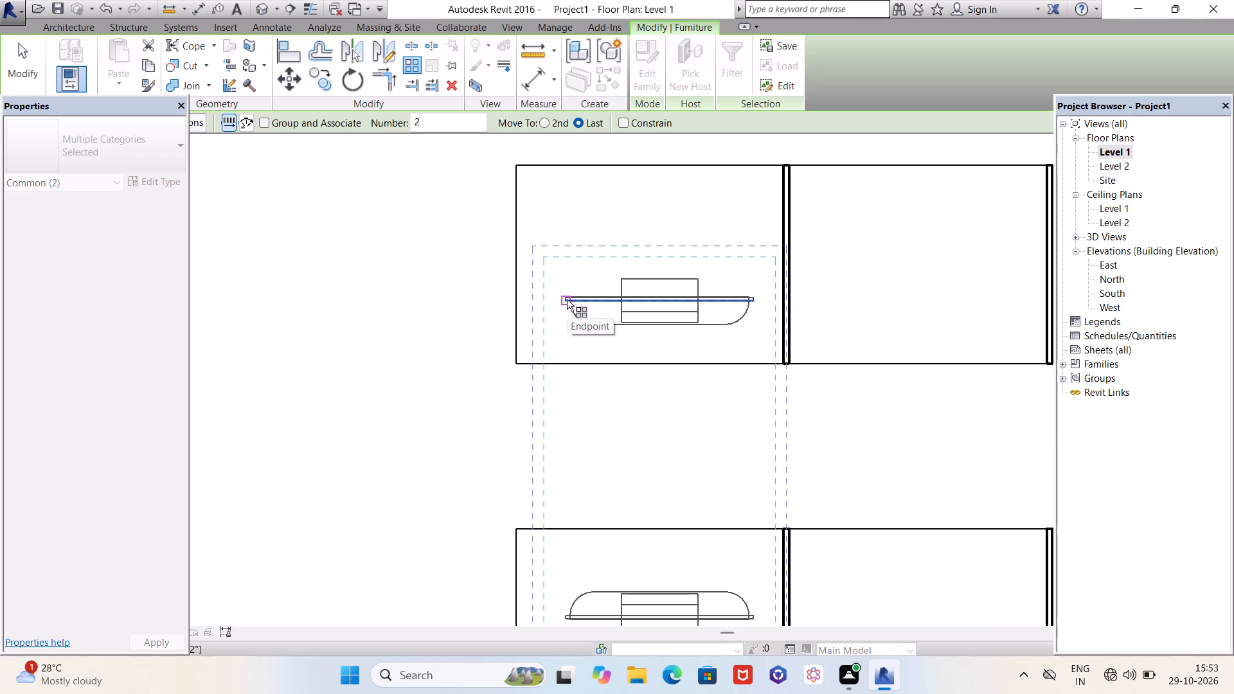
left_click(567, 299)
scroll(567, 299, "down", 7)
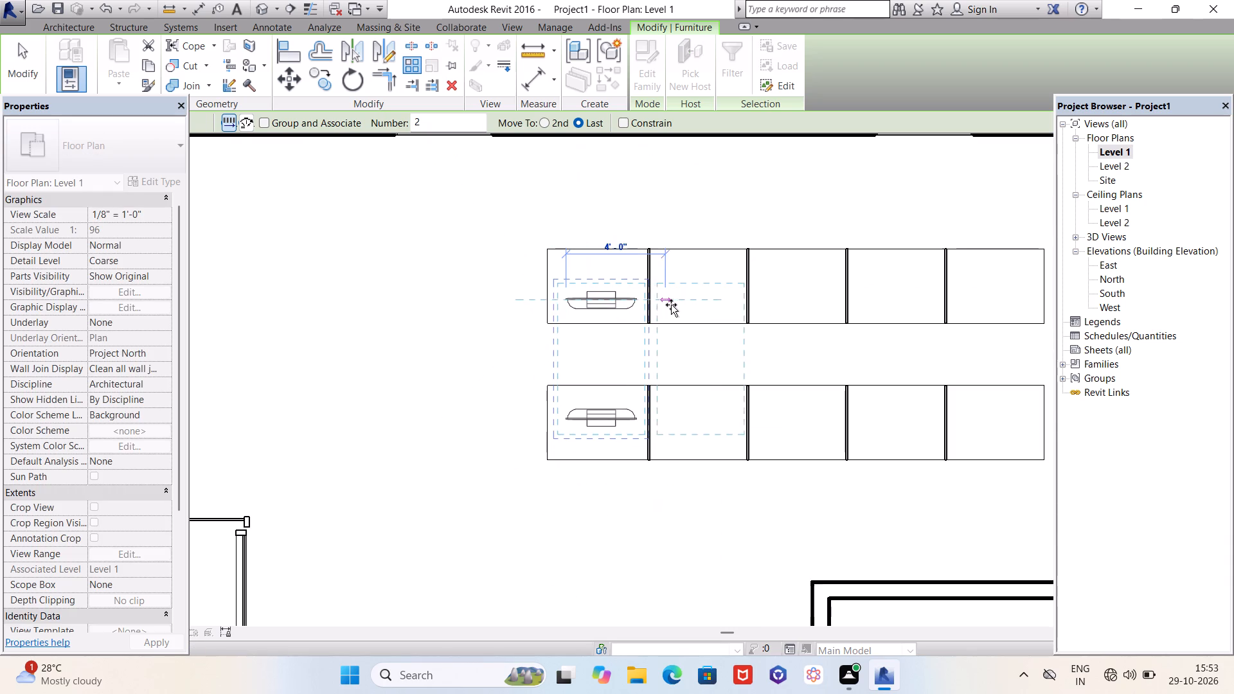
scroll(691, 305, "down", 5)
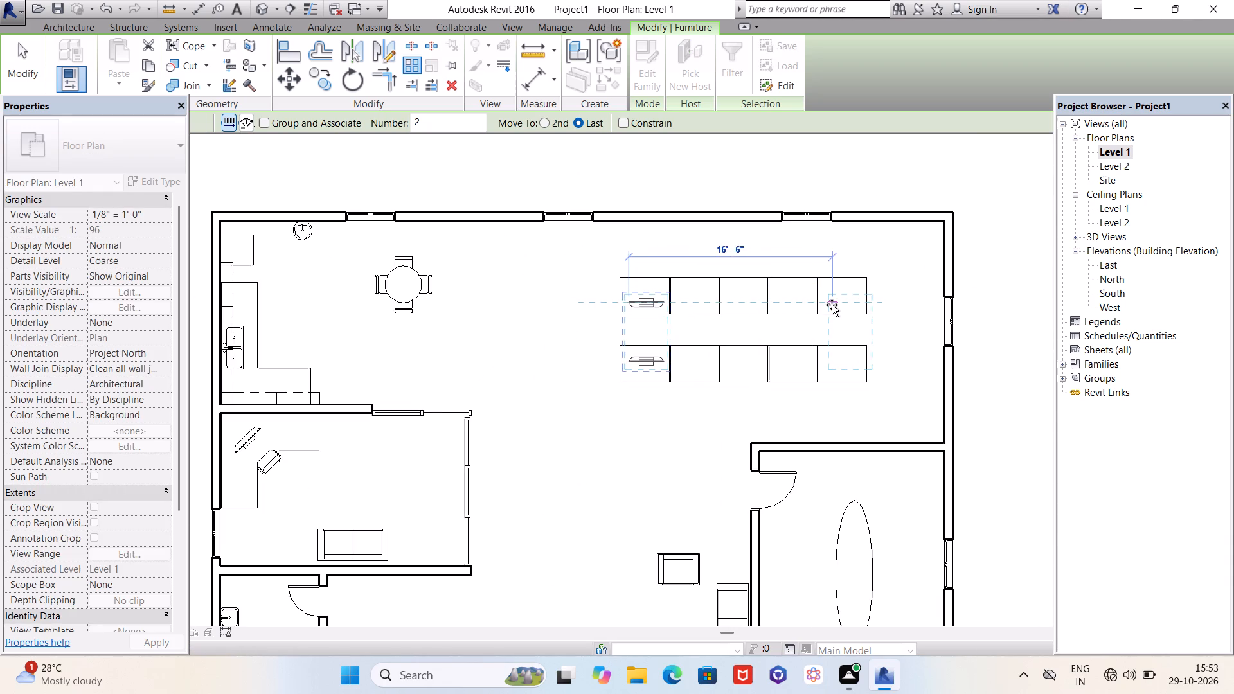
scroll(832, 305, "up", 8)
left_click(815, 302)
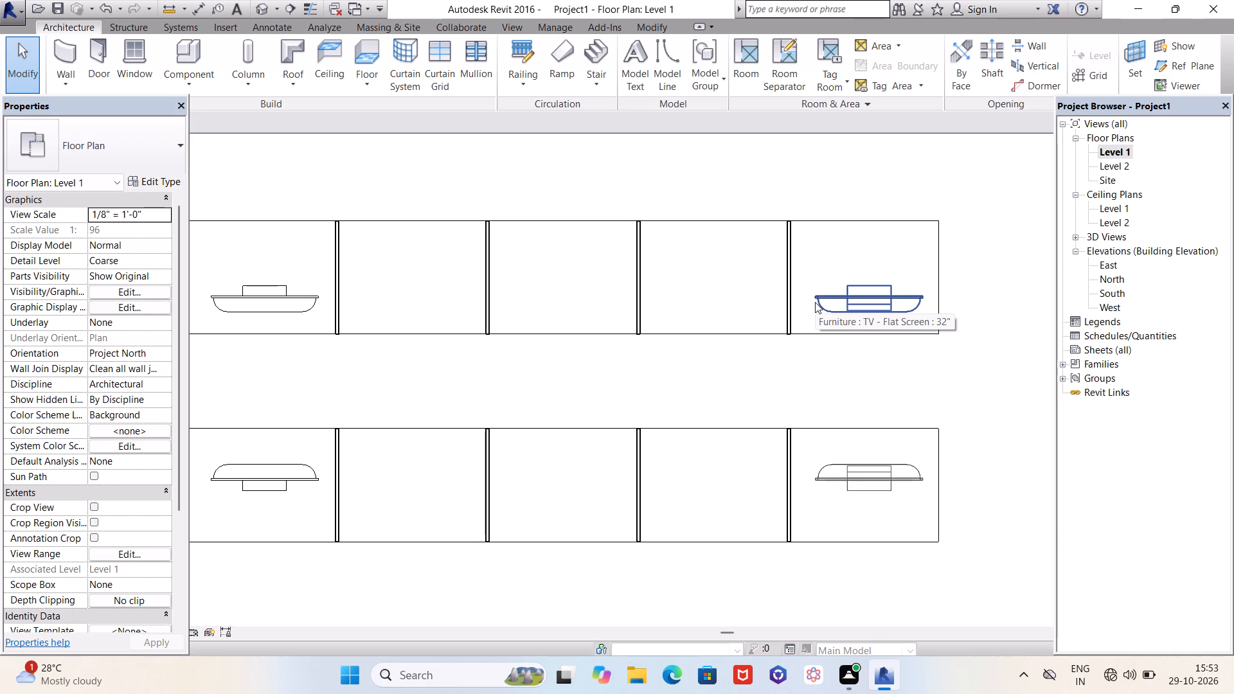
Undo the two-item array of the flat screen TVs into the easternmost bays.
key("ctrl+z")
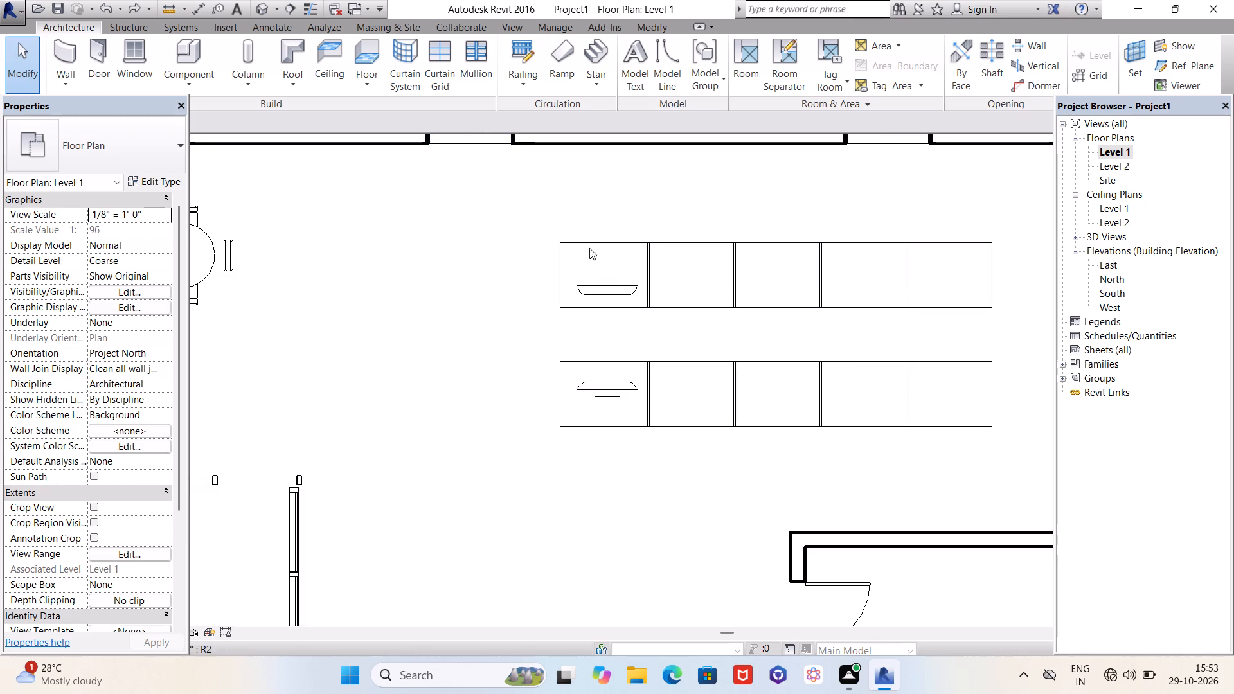
Array both flat screen TVs linearly eastward along the counter rows, 5 in number, with the last about 15'-10" away in the easternmost bays.
left_click(596, 289)
left_click(593, 391, "ctrl")
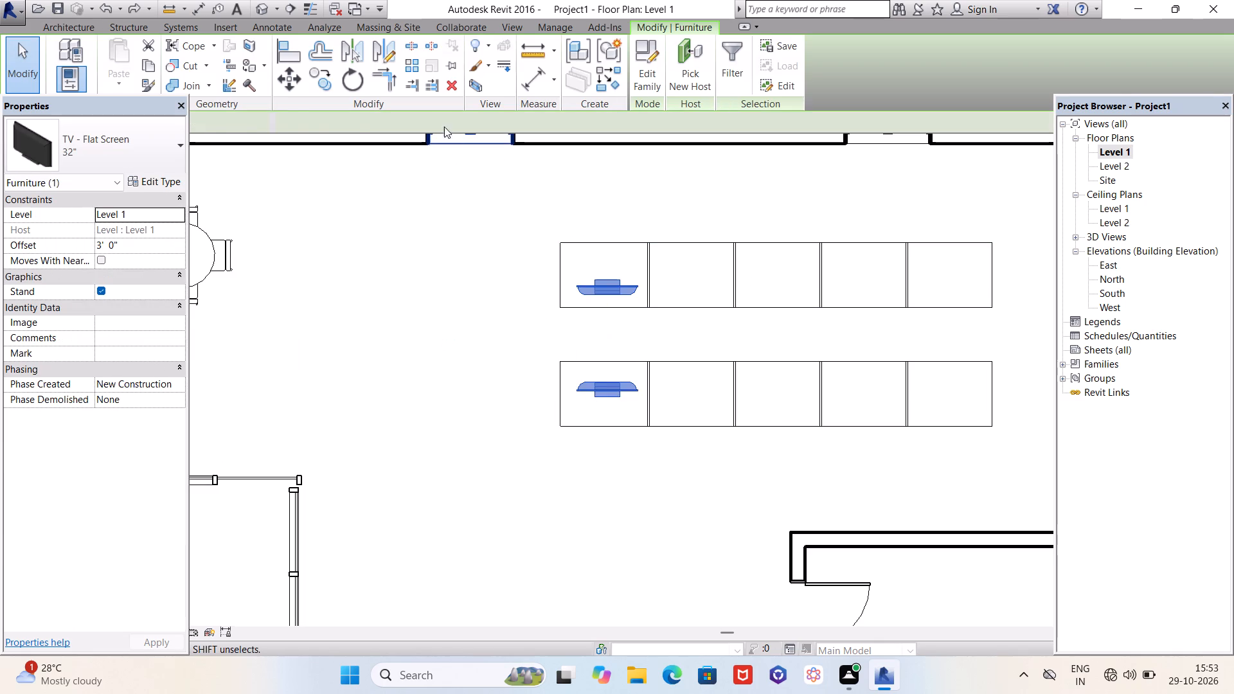
left_click(417, 66)
scroll(585, 274, "up", 5)
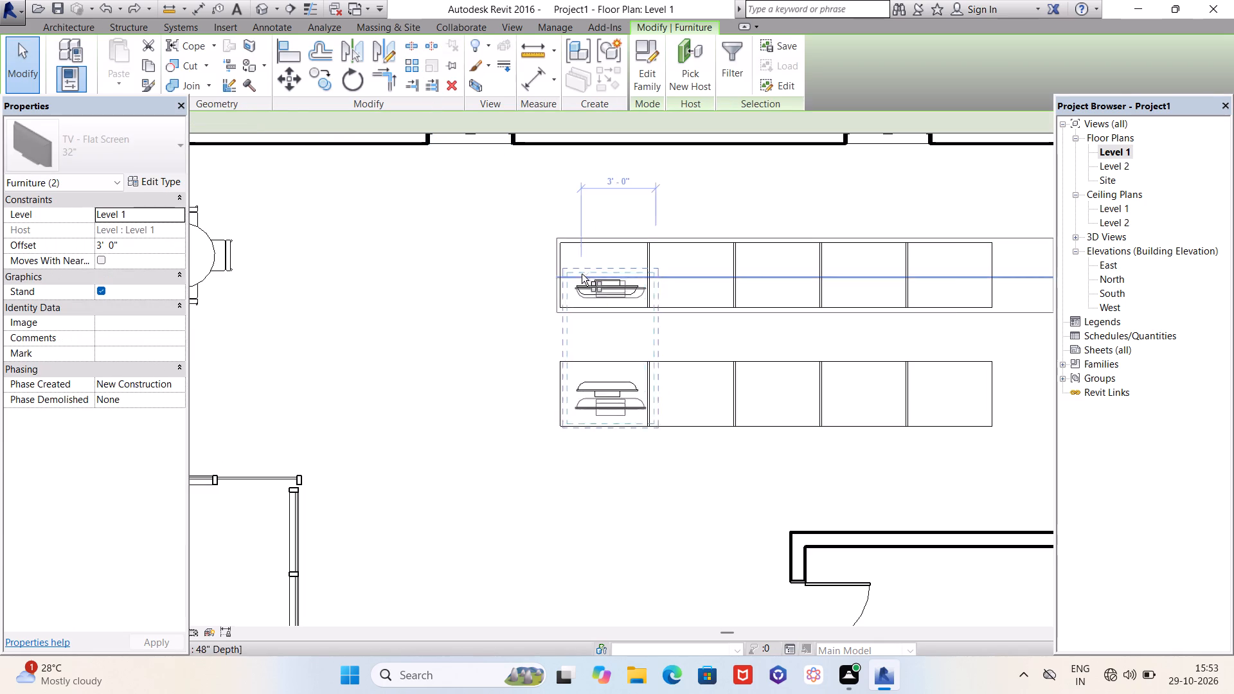
scroll(571, 286, "up", 5)
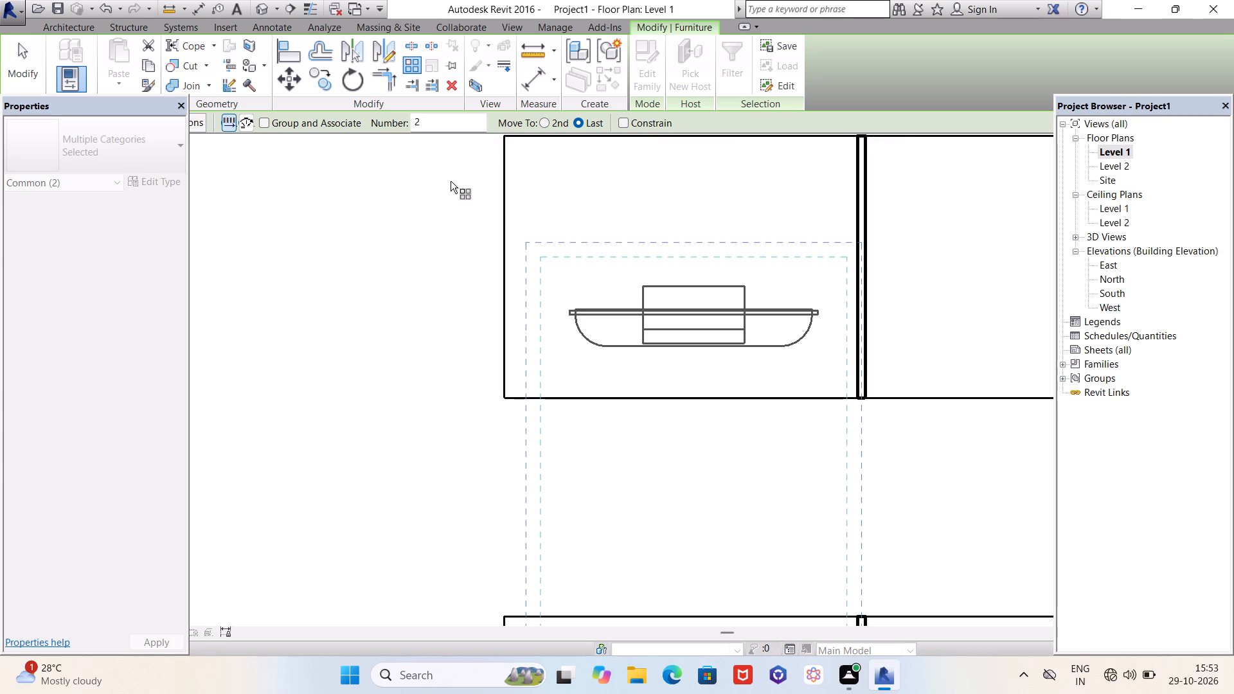
left_click_drag(449, 117, 410, 123)
key("5")
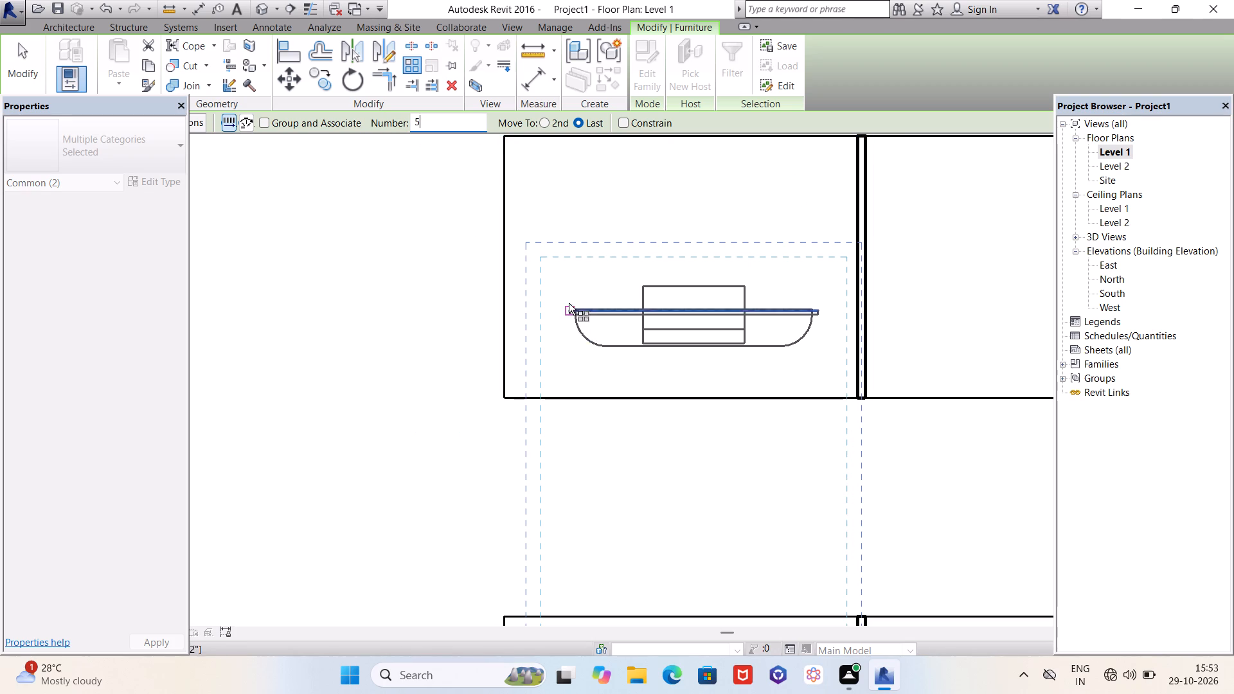
scroll(569, 303, "up", 4)
left_click(570, 316)
scroll(553, 313, "down", 4)
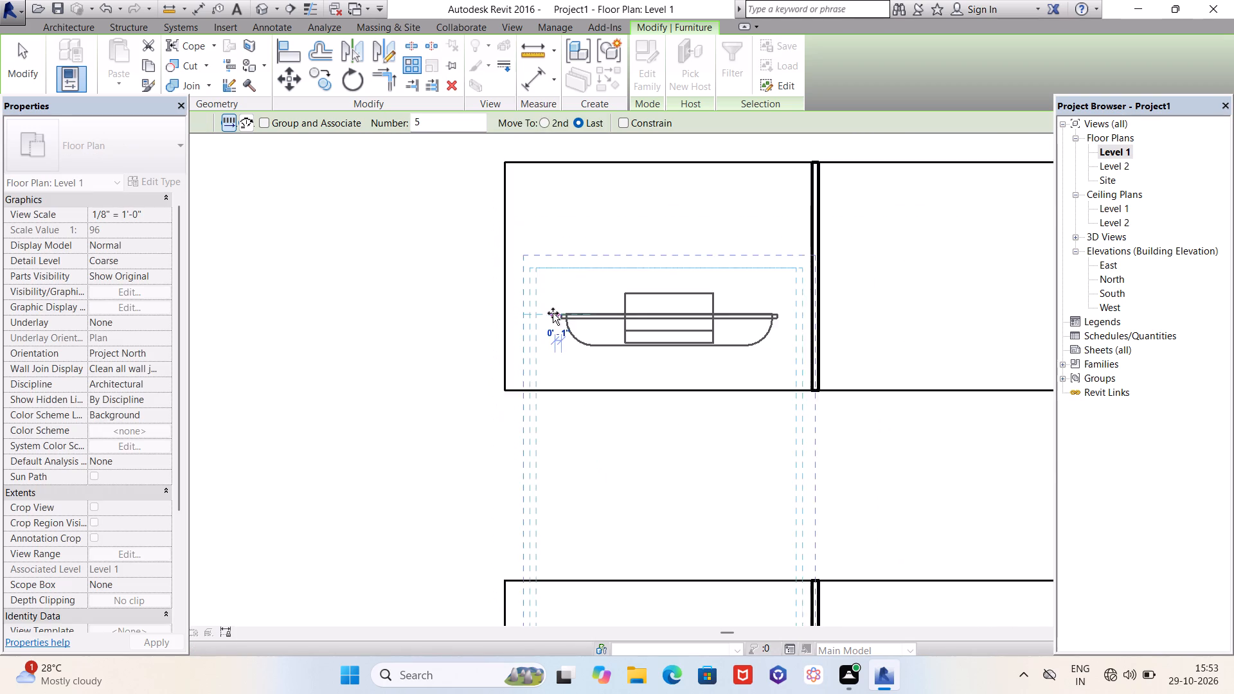
scroll(553, 313, "down", 8)
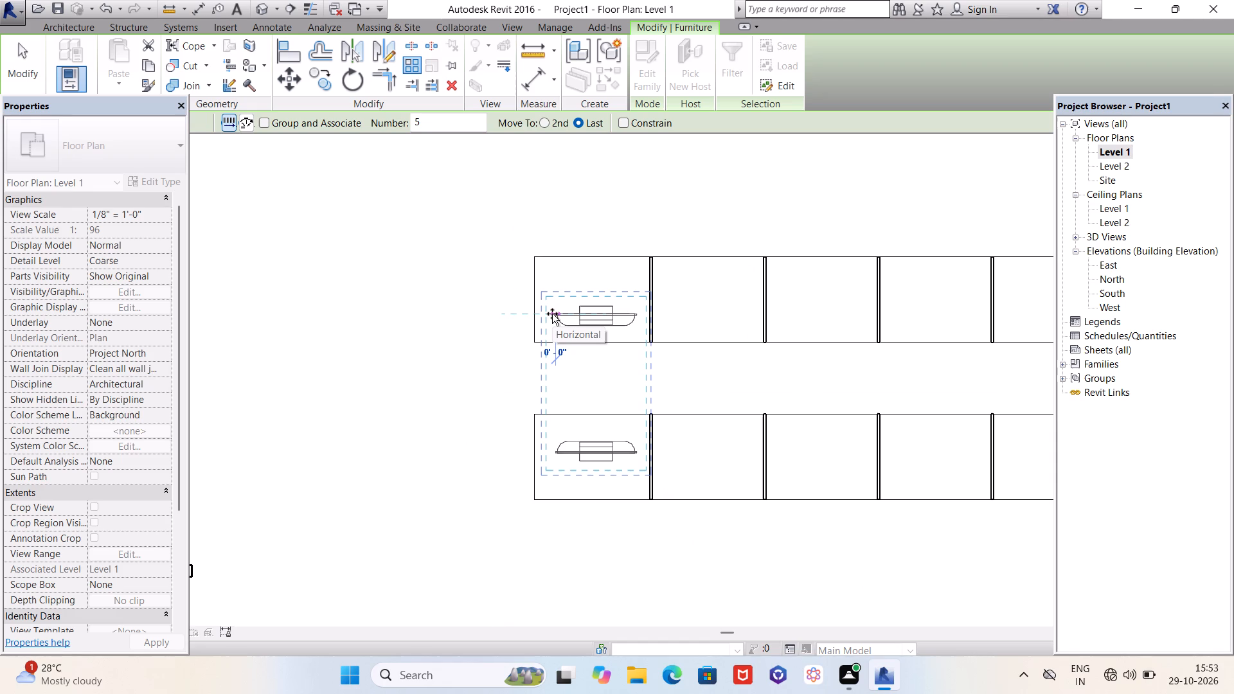
scroll(562, 316, "down", 5)
scroll(792, 316, "up", 4)
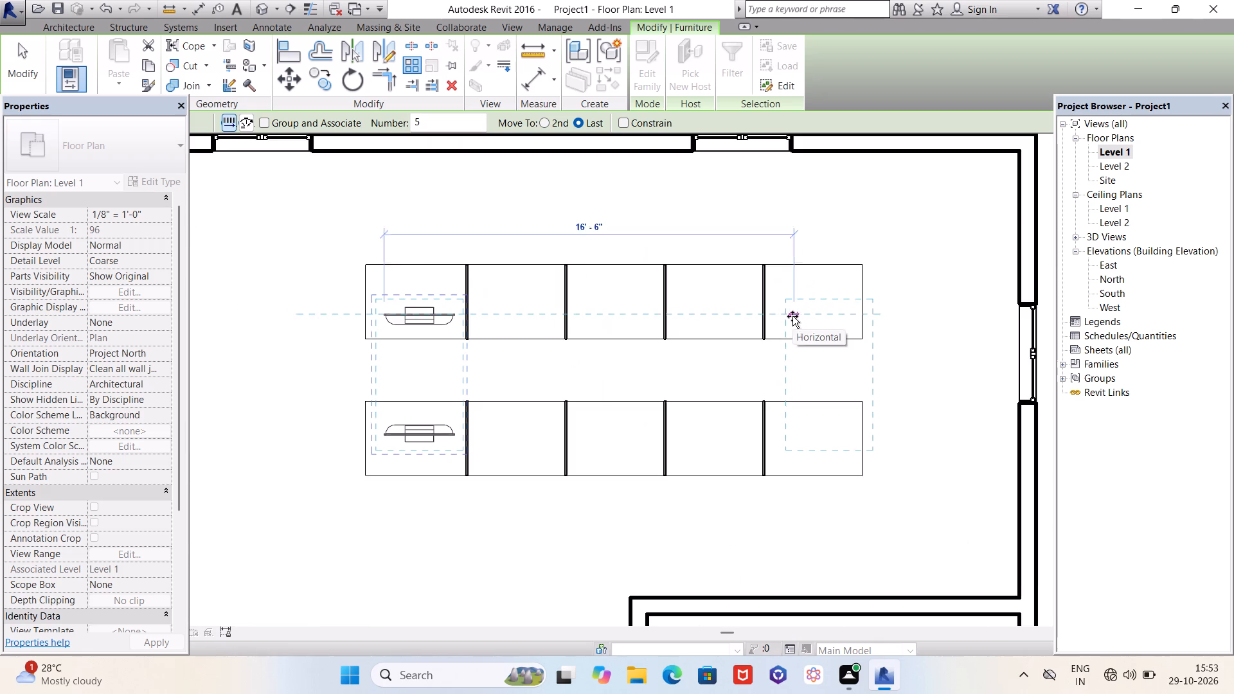
scroll(779, 317, "up", 4)
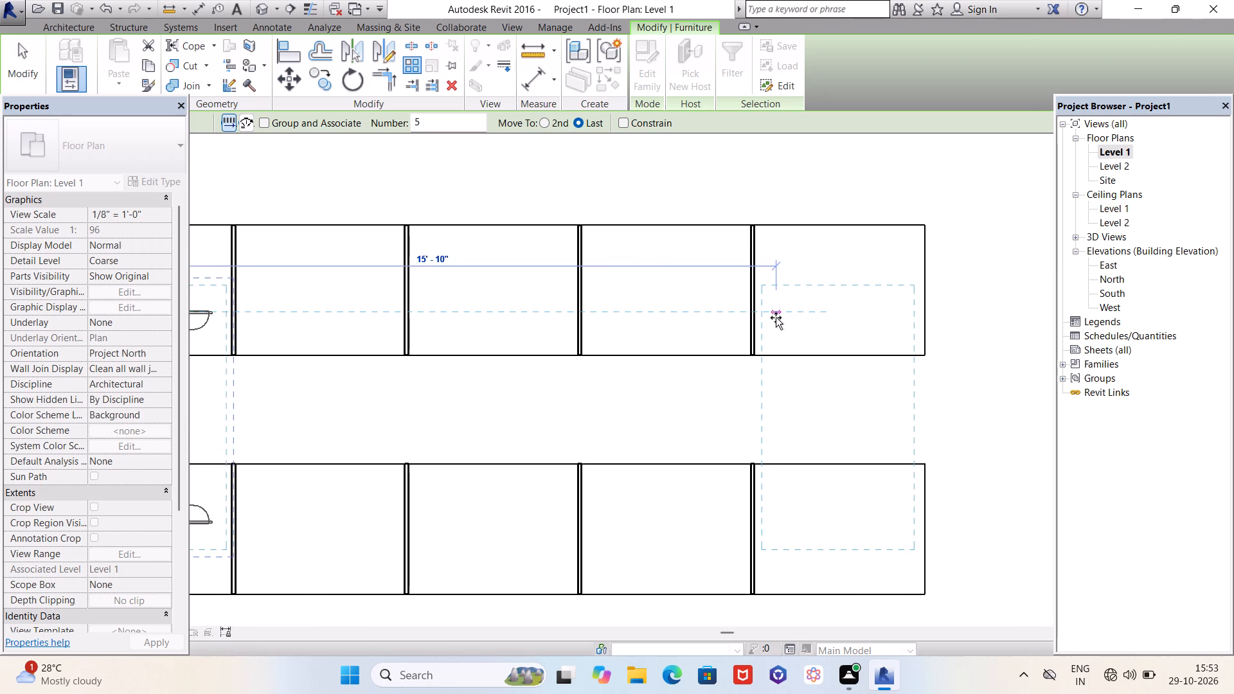
left_click(776, 317)
scroll(828, 315, "down", 9)
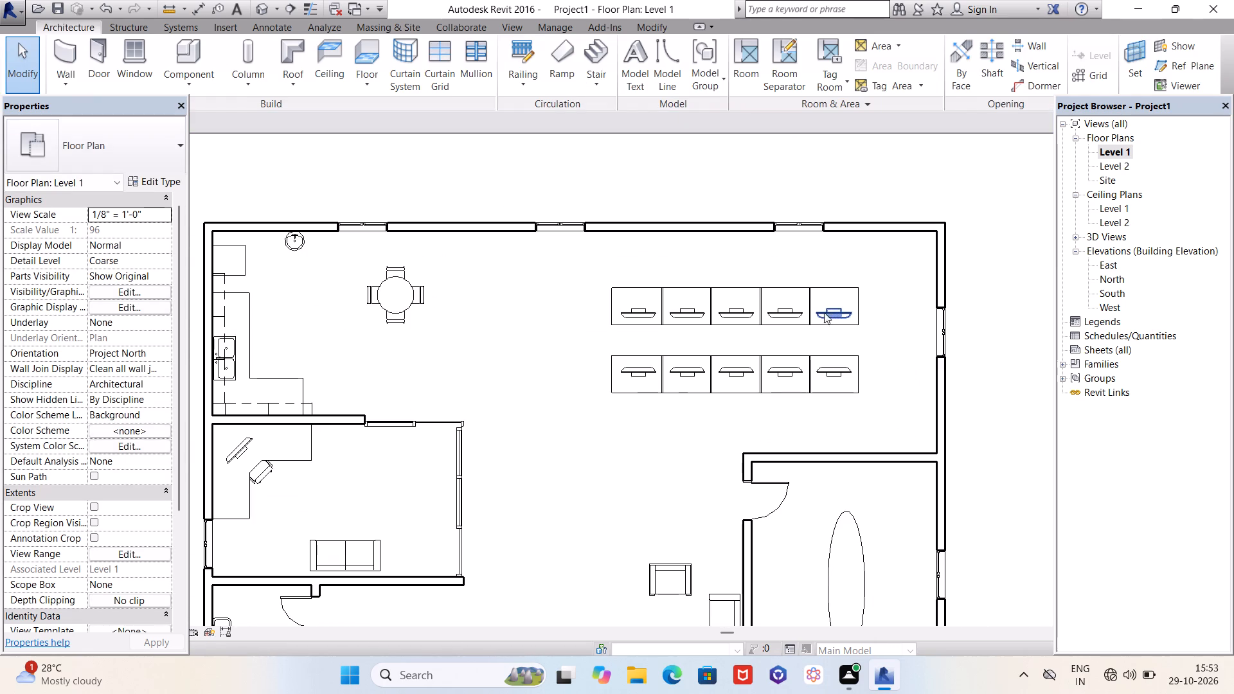
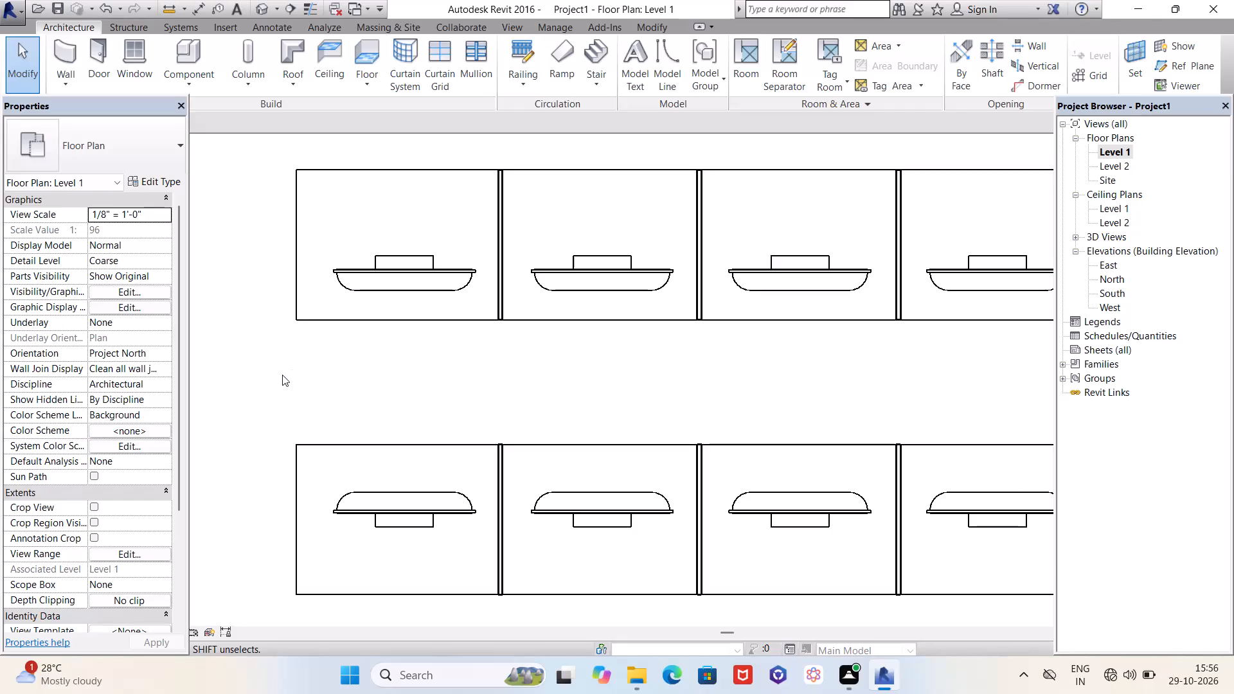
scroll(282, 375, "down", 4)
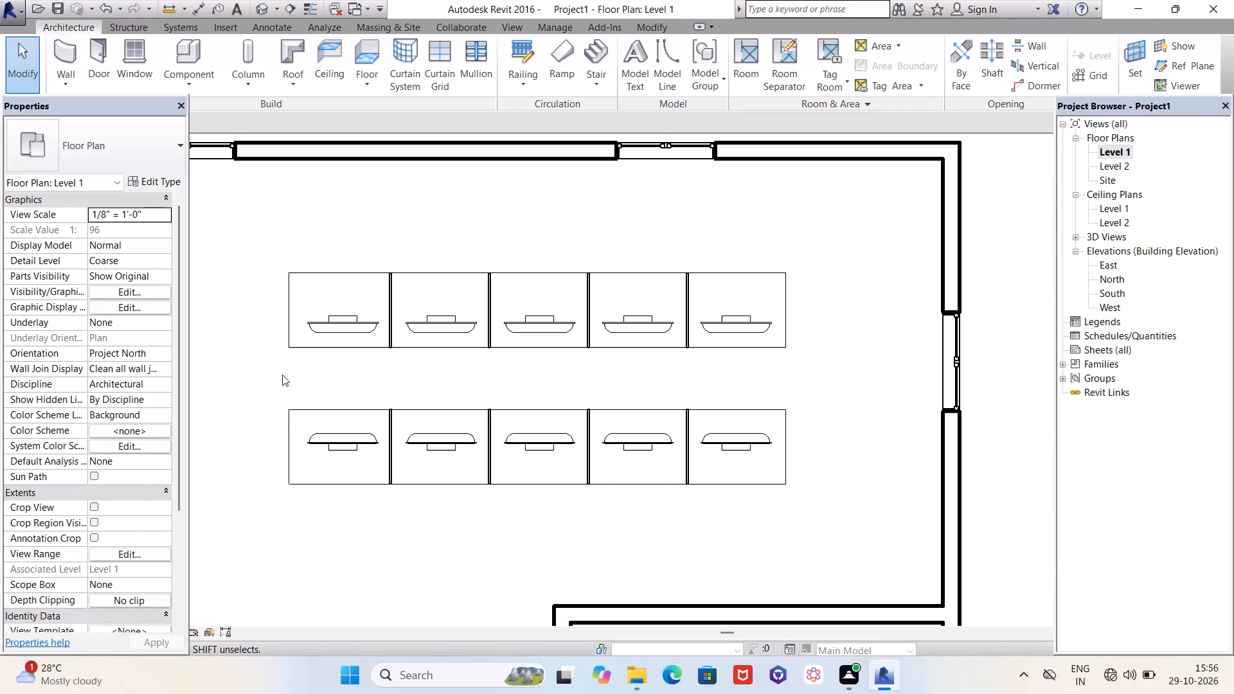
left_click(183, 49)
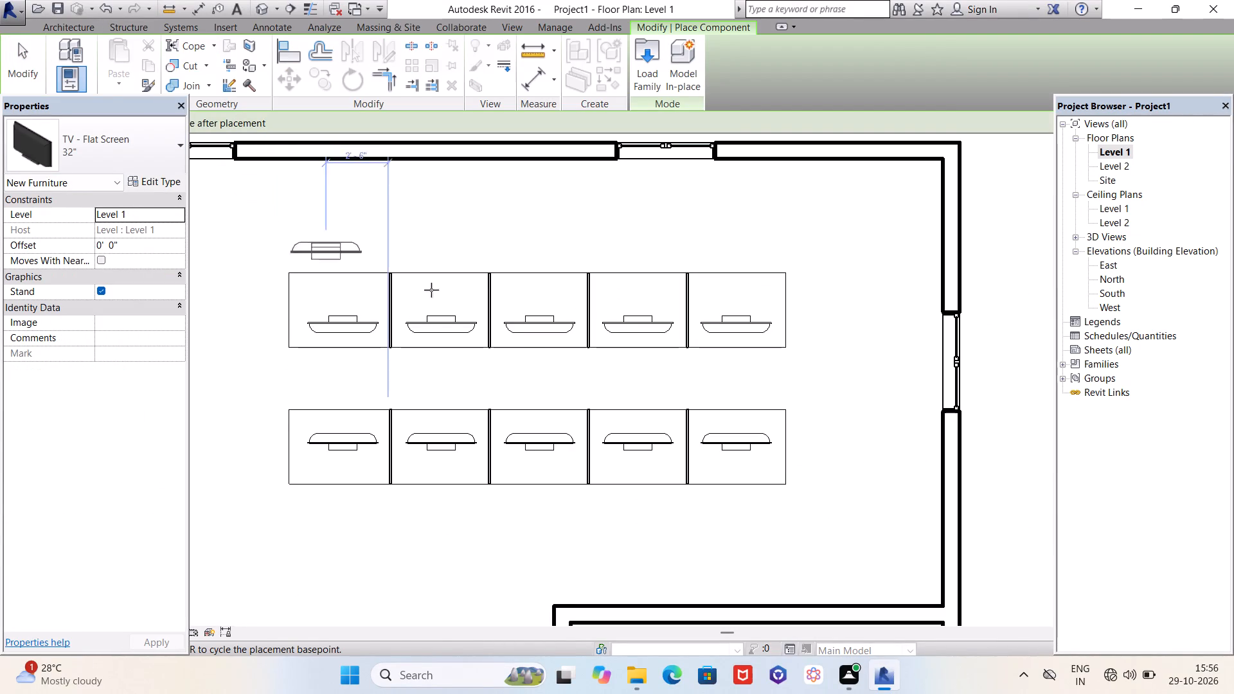
Lower the screen brightness in the Windows quick settings.
left_click(1132, 677)
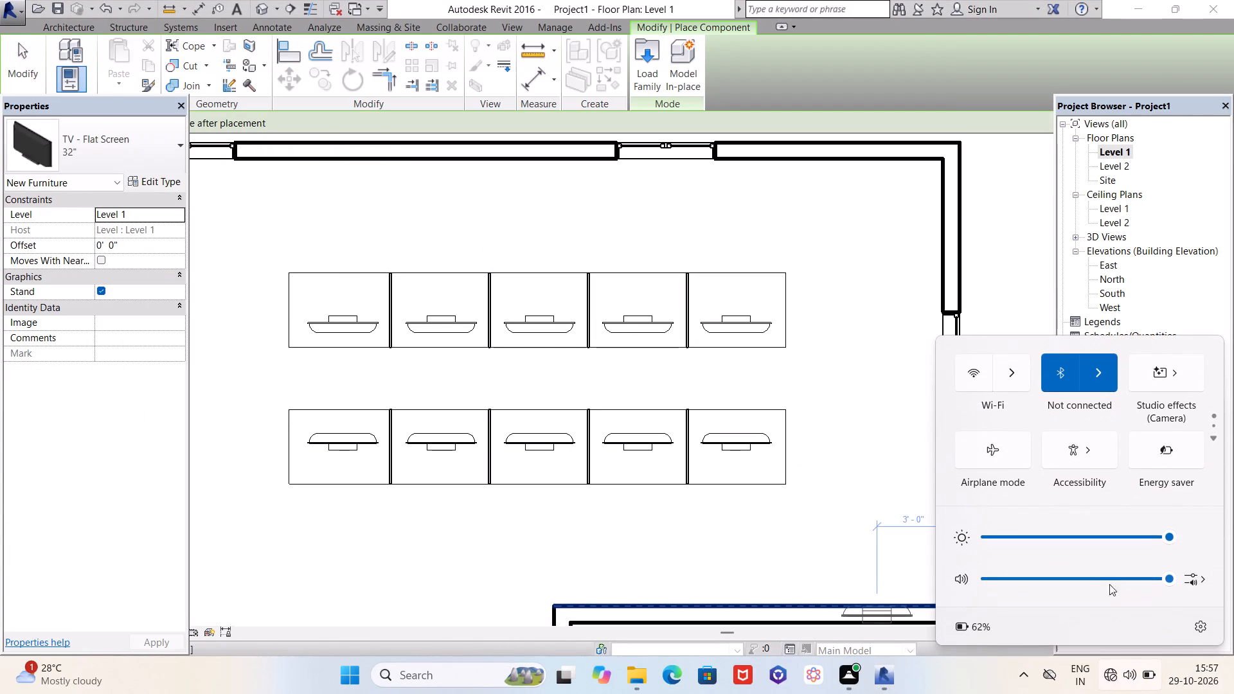
left_click(1111, 537)
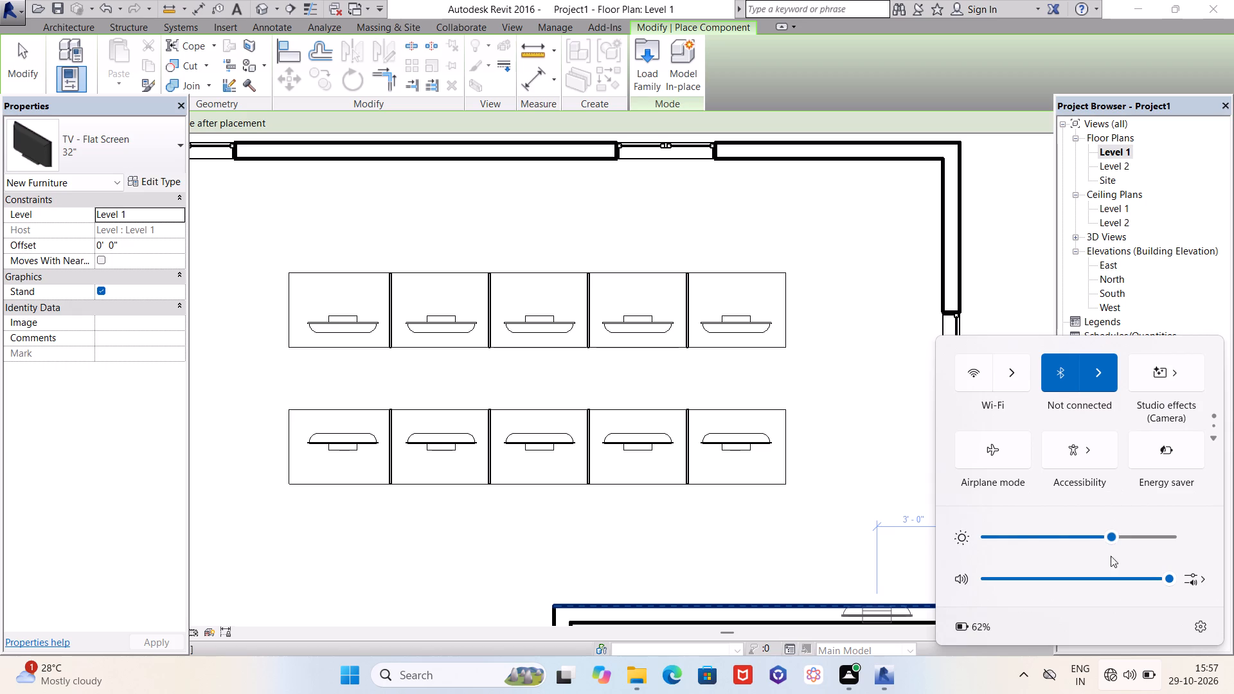
left_click(1124, 680)
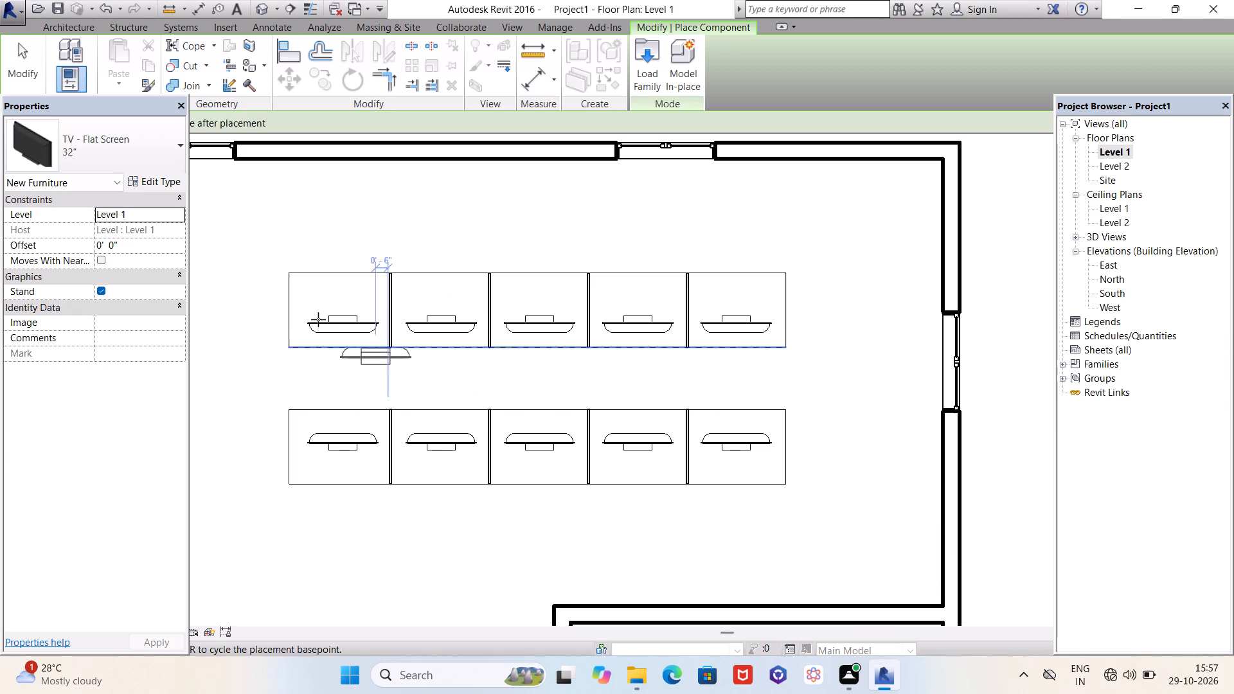
key("Escape")
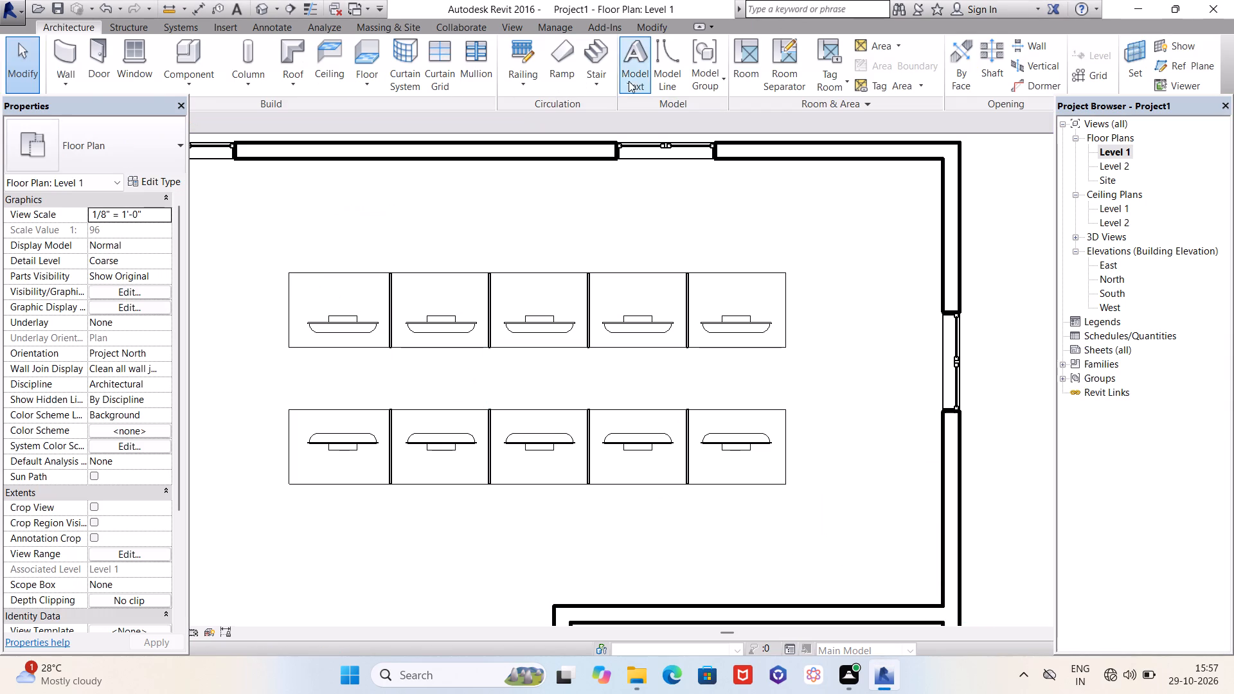
Load the Chair-Task Arms family from the Furniture Seating library for component placement.
left_click(193, 57)
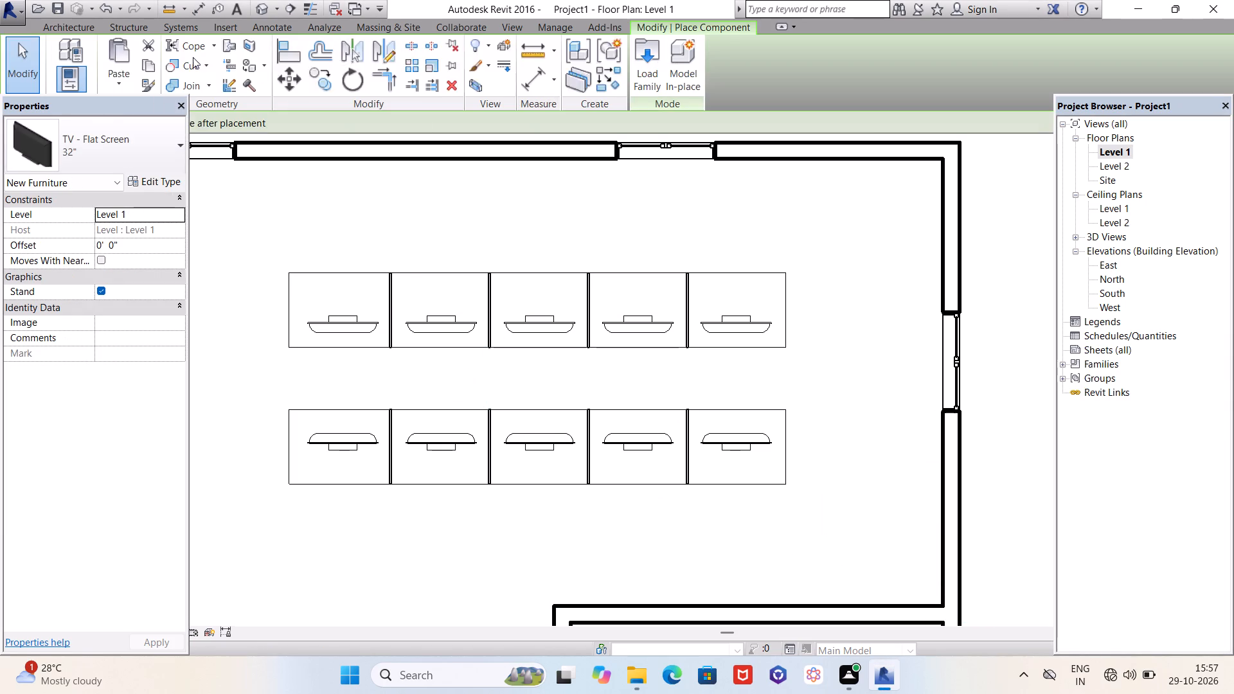
left_click(648, 62)
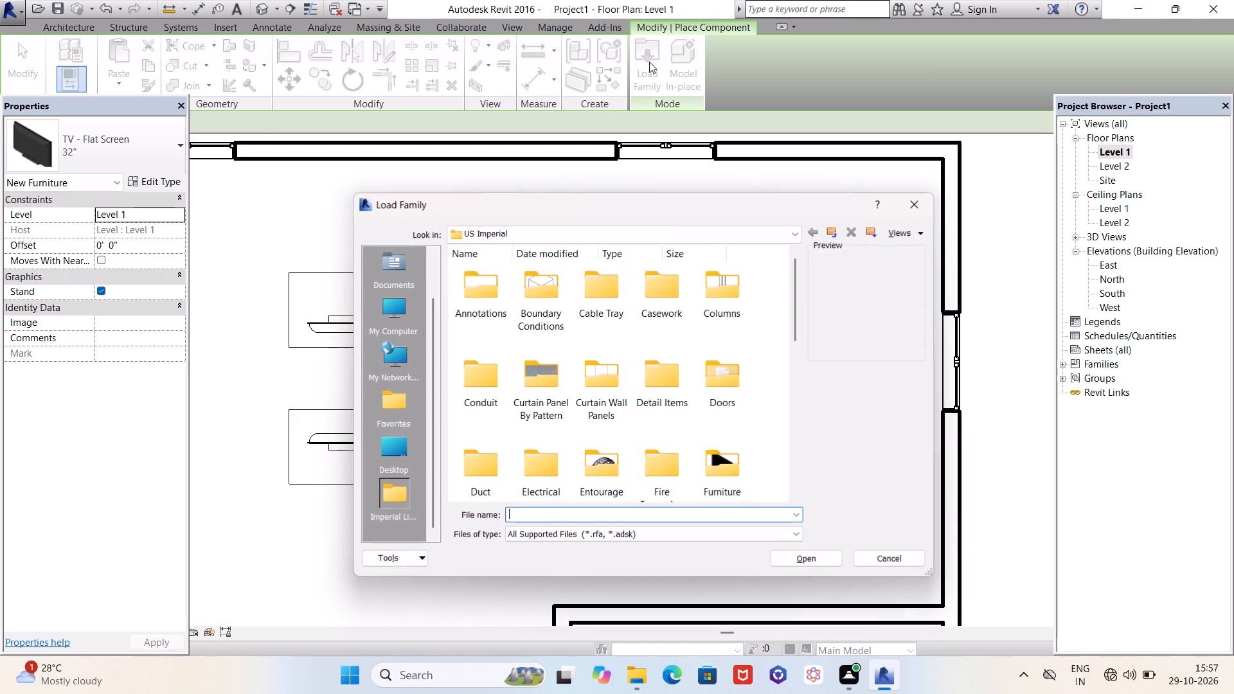
double_click(725, 456)
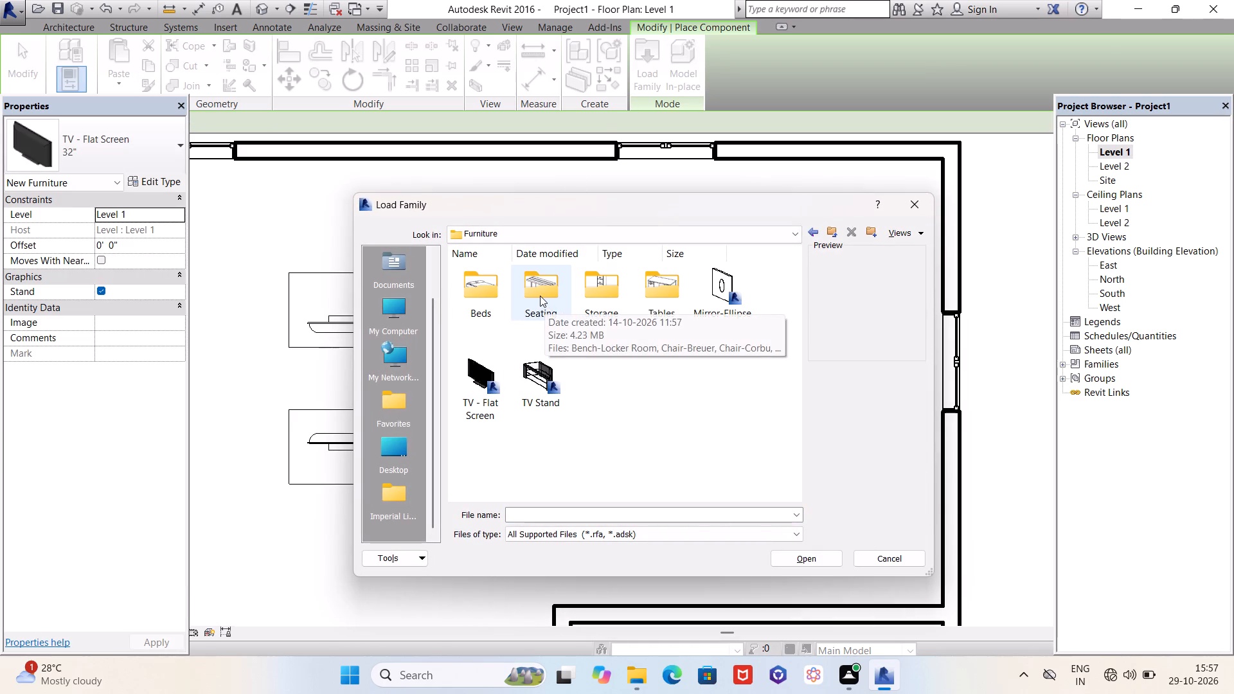
left_click(540, 296)
left_click(540, 296)
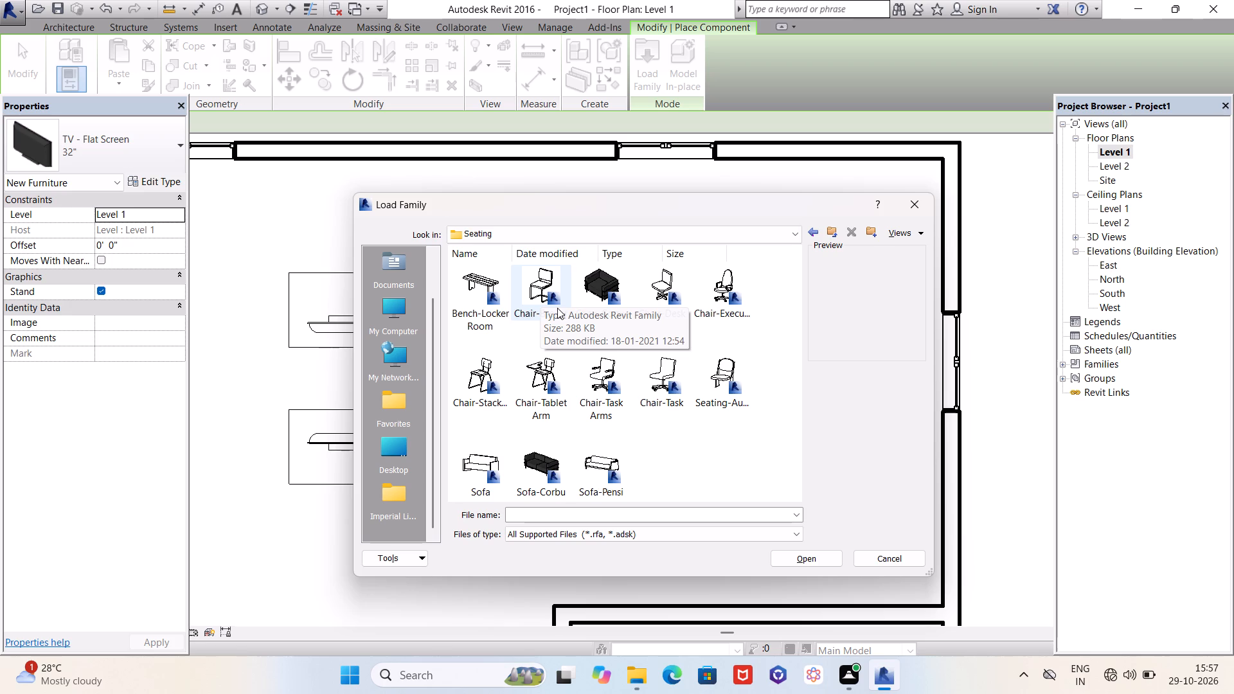
left_click(667, 371)
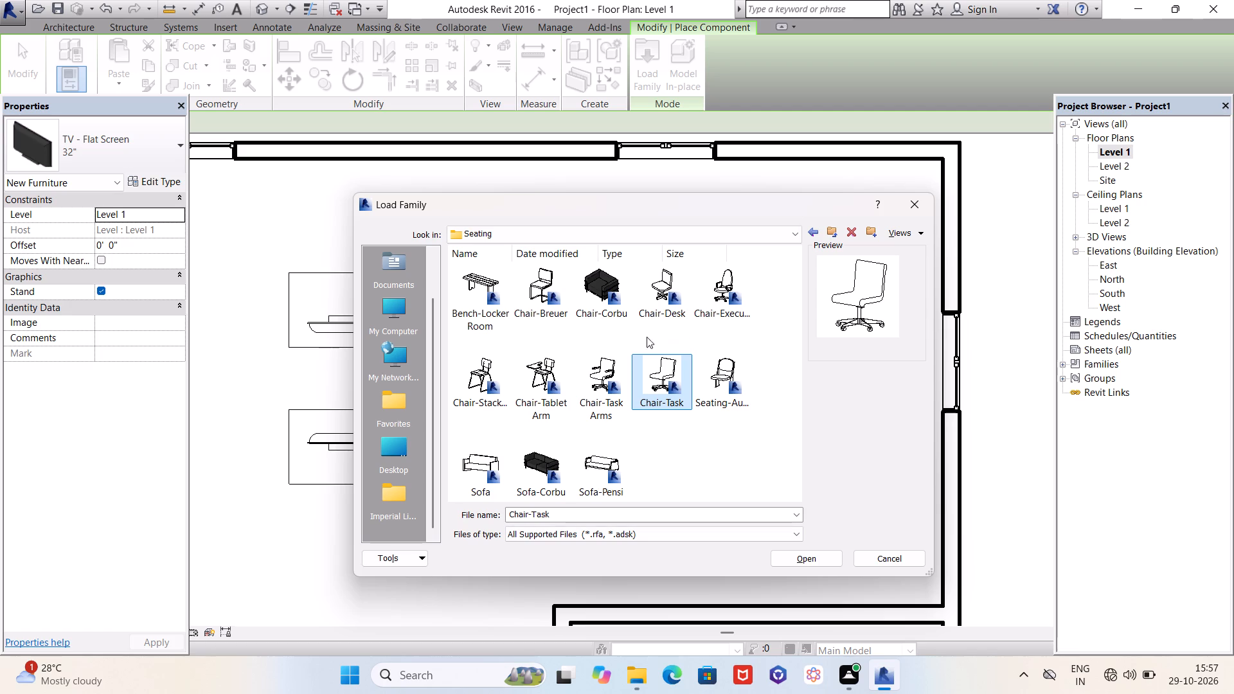
left_click(591, 363)
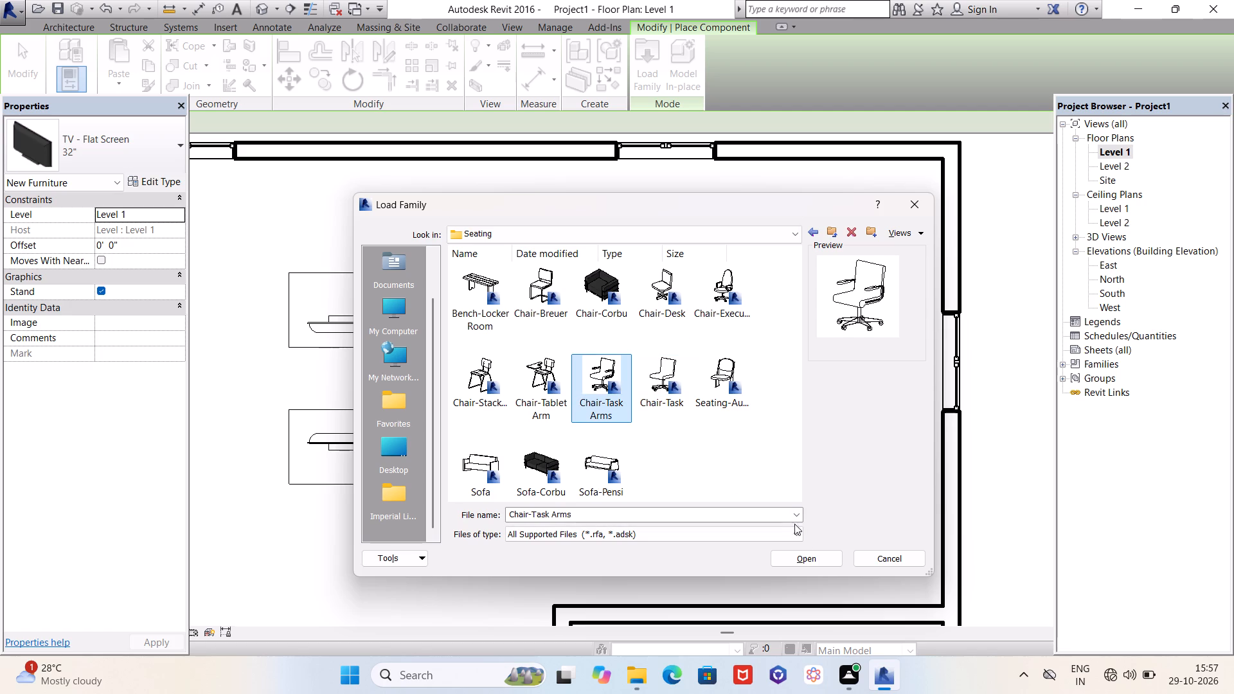
left_click(810, 558)
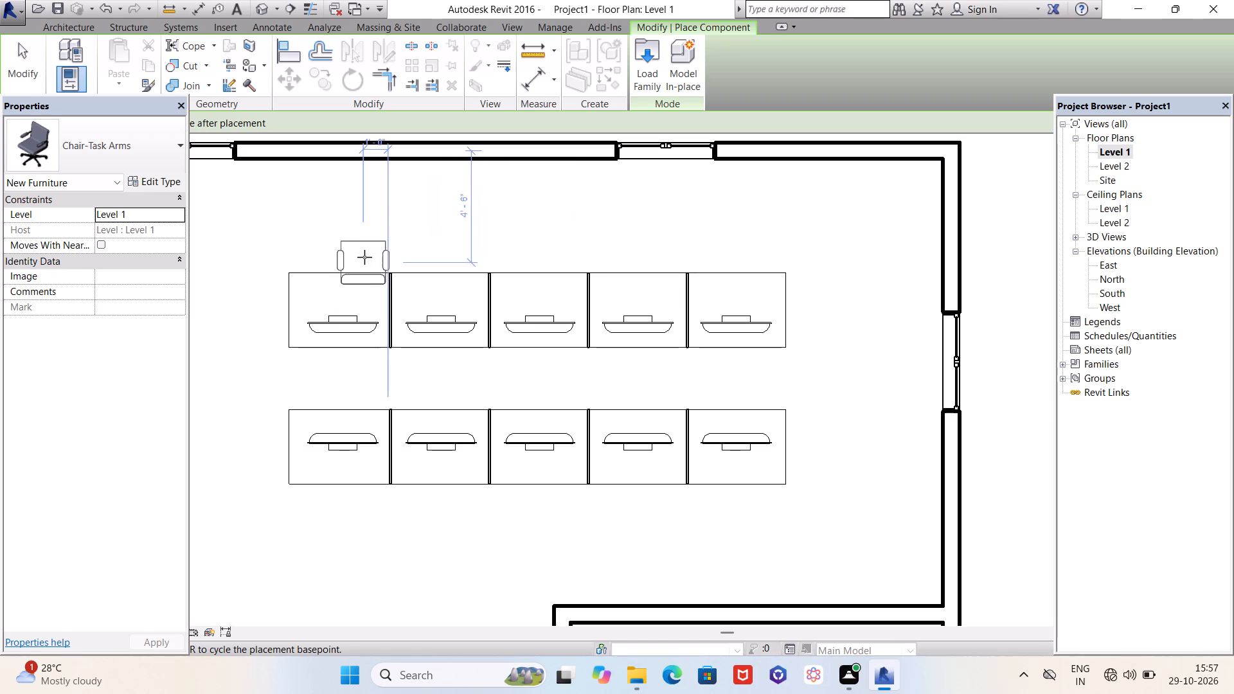
Place a task chair facing the counter at the outer edge of the westernmost bay of each counter row, centred on the TV.
key("space")
key("space")
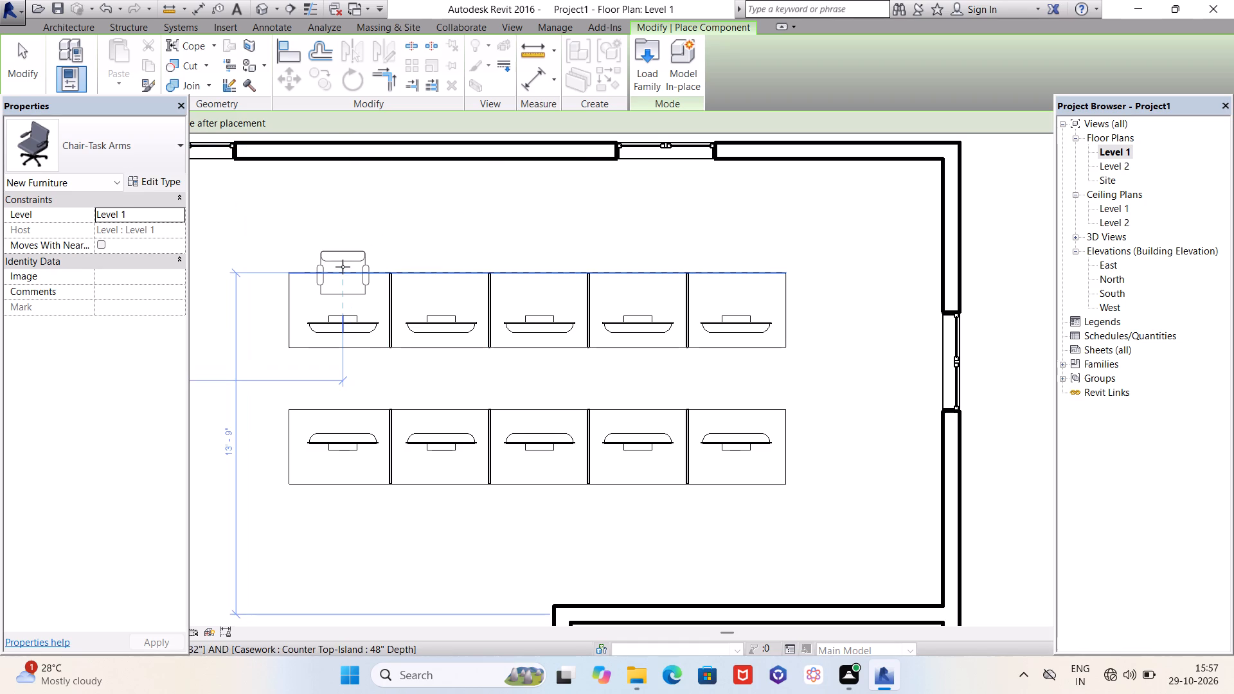
left_click(343, 267)
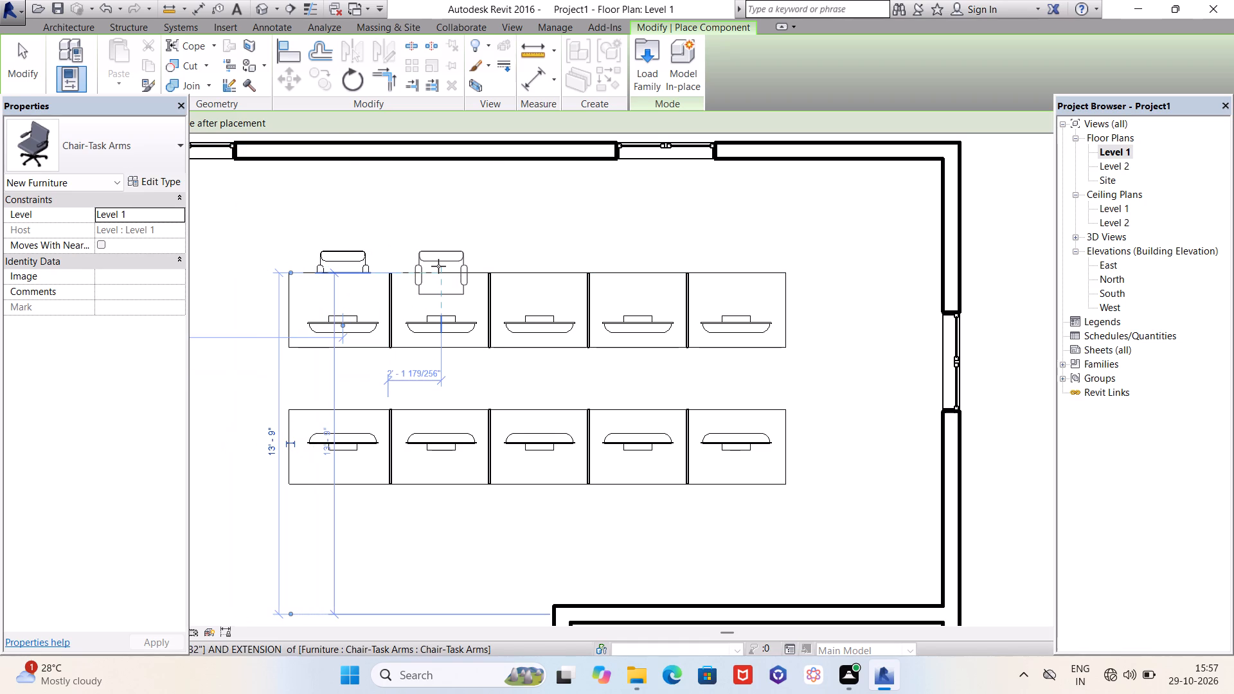
key("Escape")
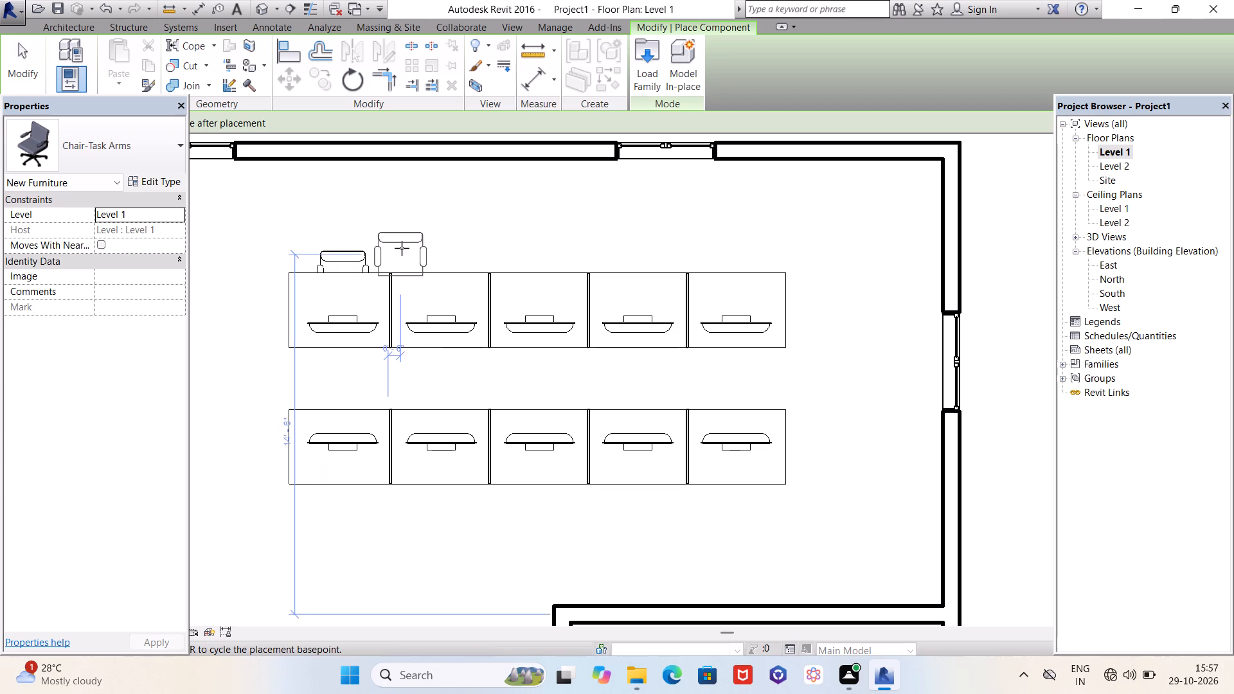
key("space")
key("space")
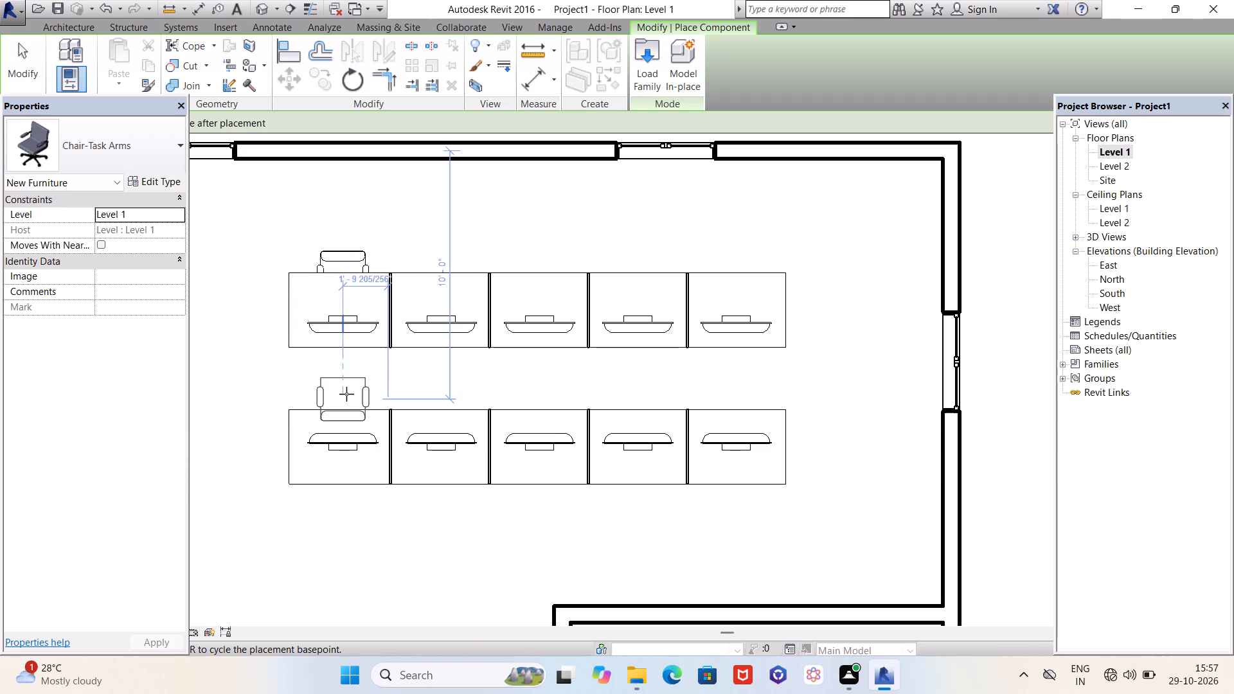
left_click(338, 483)
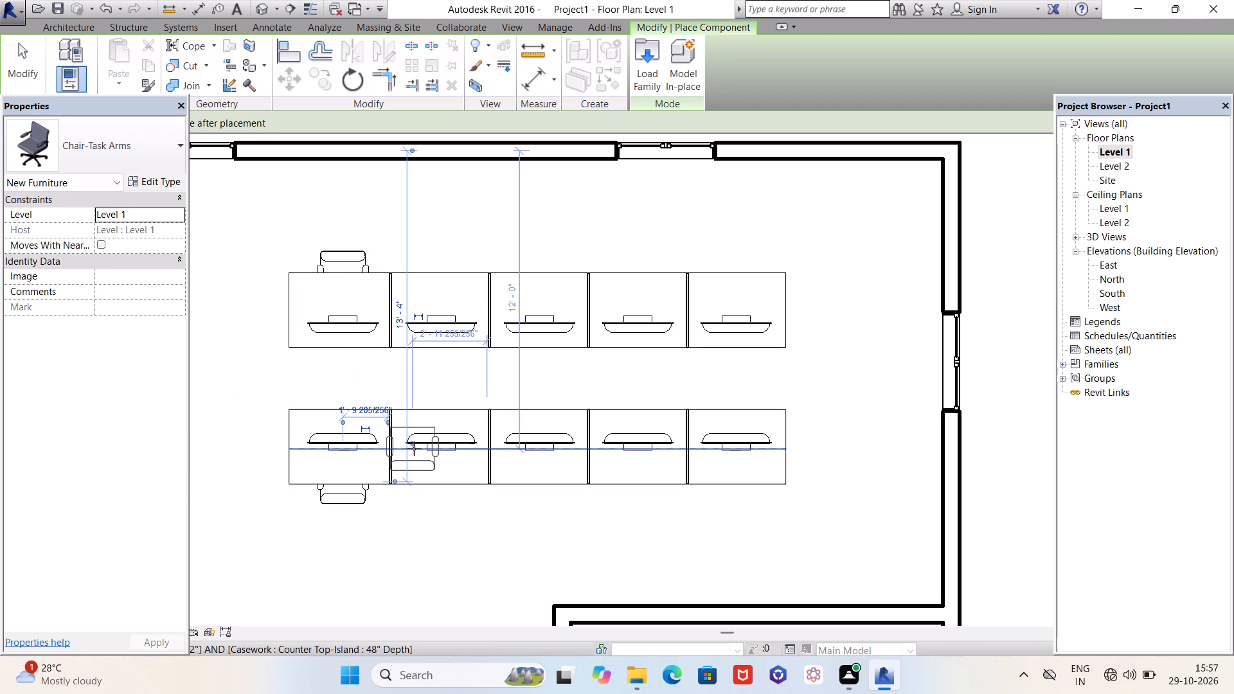
key("Escape")
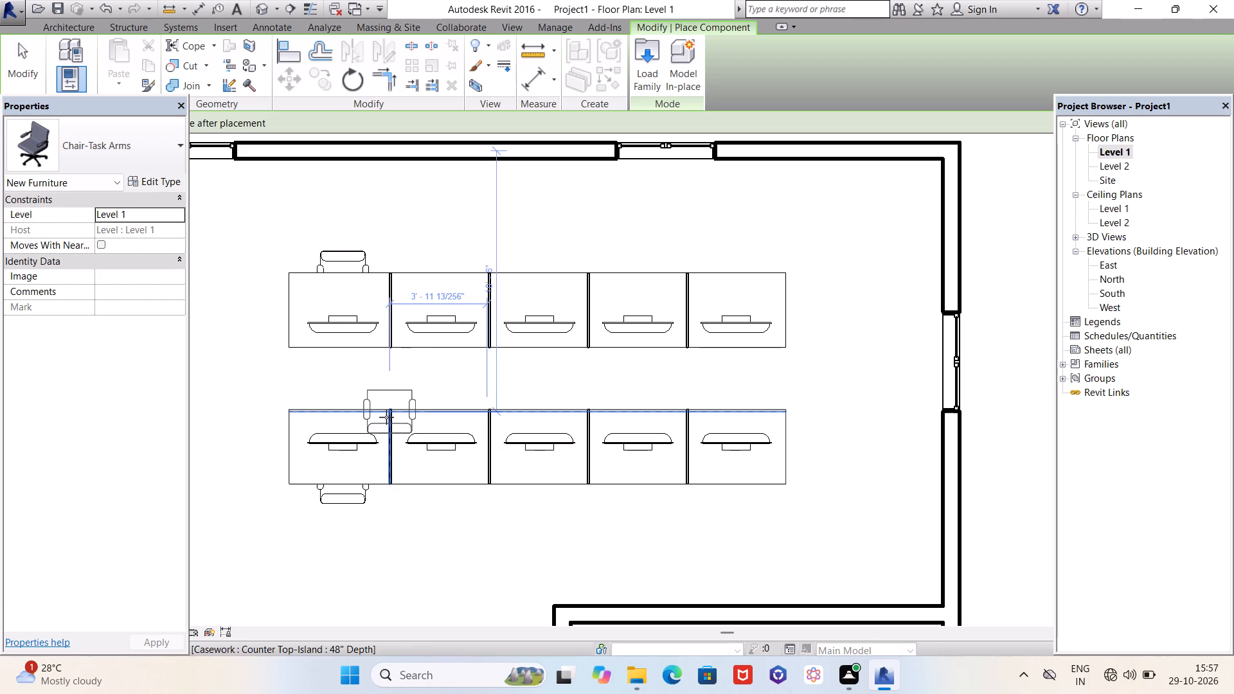
key("Escape")
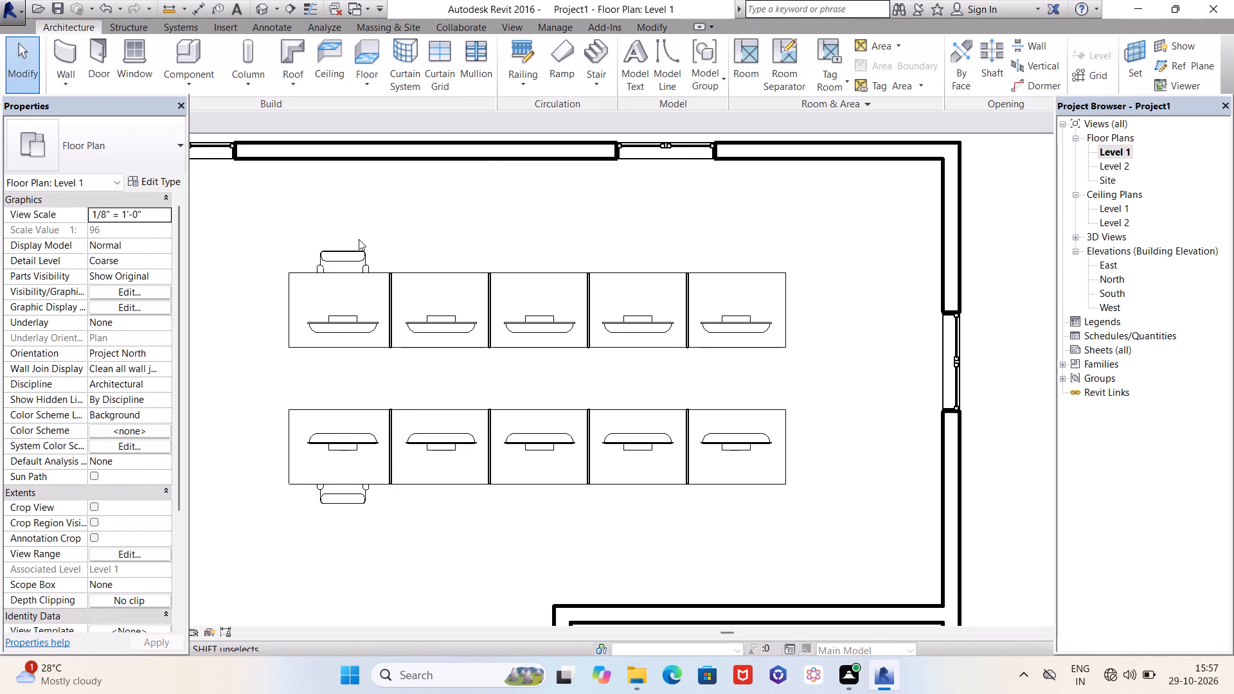
Array both task chairs linearly eastward along the counter rows, 5 in number, with the last 16'-0" away in the easternmost bays.
left_click(340, 254)
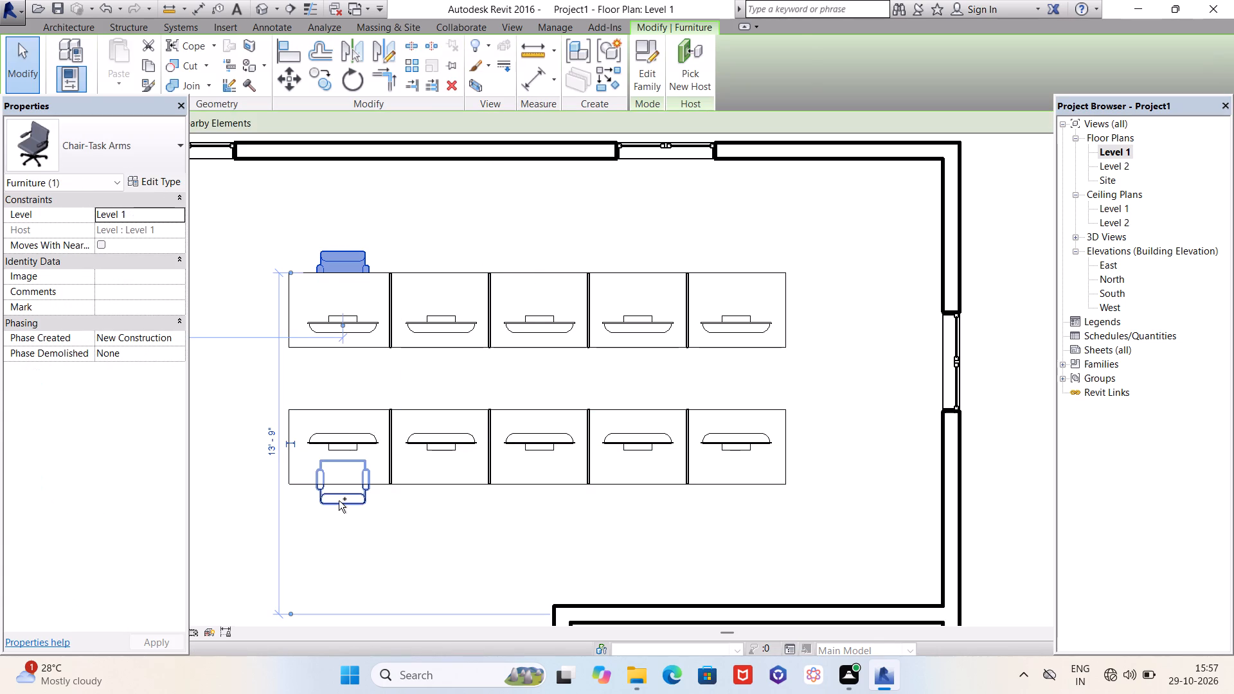
left_click(339, 501, "ctrl")
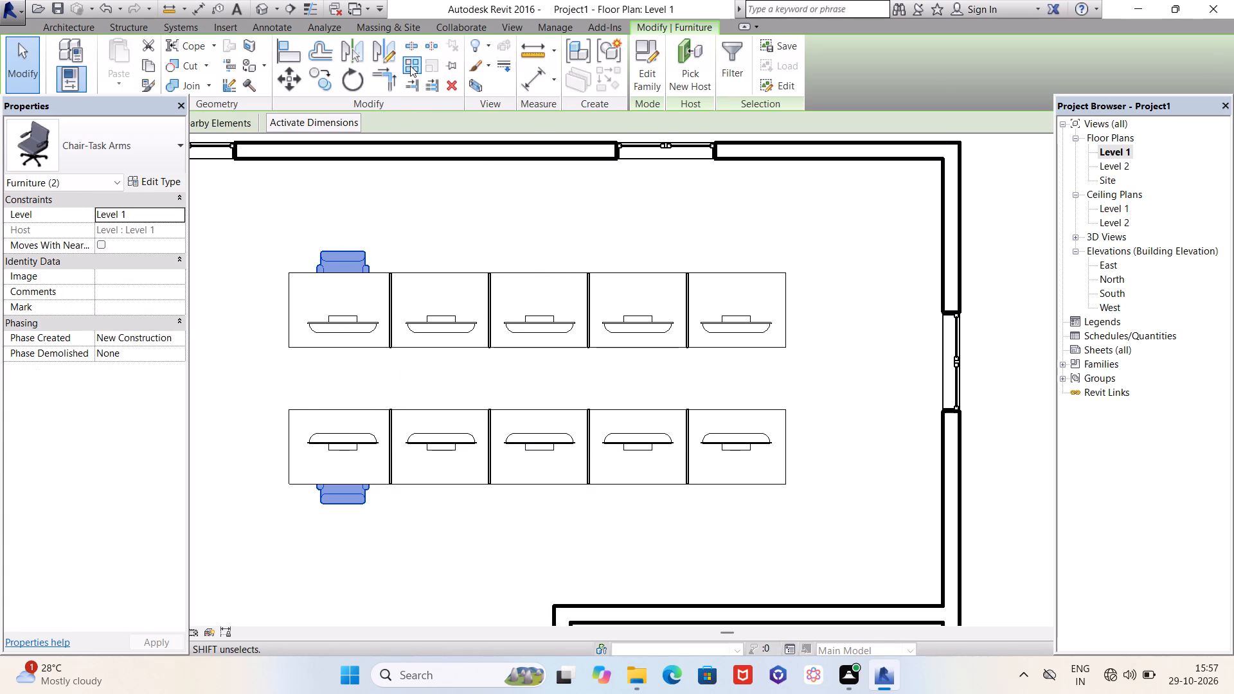
left_click(410, 66)
scroll(311, 251, "up", 3)
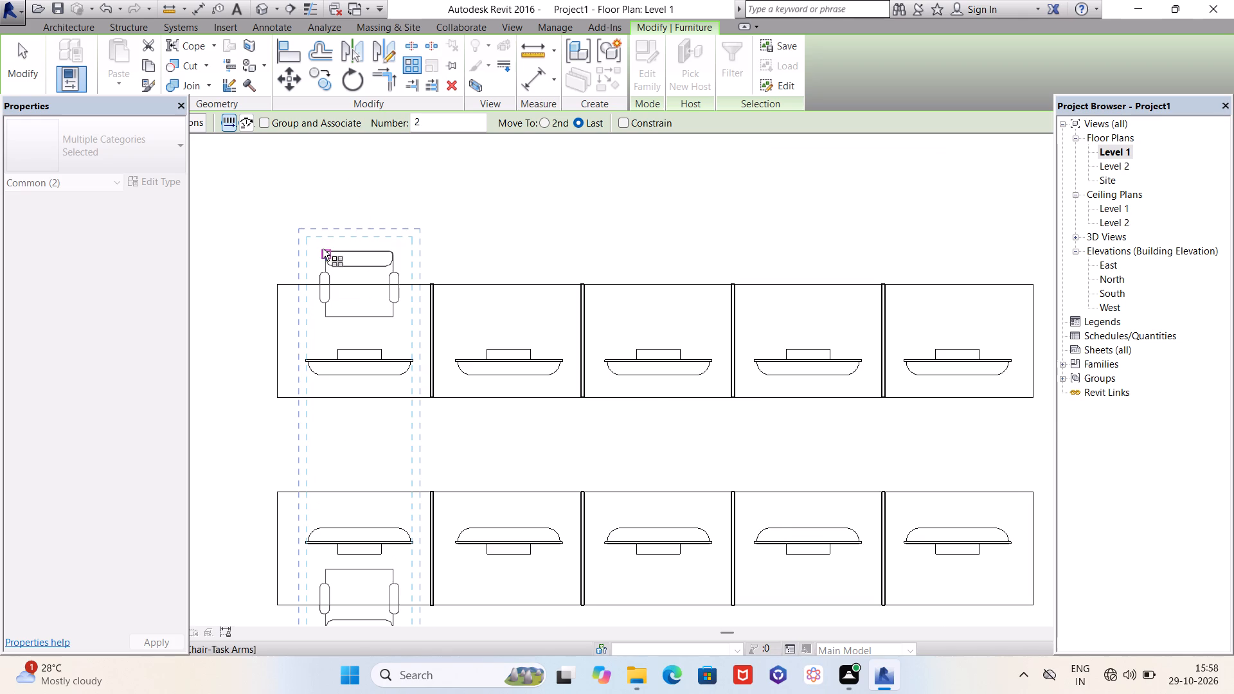
scroll(324, 249, "up", 4)
left_click_drag(430, 125, 421, 123)
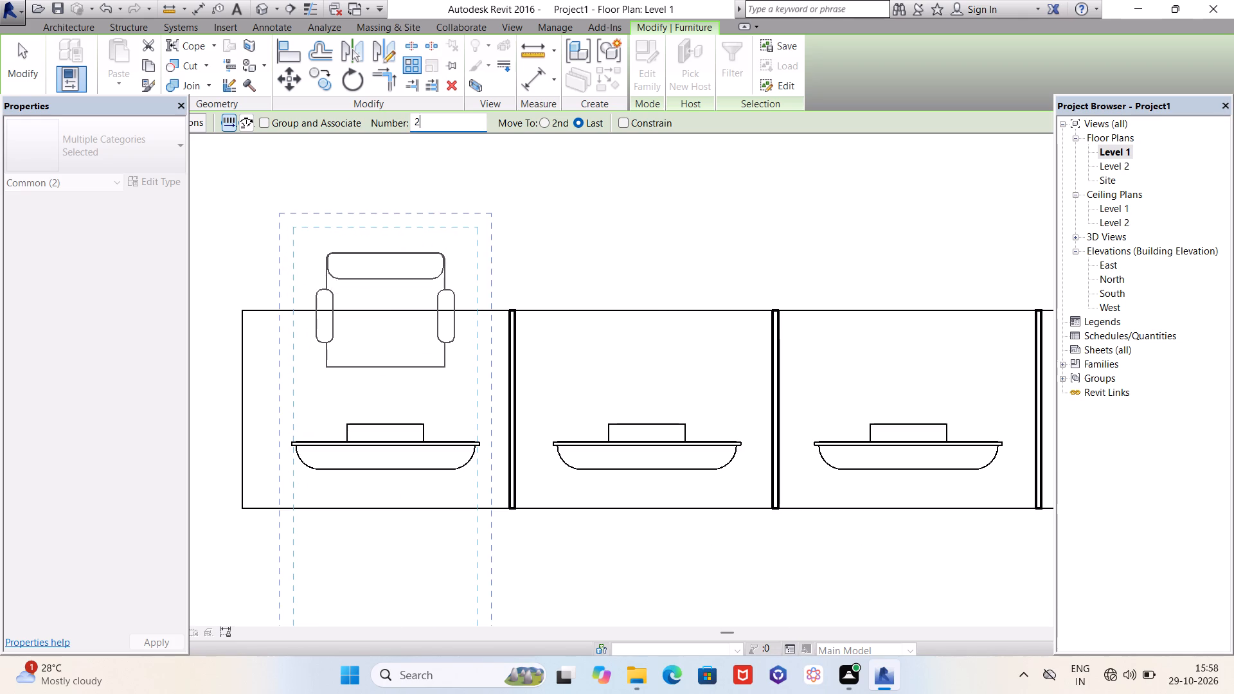
left_click_drag(421, 123, 420, 123)
left_click_drag(421, 122, 409, 121)
key("5")
scroll(332, 252, "up", 2)
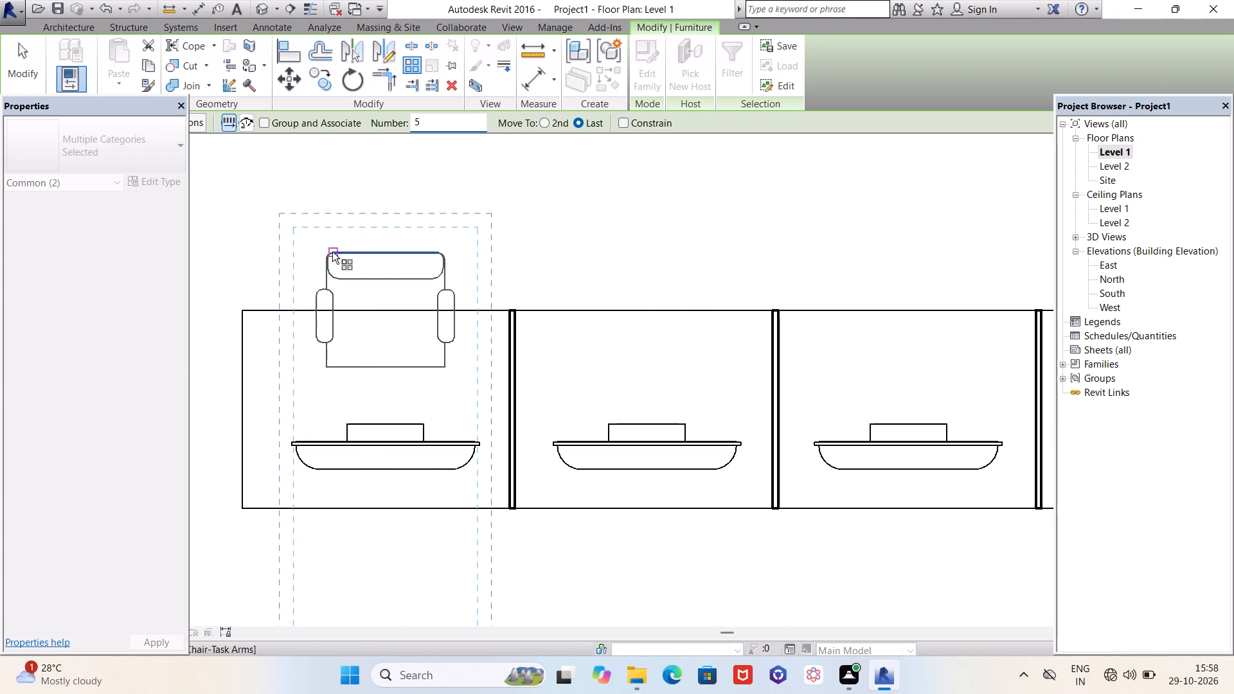
scroll(332, 252, "up", 3)
left_click(319, 260)
scroll(319, 260, "down", 2)
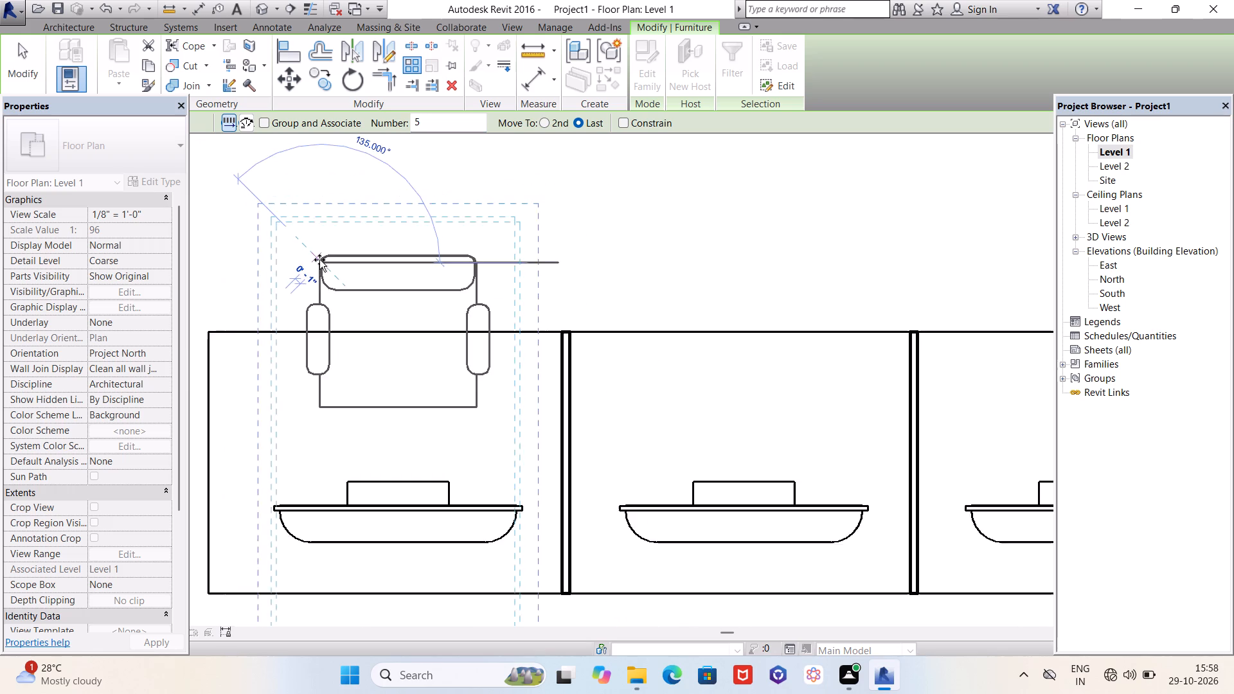
scroll(319, 260, "down", 11)
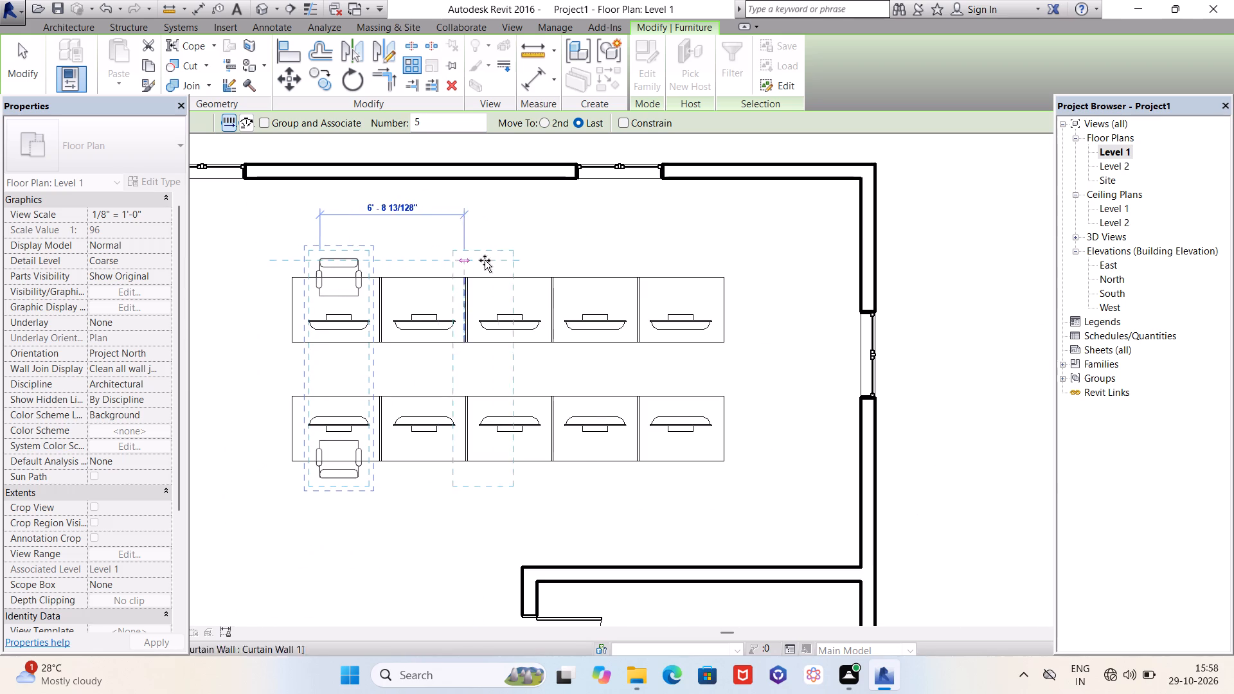
scroll(663, 260, "up", 6)
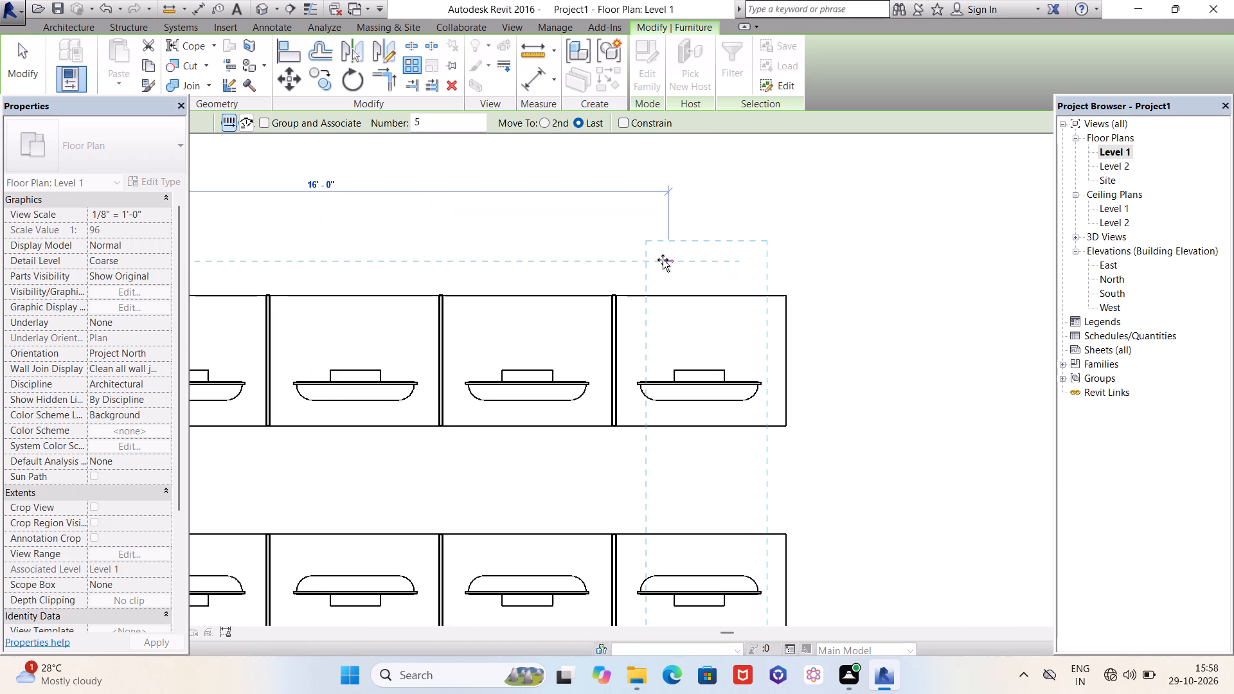
left_click(663, 260)
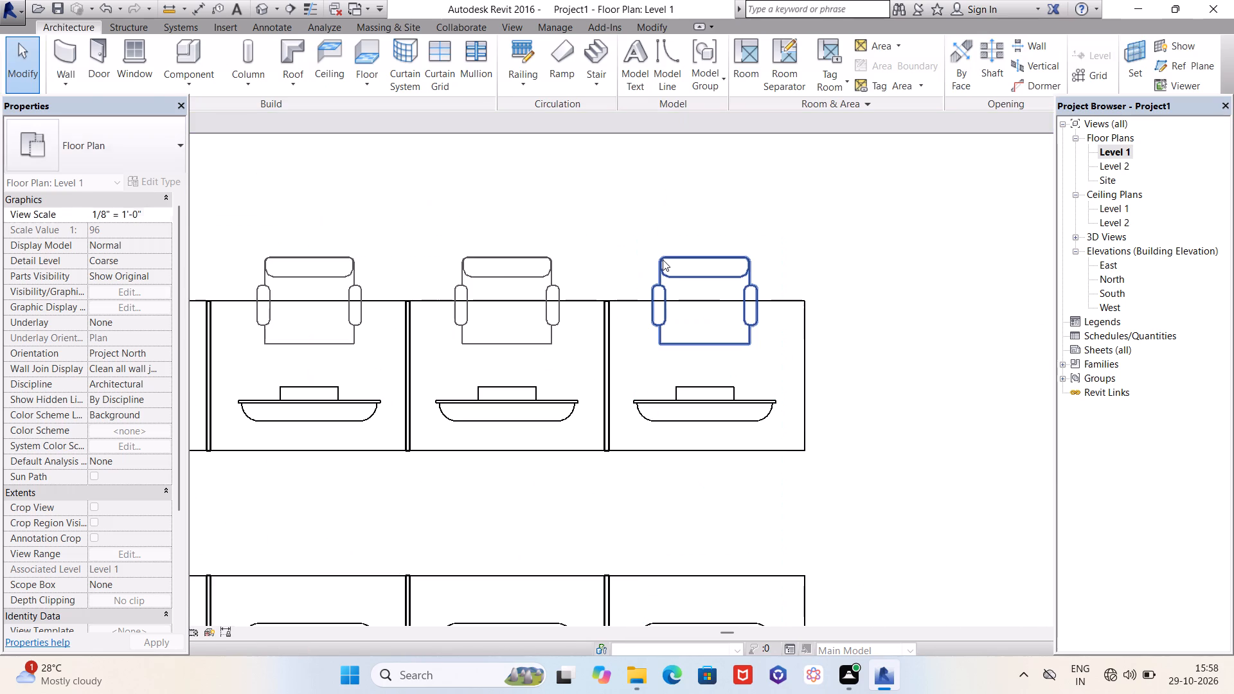
scroll(663, 260, "down", 9)
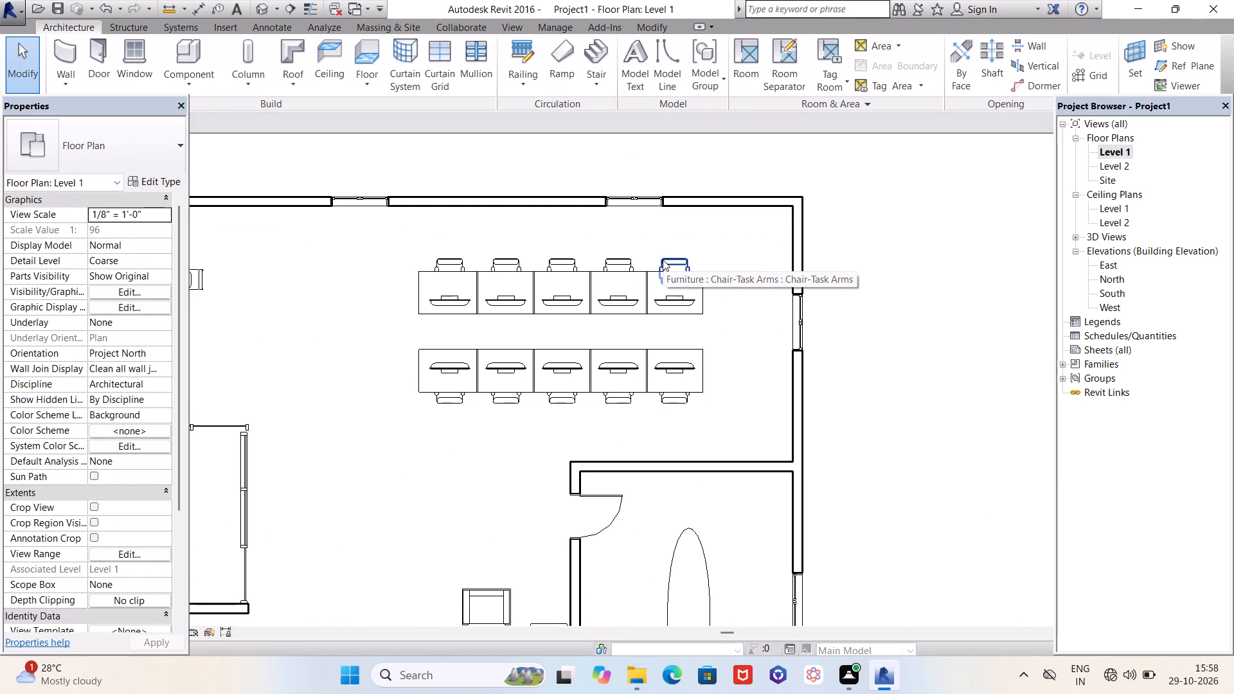
key("Escape")
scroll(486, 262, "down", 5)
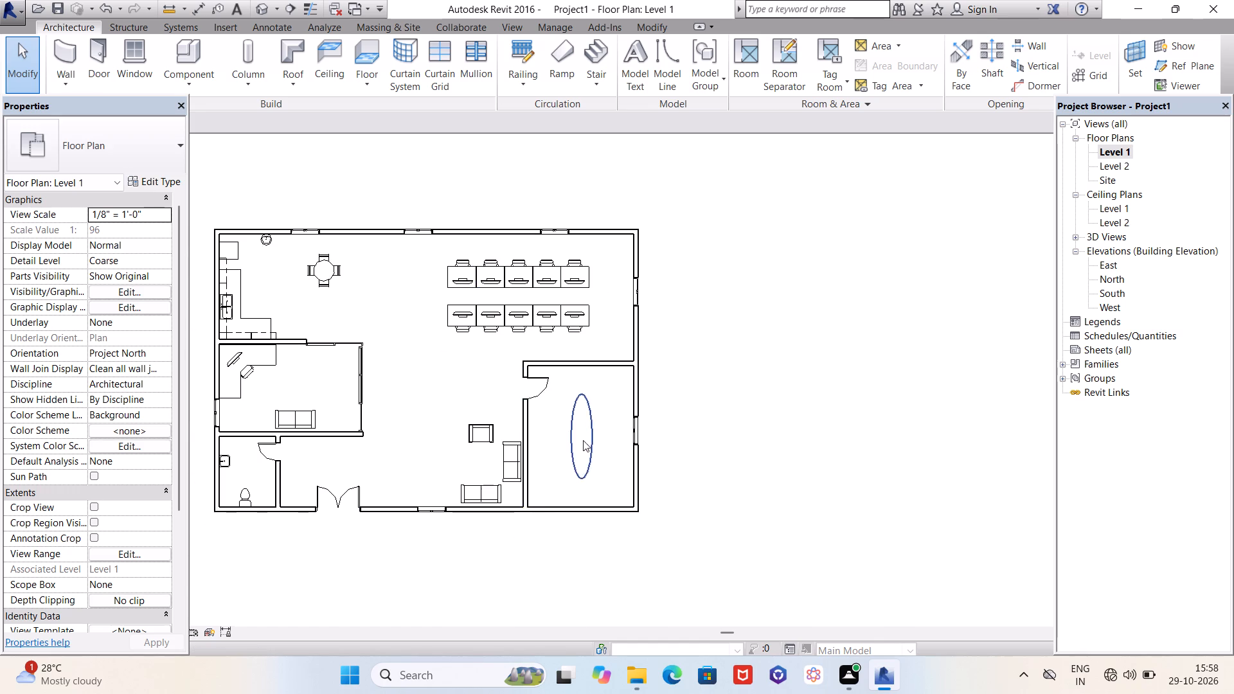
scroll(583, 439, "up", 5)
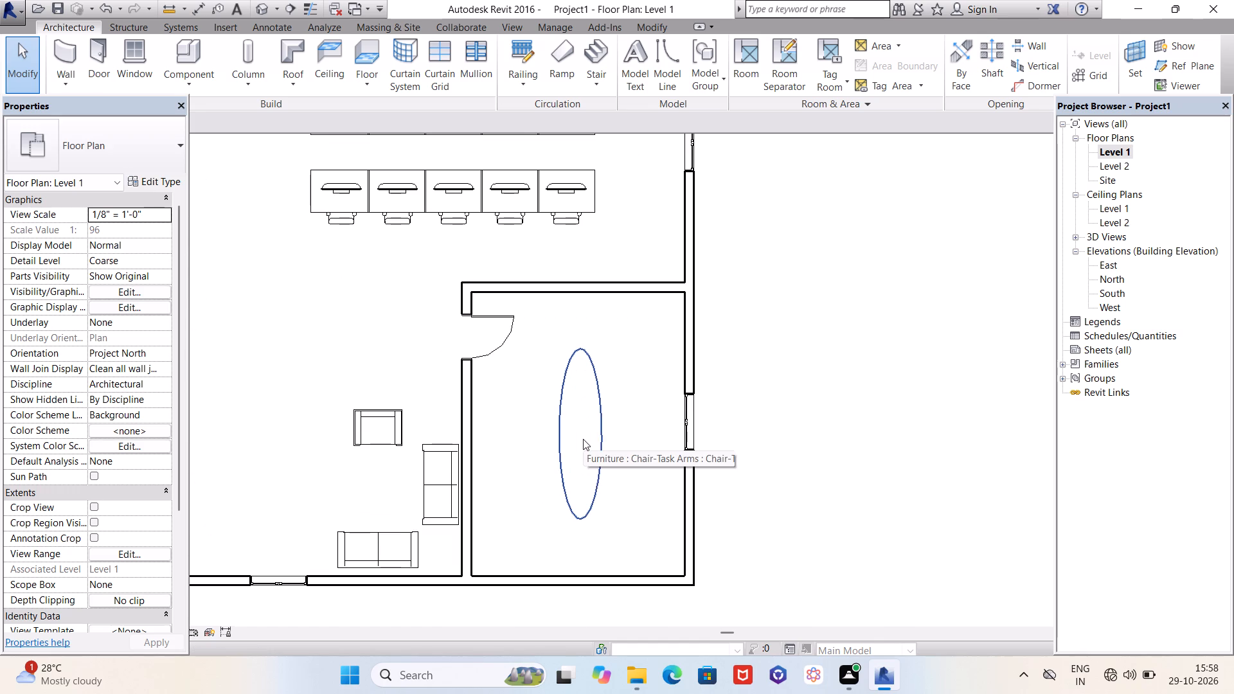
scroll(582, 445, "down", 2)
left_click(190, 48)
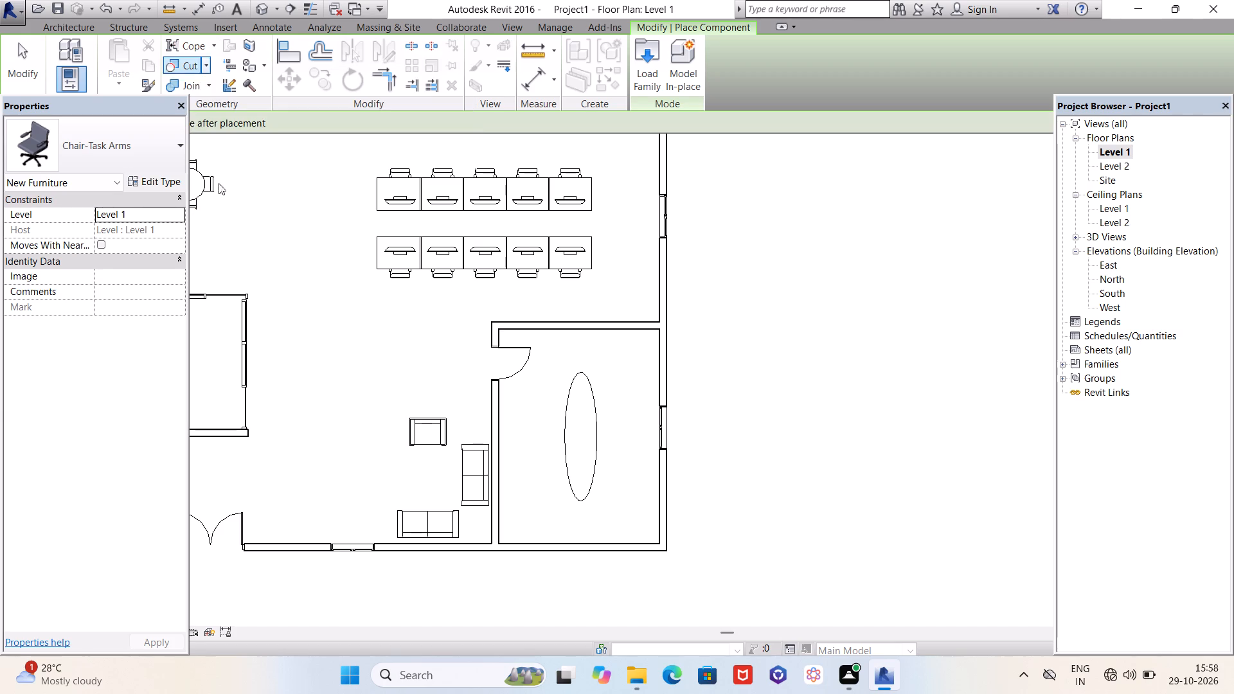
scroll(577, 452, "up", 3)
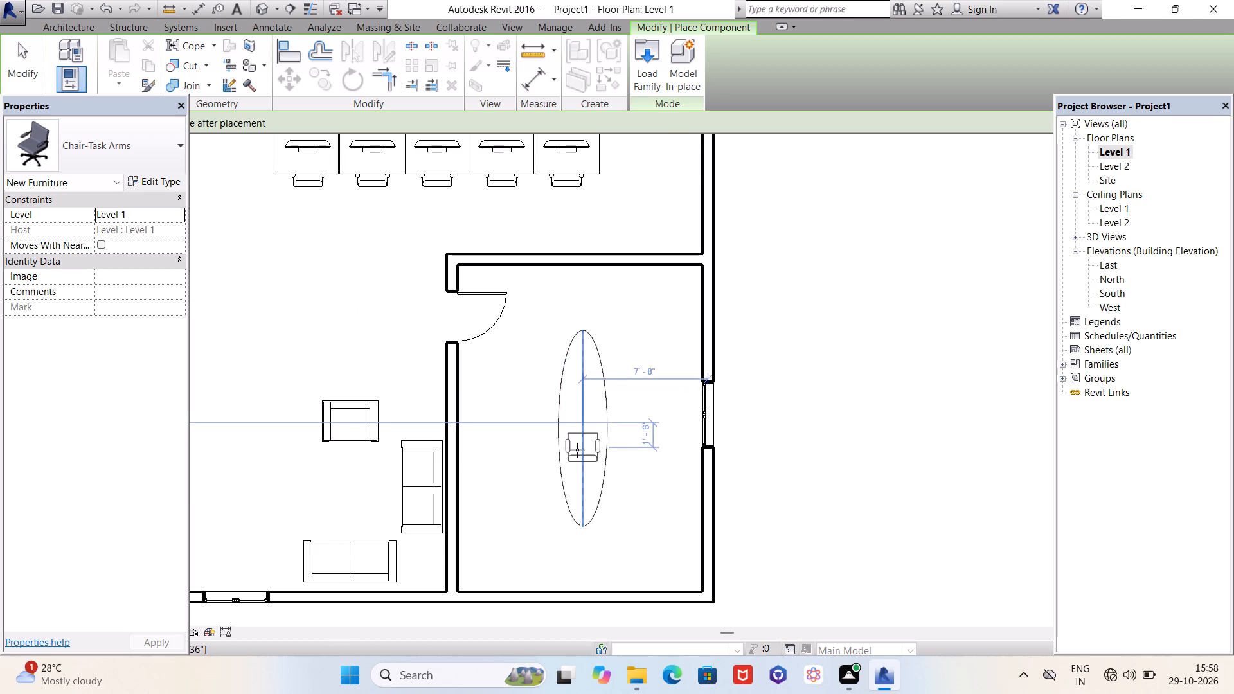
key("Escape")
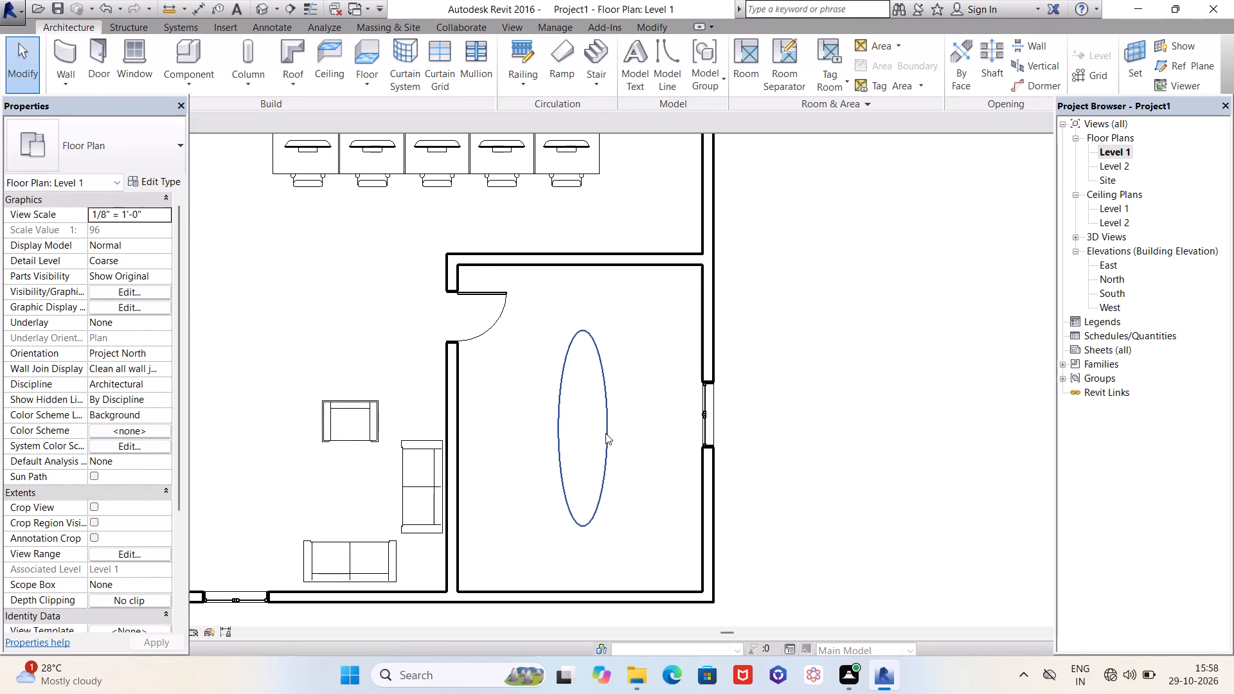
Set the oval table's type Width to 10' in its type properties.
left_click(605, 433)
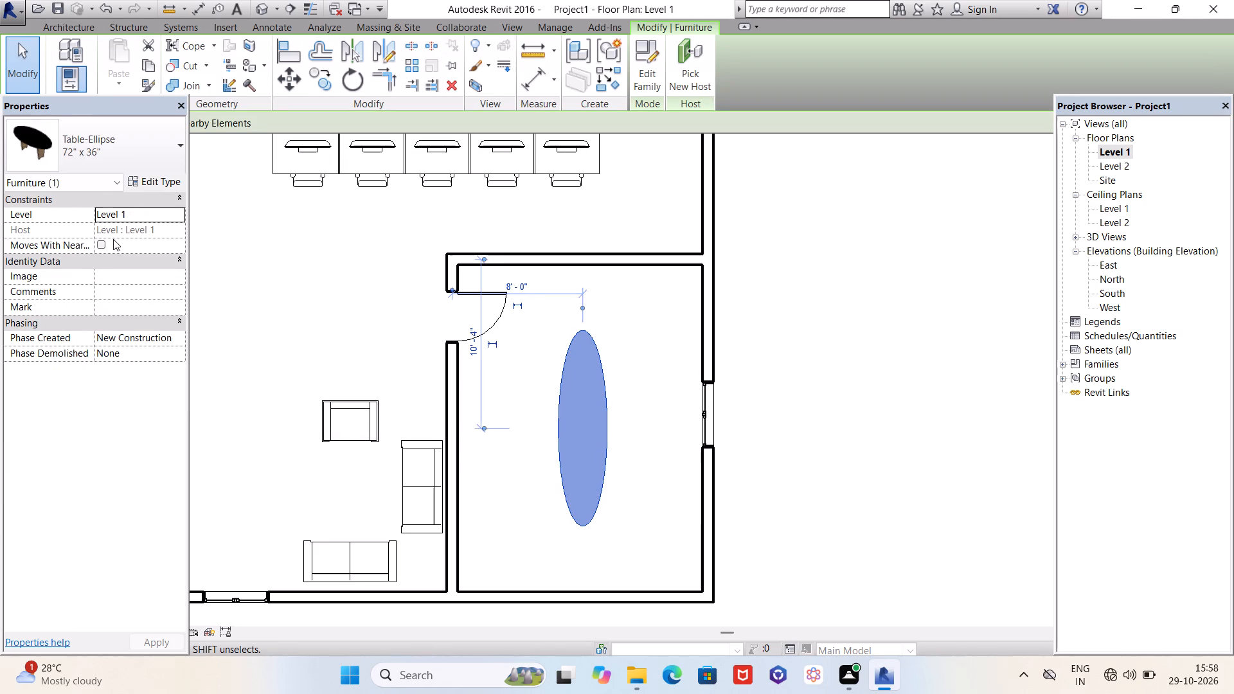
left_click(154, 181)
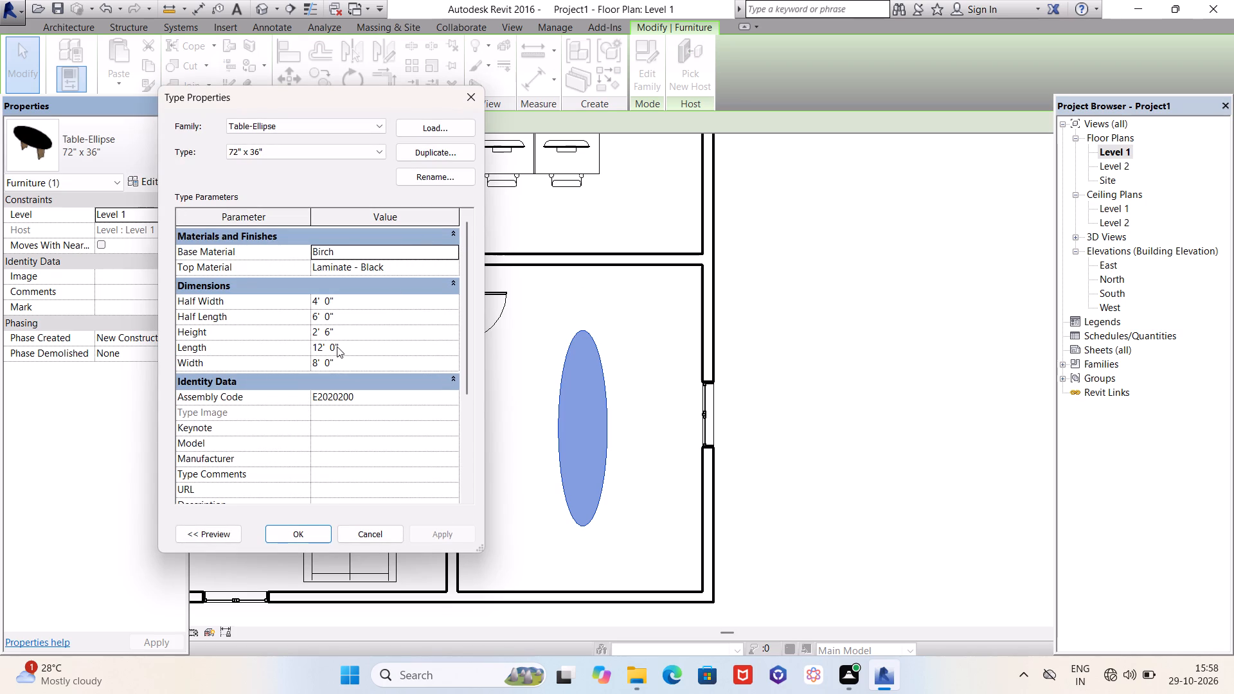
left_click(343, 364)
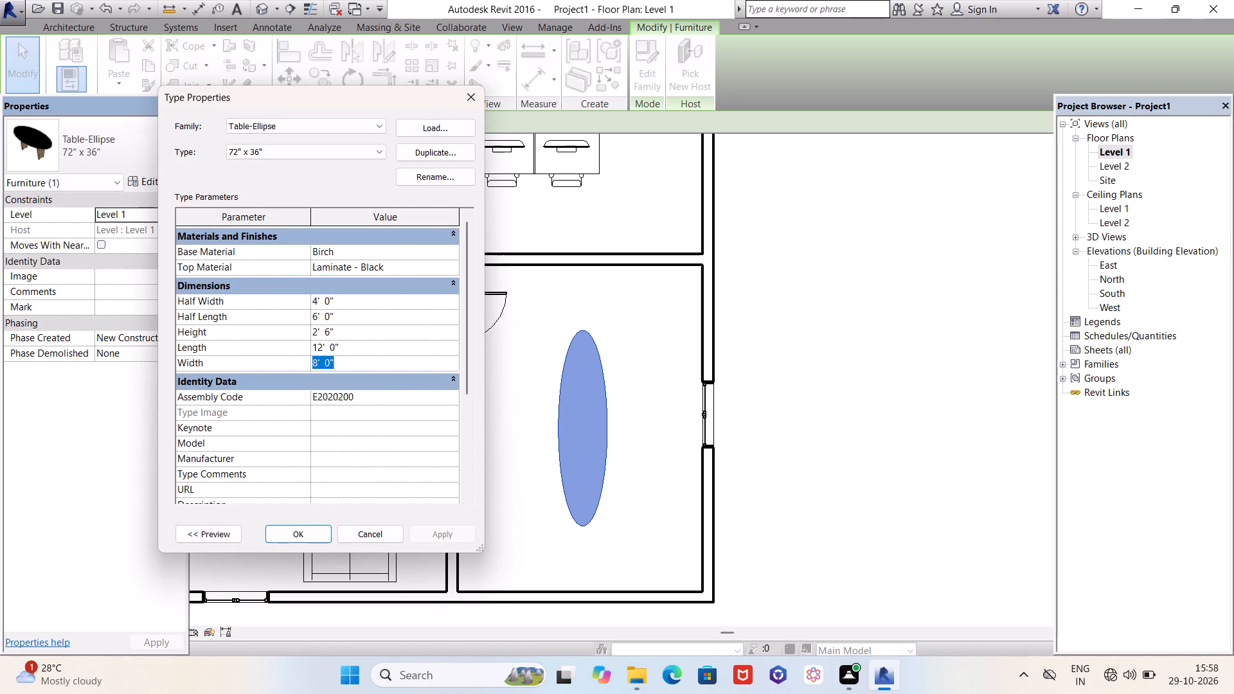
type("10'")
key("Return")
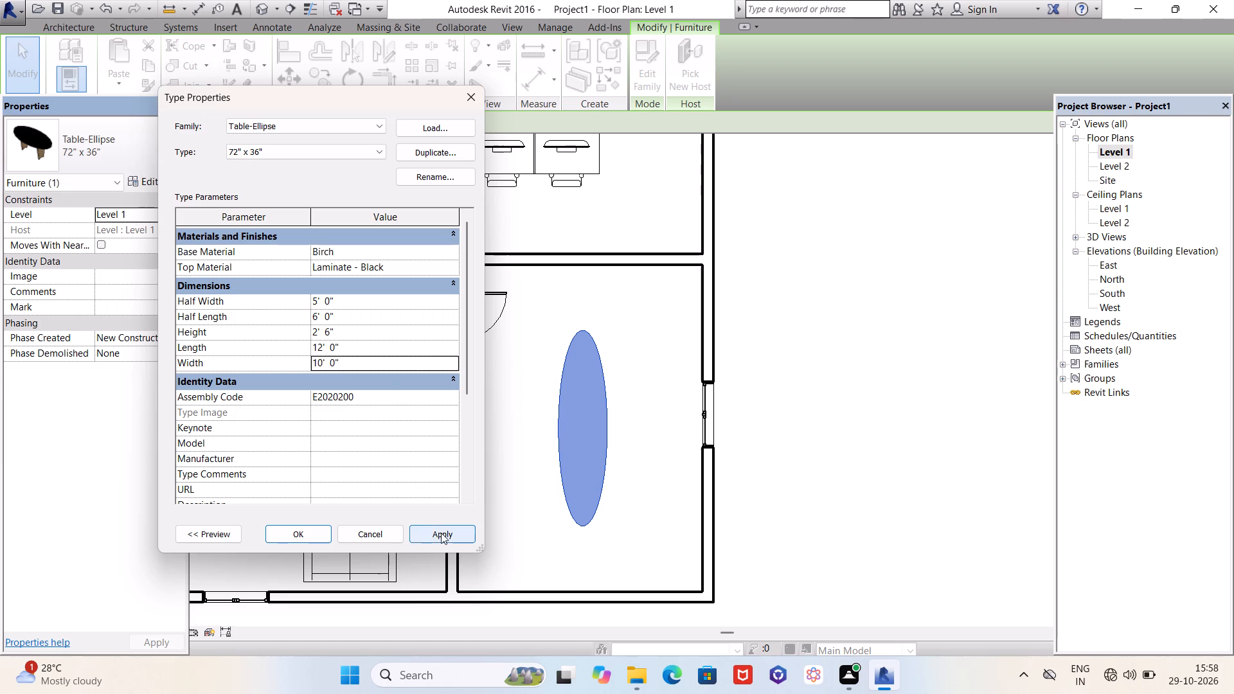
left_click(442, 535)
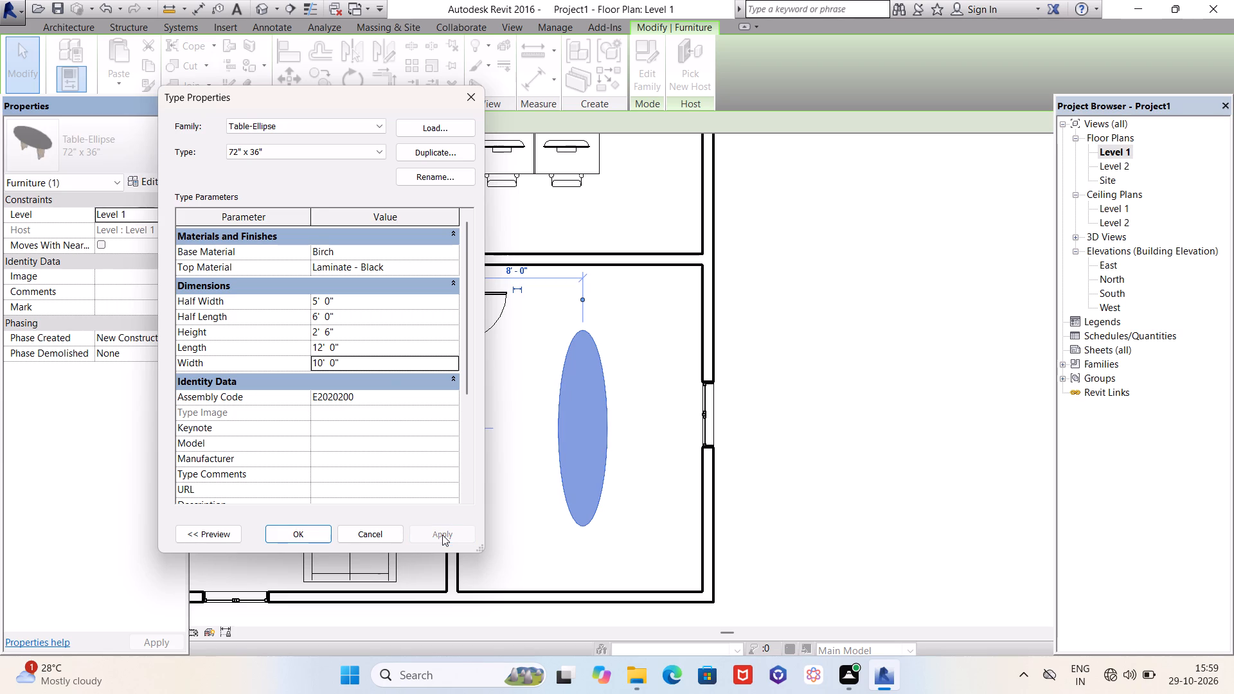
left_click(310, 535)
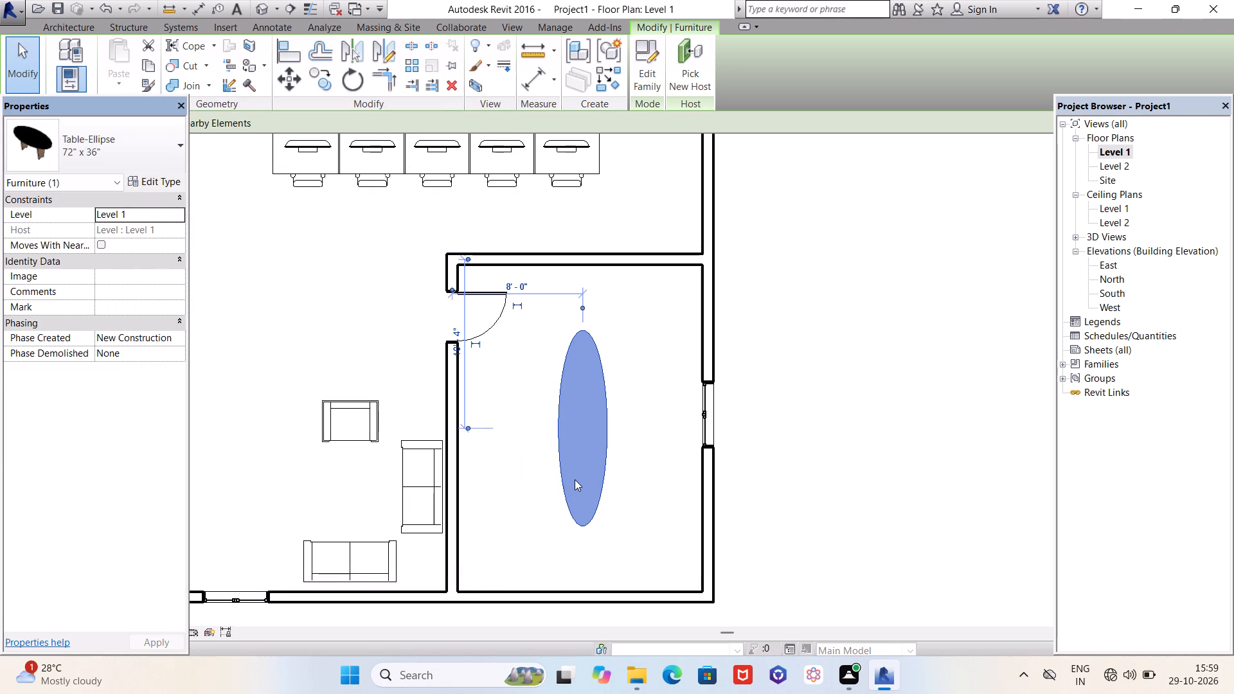
Examine the oval table's shape and fit within the southeast room in the default 3D view.
scroll(575, 474, "up", 5)
scroll(503, 456, "down", 4)
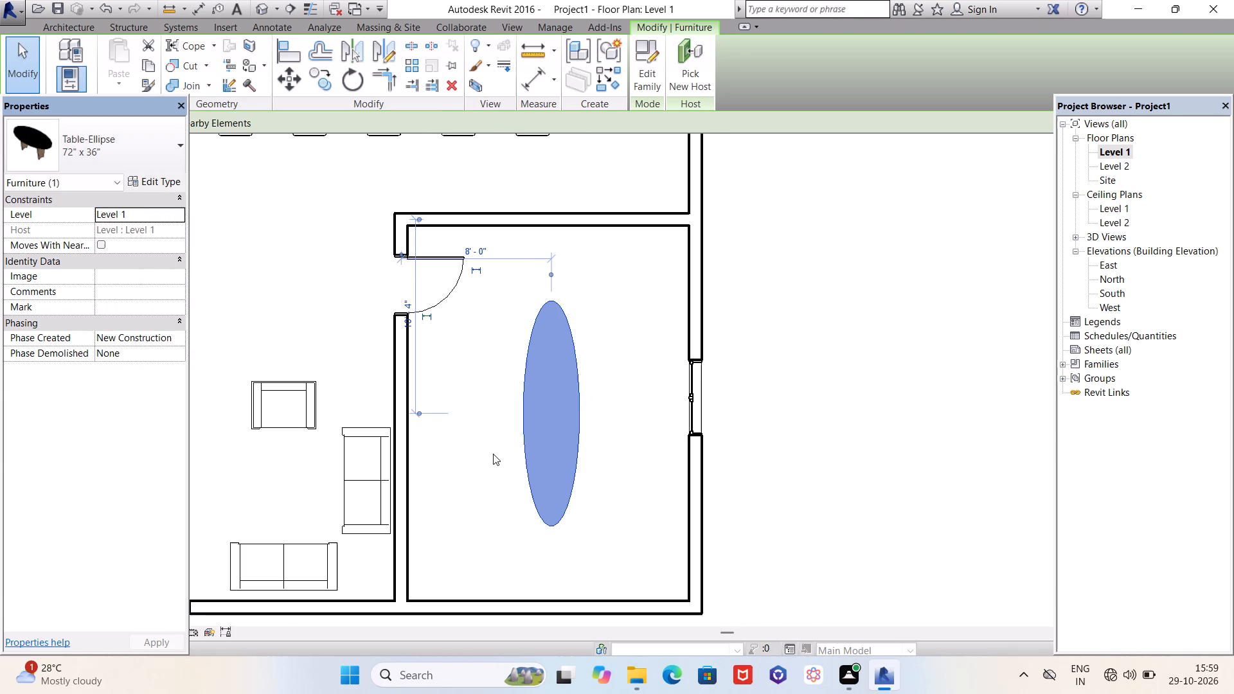
scroll(493, 454, "down", 3)
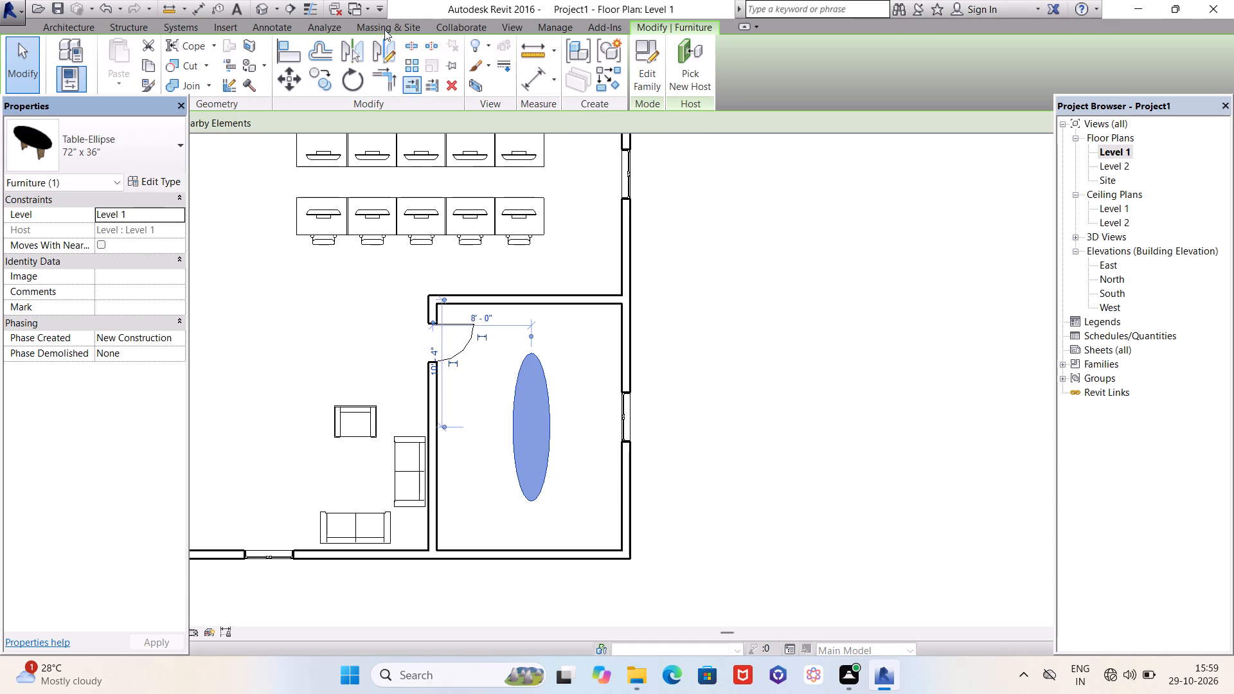
left_click(260, 3)
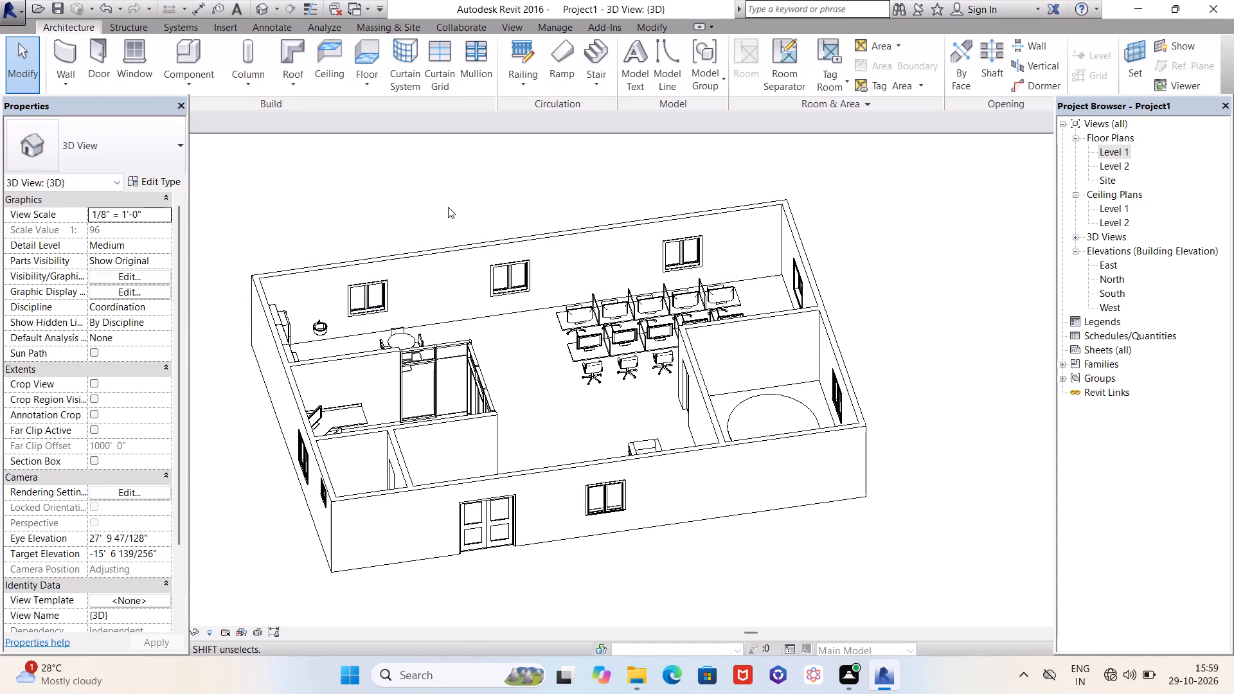
middle_click_drag(447, 206, 462, 468, "shift")
scroll(753, 419, "up", 5)
scroll(464, 369, "down", 4)
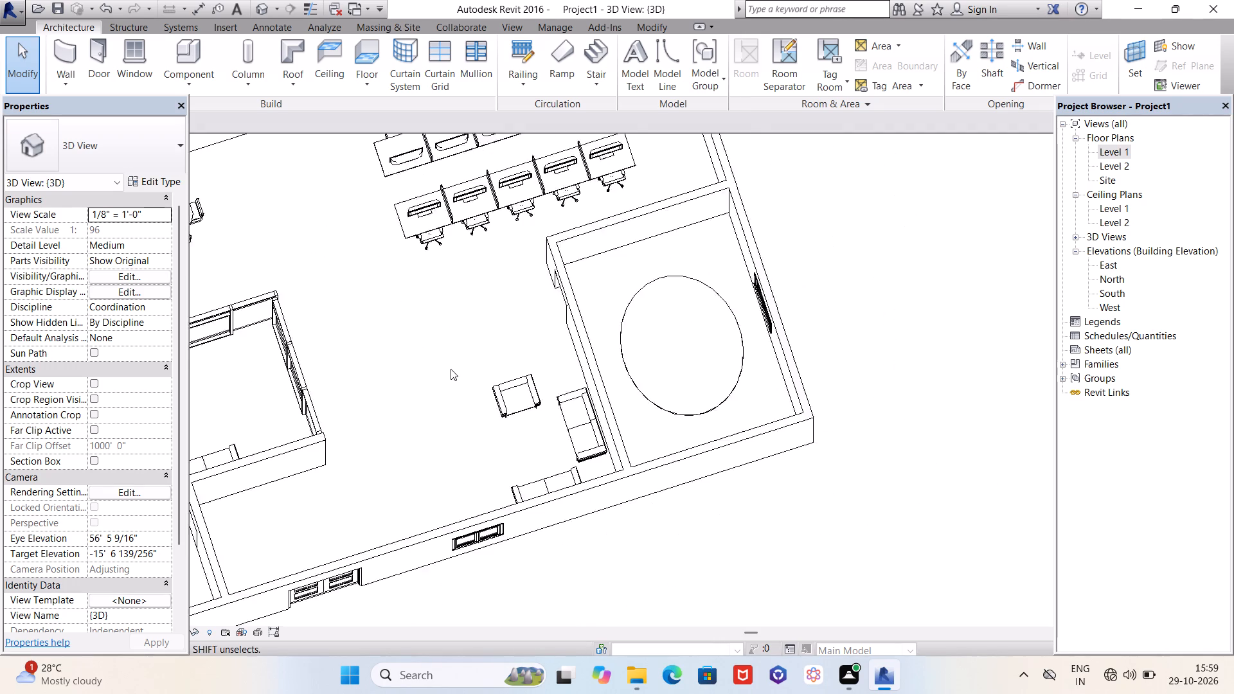
scroll(755, 373, "up", 4)
scroll(607, 375, "down", 3)
middle_click_drag(610, 377, 595, 342, "shift")
scroll(566, 349, "down", 4)
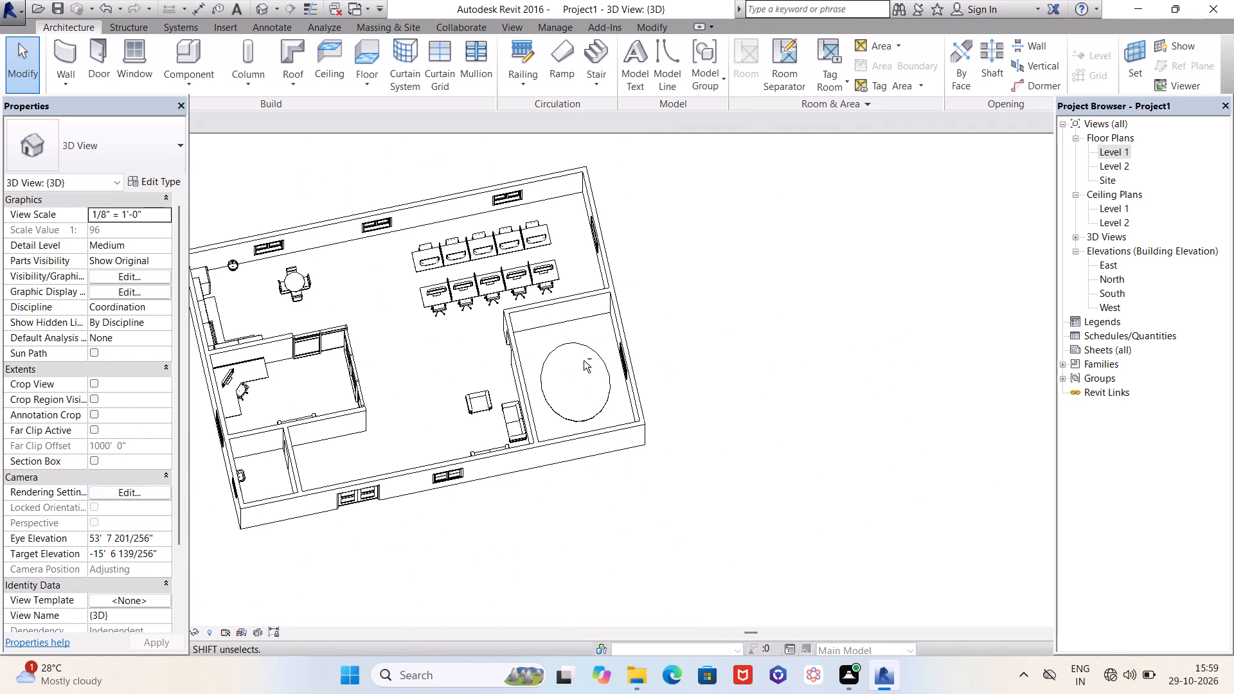
middle_click_drag(538, 378, 528, 364, "shift")
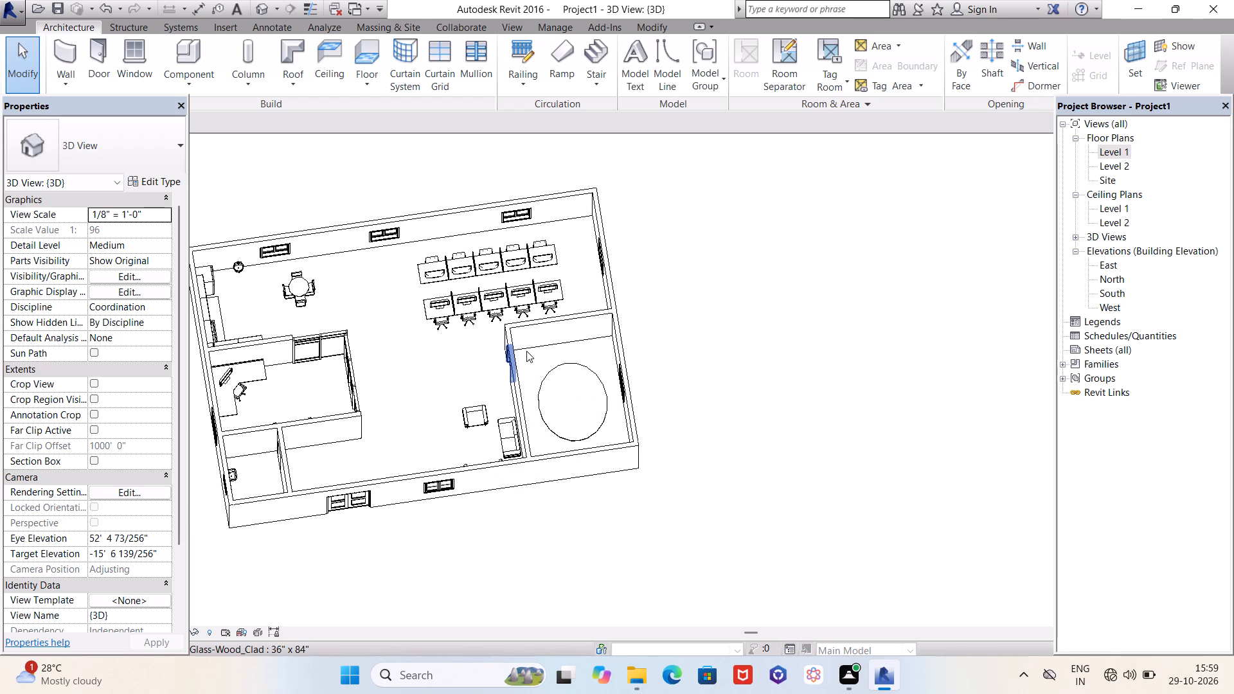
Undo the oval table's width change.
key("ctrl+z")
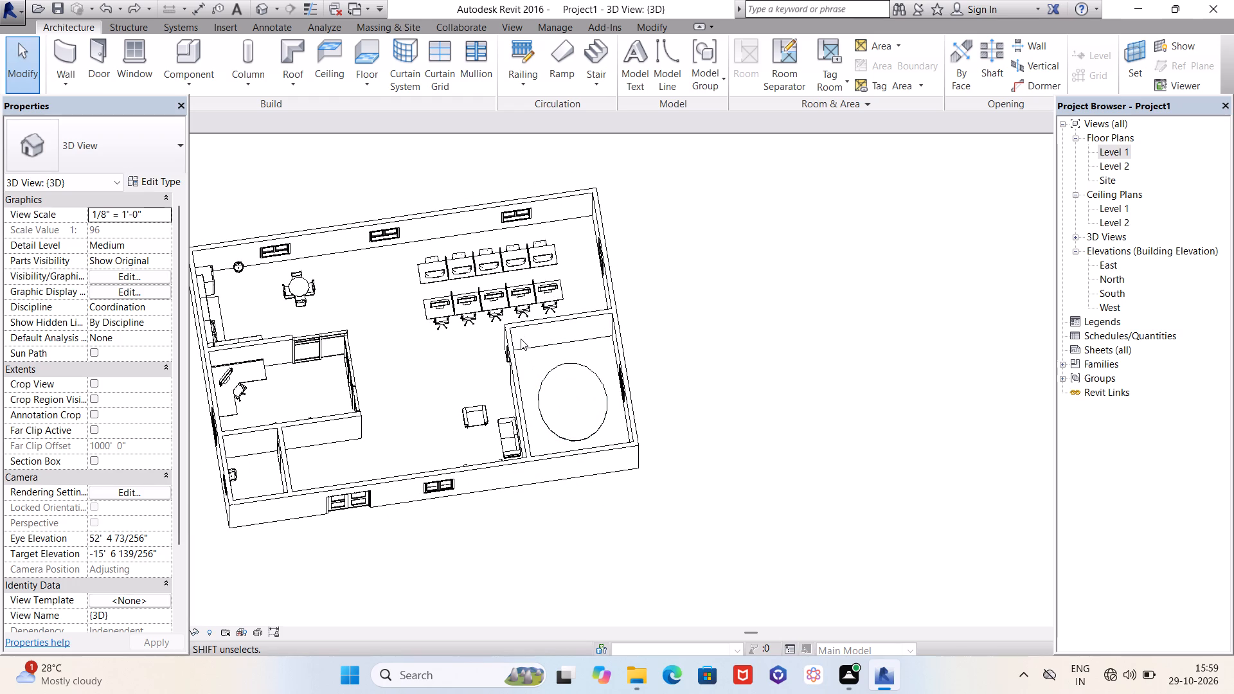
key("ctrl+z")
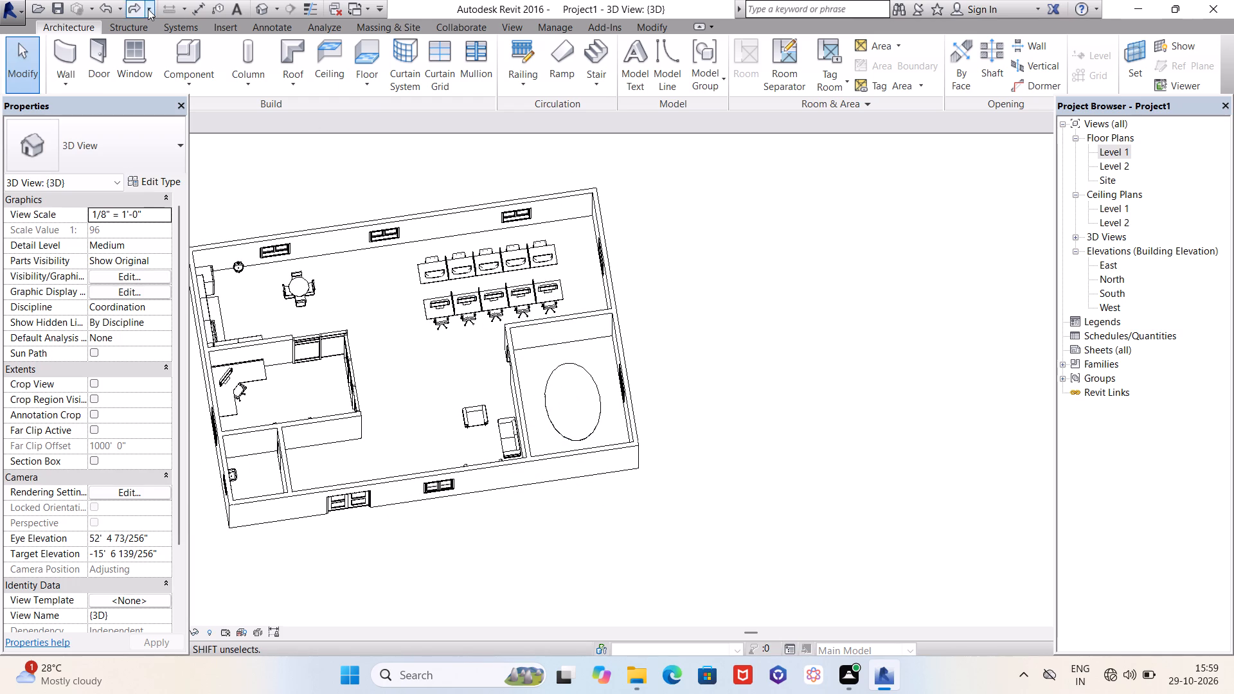
On the Level 1 plan, place three task chairs facing the oval table's west side, about 7'-5", 10'-4" and 13'-2" from the south wall.
double_click(1106, 148)
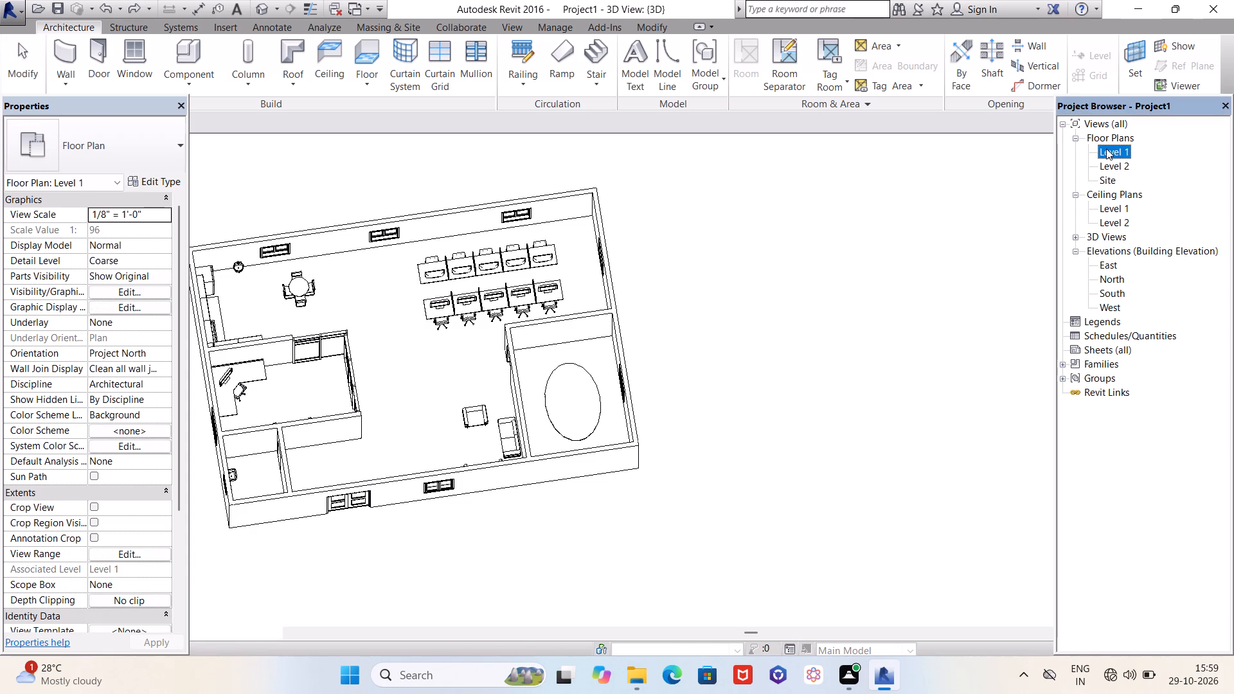
scroll(568, 372, "down", 2)
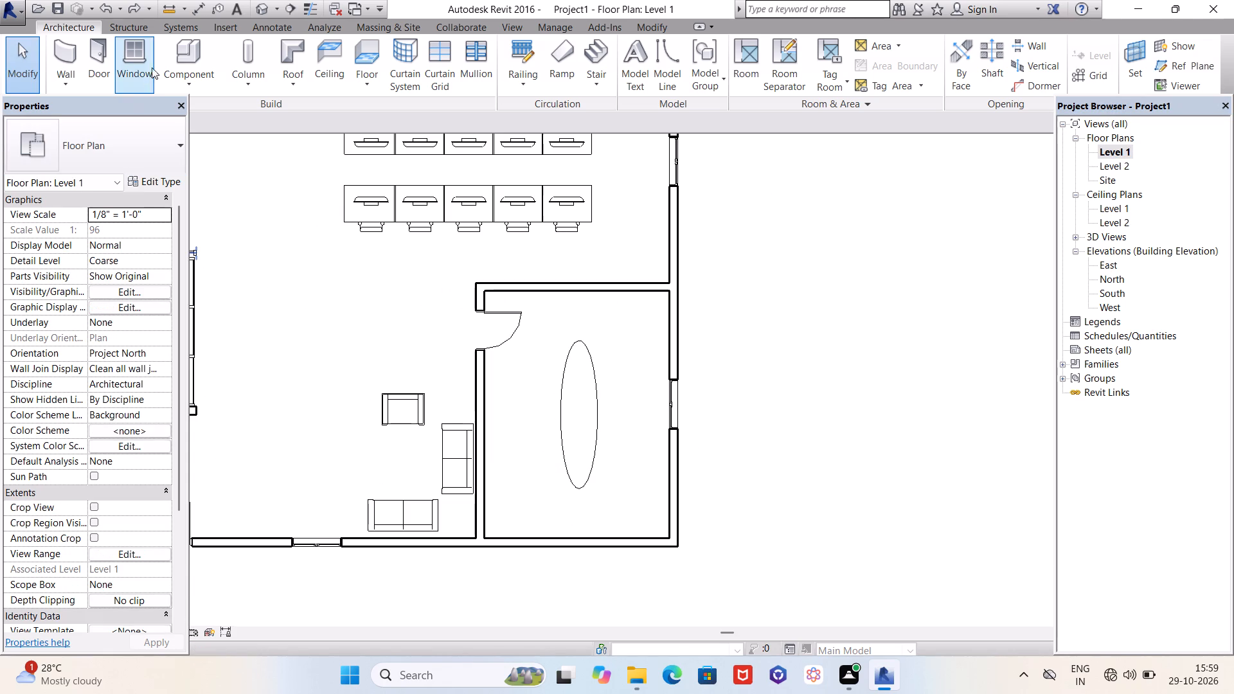
left_click(199, 54)
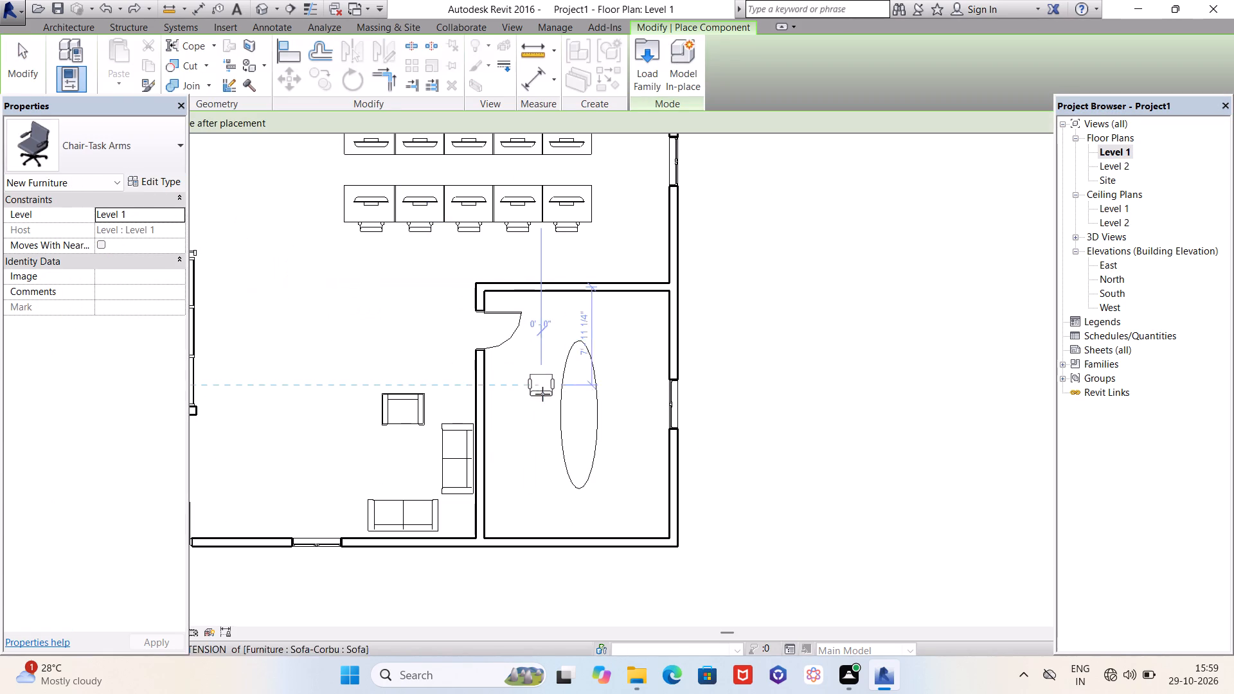
key("space")
key("space")
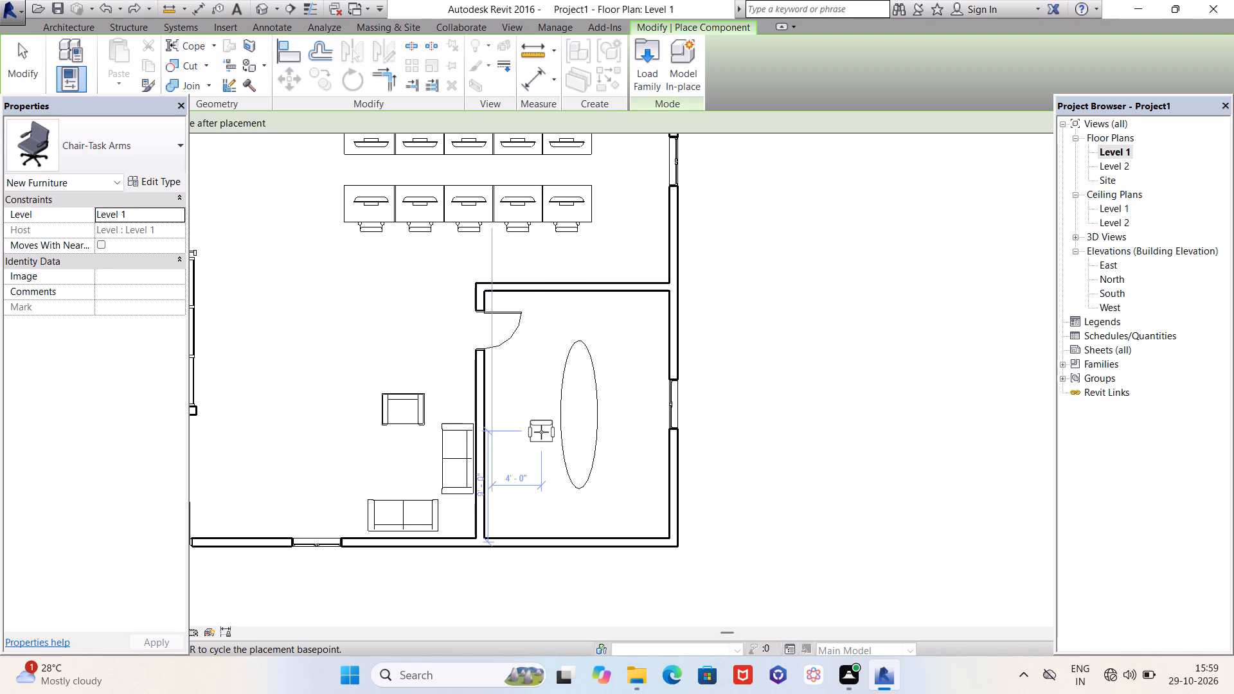
key("space")
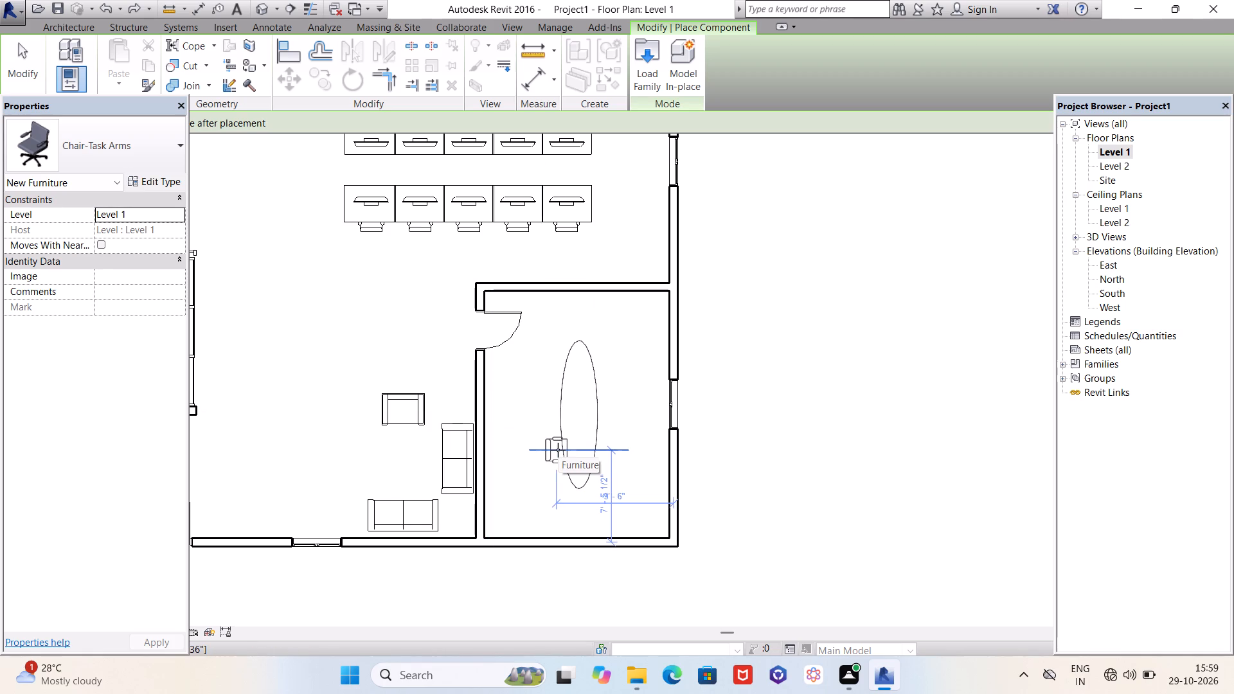
left_click(558, 450)
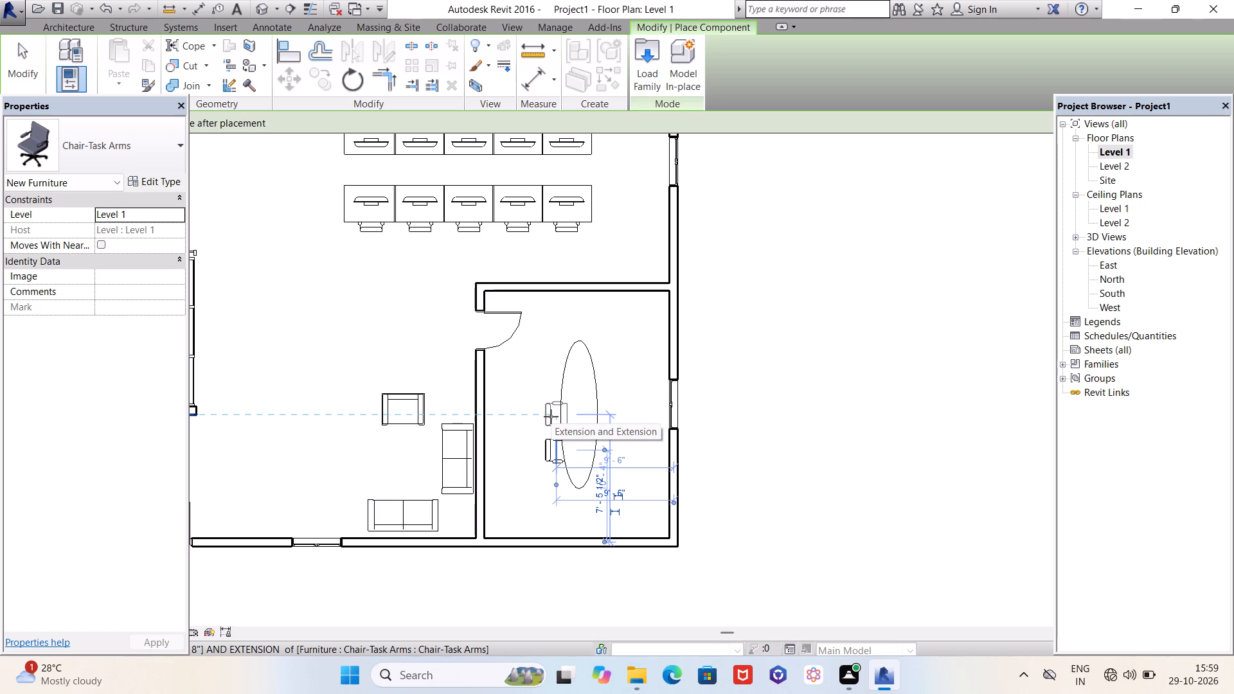
left_click(551, 416)
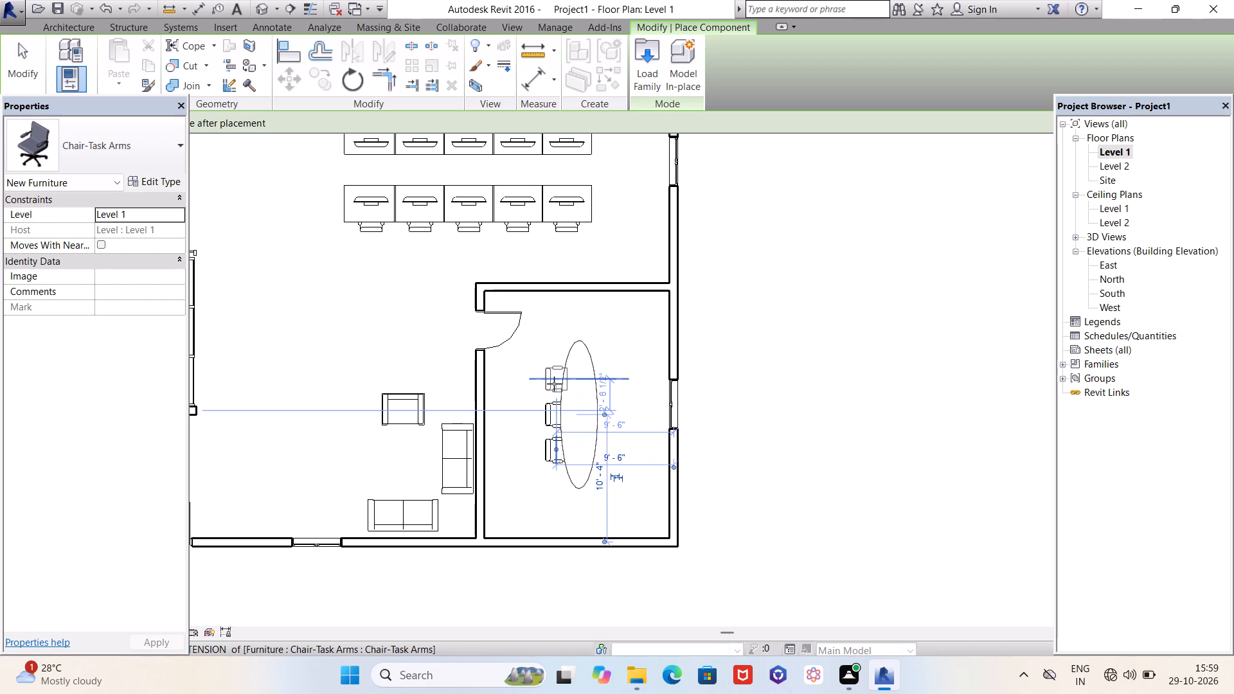
left_click(554, 384)
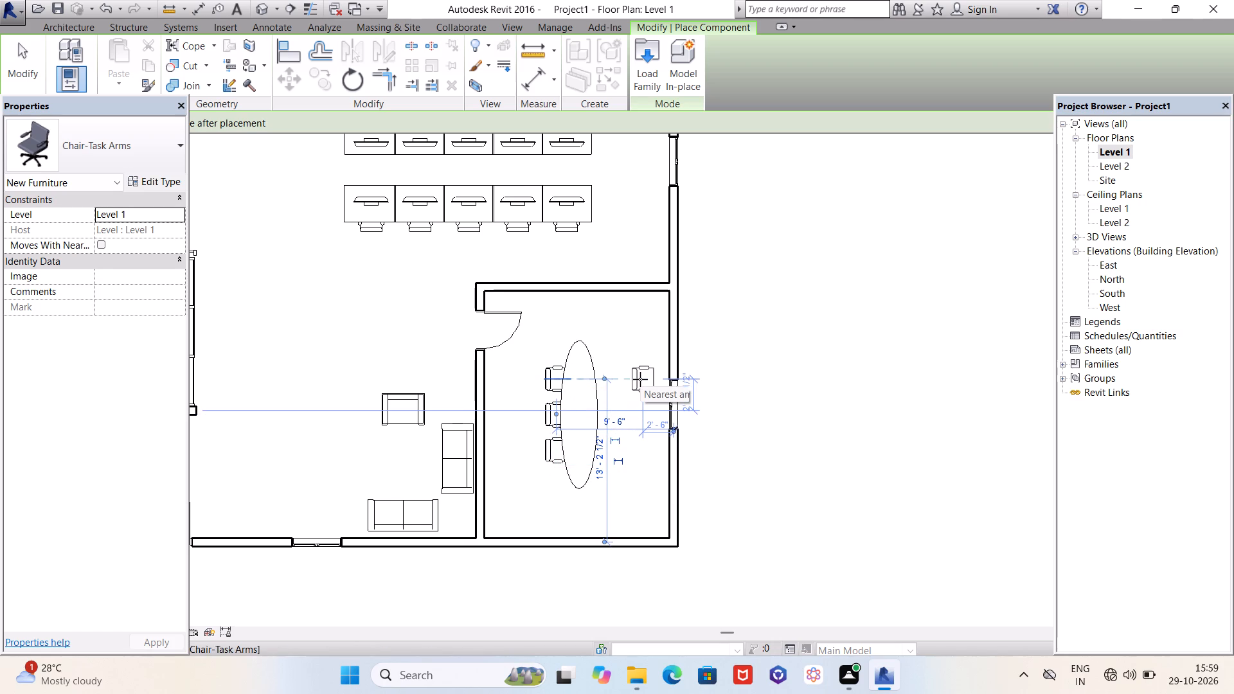
key("Escape")
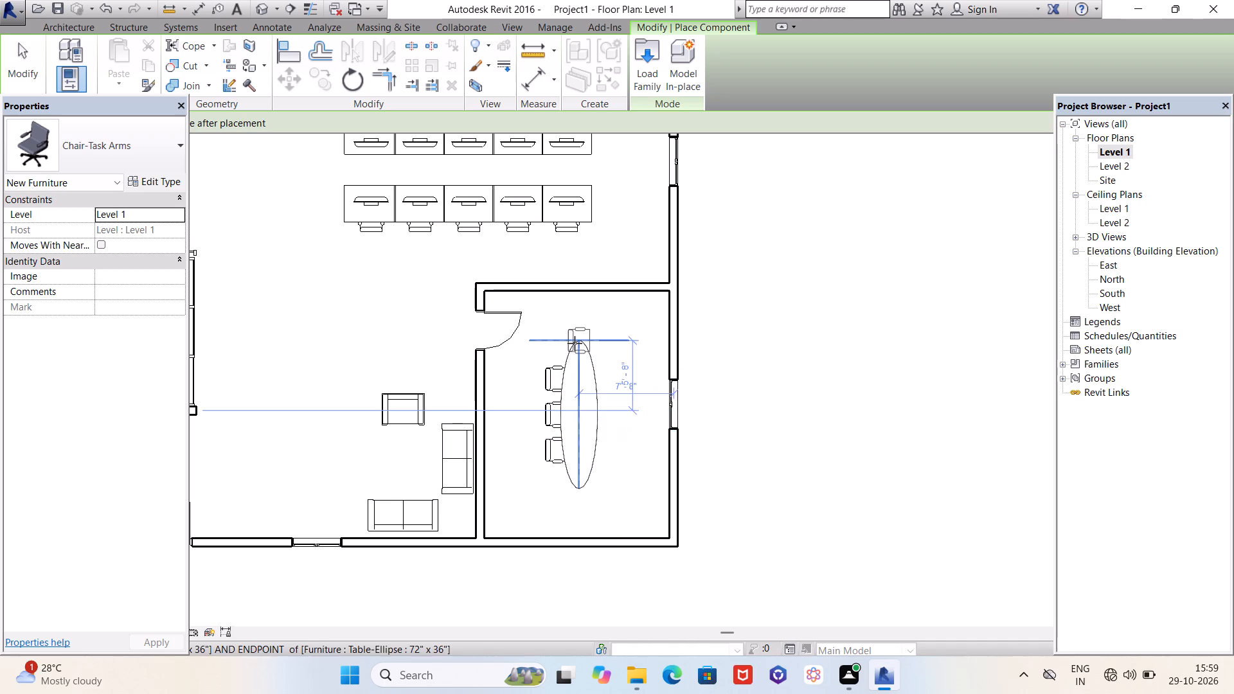
Place one task chair at each of the oval table's north and south ends, facing the table and centred on its long axis.
key("space")
key("space")
key("space")
key("space")
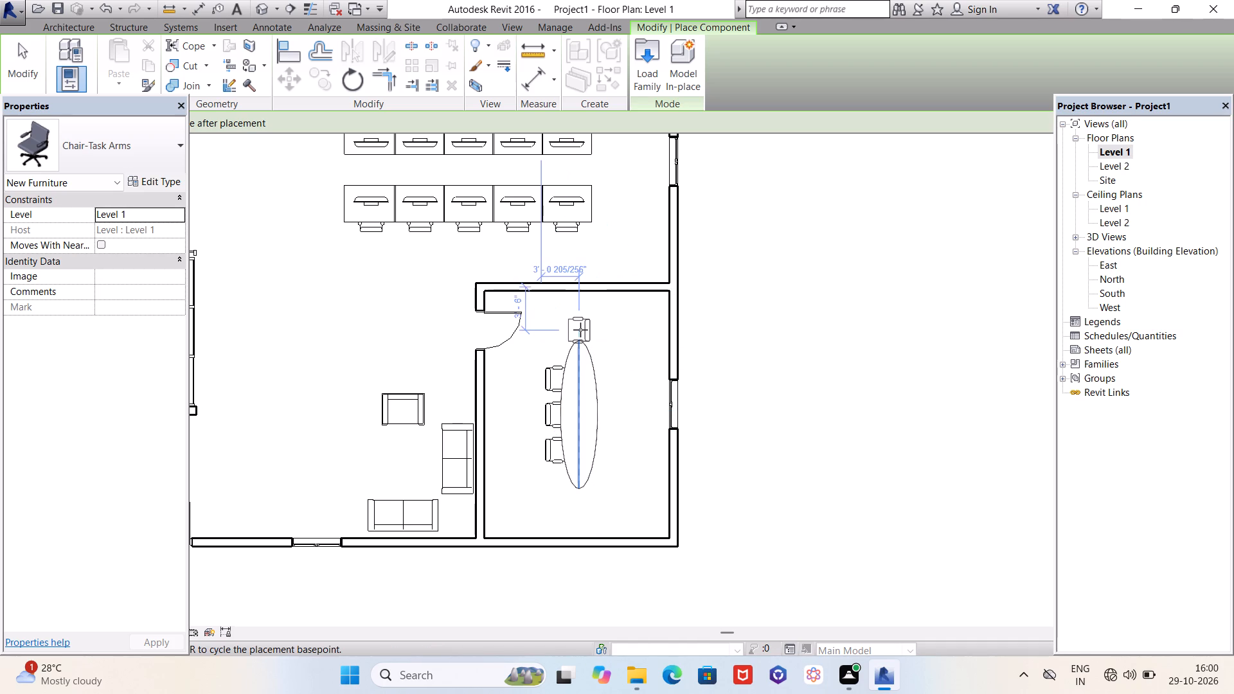
key("space")
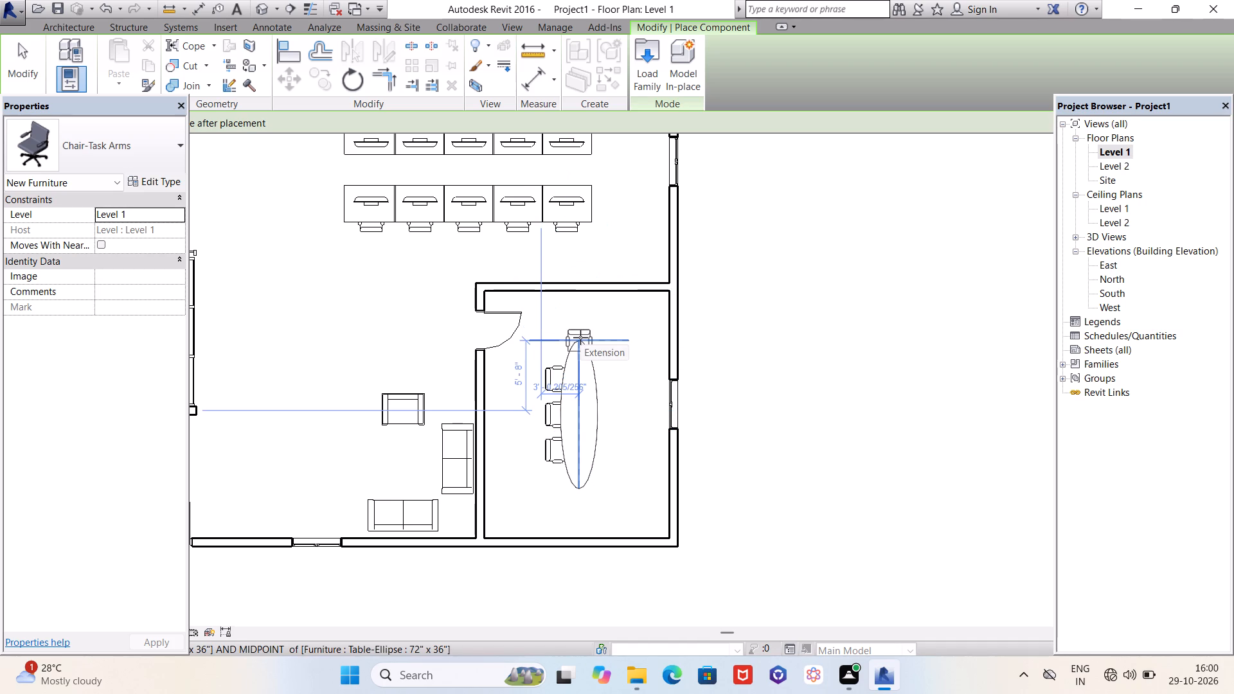
left_click(582, 335)
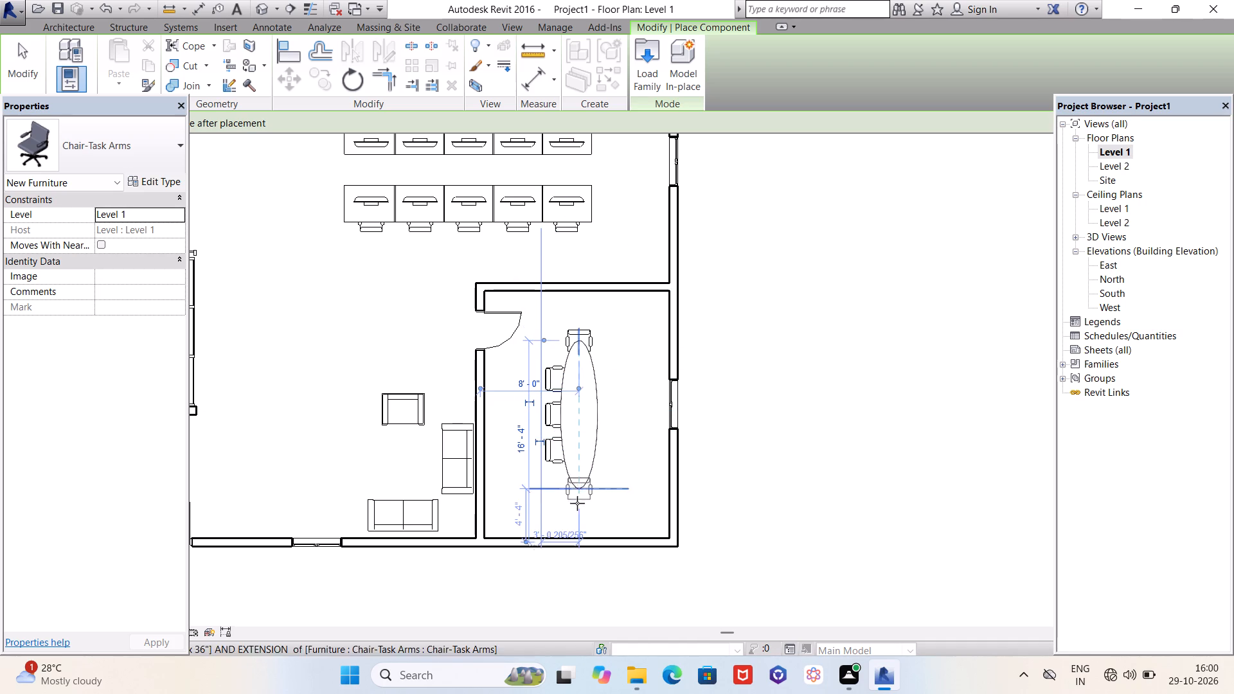
key("space")
key("space")
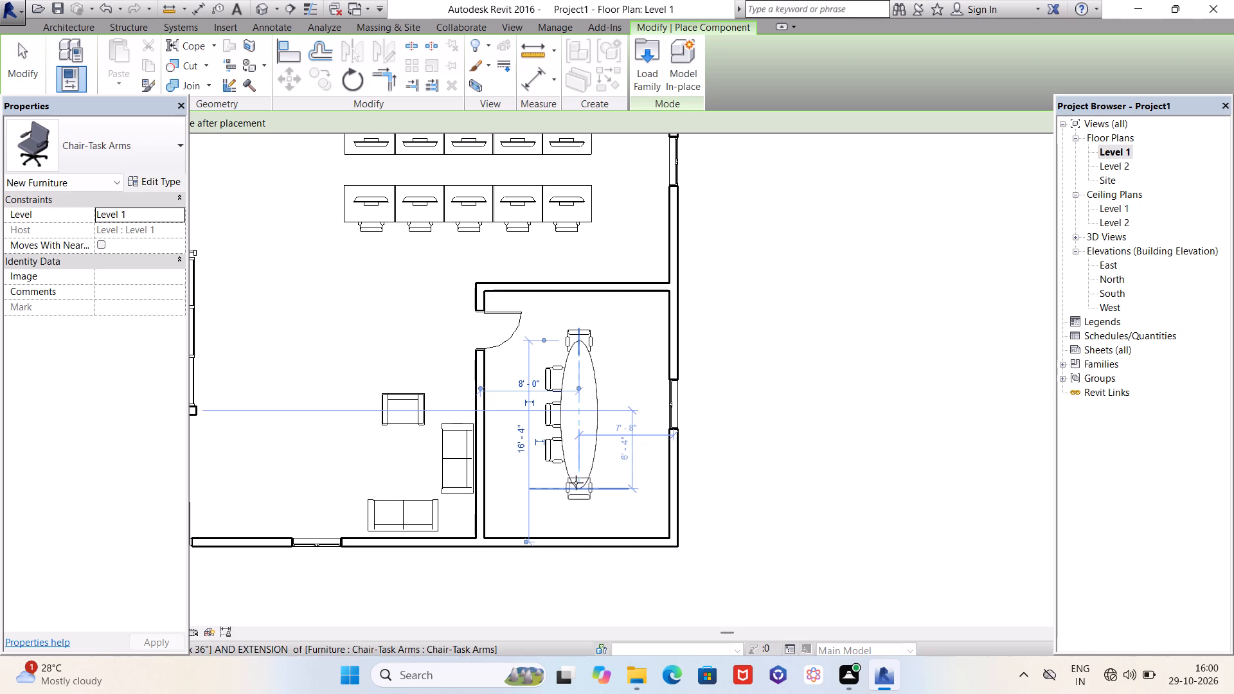
left_click(576, 483)
key("Escape")
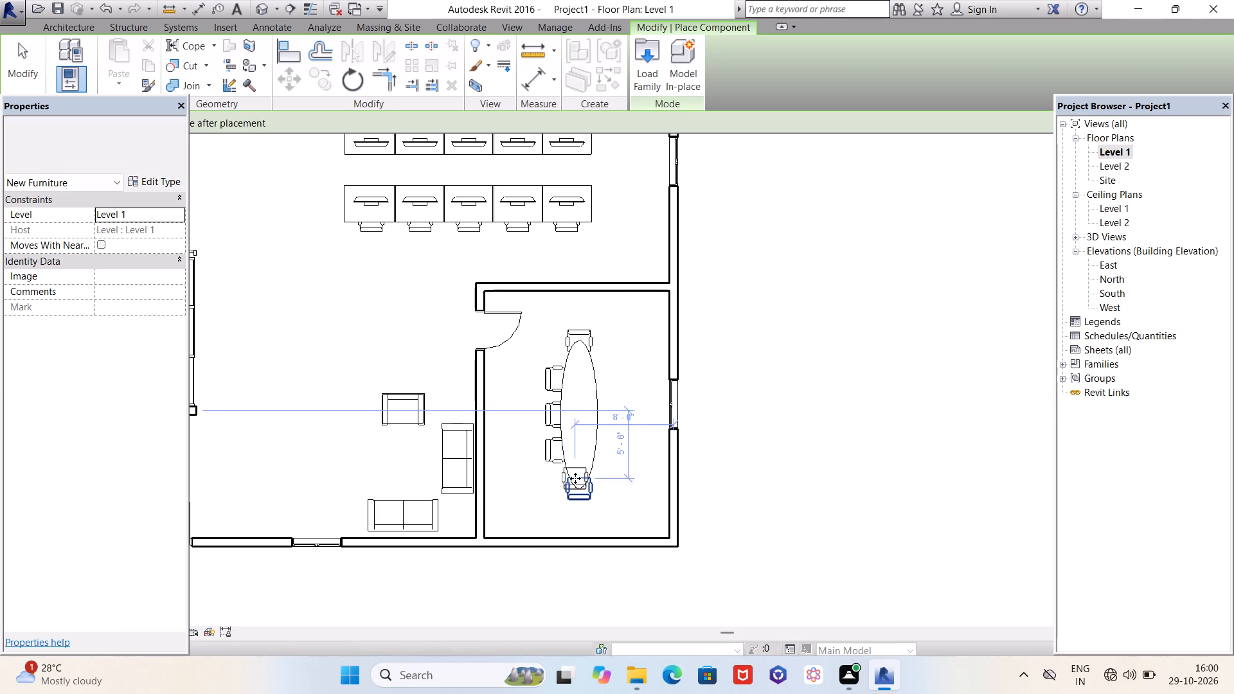
key("Escape")
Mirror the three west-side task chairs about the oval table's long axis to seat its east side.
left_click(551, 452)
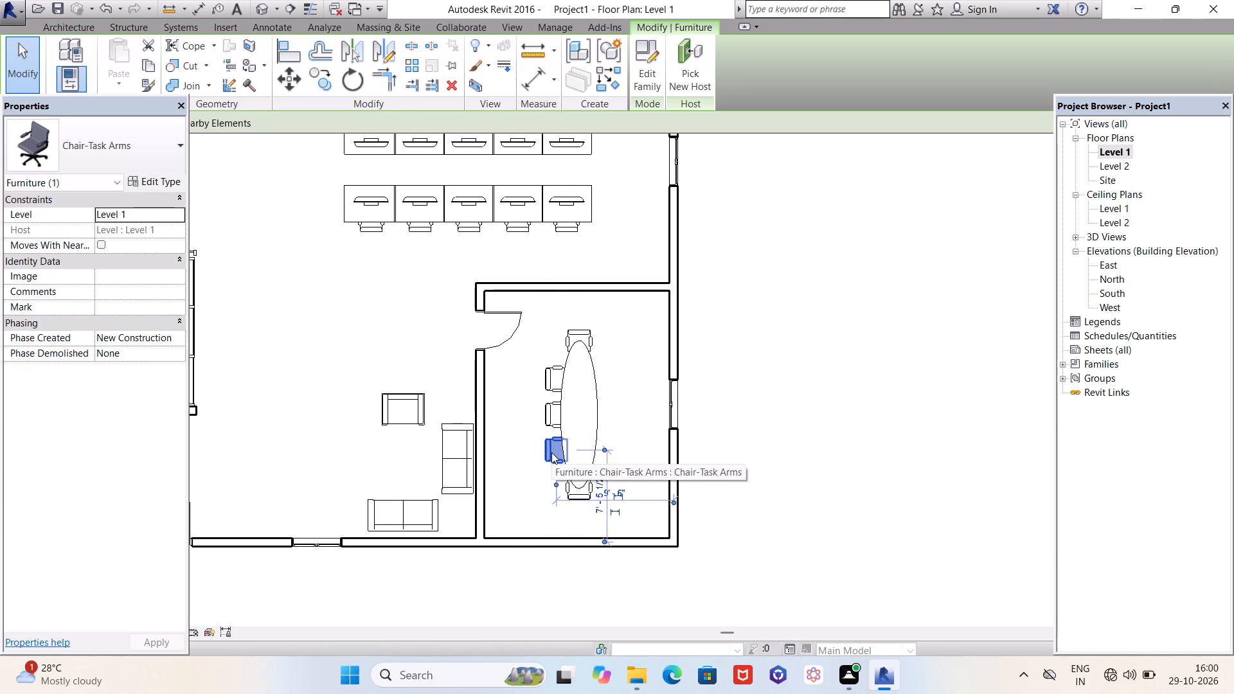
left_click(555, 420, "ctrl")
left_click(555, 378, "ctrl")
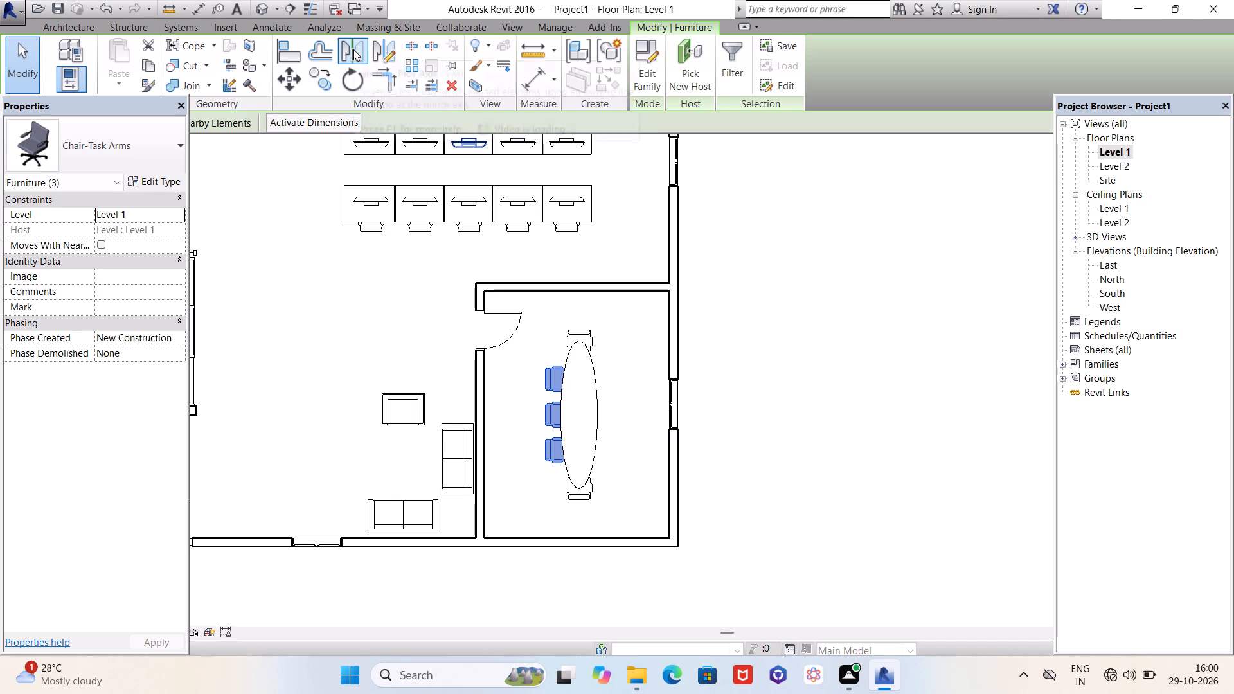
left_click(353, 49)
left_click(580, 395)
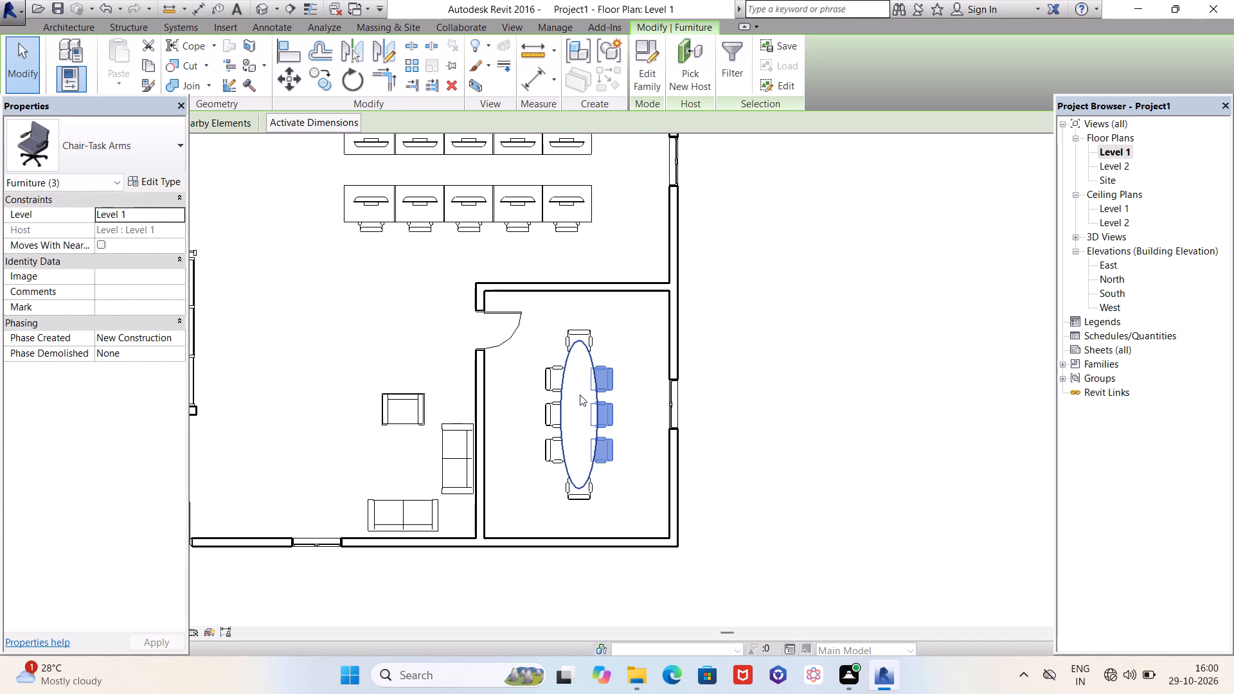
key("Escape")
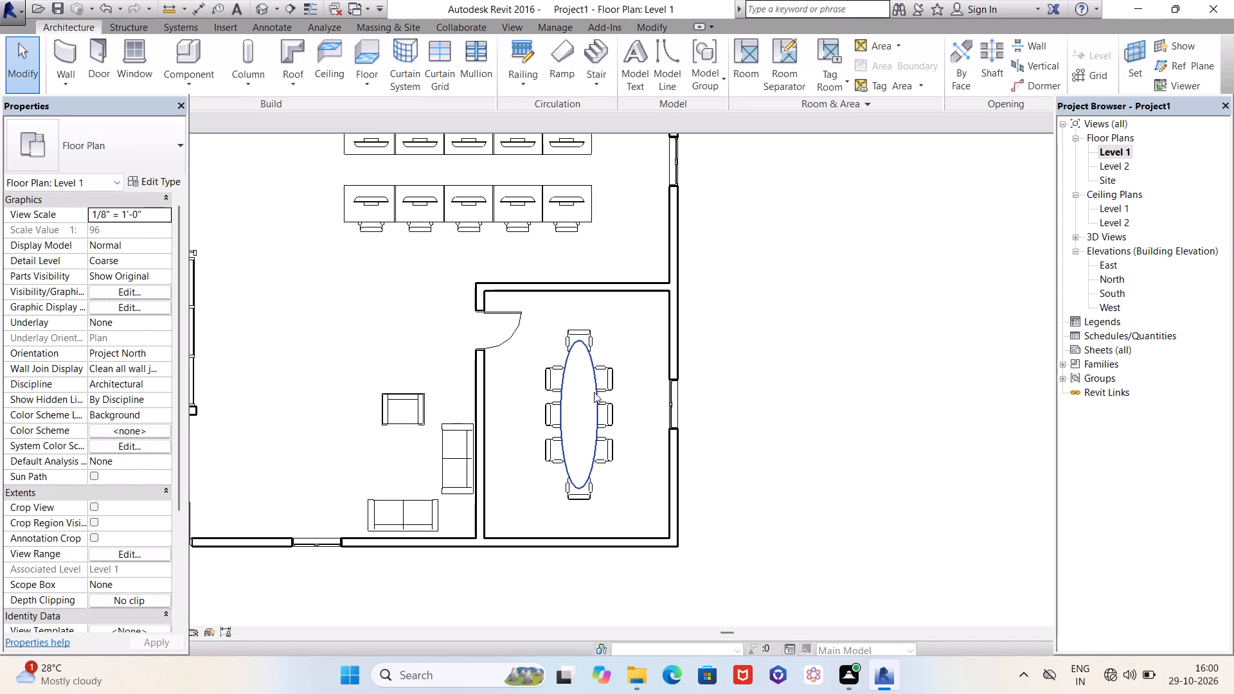
Examine in the default 3D view how the task chairs sit around the oval table in the southeast room.
scroll(599, 392, "down", 4)
scroll(478, 459, "down", 3)
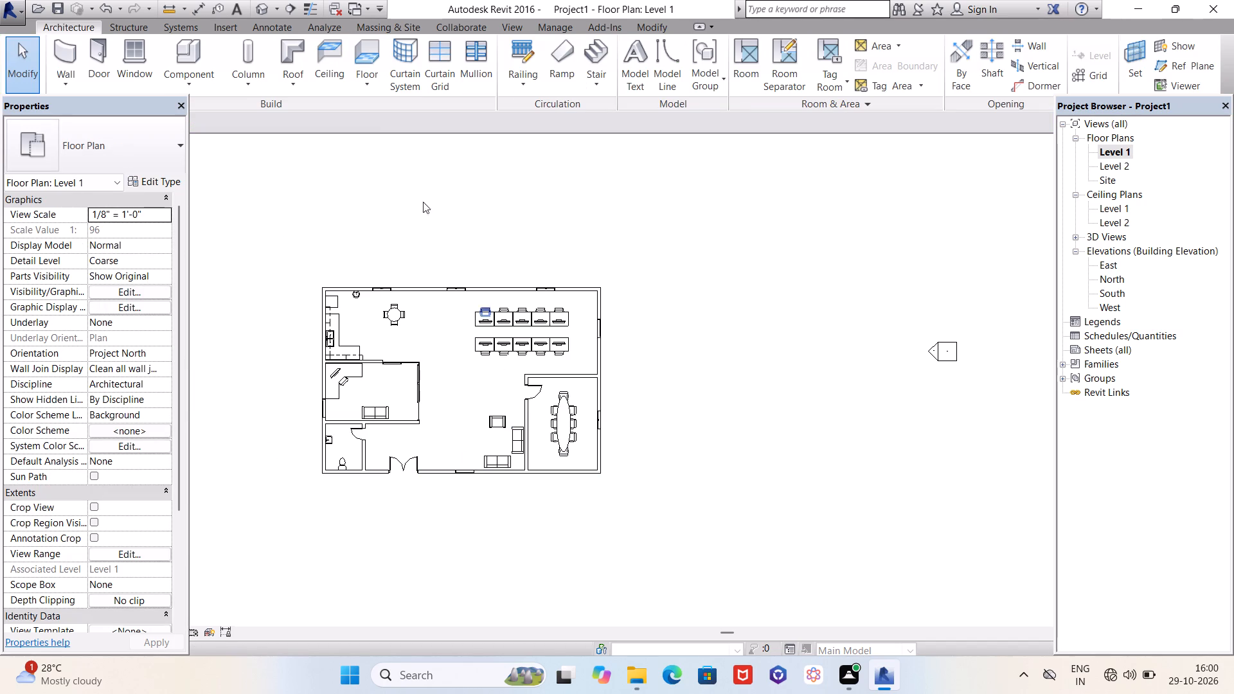
left_click(265, 8)
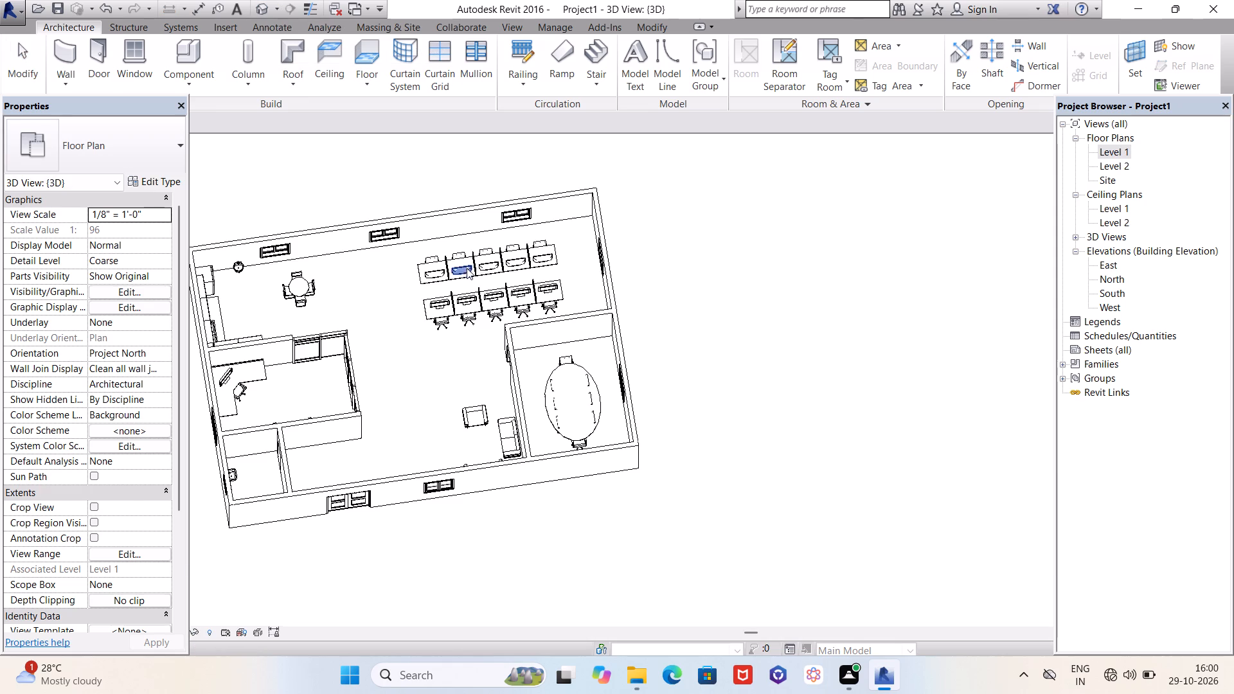
scroll(589, 434, "up", 9)
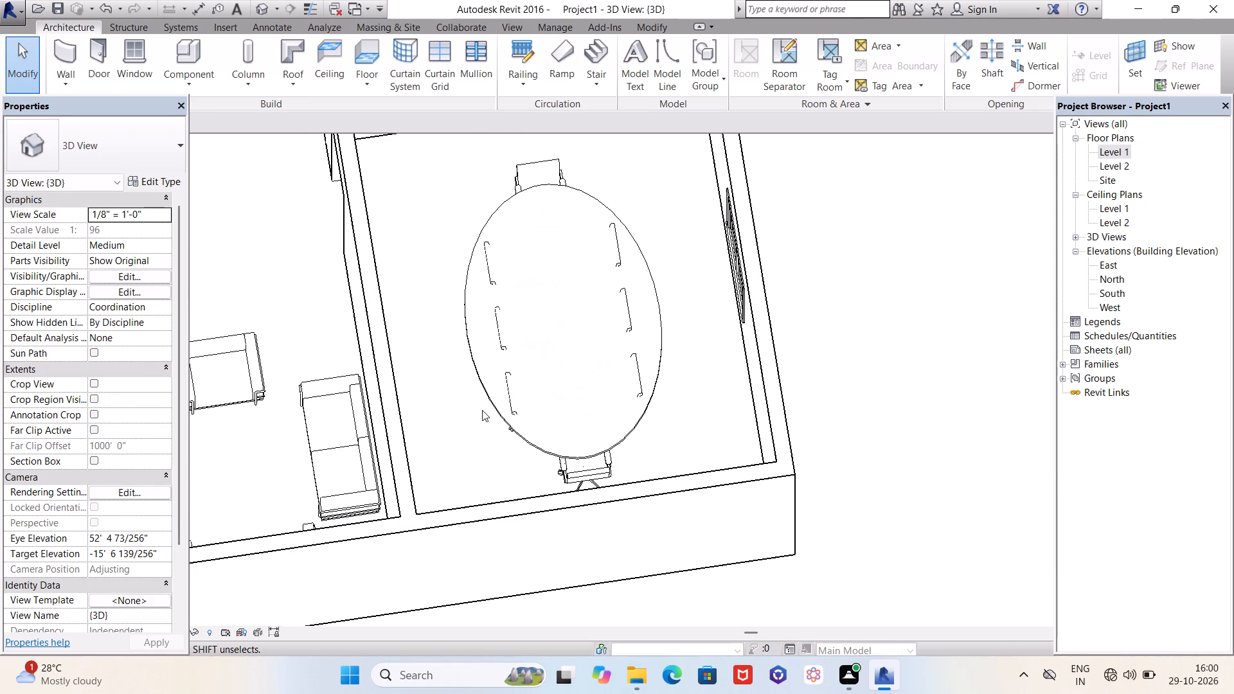
scroll(488, 405, "down", 3)
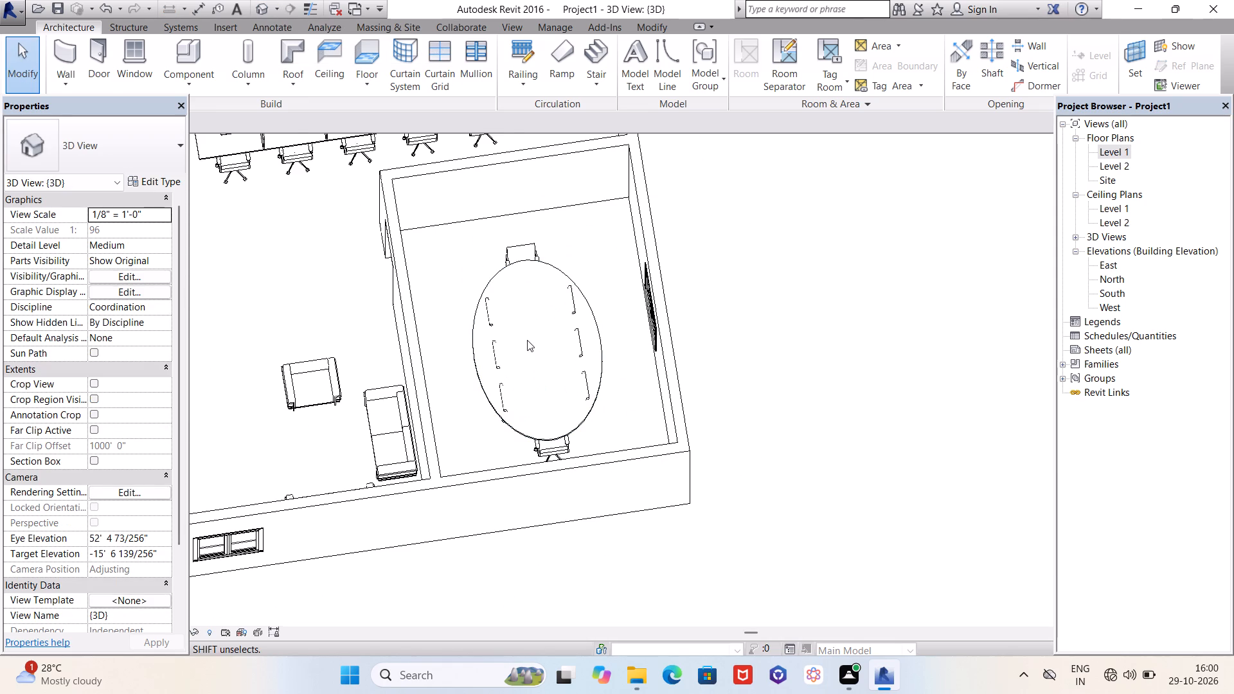
middle_click_drag(530, 323, 509, 314, "ctrl")
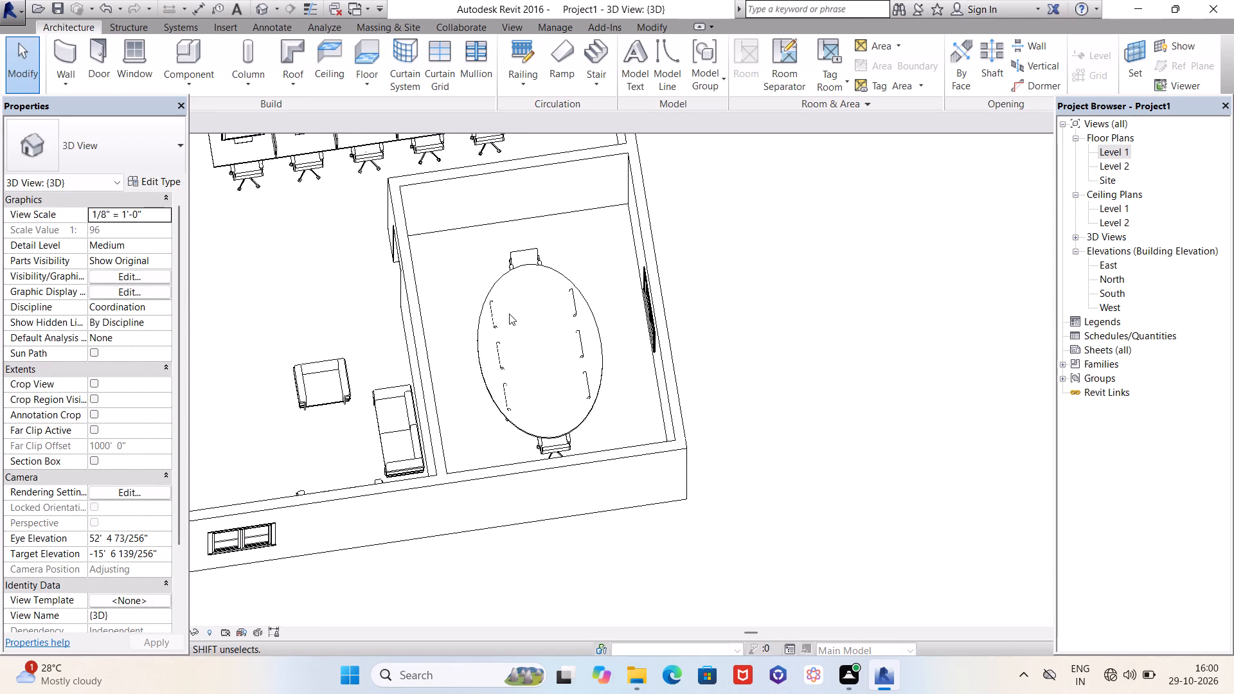
scroll(490, 361, "up", 4, "shift")
middle_click_drag(490, 361, 494, 361, "shift")
middle_click_drag(494, 361, 454, 414, "shift")
scroll(461, 395, "up", 5)
scroll(465, 380, "down", 5)
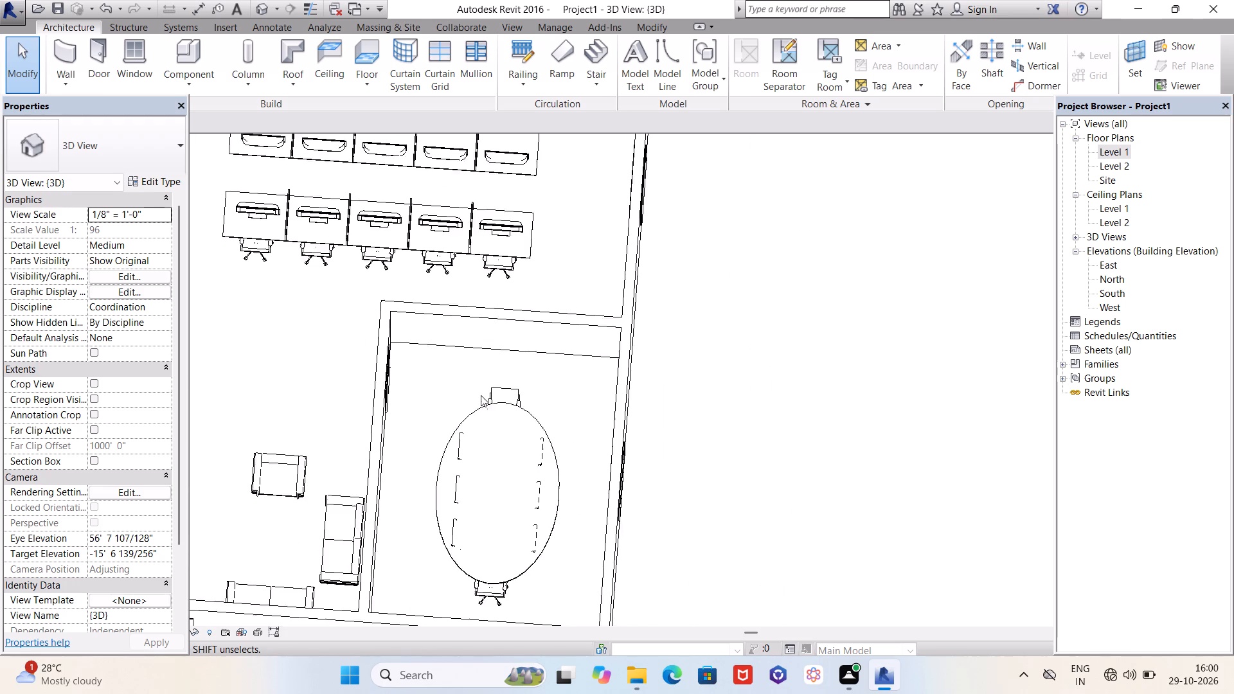
scroll(481, 395, "down", 5)
middle_click_drag(603, 460, 554, 310, "shift")
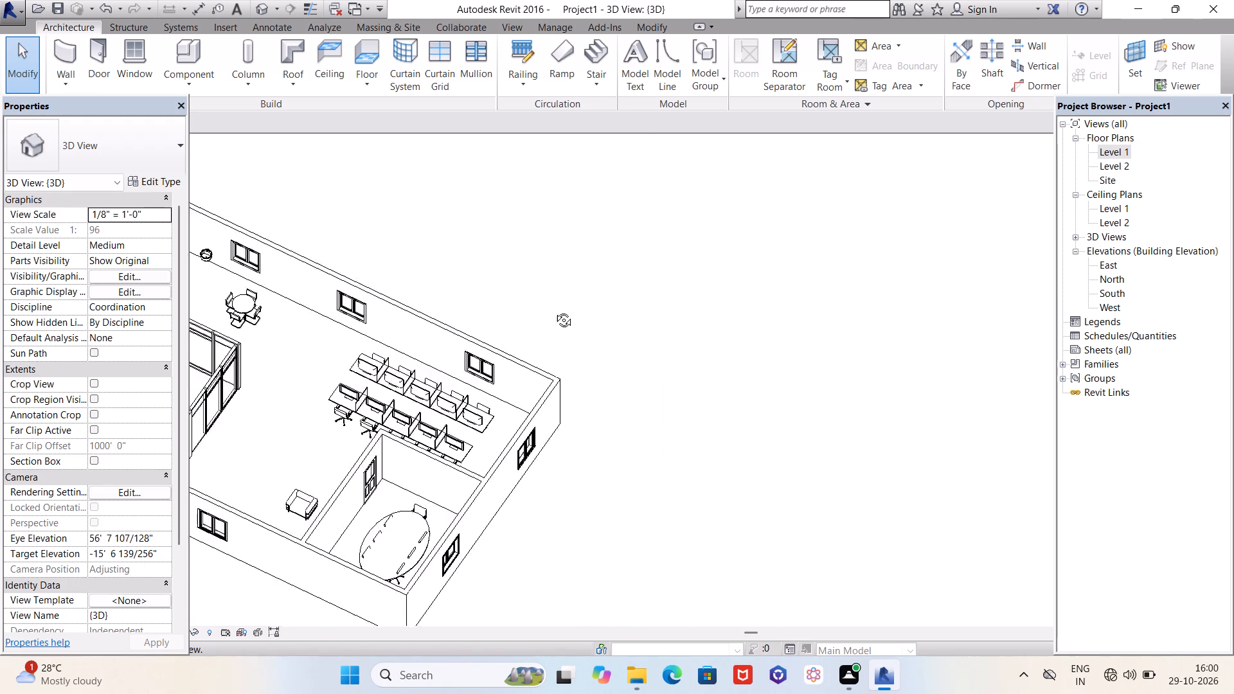
middle_click_drag(554, 310, 660, 452, "shift")
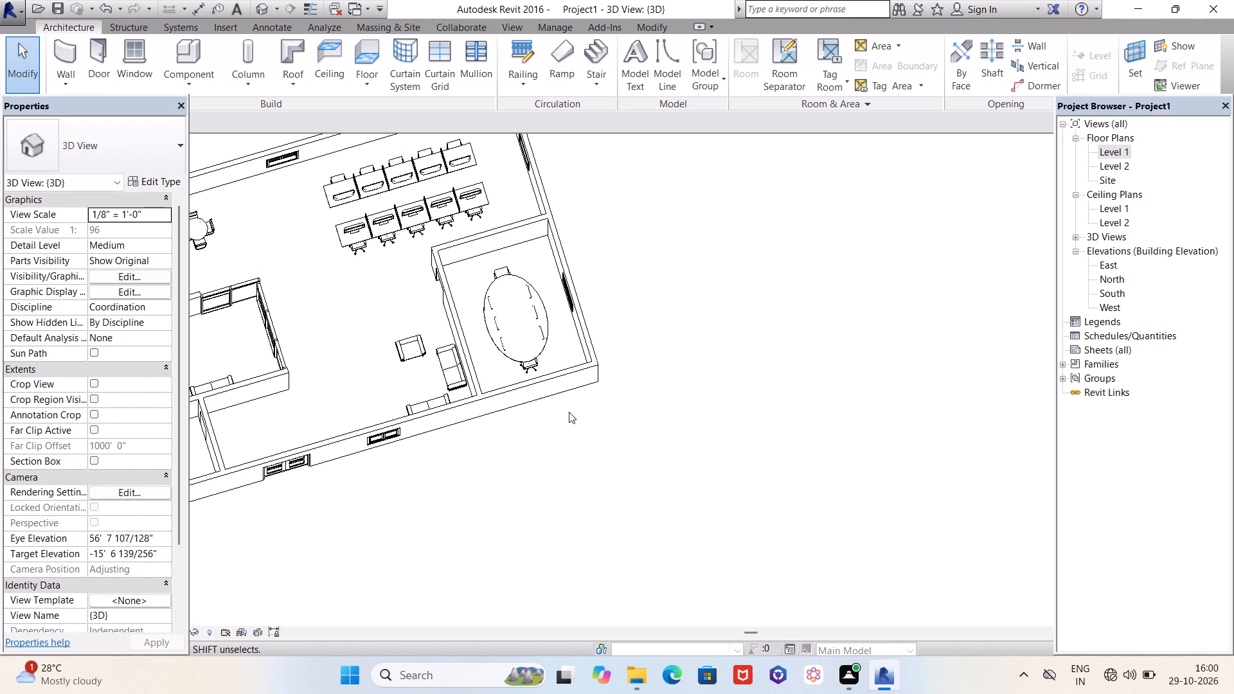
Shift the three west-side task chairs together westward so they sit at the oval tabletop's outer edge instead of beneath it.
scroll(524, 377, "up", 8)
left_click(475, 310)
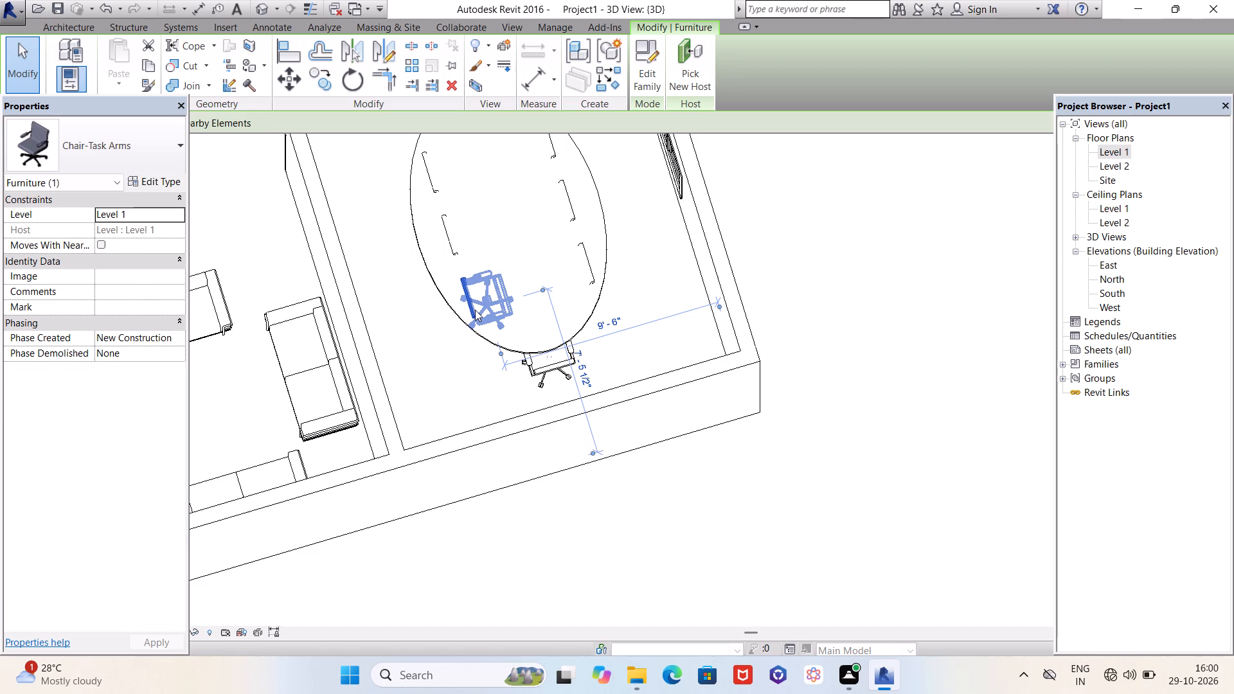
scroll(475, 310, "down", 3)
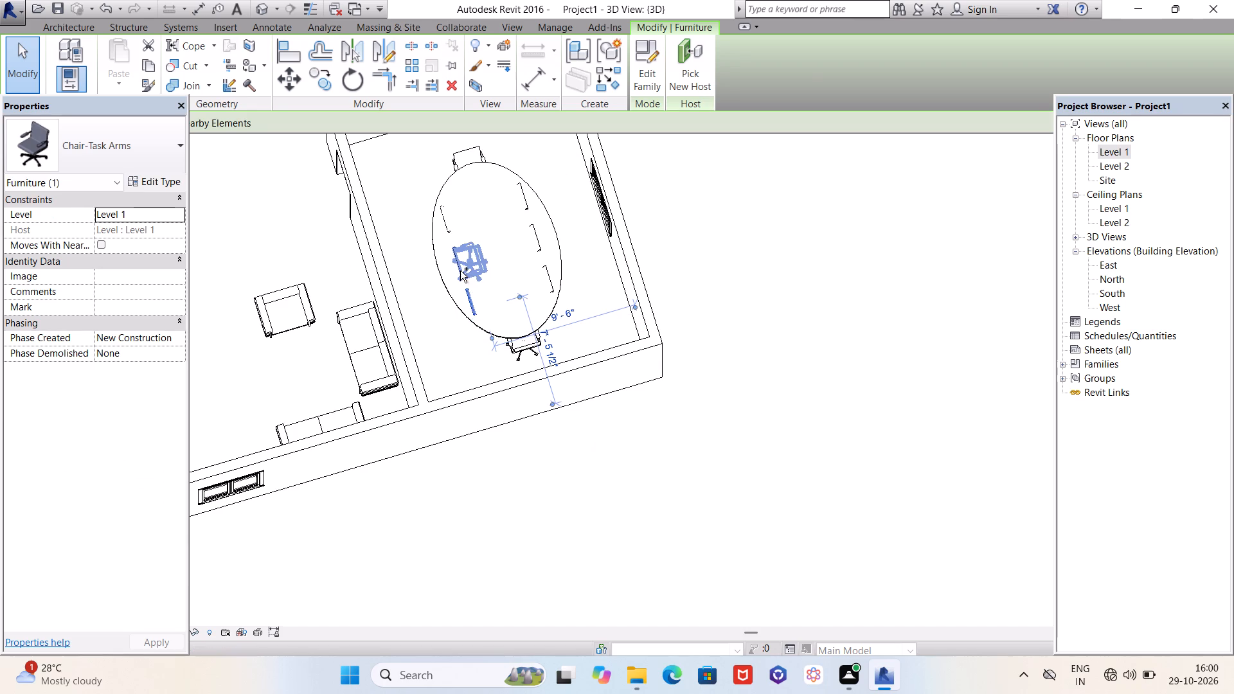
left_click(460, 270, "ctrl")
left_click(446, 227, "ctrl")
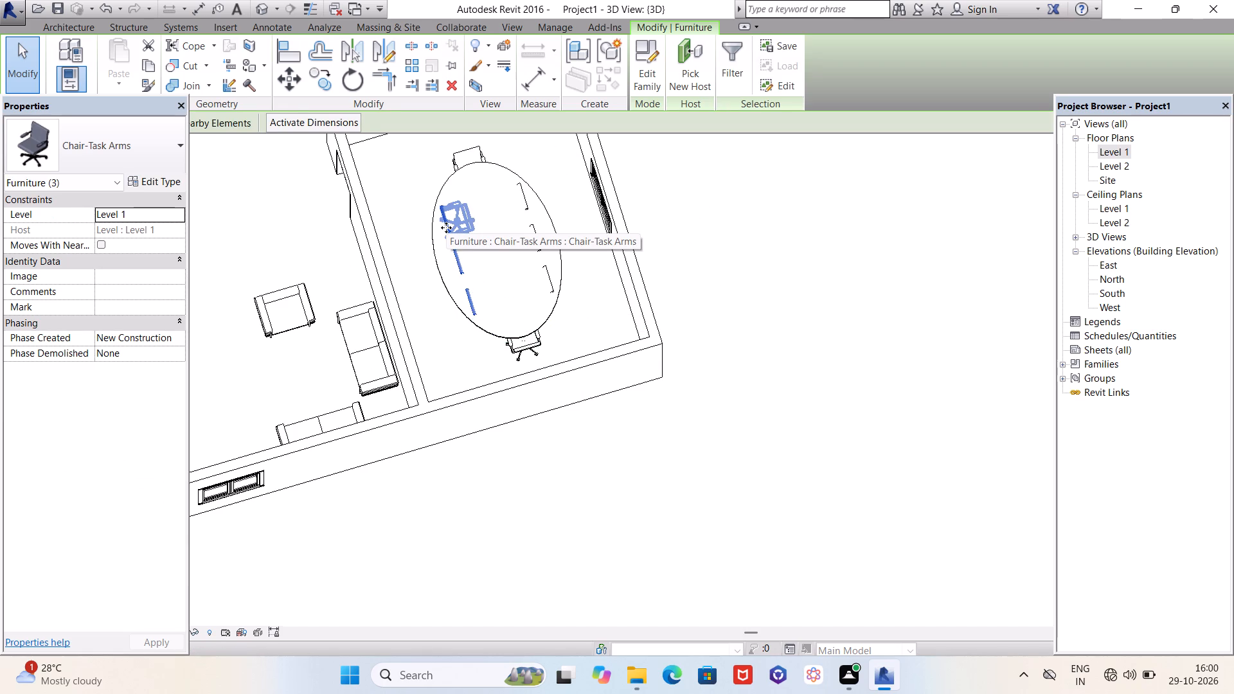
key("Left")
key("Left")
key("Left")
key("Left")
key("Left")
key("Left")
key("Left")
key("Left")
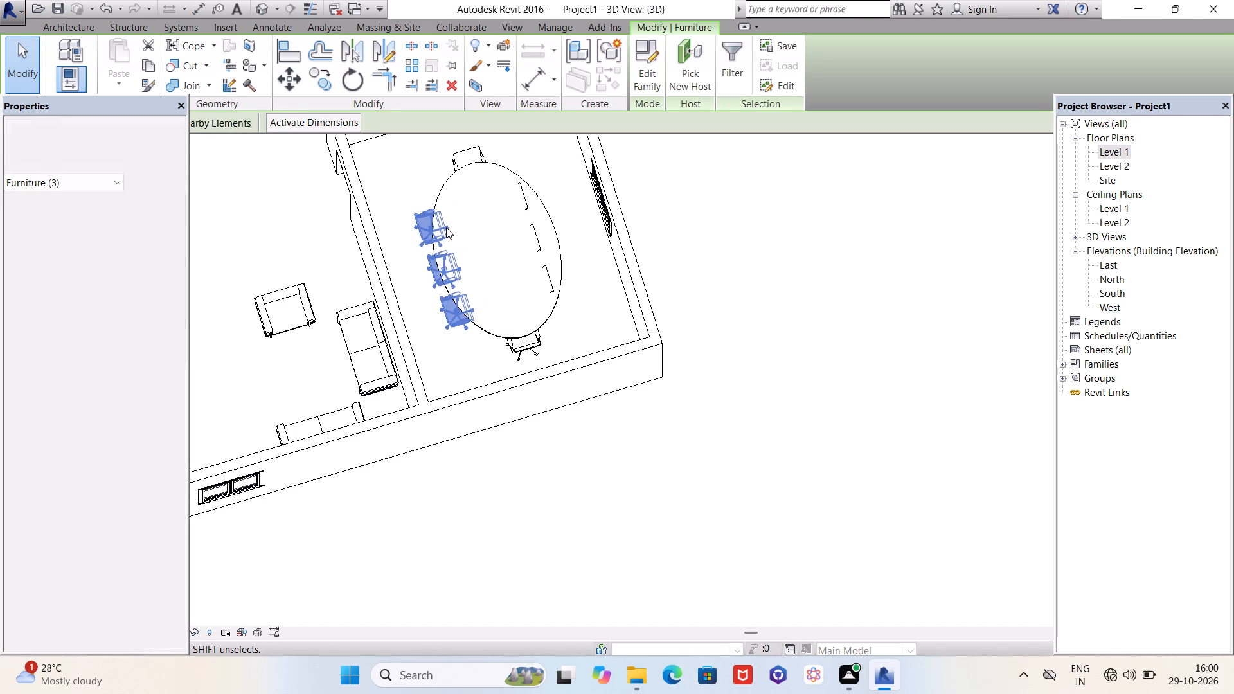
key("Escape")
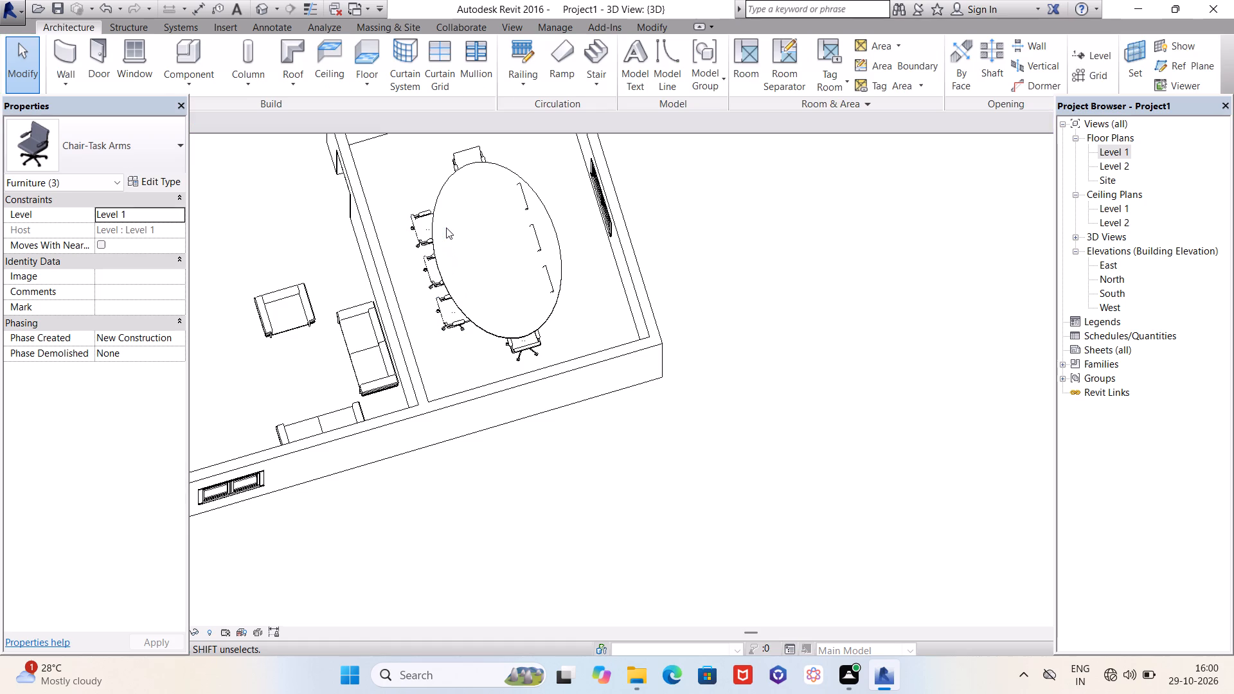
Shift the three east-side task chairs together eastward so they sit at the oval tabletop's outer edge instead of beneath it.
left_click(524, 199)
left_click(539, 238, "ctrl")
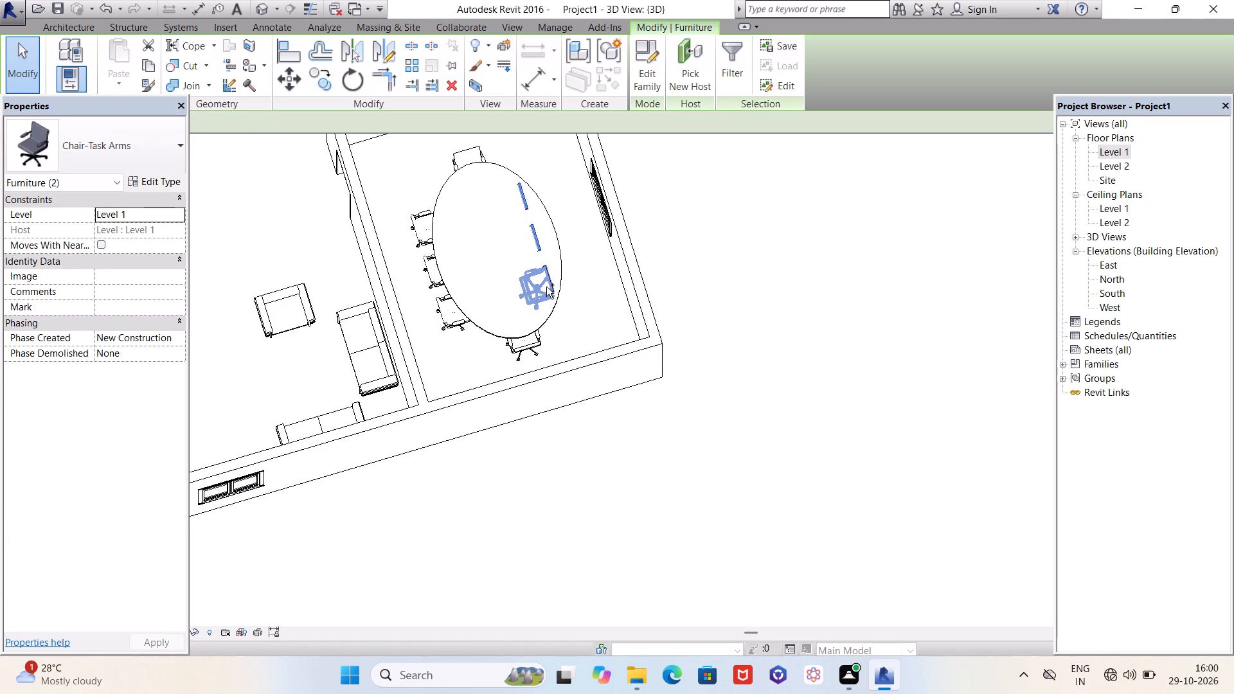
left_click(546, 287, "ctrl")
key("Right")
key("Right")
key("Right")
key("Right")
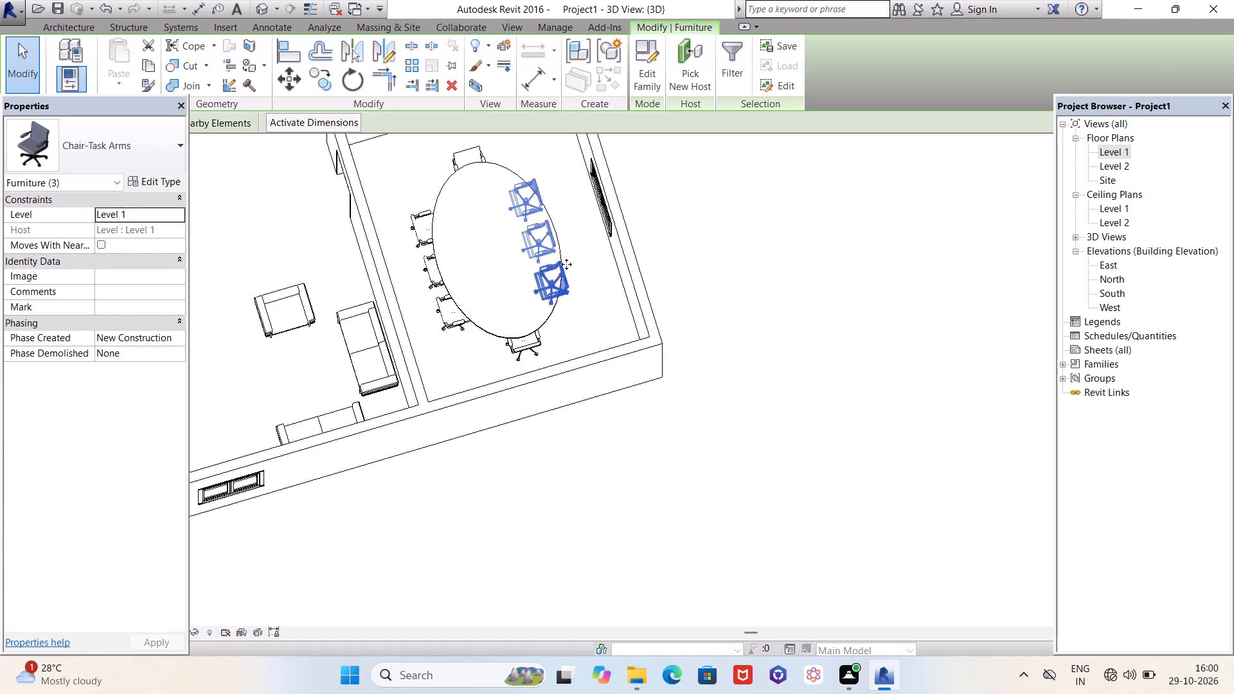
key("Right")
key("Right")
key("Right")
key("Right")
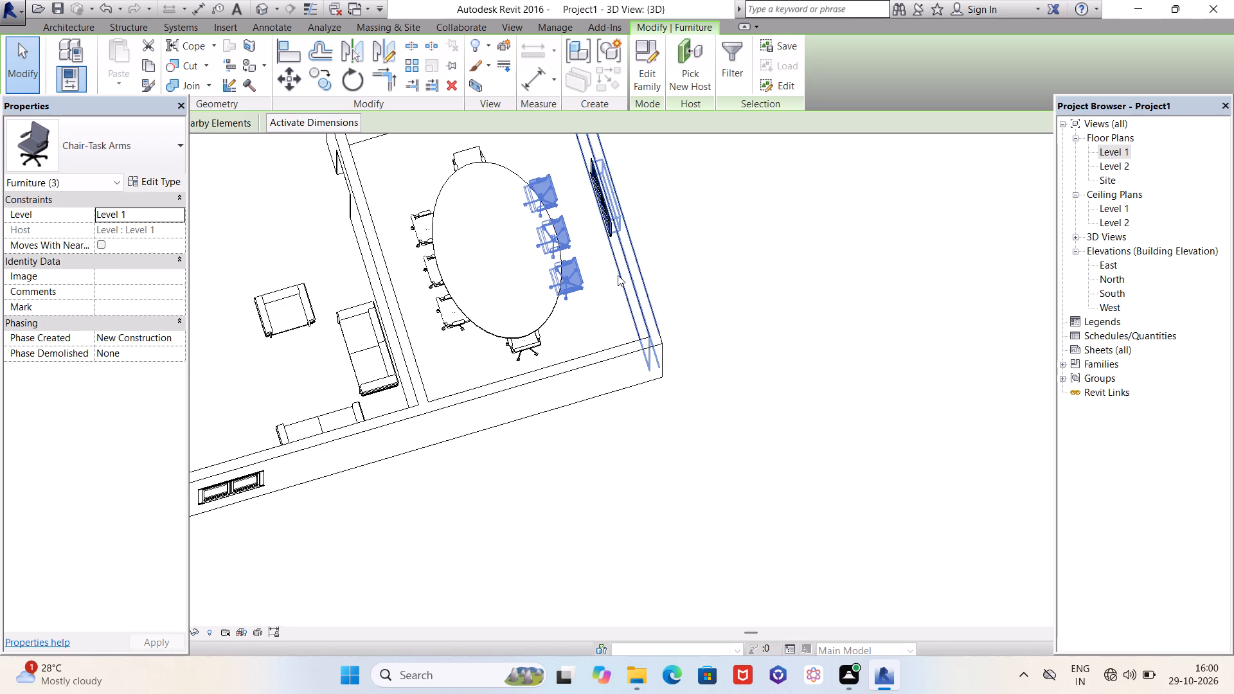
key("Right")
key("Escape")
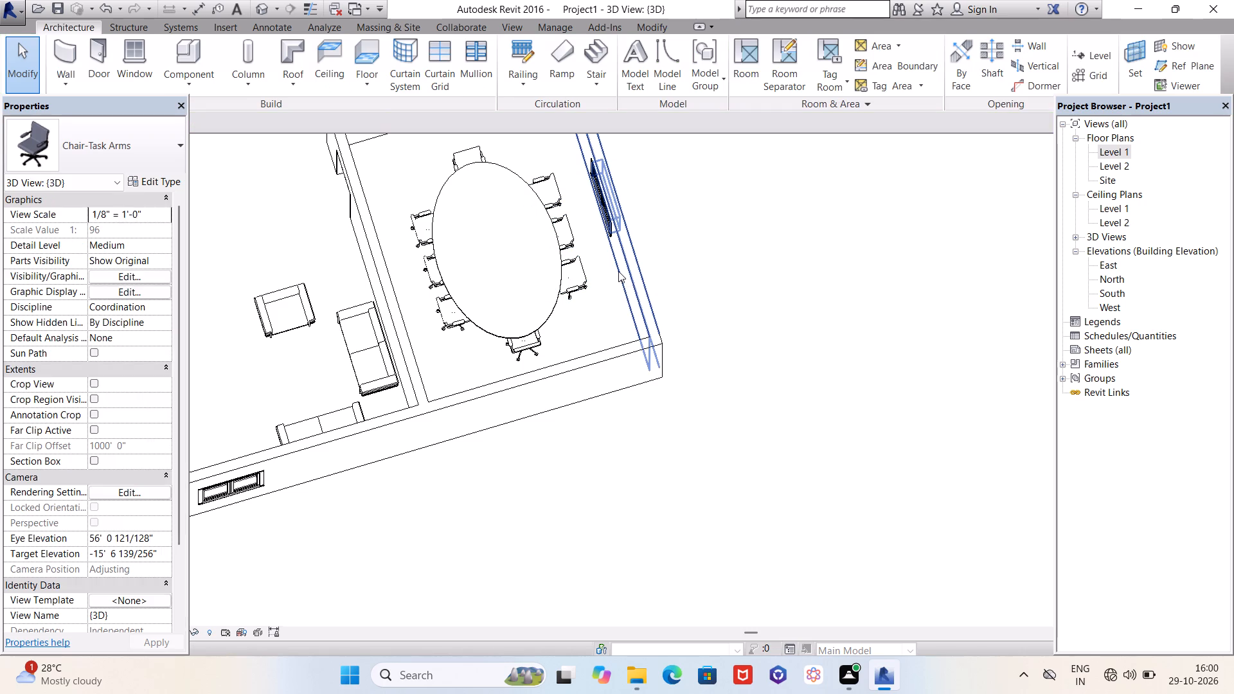
Undo all the task chair moves, mirroring and placements around the oval table, back to the bare table.
scroll(721, 323, "down", 6)
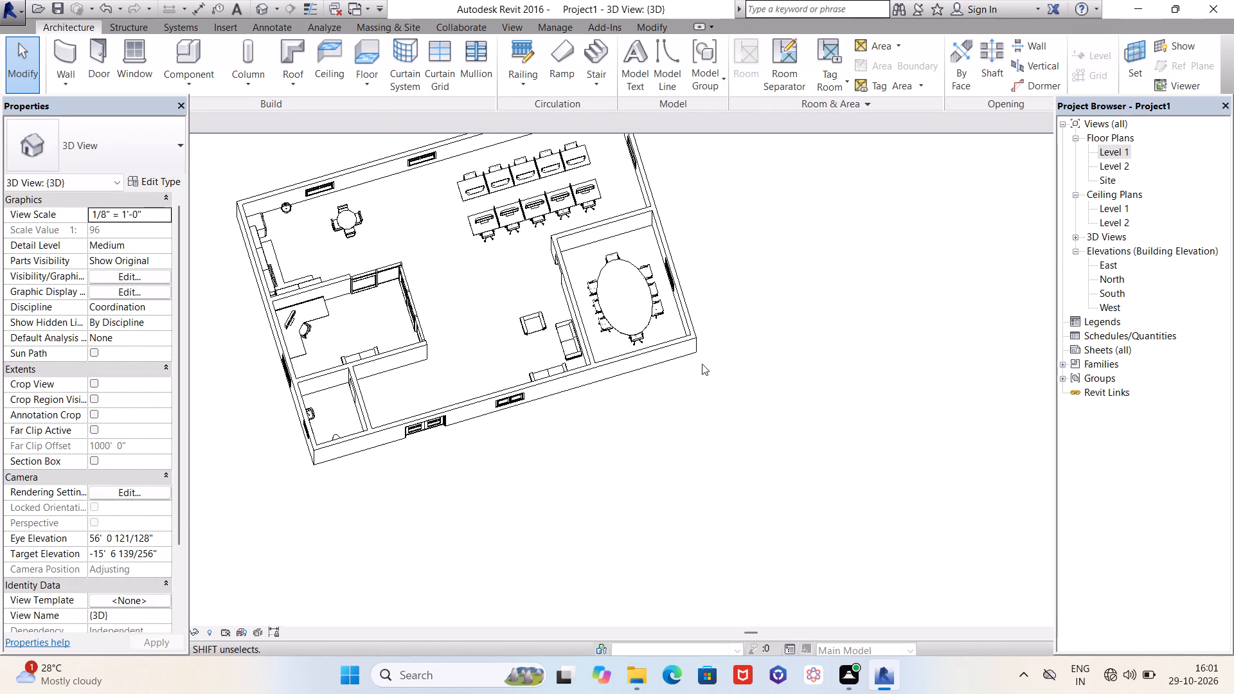
key("ctrl+z")
key("ctrl+z")
key("ctrl+z")
key("ctrl+z")
key("ctrl+z")
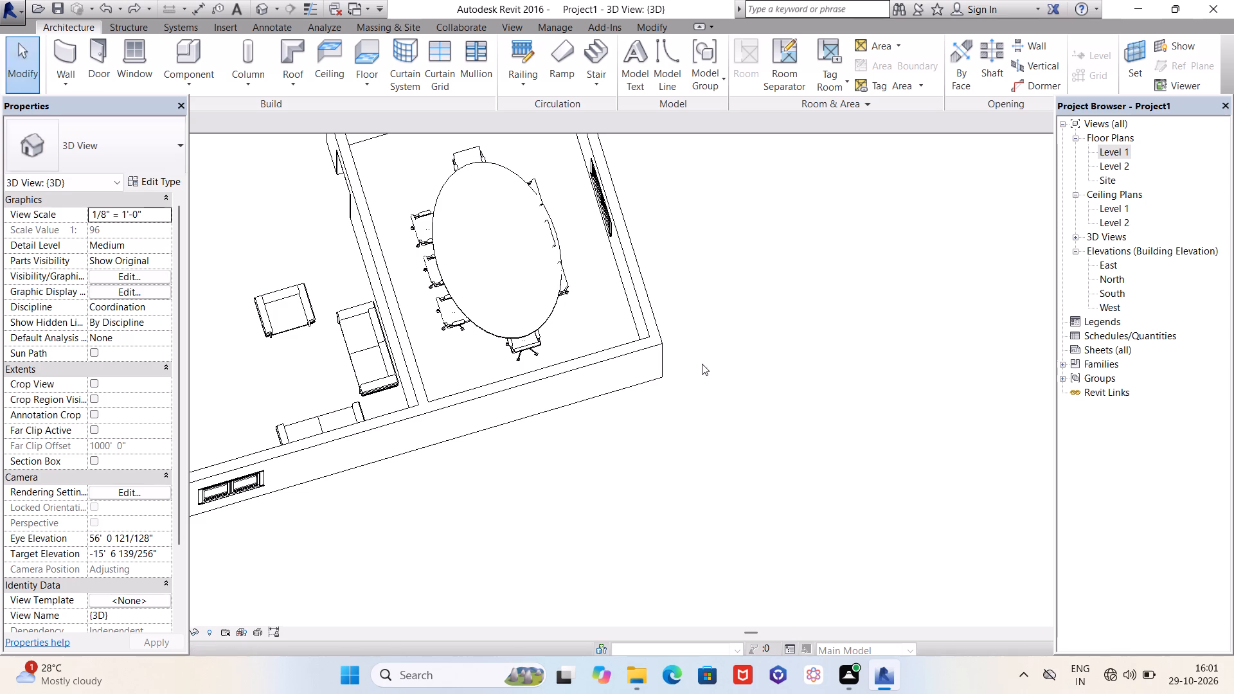
key("ctrl+z")
key("ctrl+z")
key("ctrl+z")
key("ctrl+z")
key("ctrl+z")
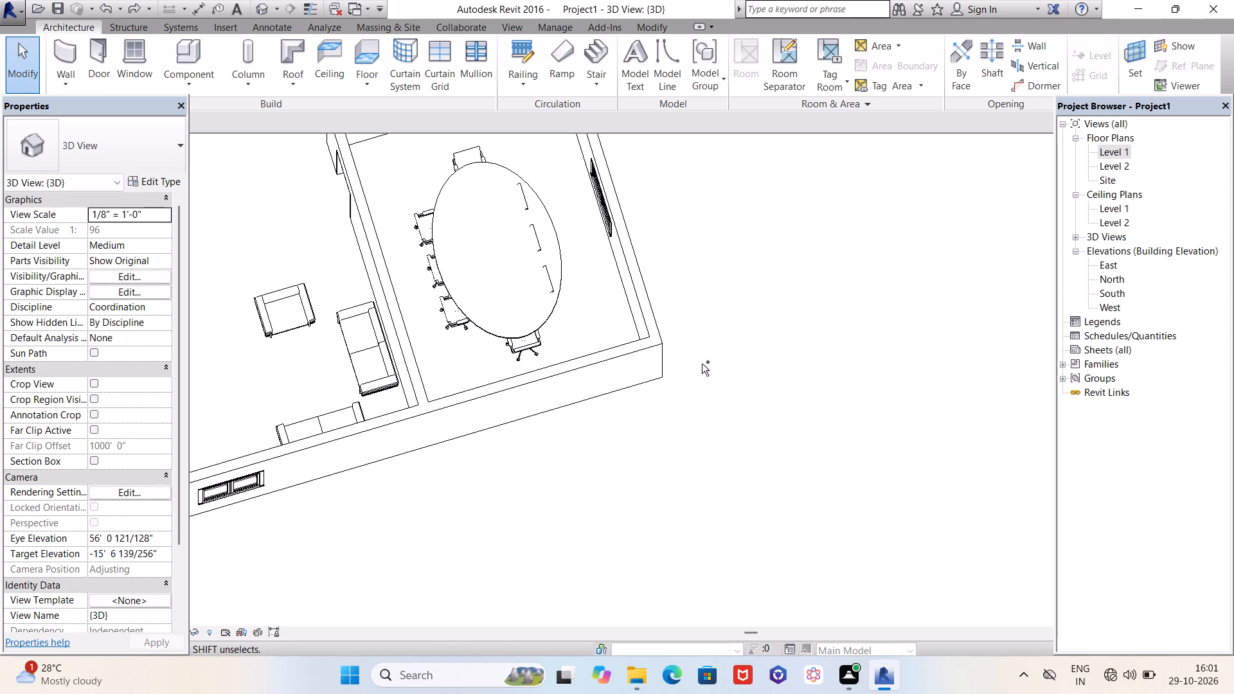
key("ctrl+z")
key("ctrl+z")
key("ctrl+z")
key("ctrl+z")
key("ctrl+z")
key("ctrl+z")
key("ctrl+z")
key("ctrl+z")
key("ctrl+z")
key("ctrl+z")
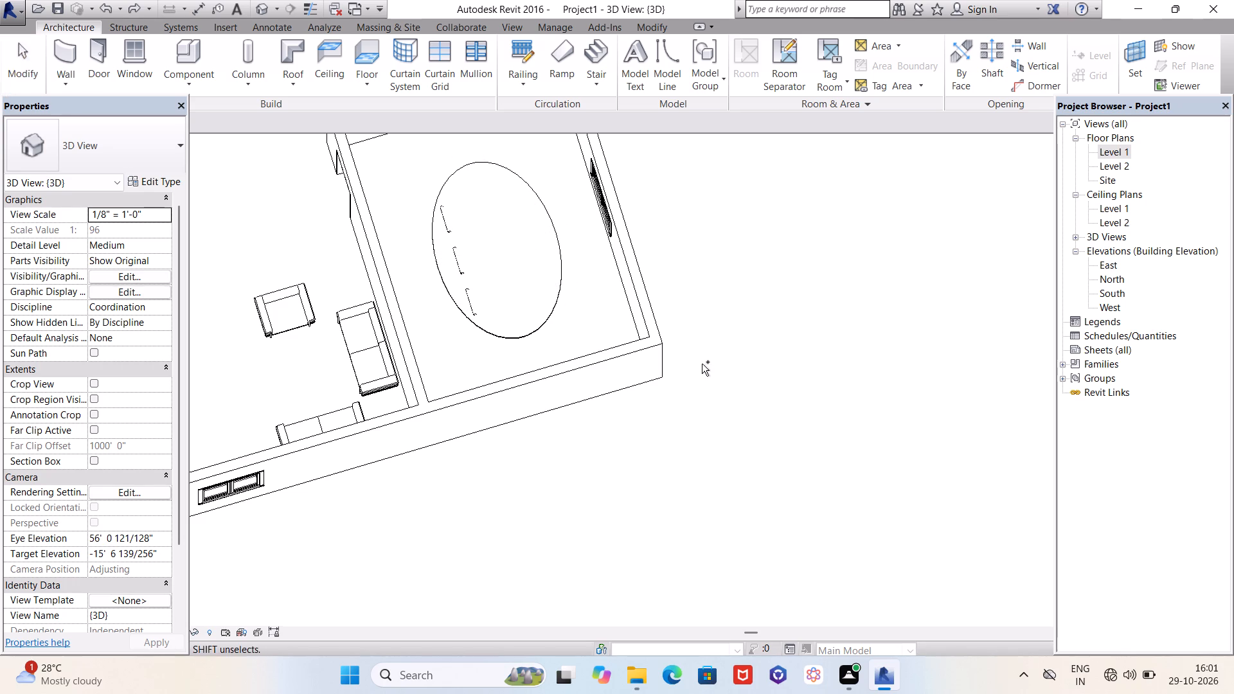
key("ctrl+z")
key("ctrl+z")
key("ctrl+z")
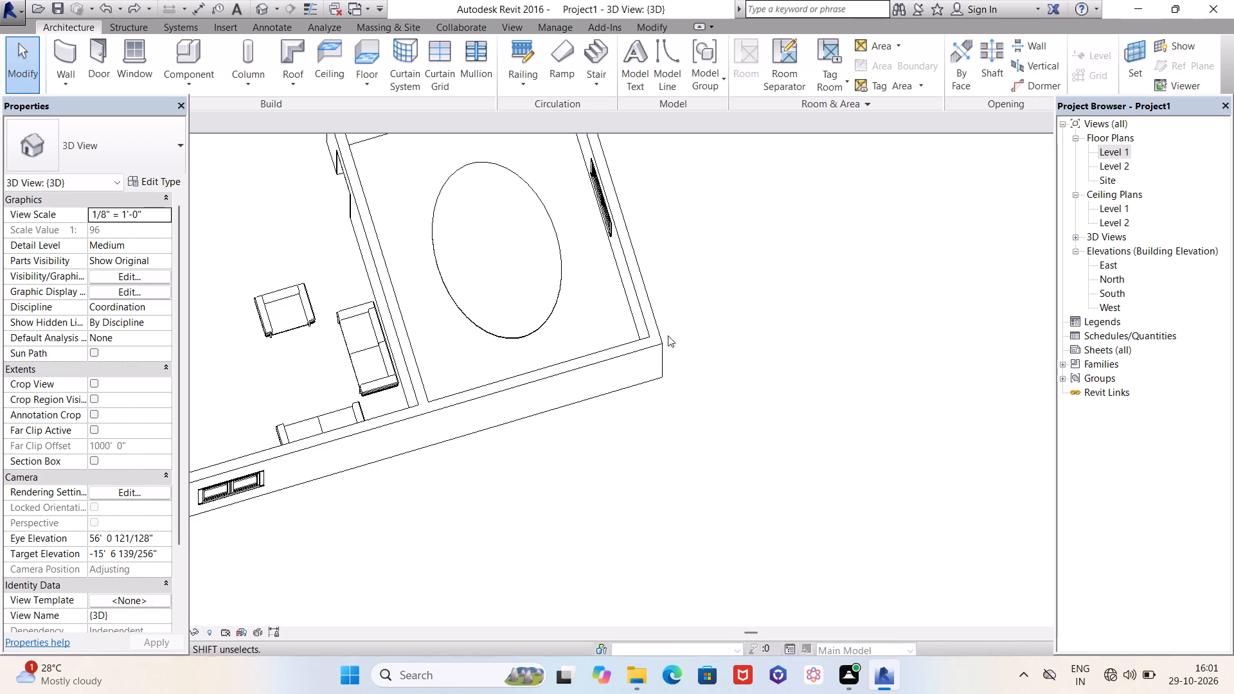
On the Level 1 plan, start loading a component family from the US Imperial library's Furniture folder.
double_click(1116, 150)
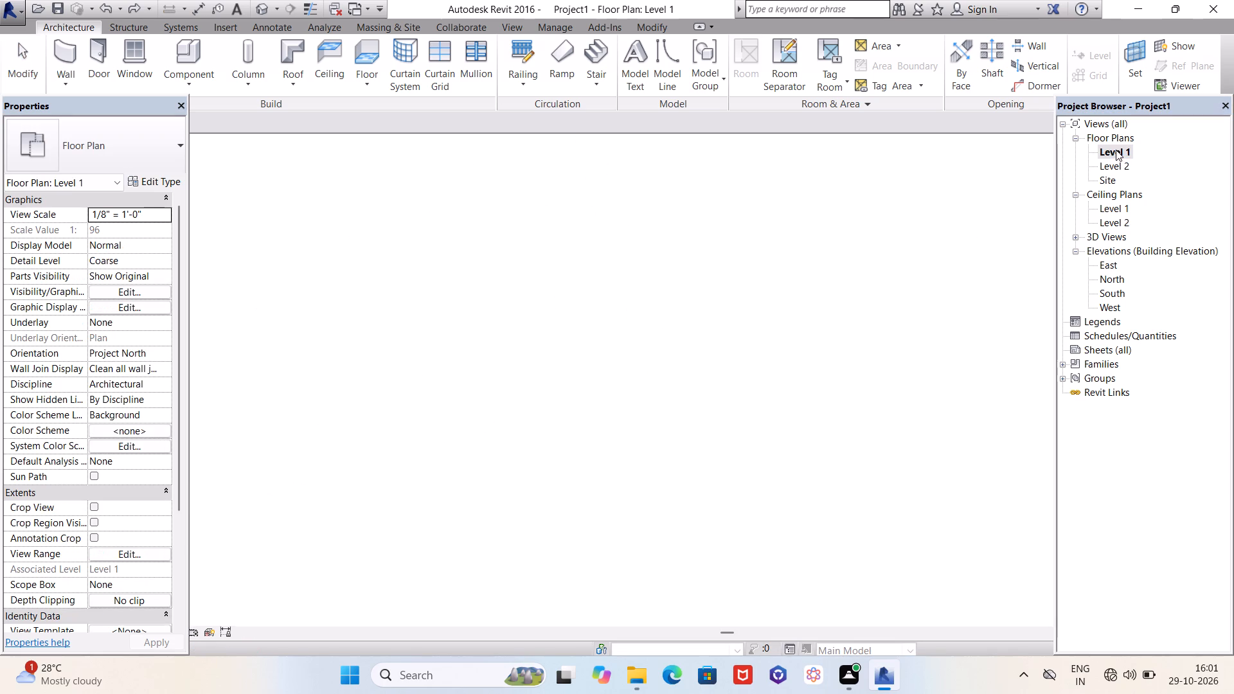
scroll(591, 354, "down", 2)
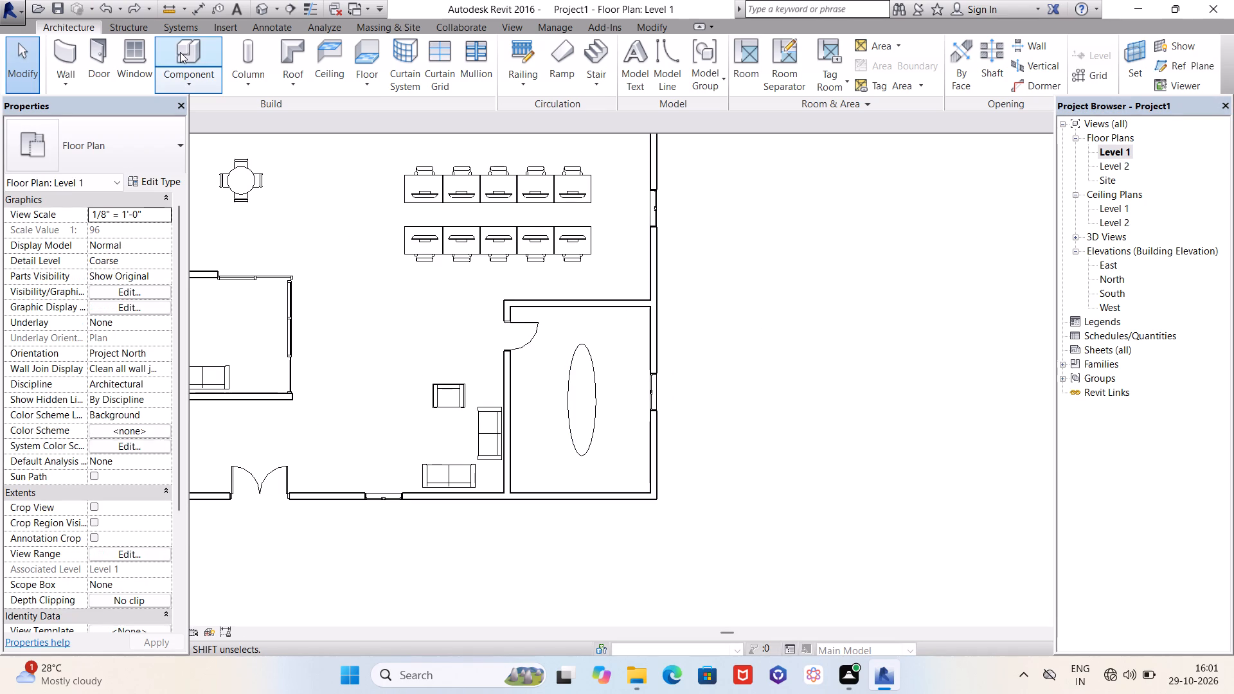
left_click(180, 52)
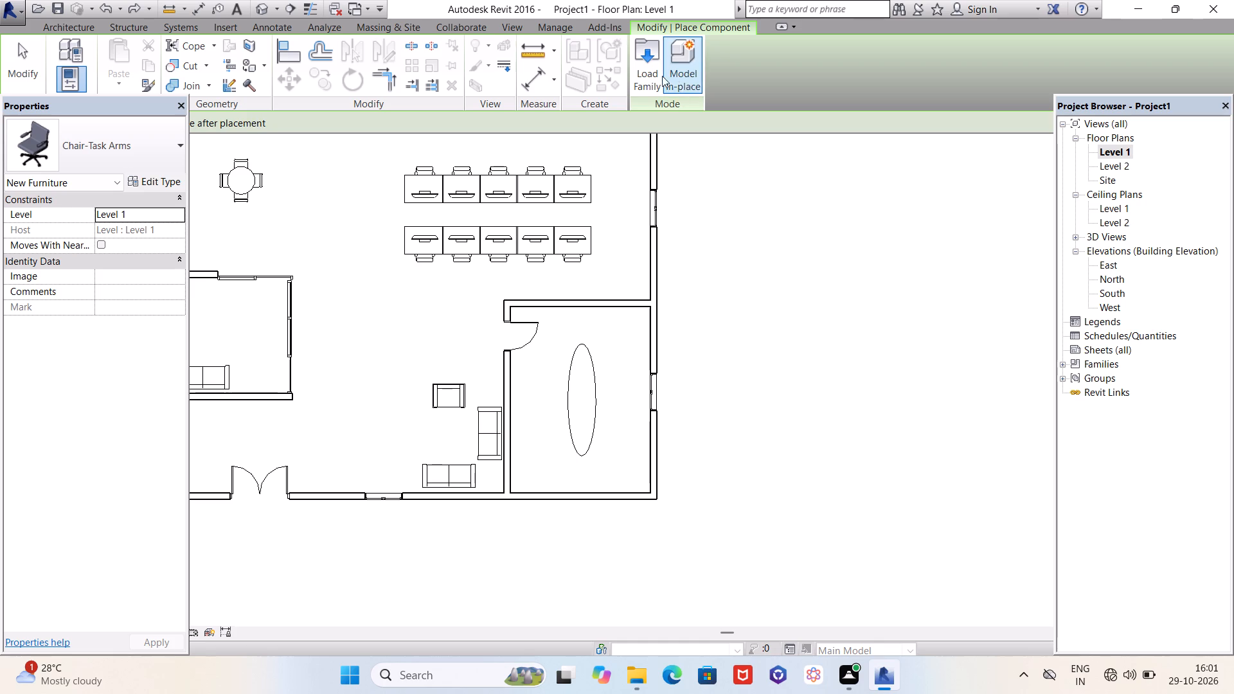
left_click(643, 66)
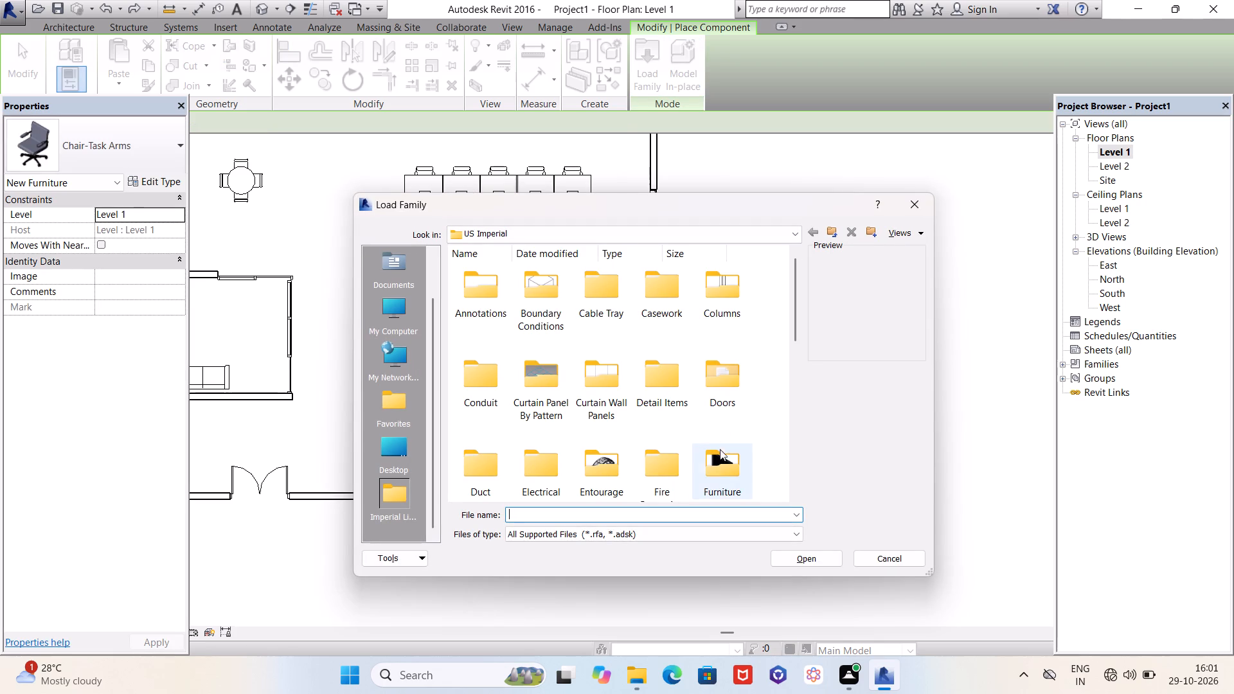
double_click(717, 461)
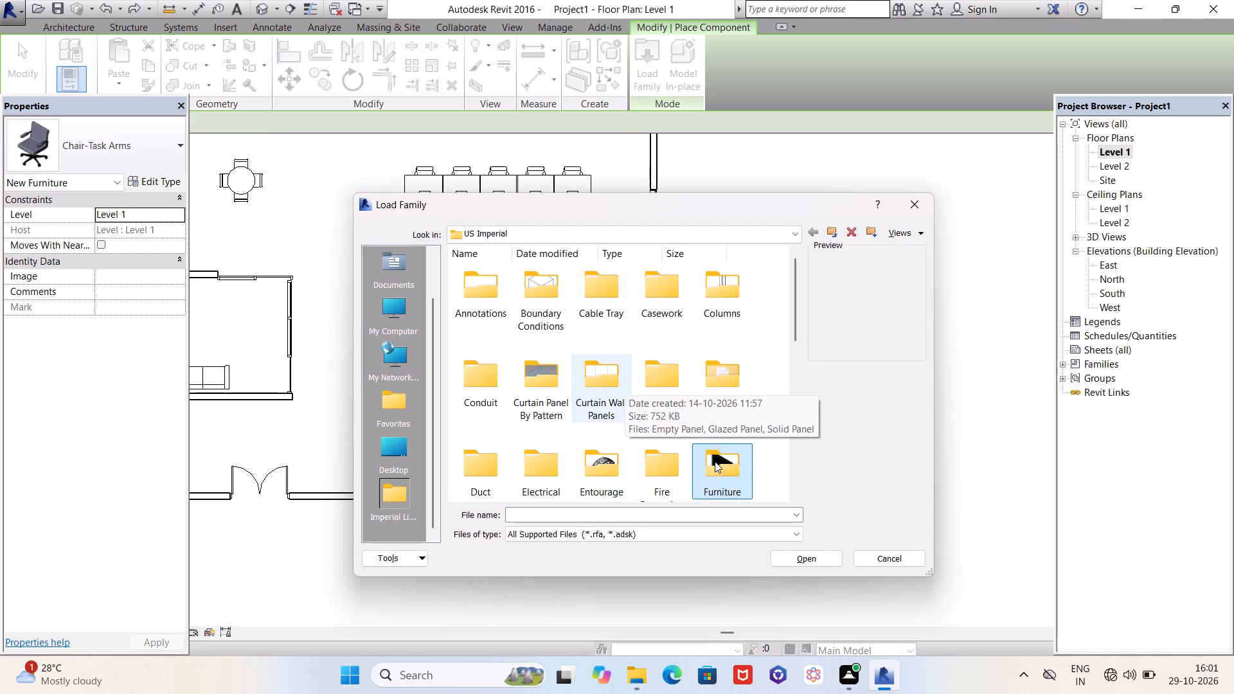
double_click(717, 467)
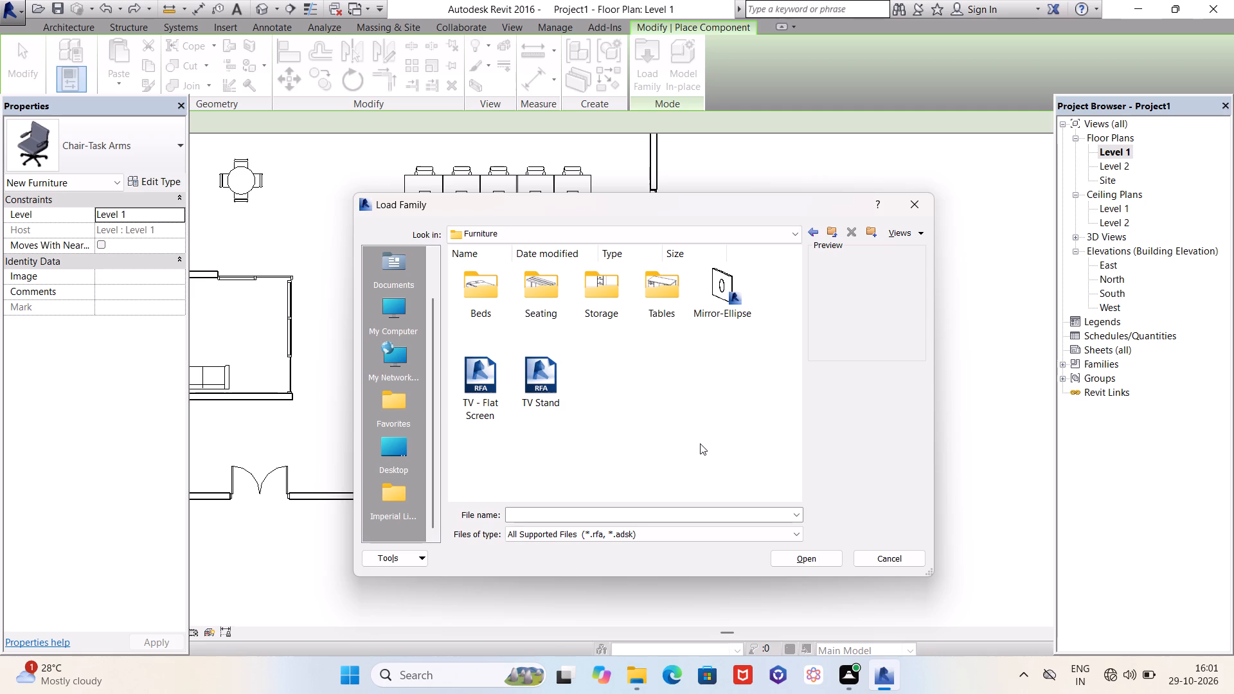
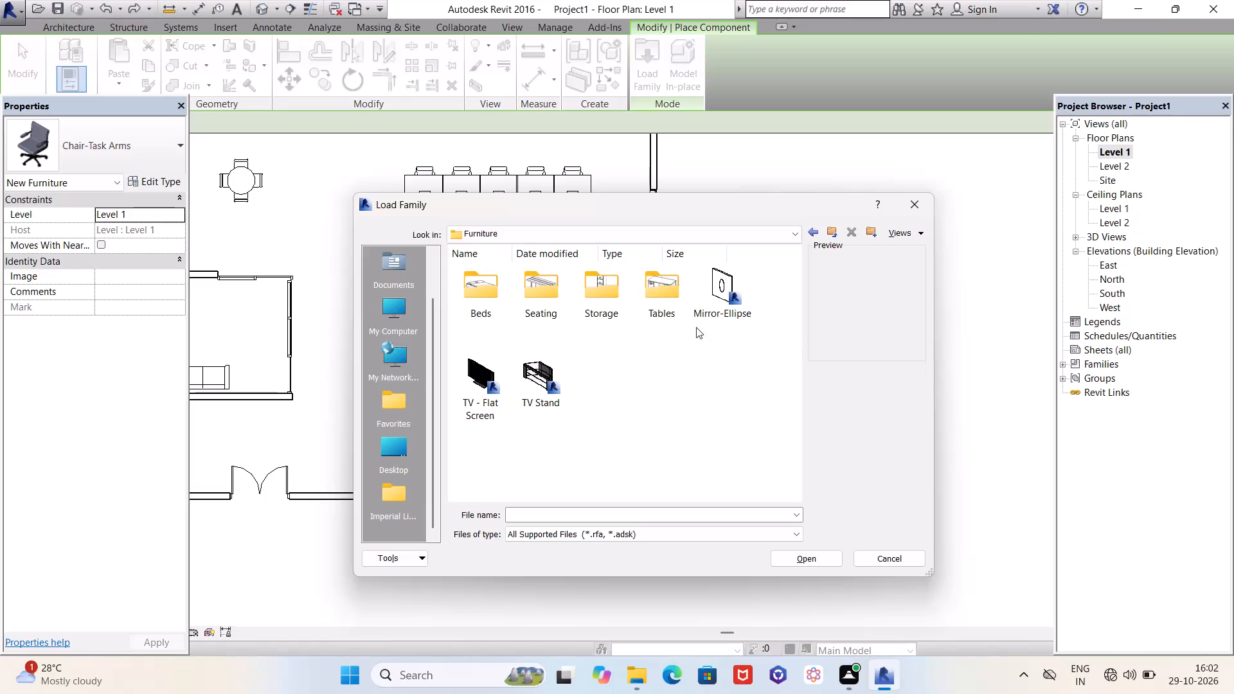
Load the Seating-Auditorium family from the library's Seating folder.
double_click(542, 288)
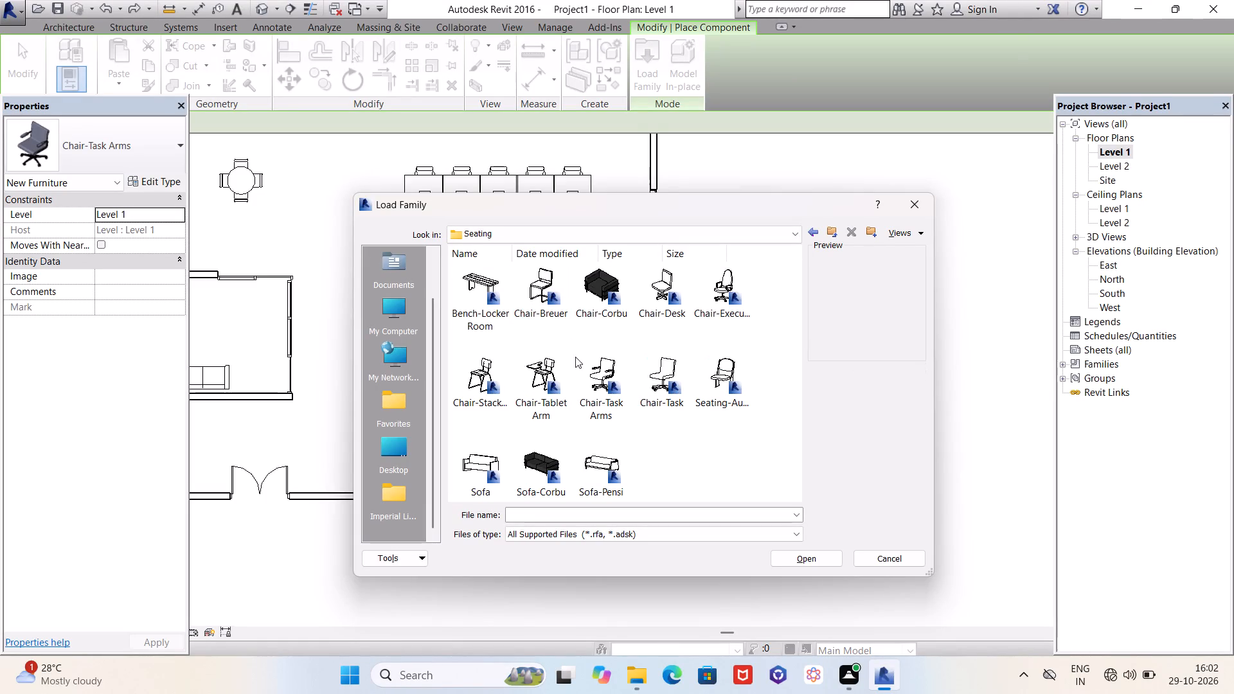
left_click(726, 376)
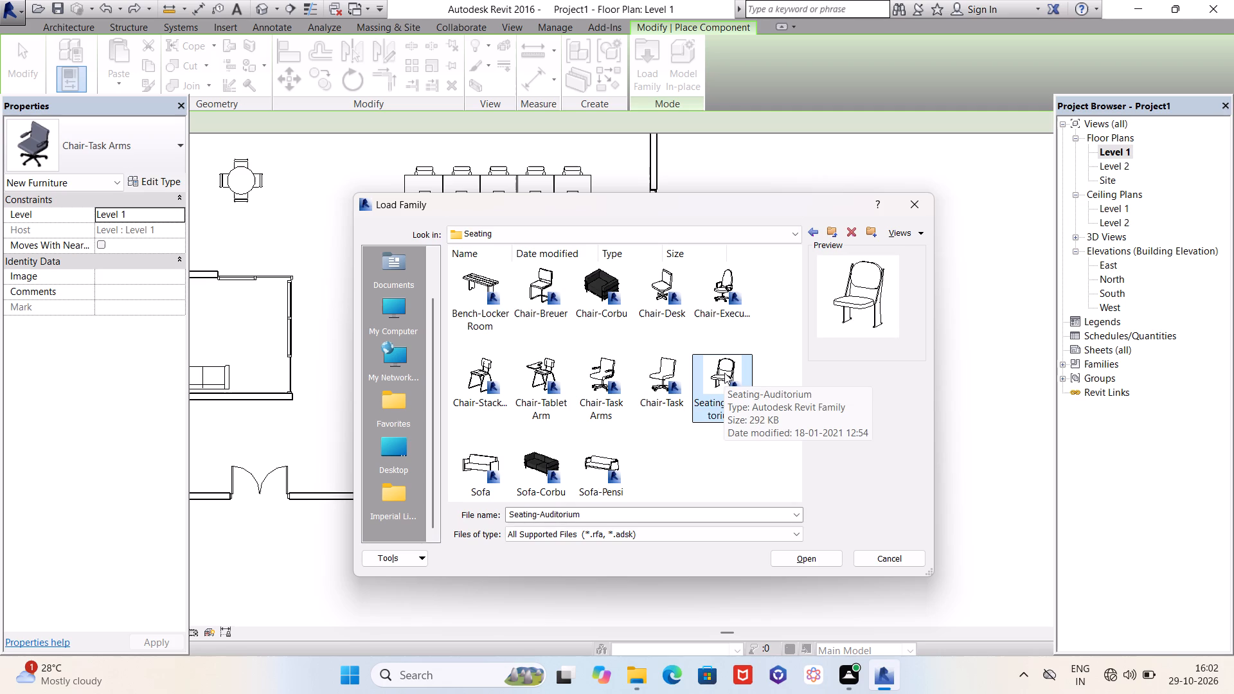
left_click(816, 556)
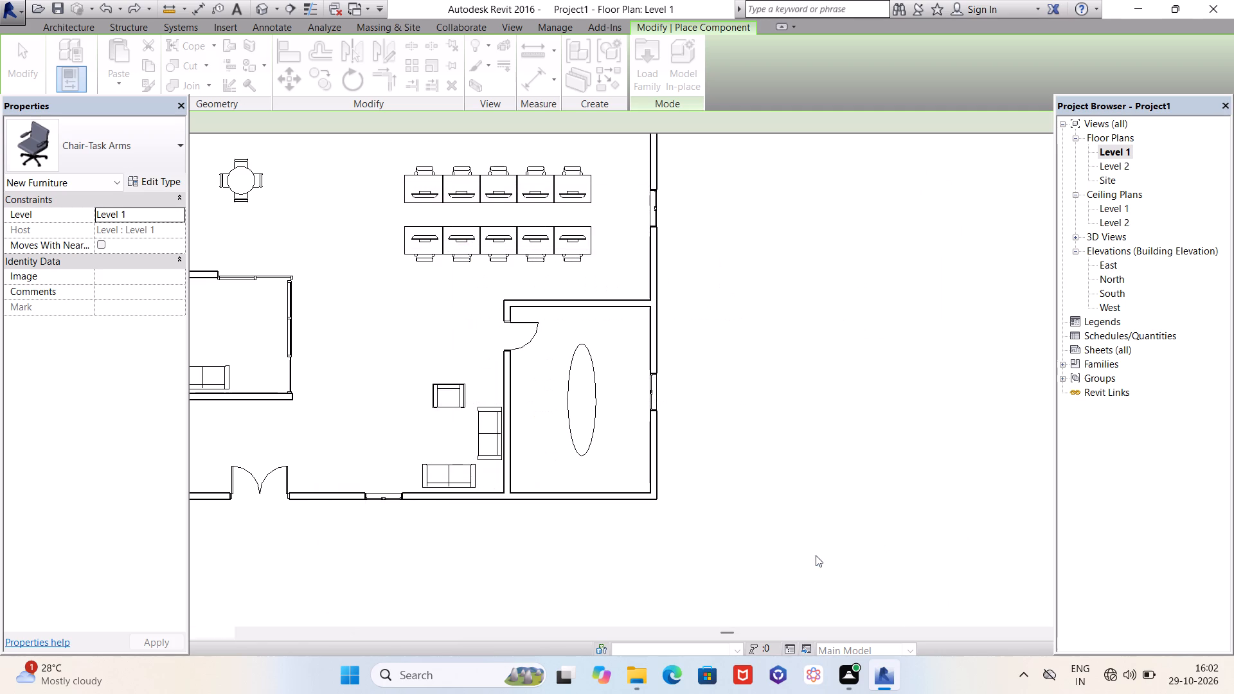
Place three 18" x 24" x 30" auditorium chairs facing the oval table's west side, about 10'-0" from the room's east wall.
scroll(556, 369, "up", 3)
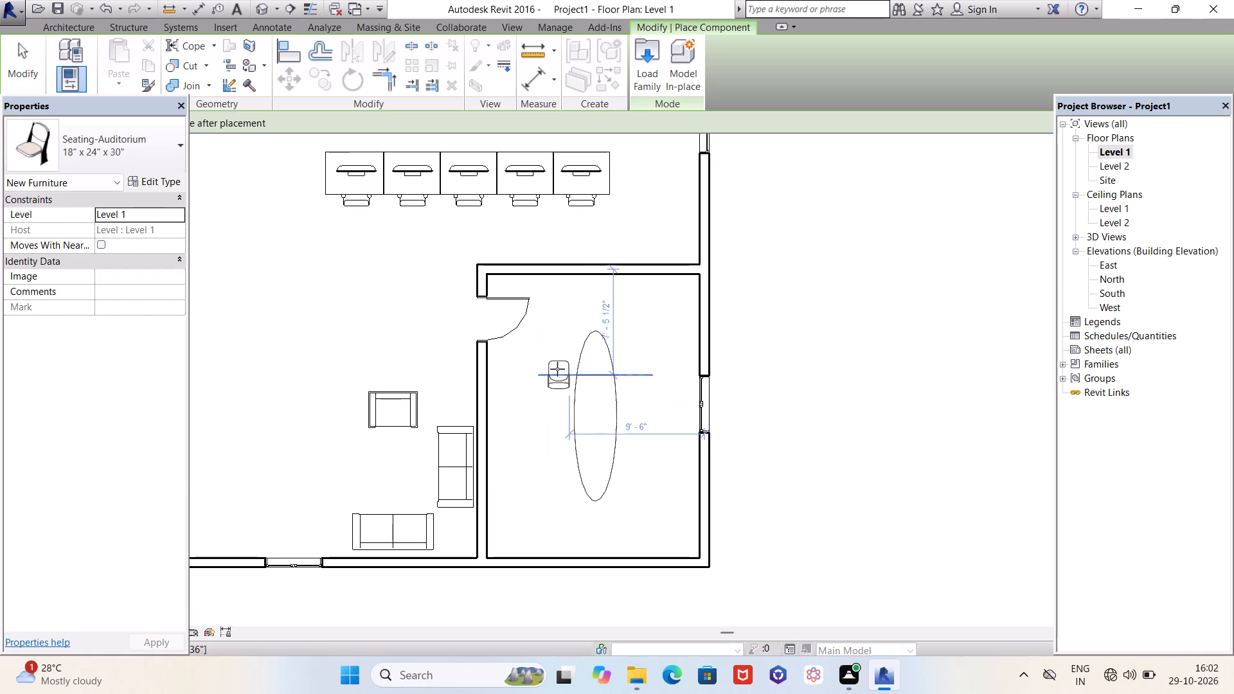
scroll(557, 369, "up", 5)
key("space")
key("space")
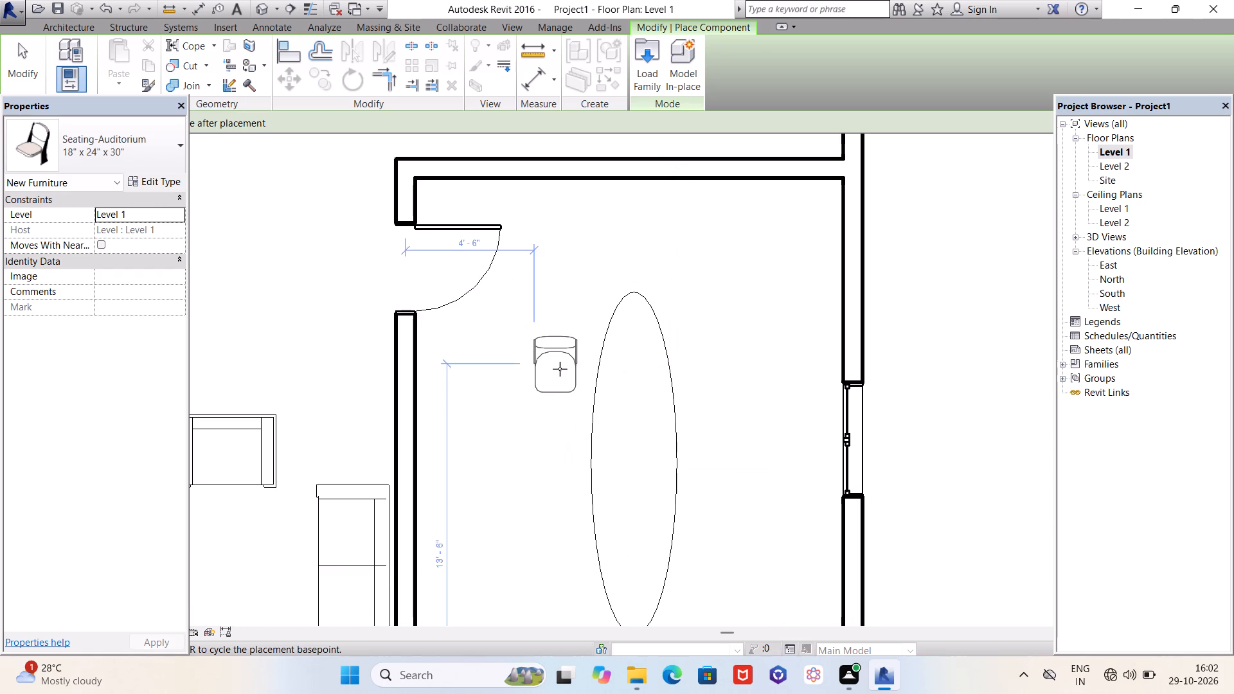
key("space")
scroll(557, 395, "down", 5)
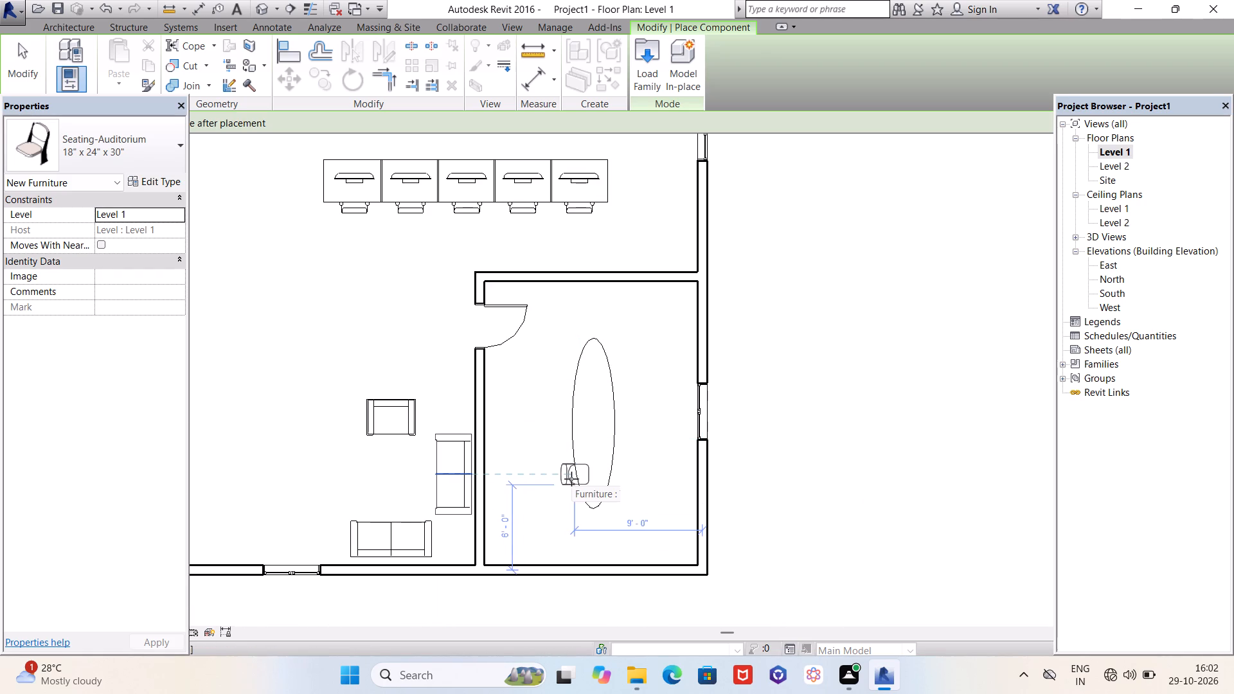
left_click(564, 479)
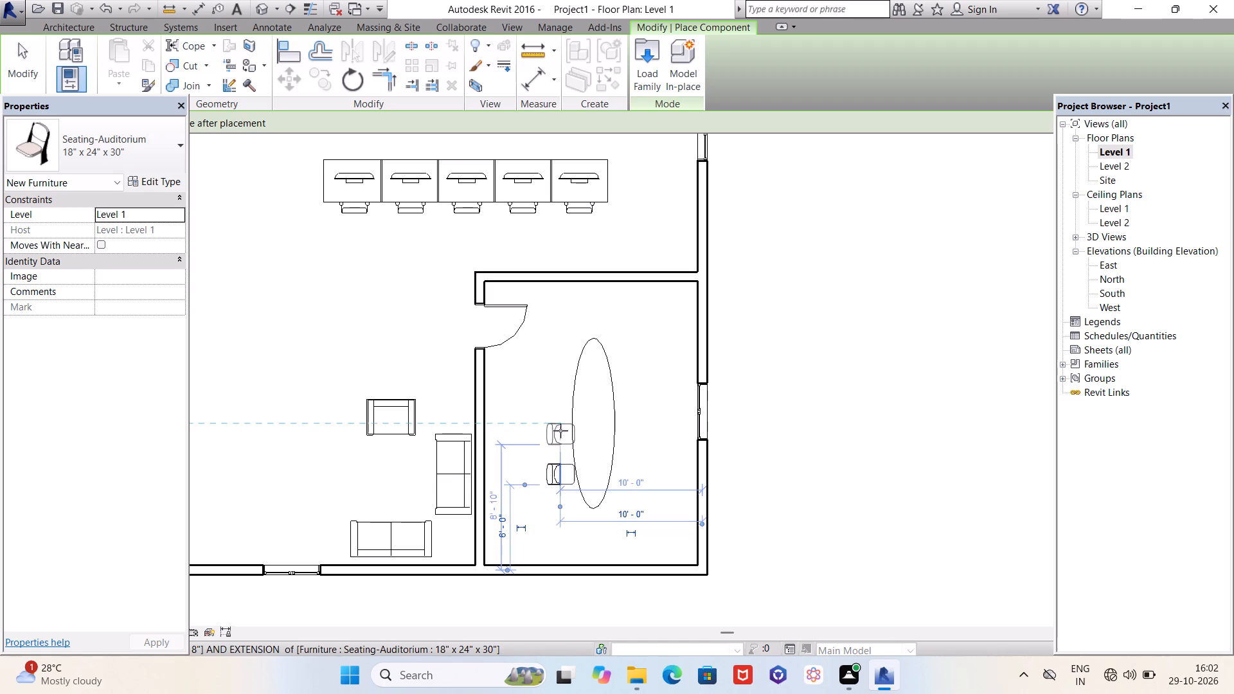
left_click(560, 427)
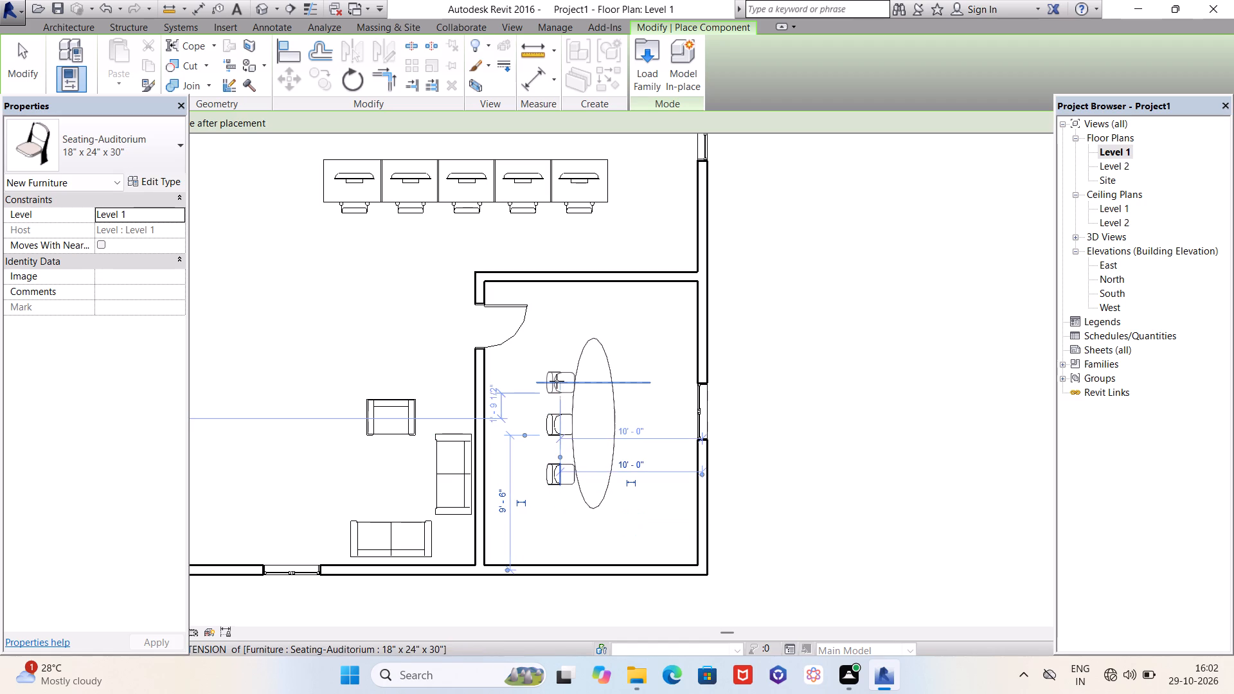
left_click(557, 381)
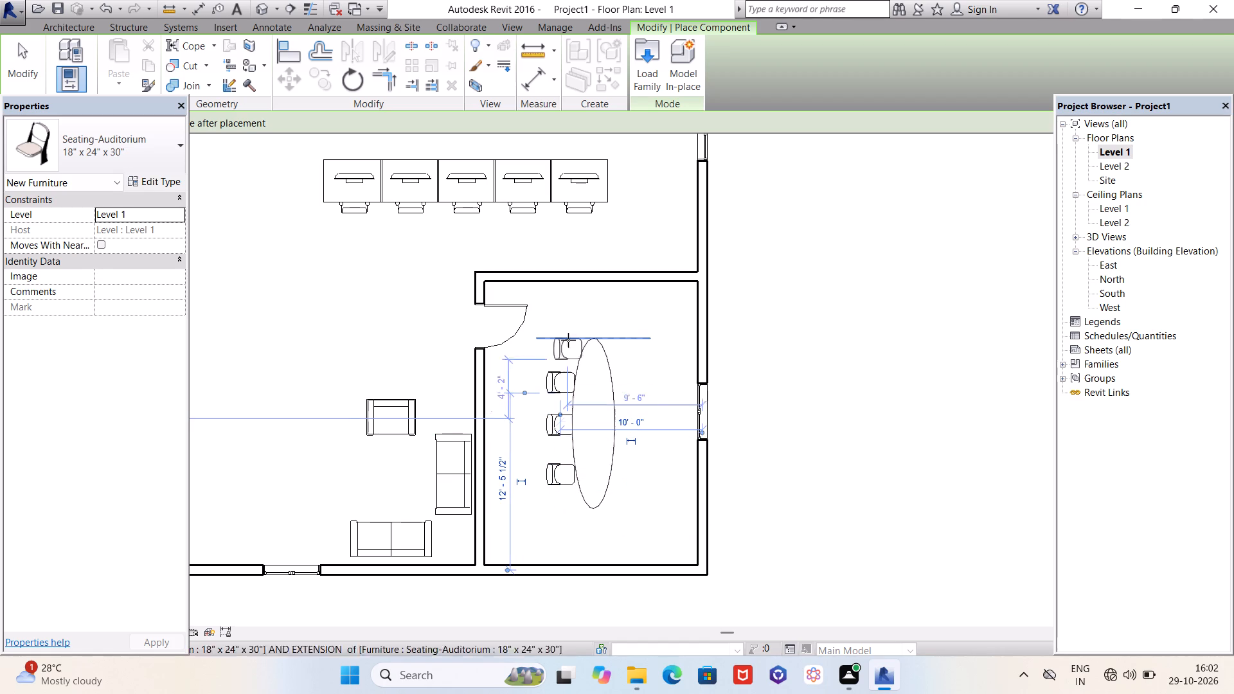
Place one auditorium chair at the north end of the oval table, rotated to face south.
key("space")
key("space")
key("space")
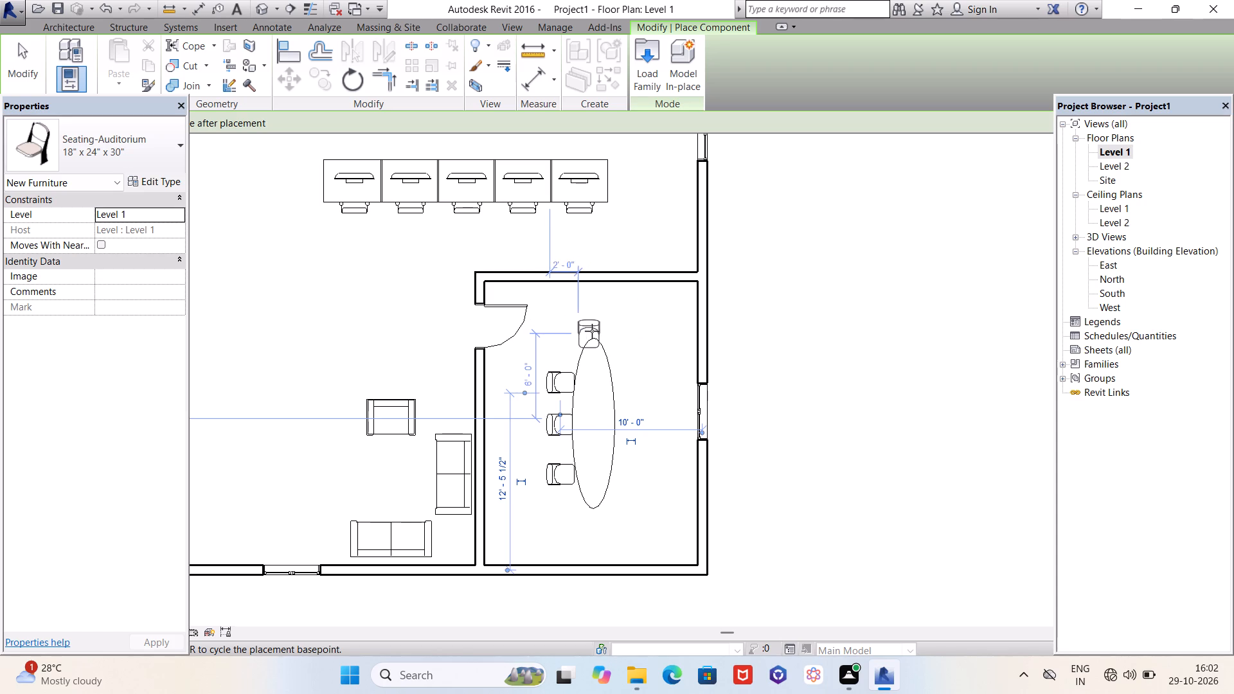
scroll(593, 331, "up", 5)
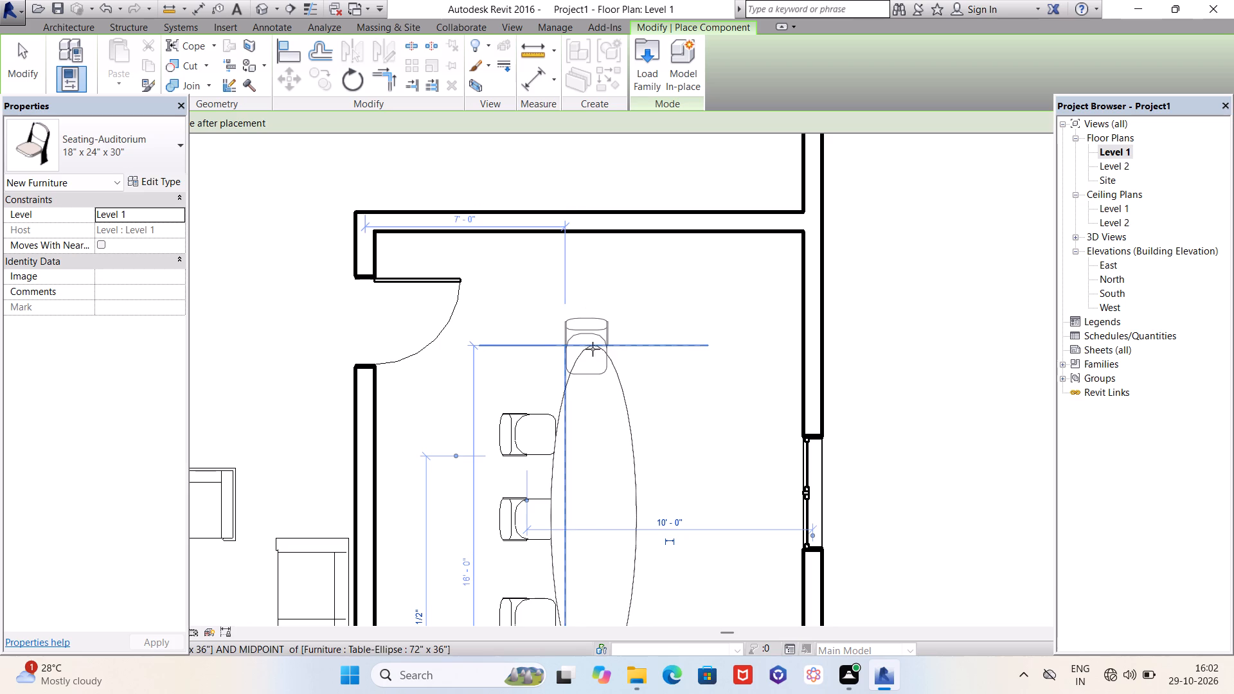
left_click(595, 352)
Place one auditorium chair at the south end of the oval table, rotated to face north, and finish placing.
scroll(586, 290, "down", 4)
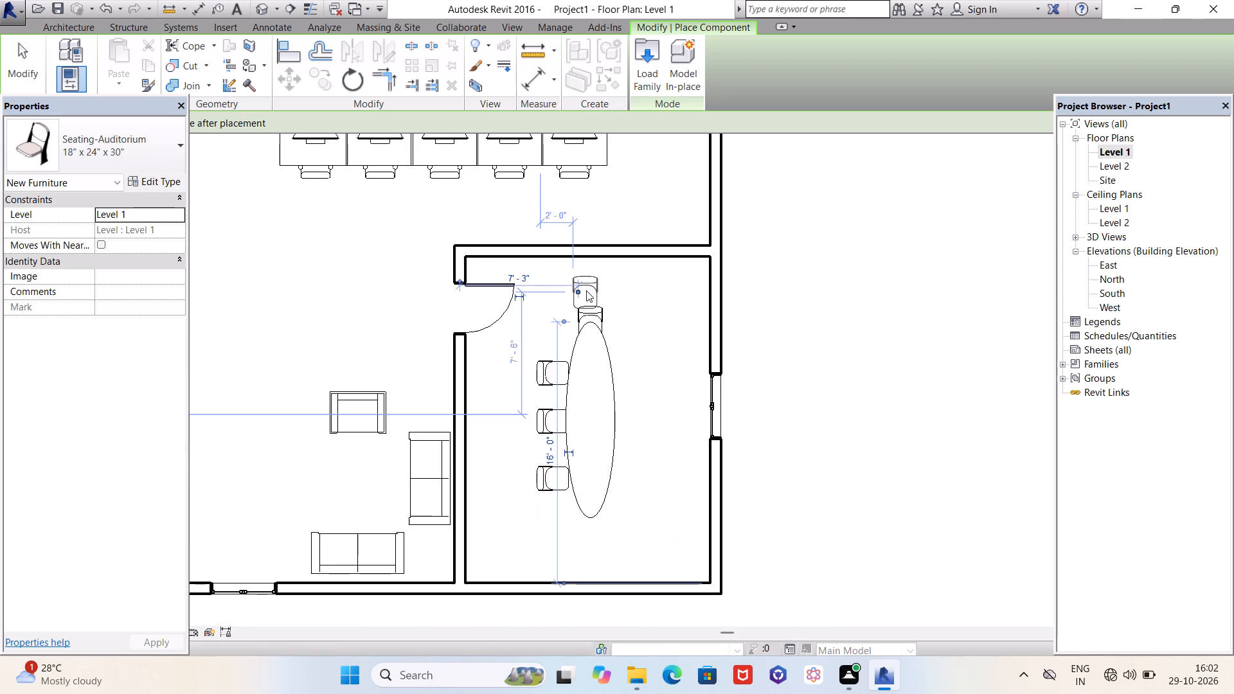
scroll(586, 293, "down", 4)
key("space")
key("space")
key("space")
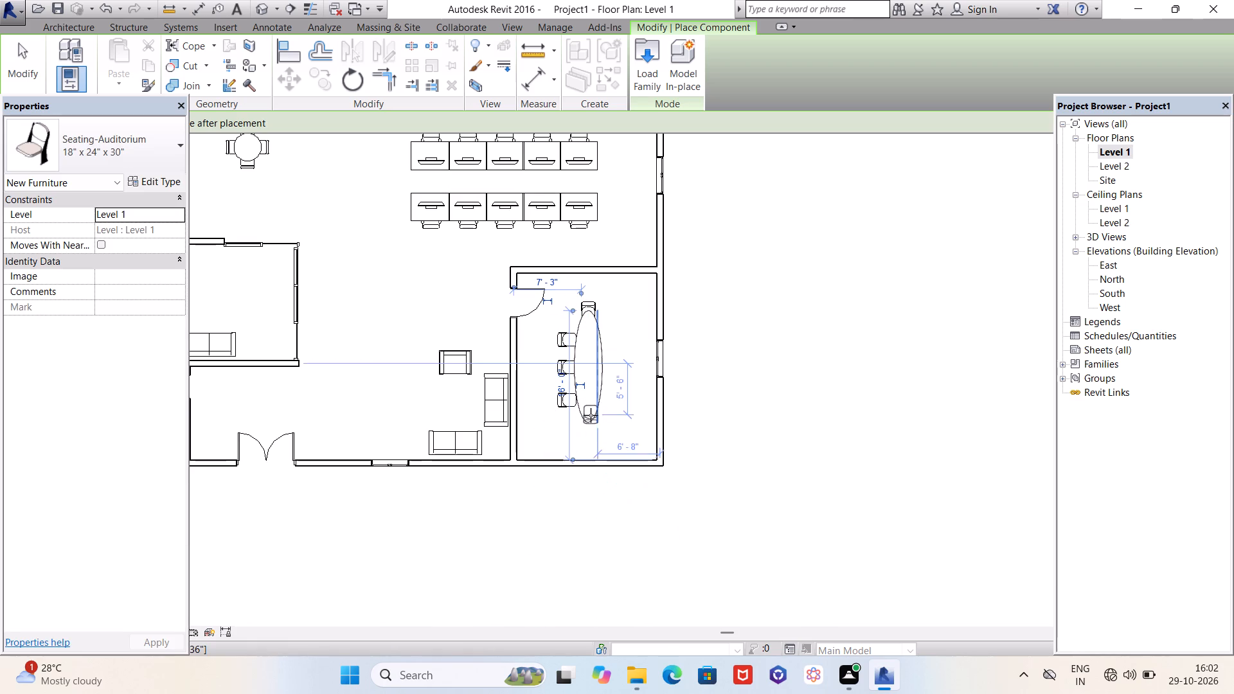
scroll(587, 427, "up", 13)
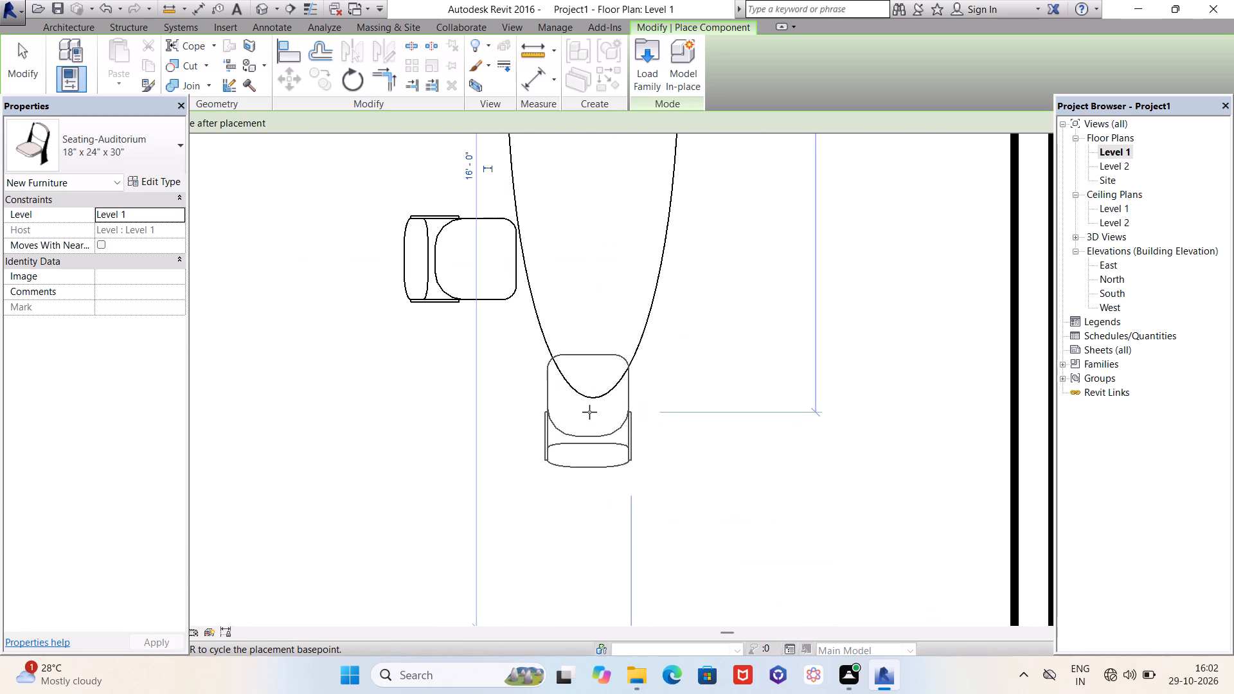
left_click(594, 395)
scroll(579, 416, "down", 5)
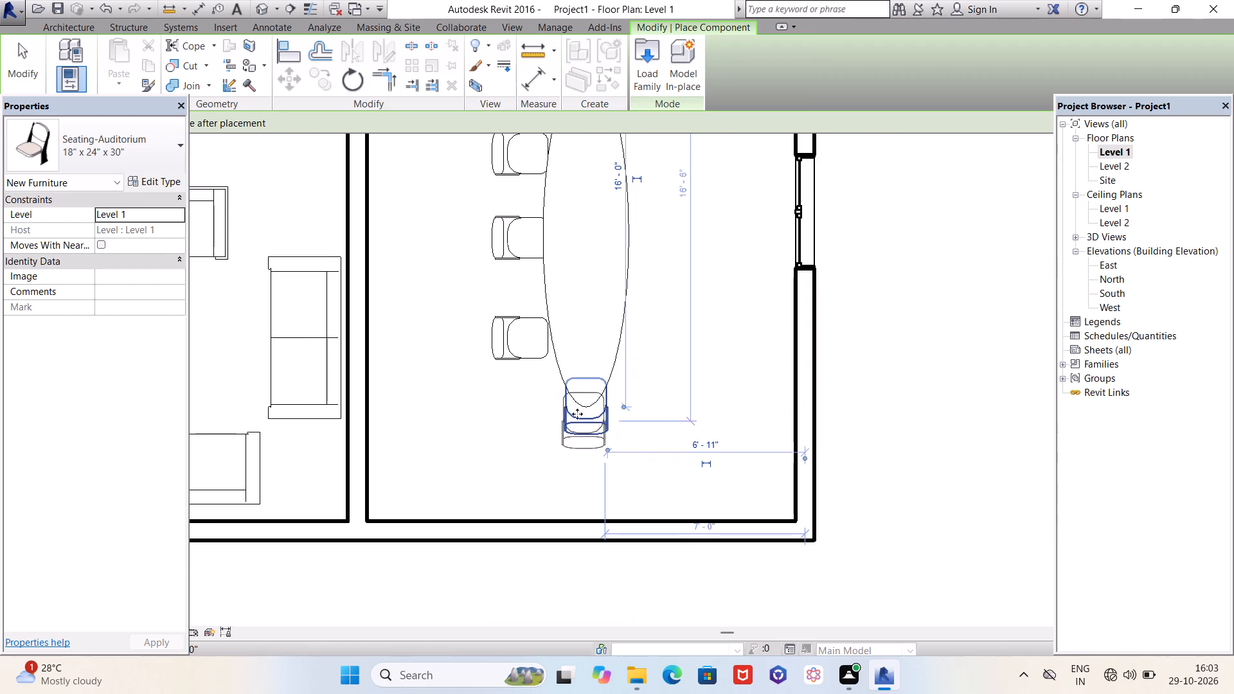
scroll(575, 413, "down", 4)
key("Escape")
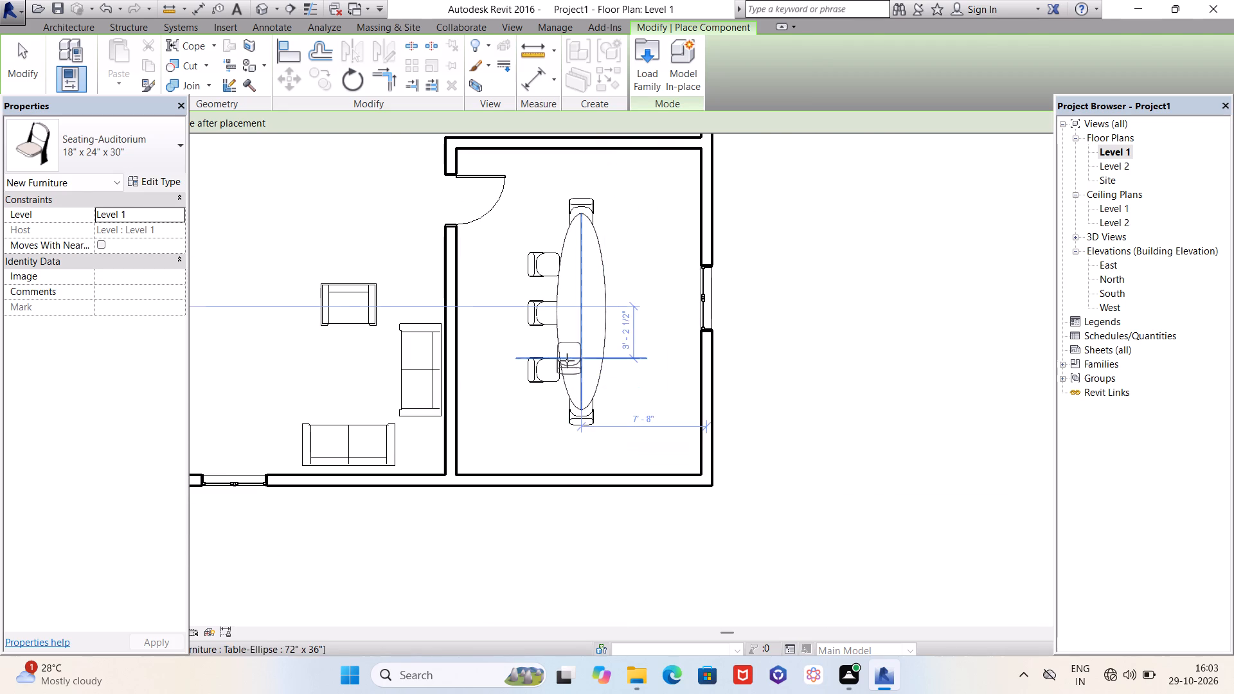
key("Escape")
Mirror the three west-side auditorium chairs to the east side about the oval table's long centre axis.
left_click(543, 371)
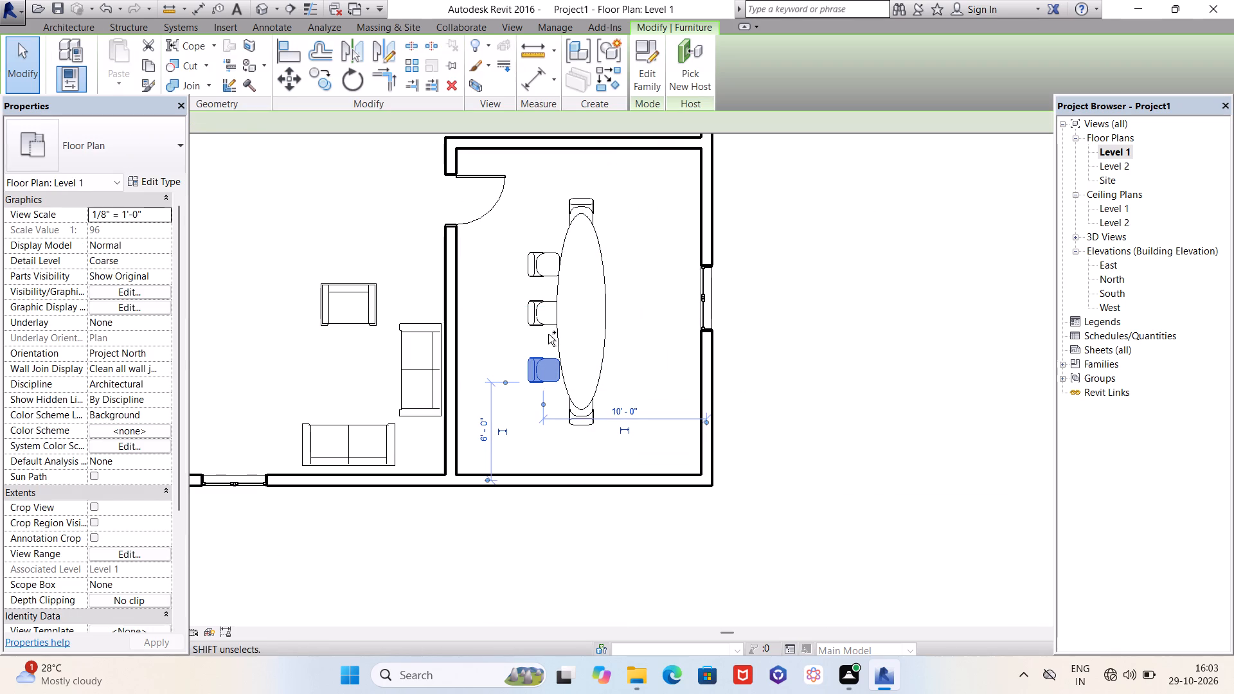
left_click(546, 321, "ctrl")
left_click(532, 269, "ctrl")
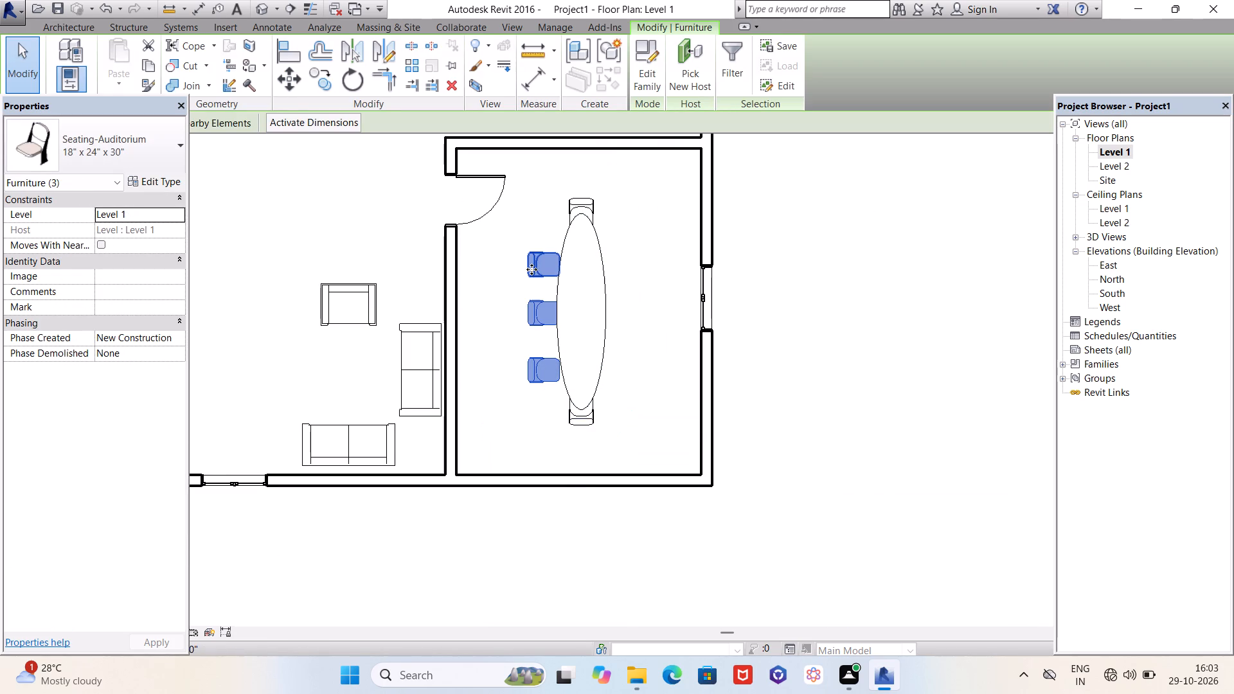
left_click(356, 52)
left_click(580, 258)
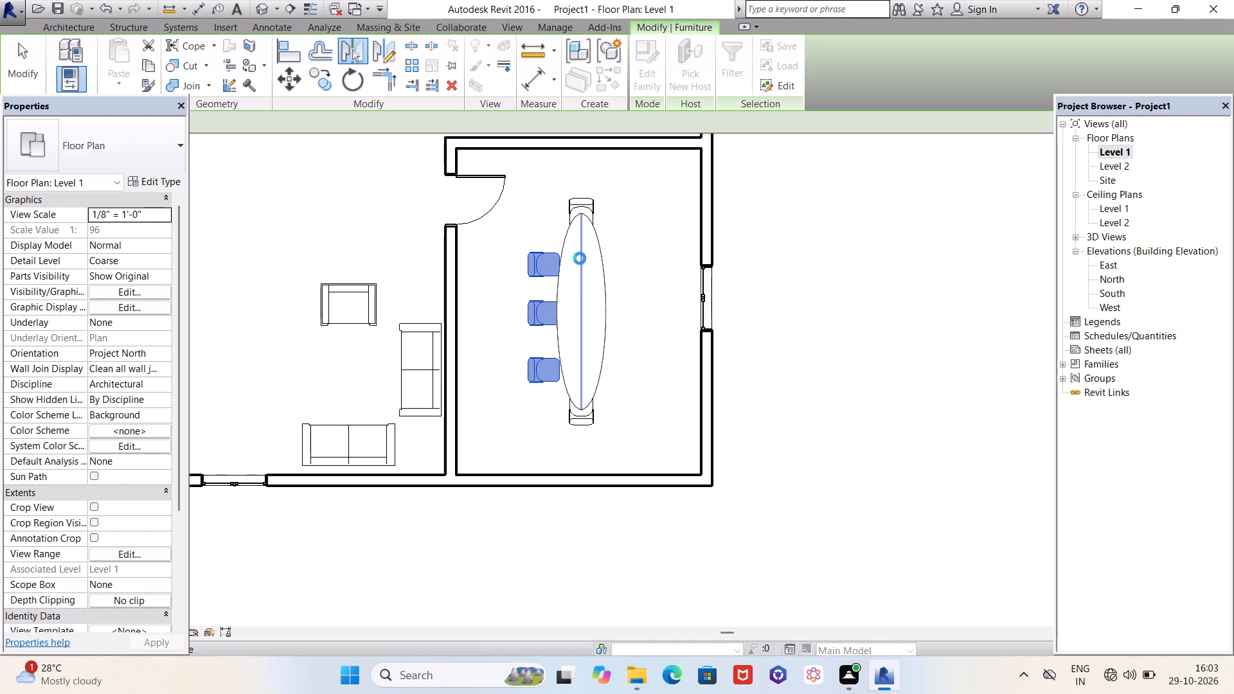
key("Escape")
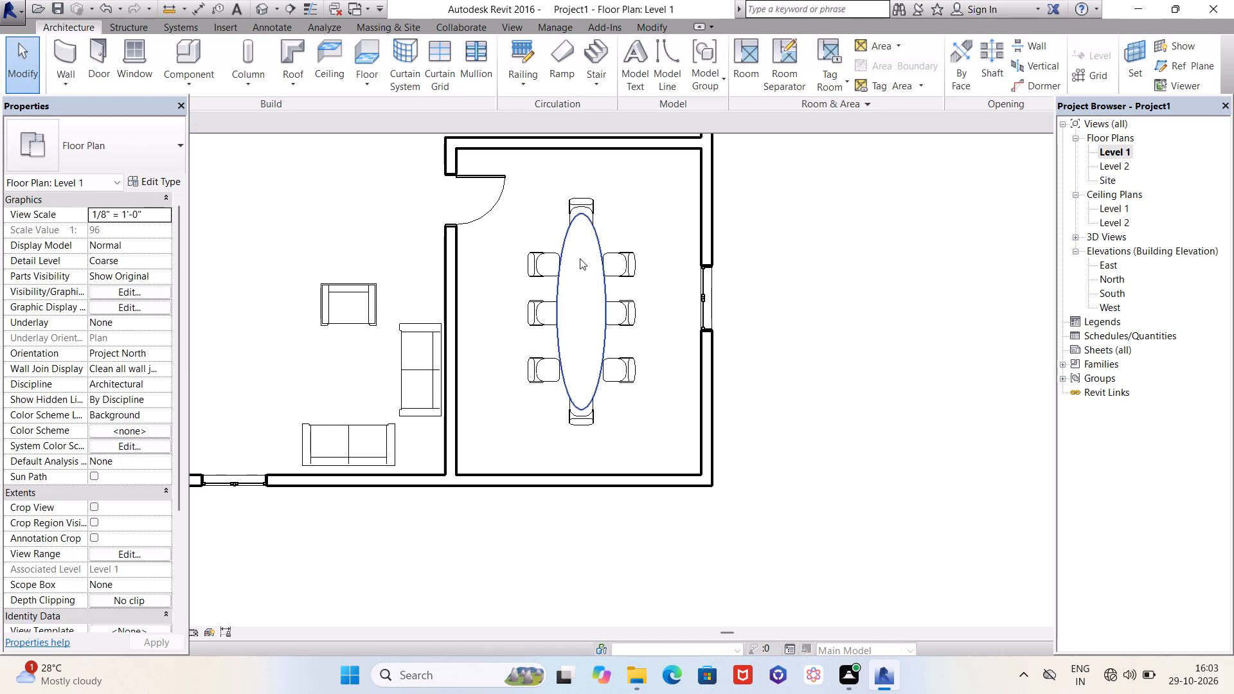
Open the default 3D view of the model.
left_click(263, 3)
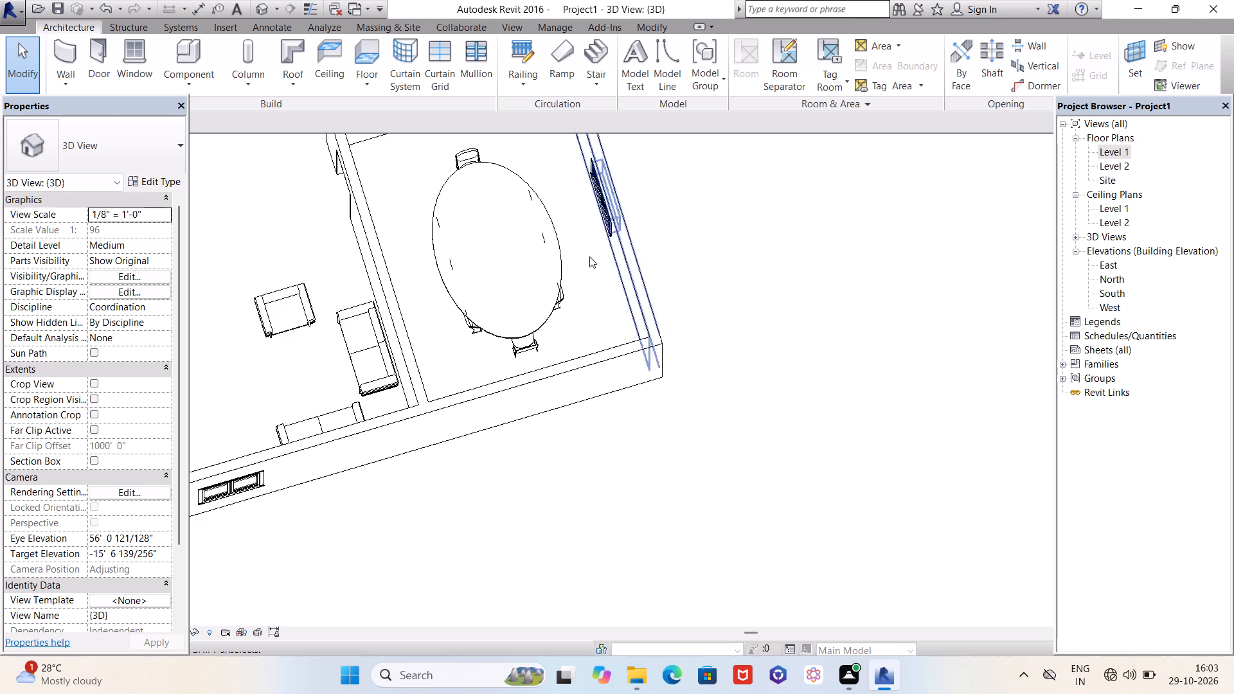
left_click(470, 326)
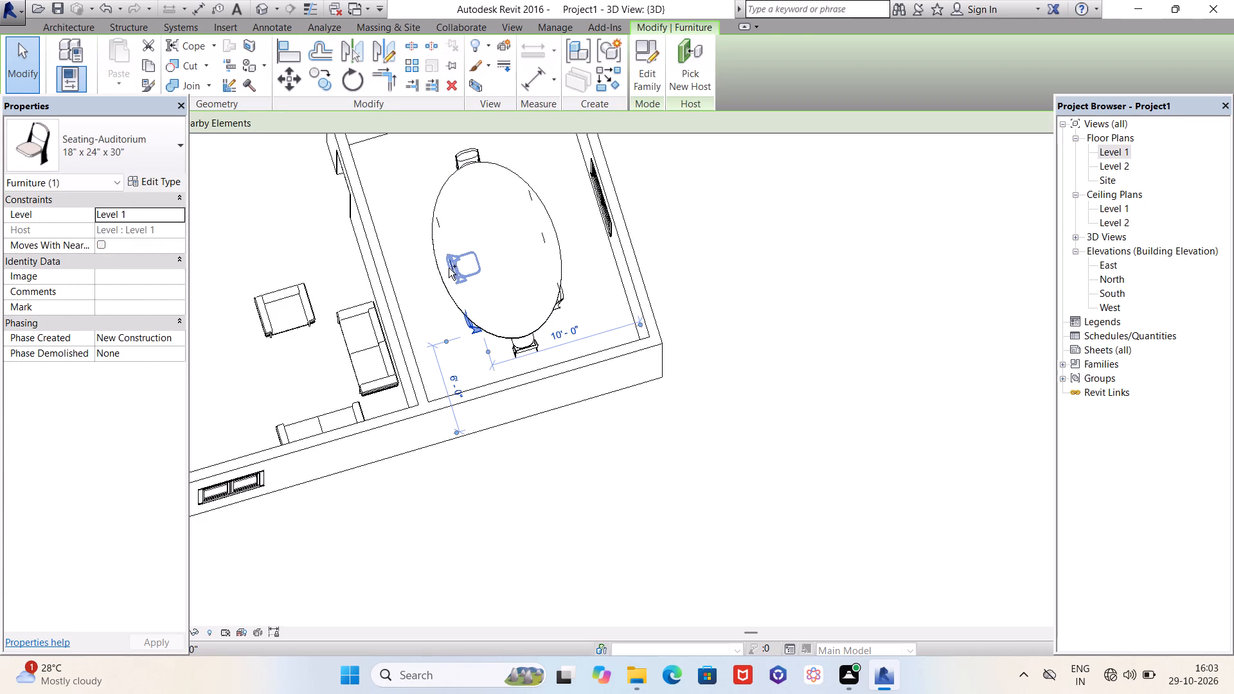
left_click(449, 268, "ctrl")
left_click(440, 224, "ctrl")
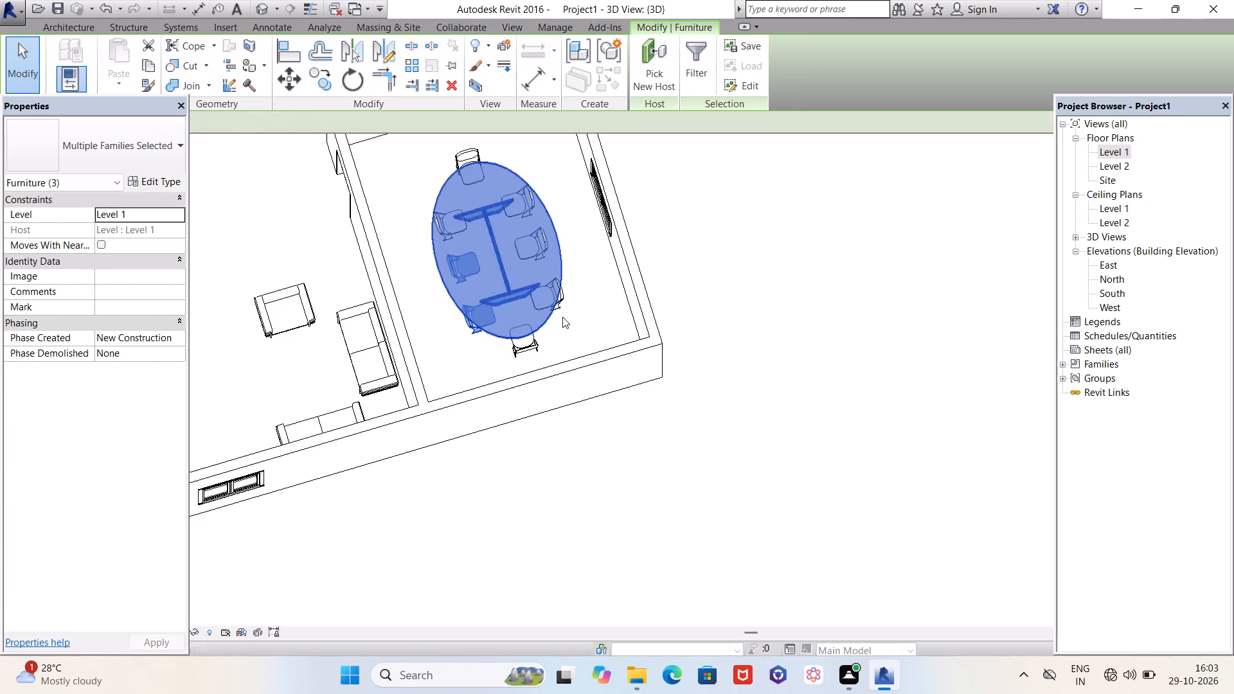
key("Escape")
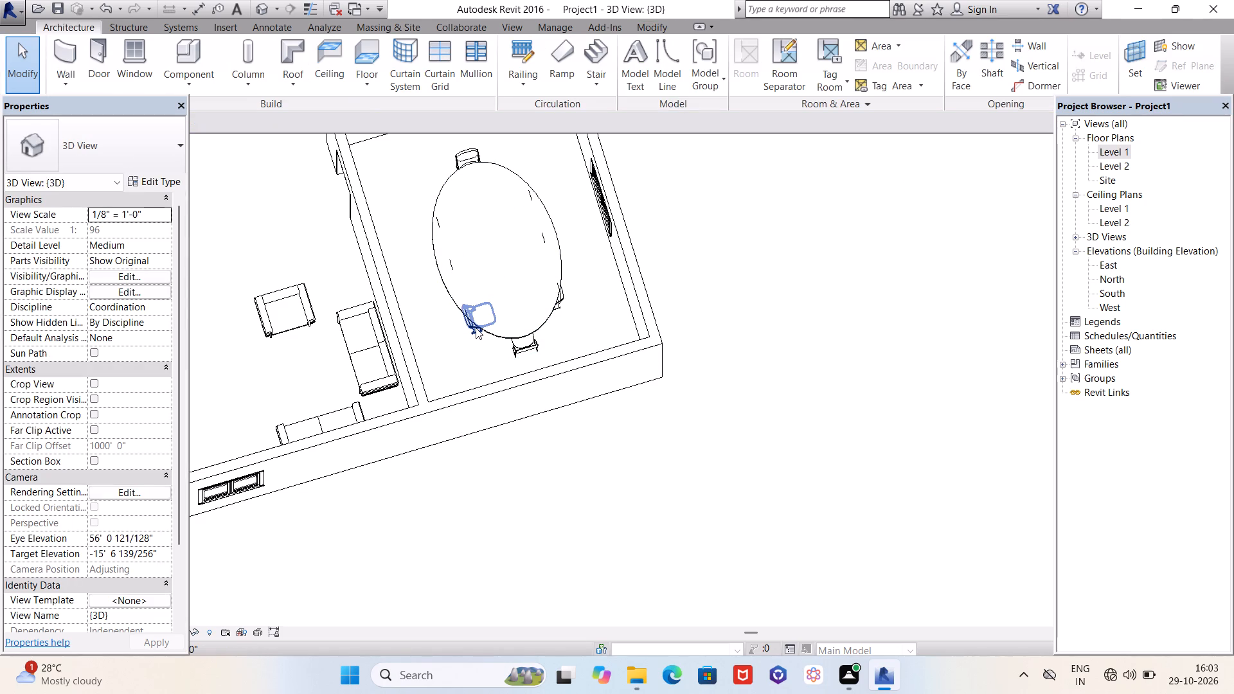
Nudge the three west-side auditorium chairs together westward so they sit outside the oval tabletop's edge.
left_click(476, 328)
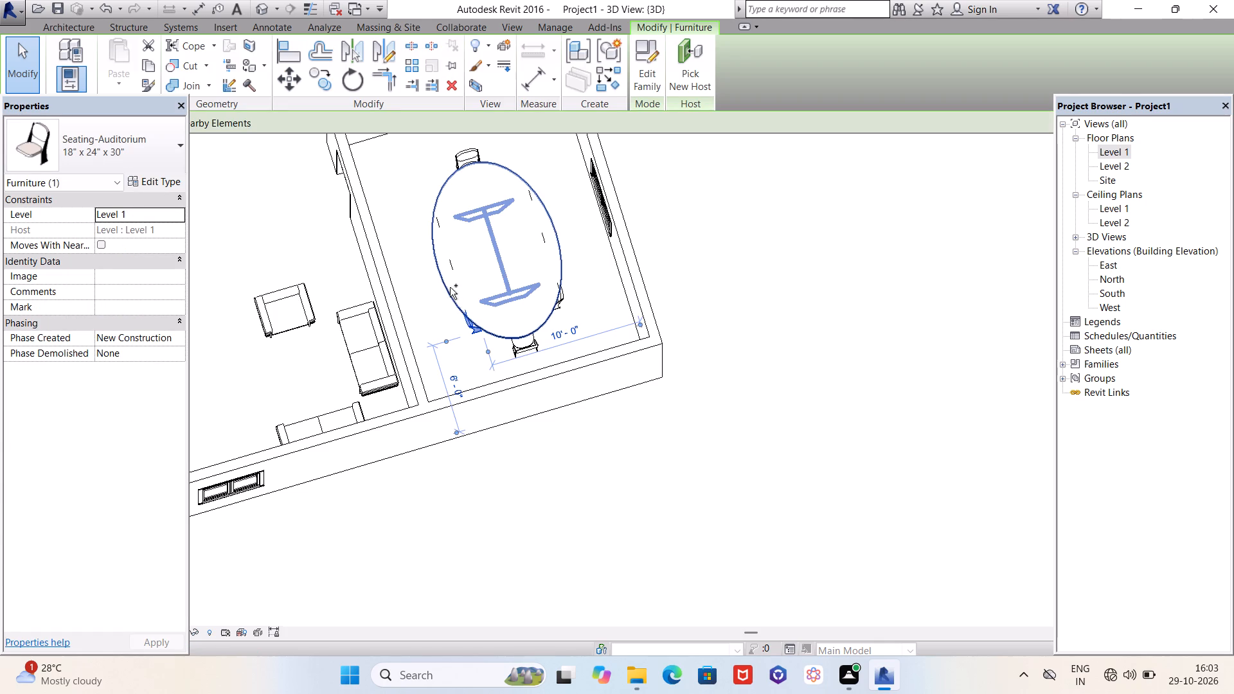
left_click(450, 272, "ctrl")
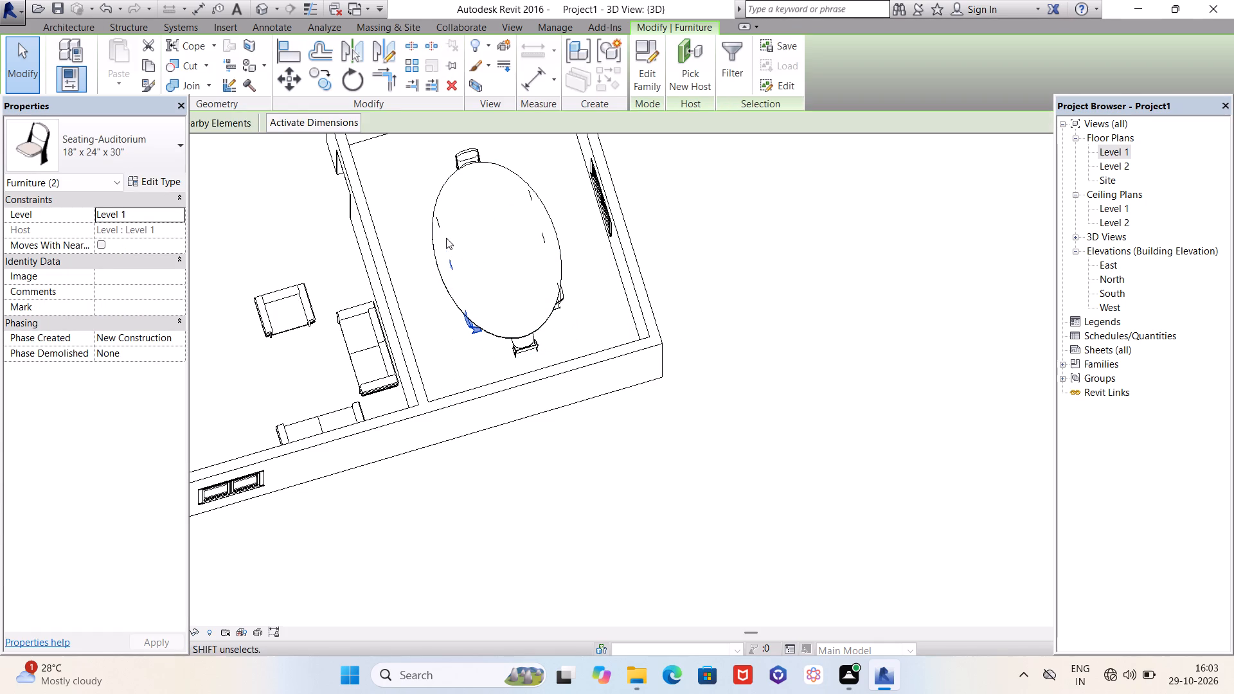
left_click(439, 227, "ctrl")
key("Left")
key("Left")
key("Left")
key("Left")
key("Left")
key("Left")
key("Left")
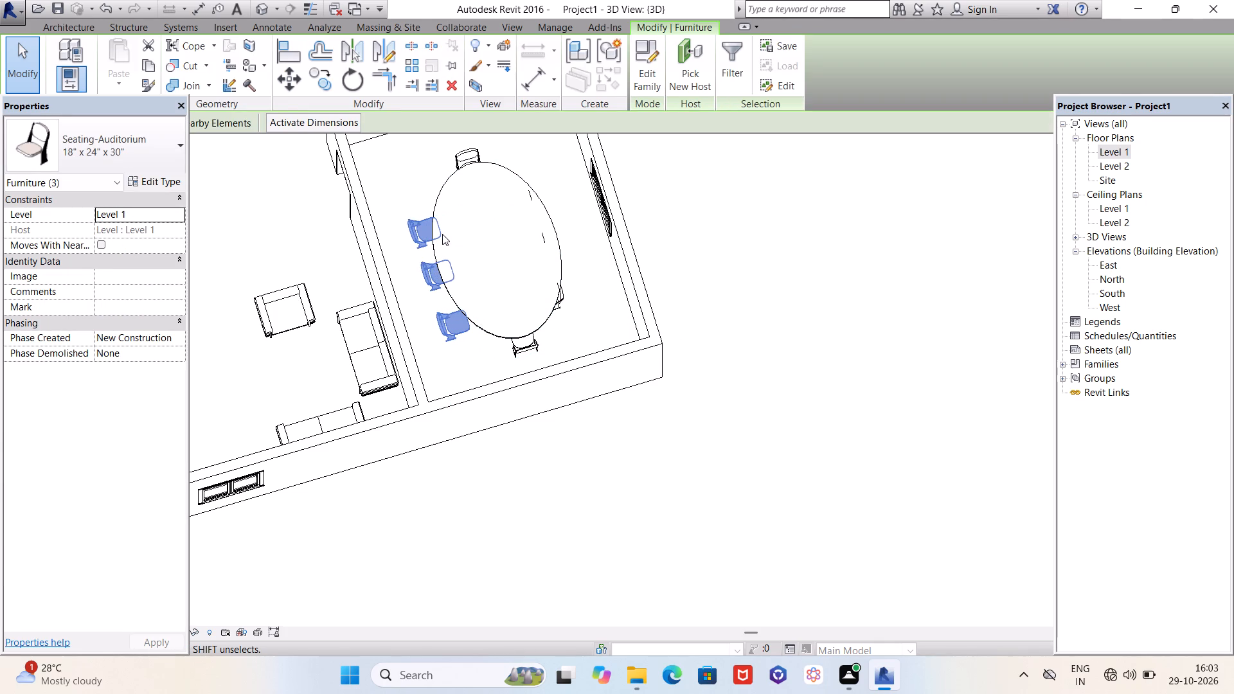
key("Escape")
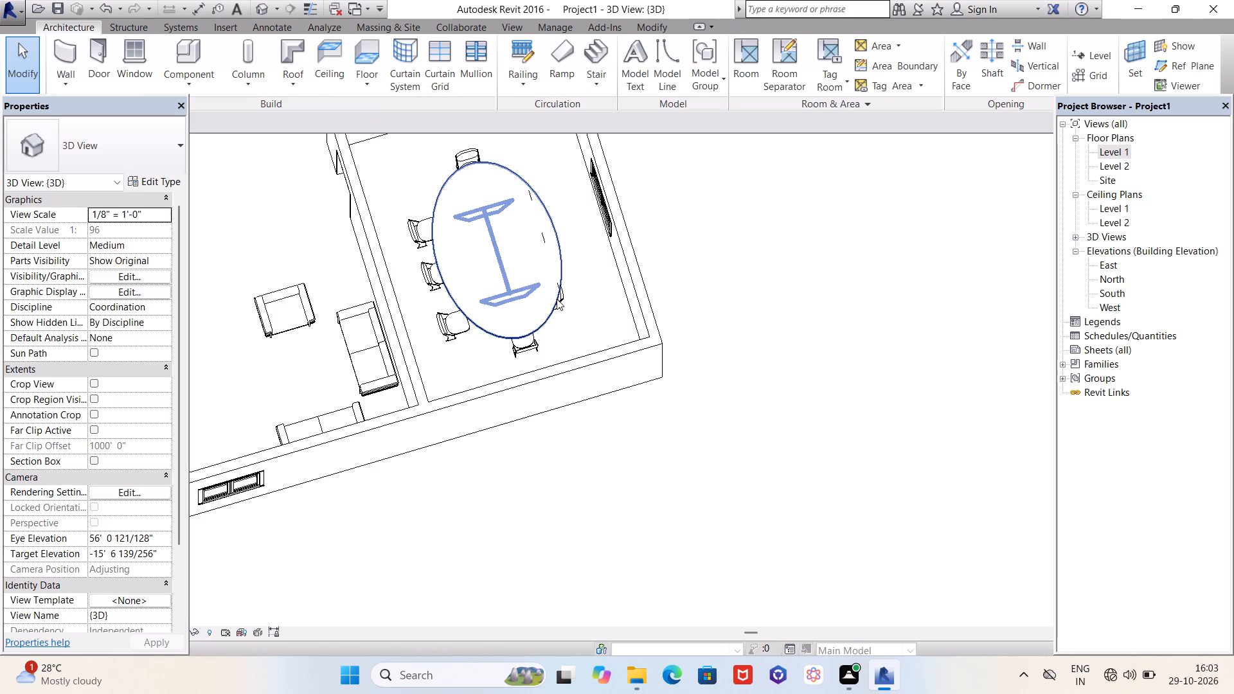
Nudge the southernmost west-side chair back toward the table, to about 11'-3" from the room's east wall.
left_click(452, 330)
key("Right")
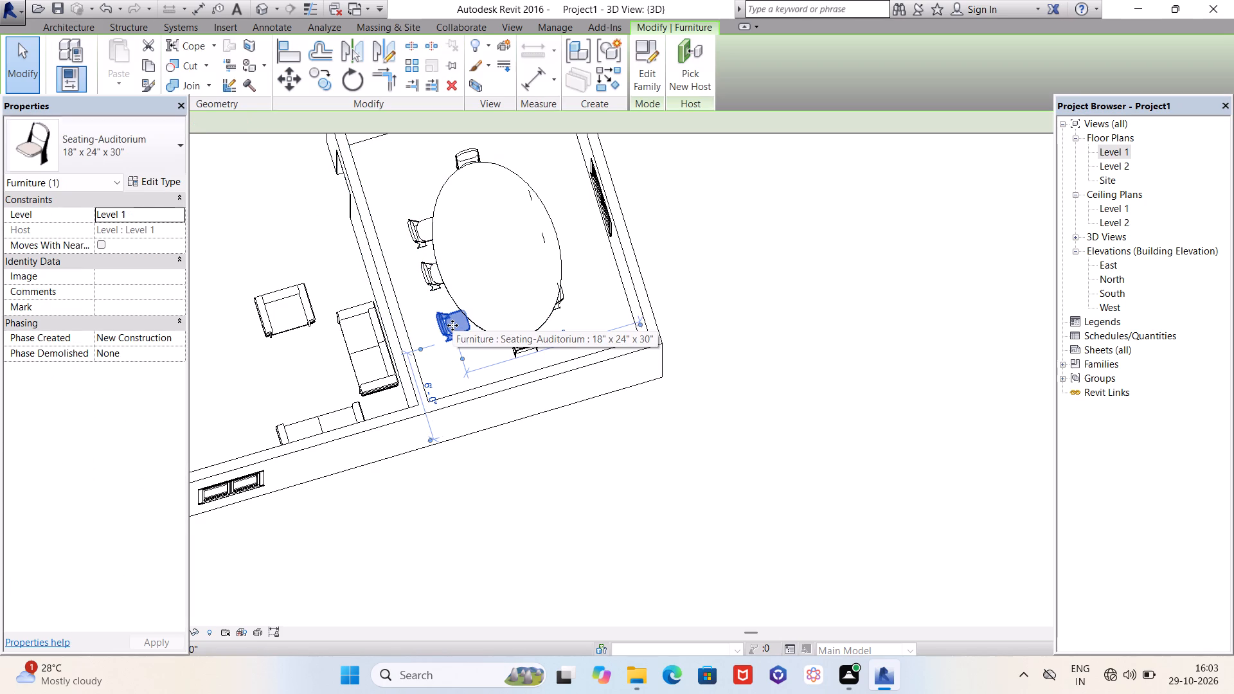
key("Right")
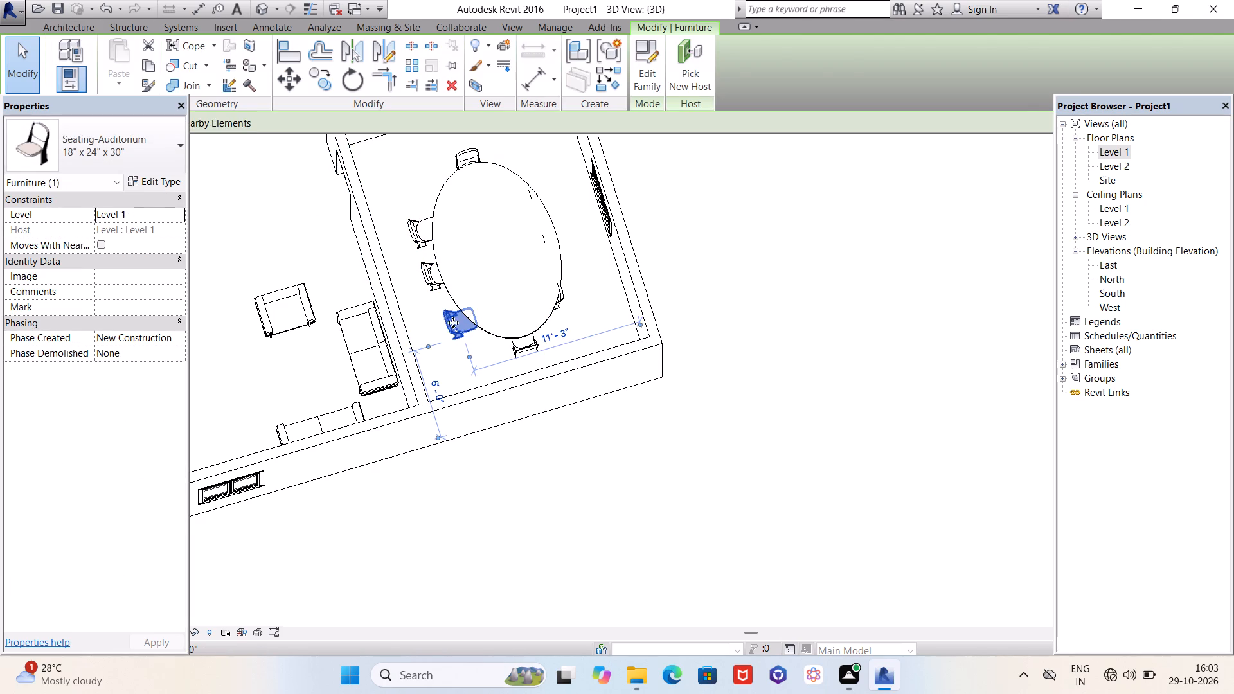
key("Escape")
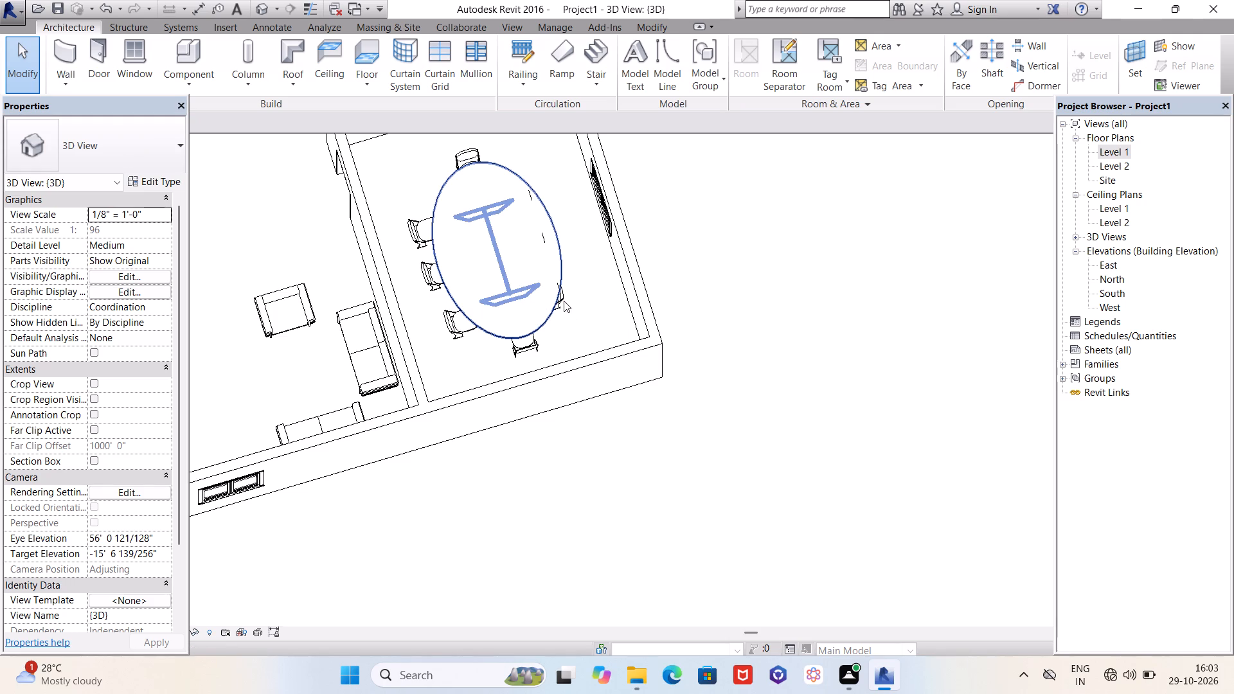
Nudge the three east-side auditorium chairs together eastward so they sit outside the oval tabletop's edge.
left_click(560, 302)
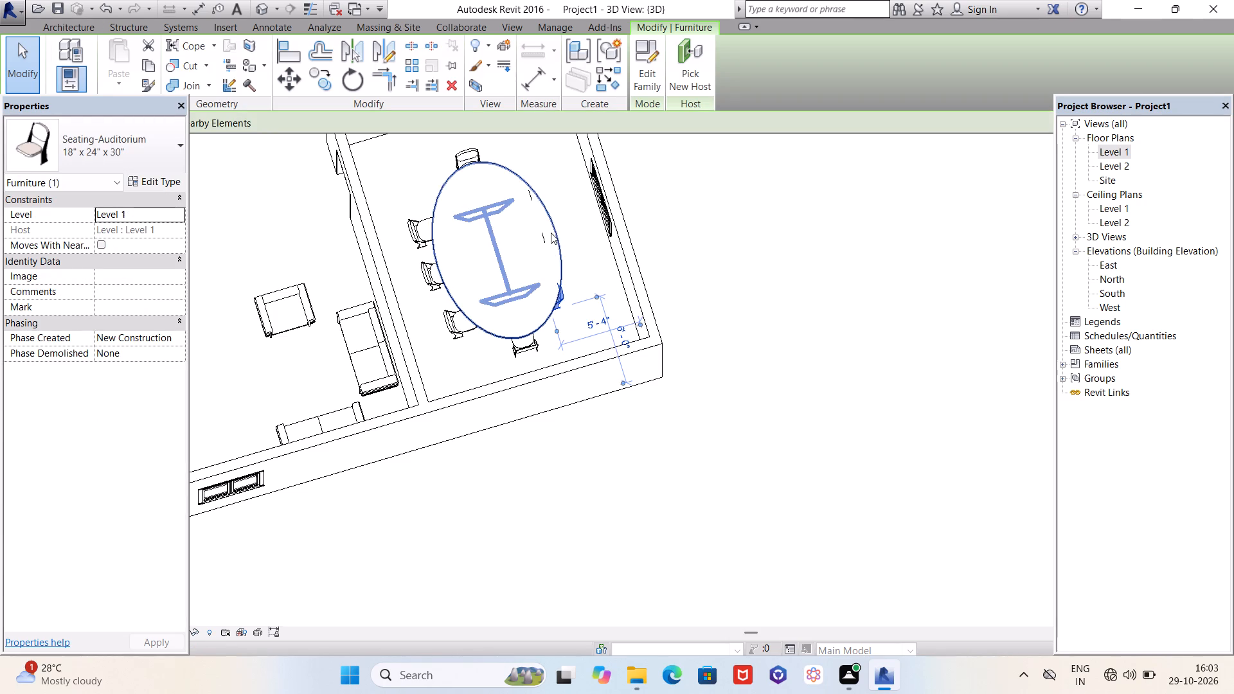
left_click(547, 244, "ctrl")
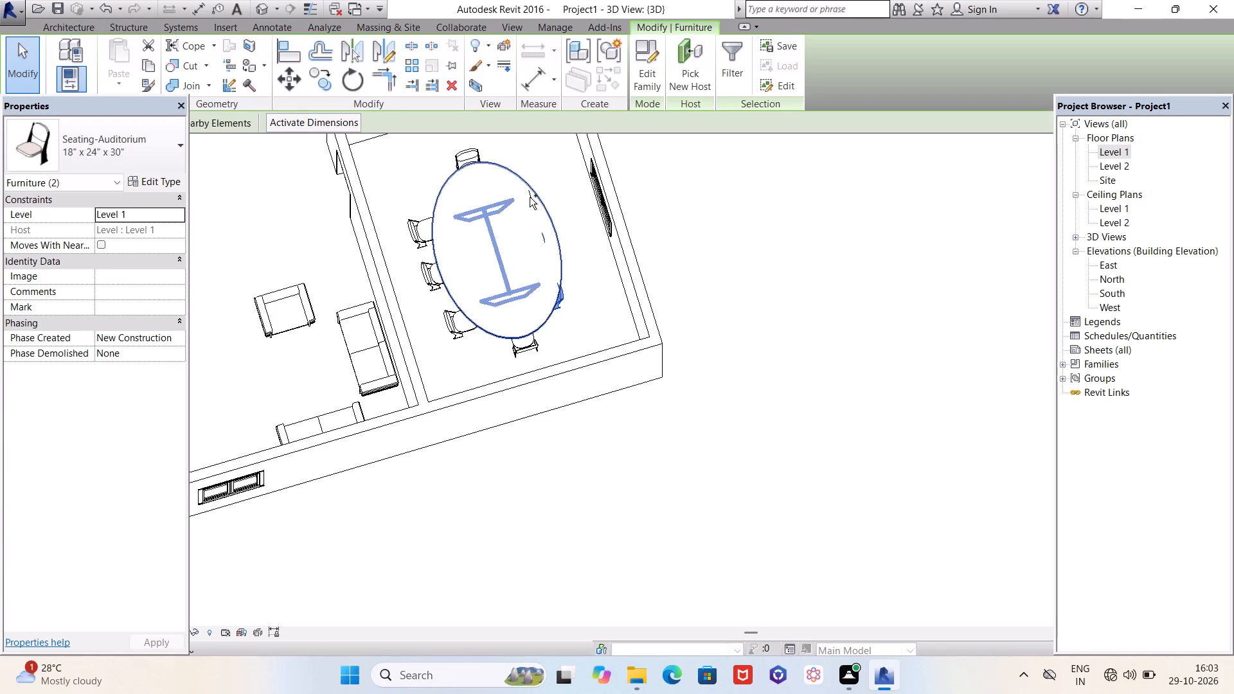
left_click(532, 200, "ctrl")
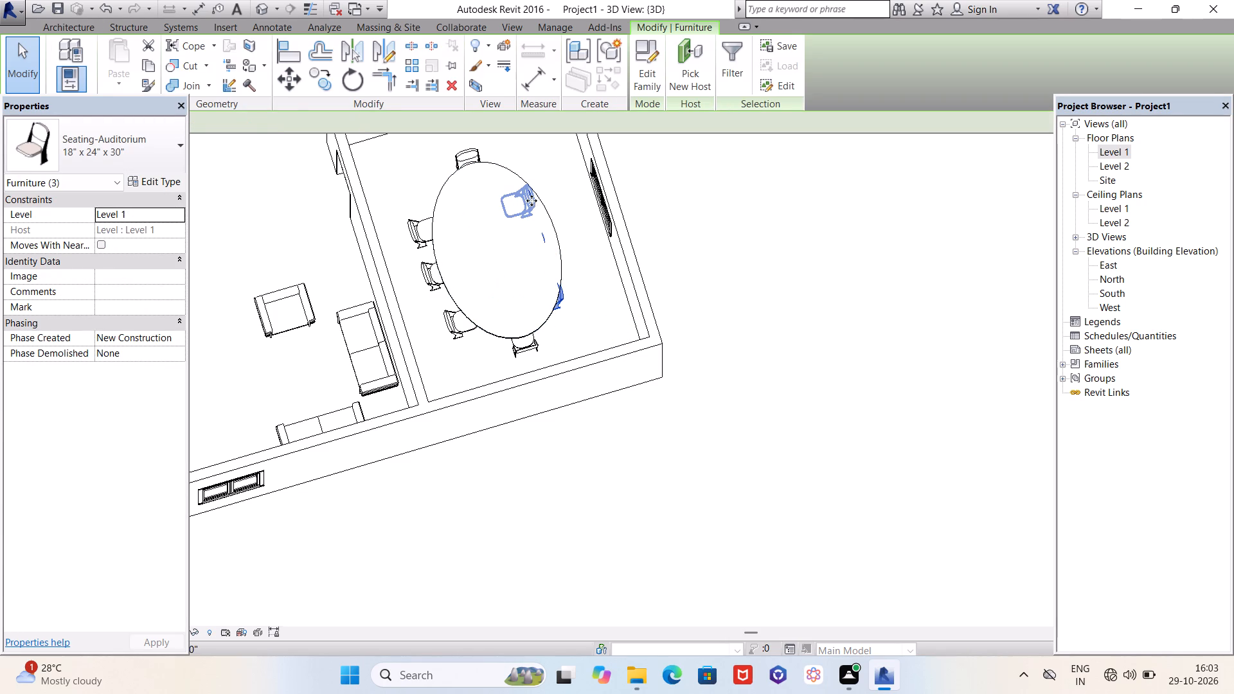
key("Right")
key("Right")
key("Right")
key("Right")
key("Right")
key("Right")
key("Right")
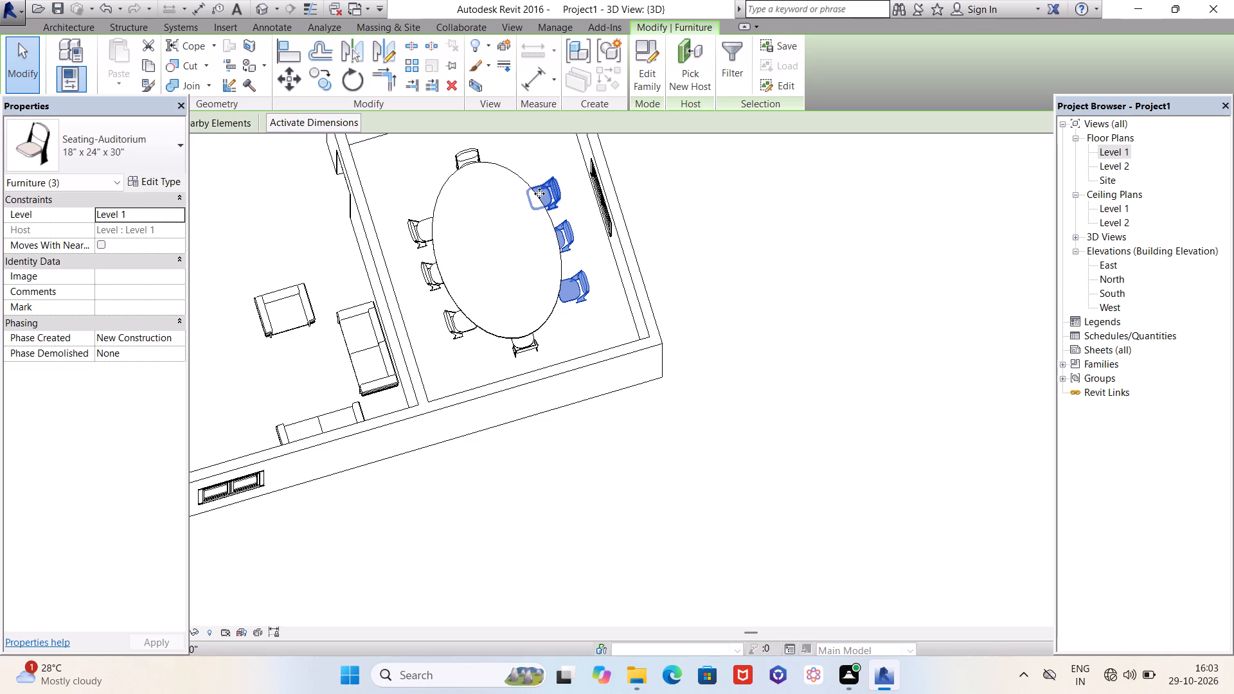
key("Escape")
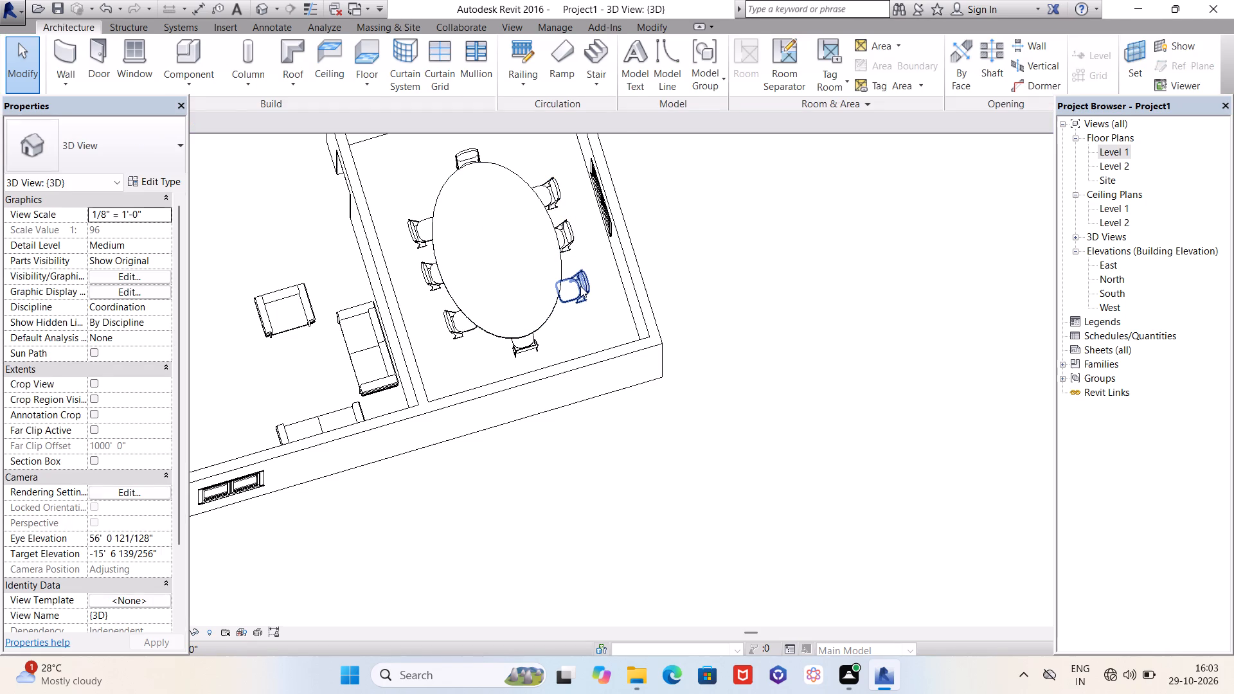
Nudge the southernmost east-side chair back toward the table, to about 4'-1" from the room's east wall.
left_click(580, 286)
key("Left")
key("Left")
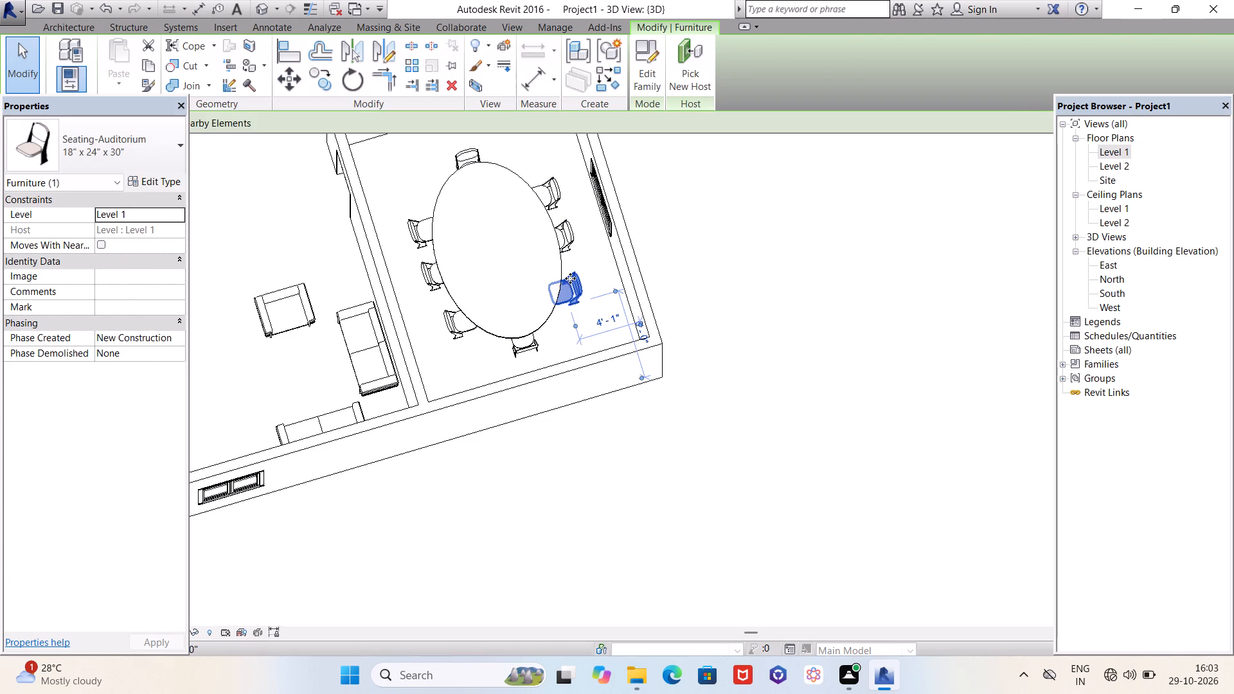
key("Escape")
Open the Level 1 floor plan and review the whole furnished layout, including the conference seating and workstations.
scroll(587, 409, "down", 4)
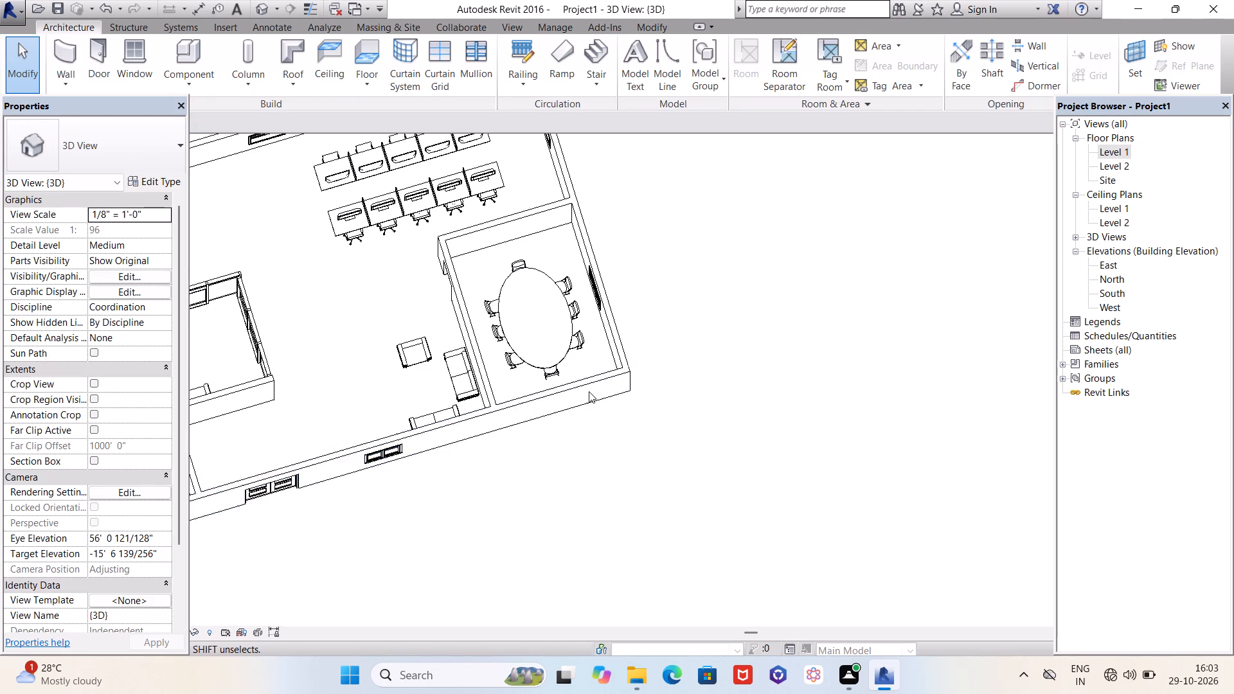
scroll(589, 391, "down", 5)
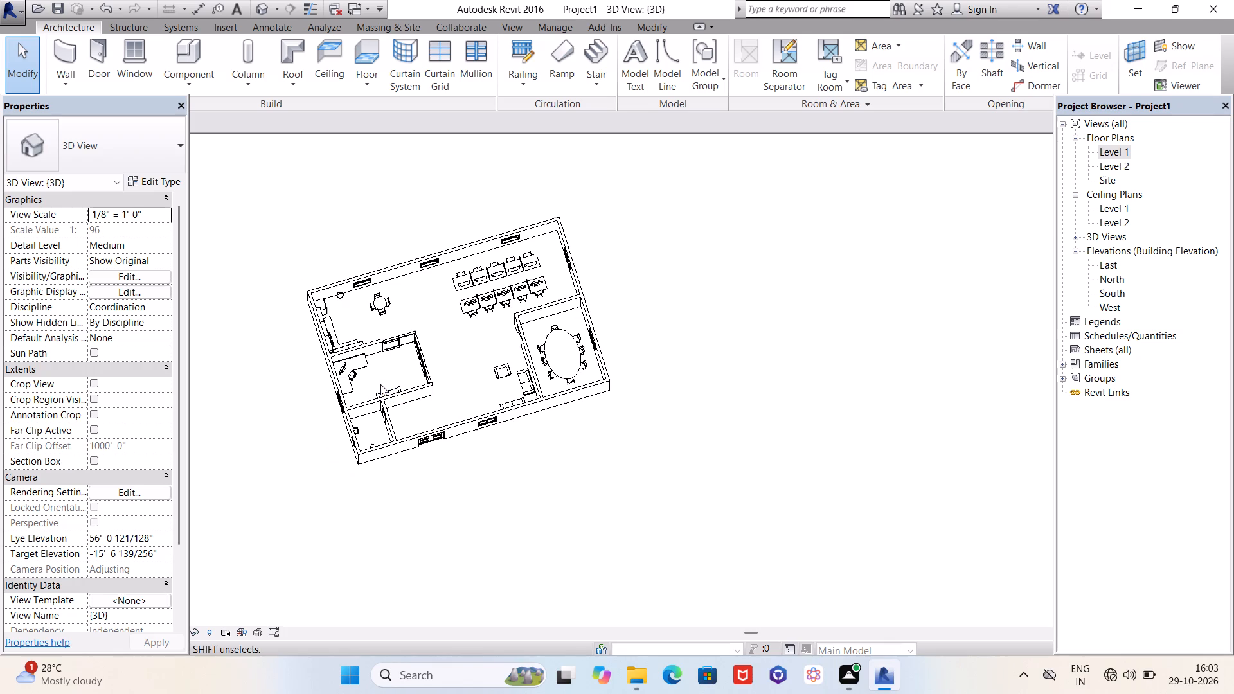
key("Escape")
double_click(1106, 154)
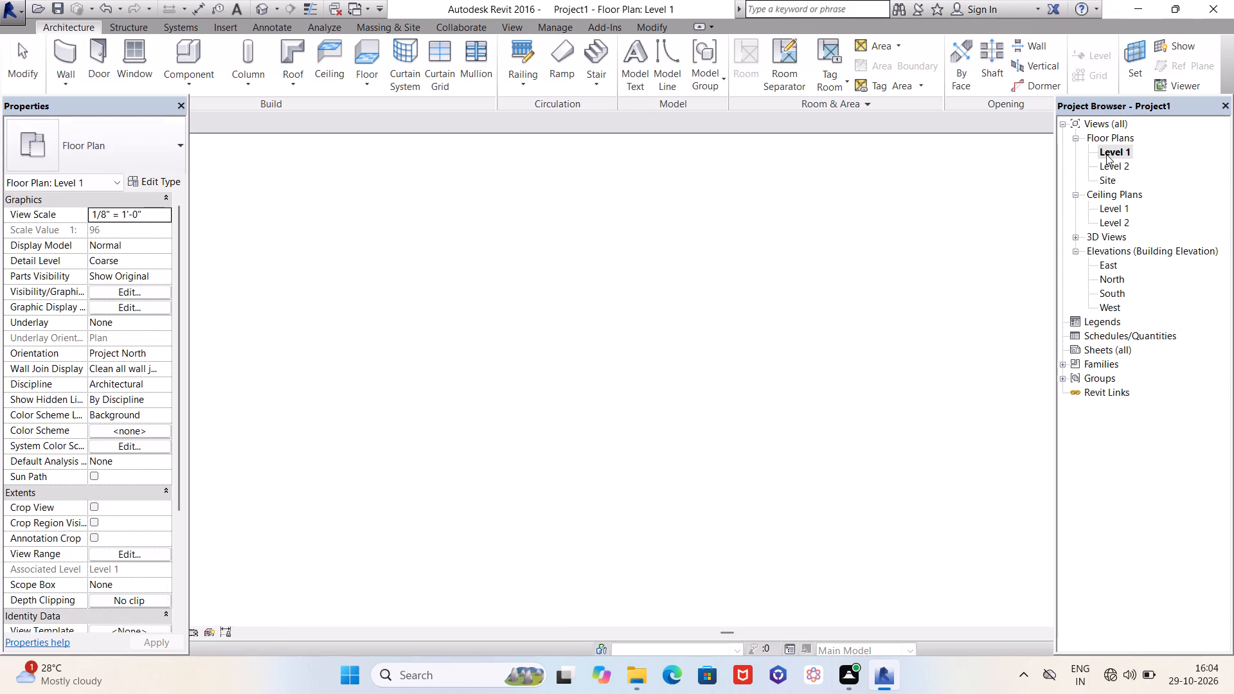
scroll(792, 415, "down", 8)
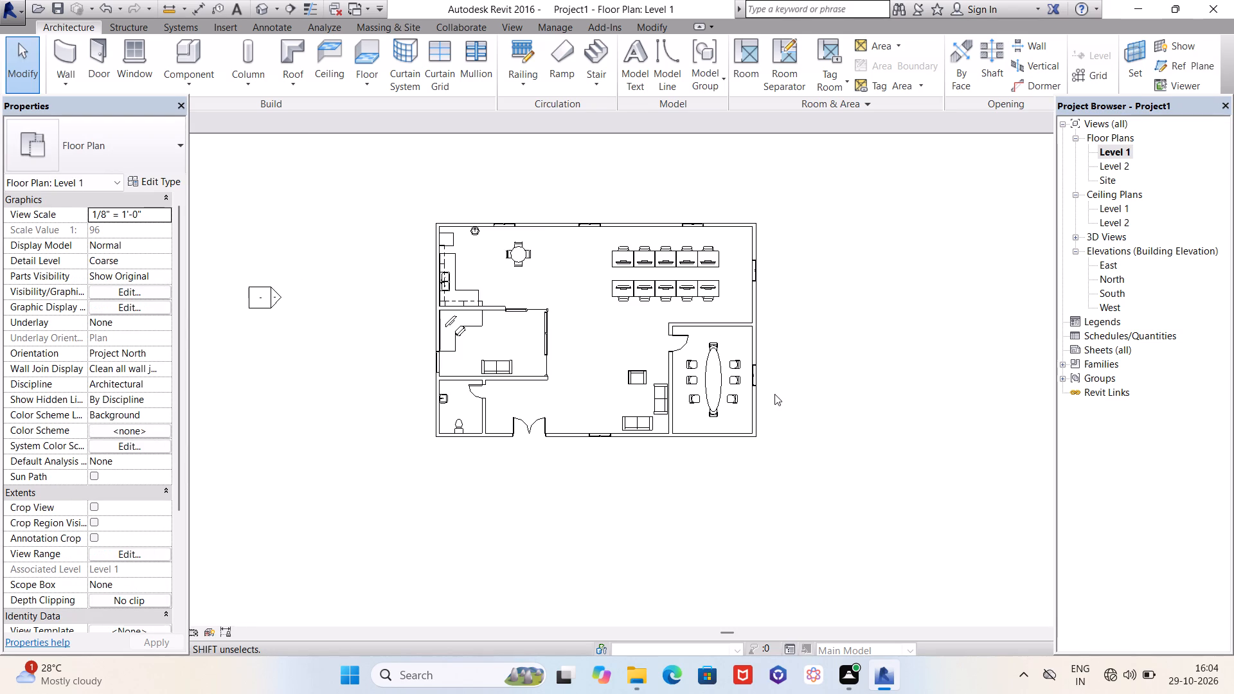
scroll(773, 266, "down", 1)
scroll(773, 266, "up", 5)
scroll(809, 315, "down", 3)
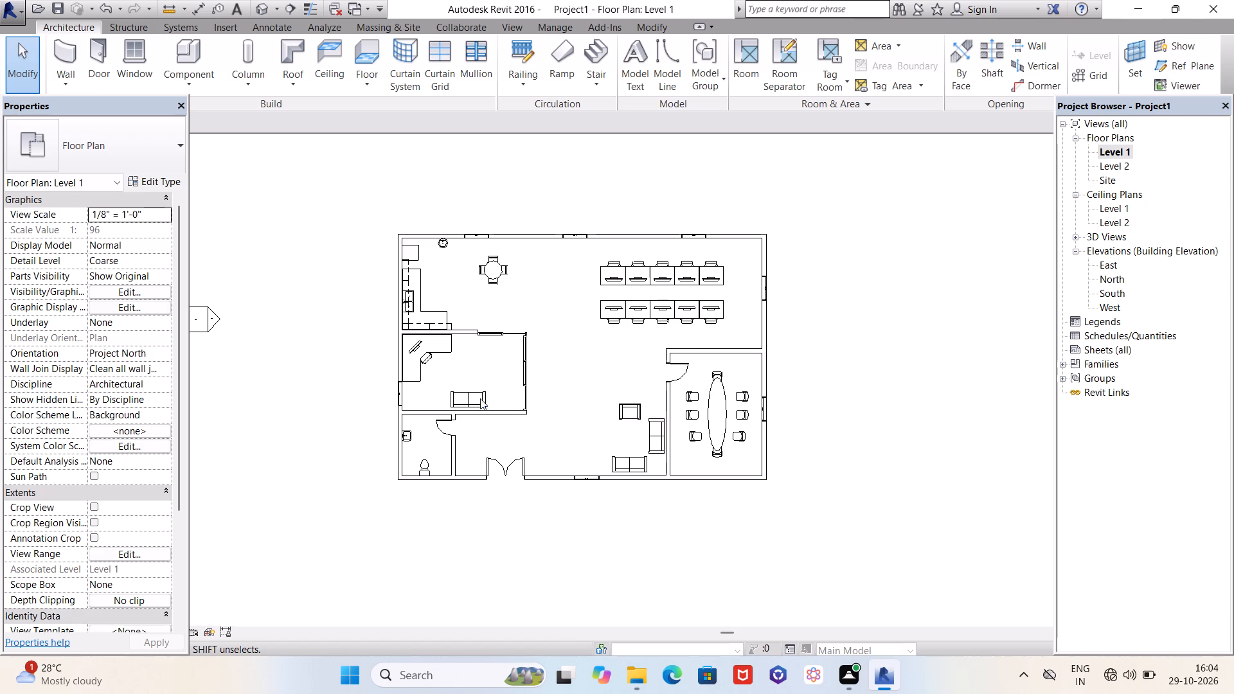
scroll(718, 289, "up", 2)
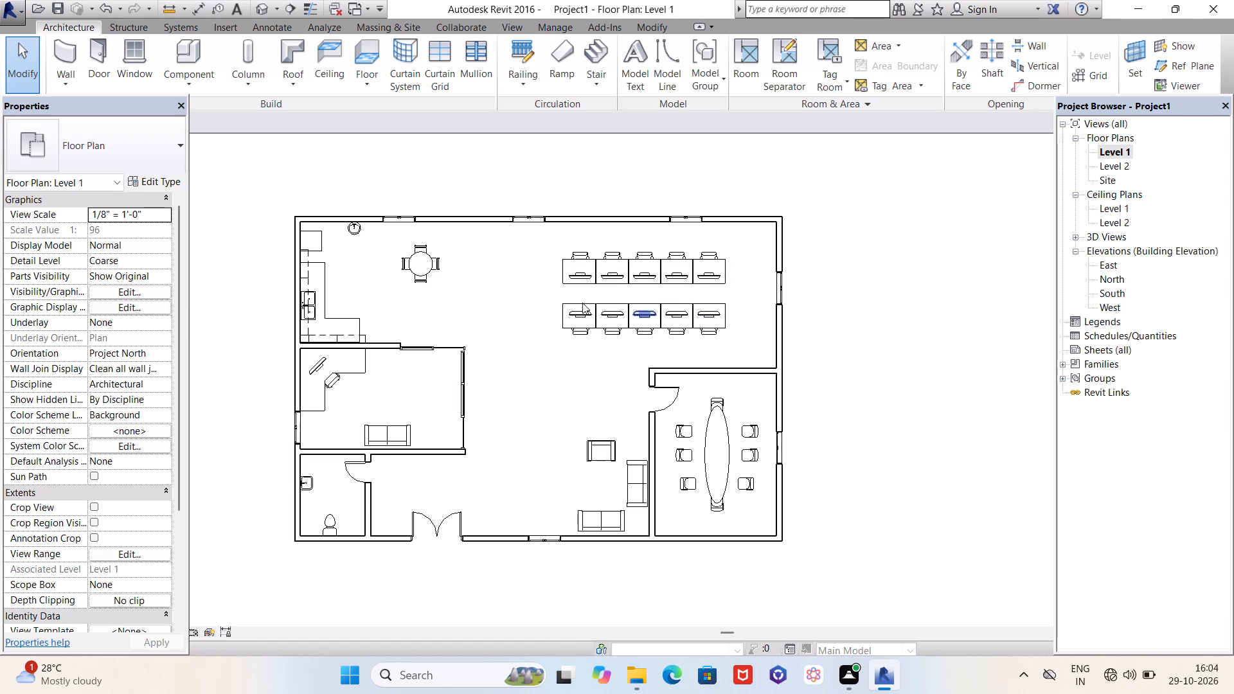
scroll(584, 300, "up", 2)
scroll(589, 298, "down", 1)
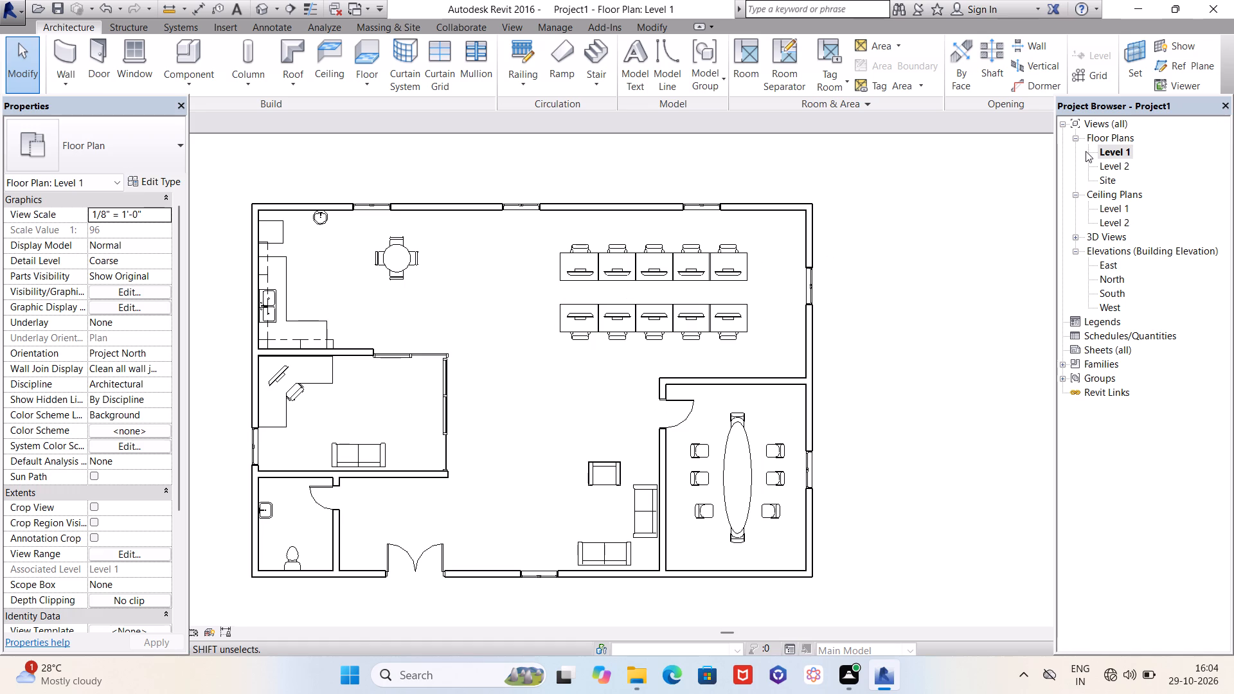
Open the default 3D view and set its visual style to Realistic, moving the Properties palette clear of the view controls.
double_click(262, 4)
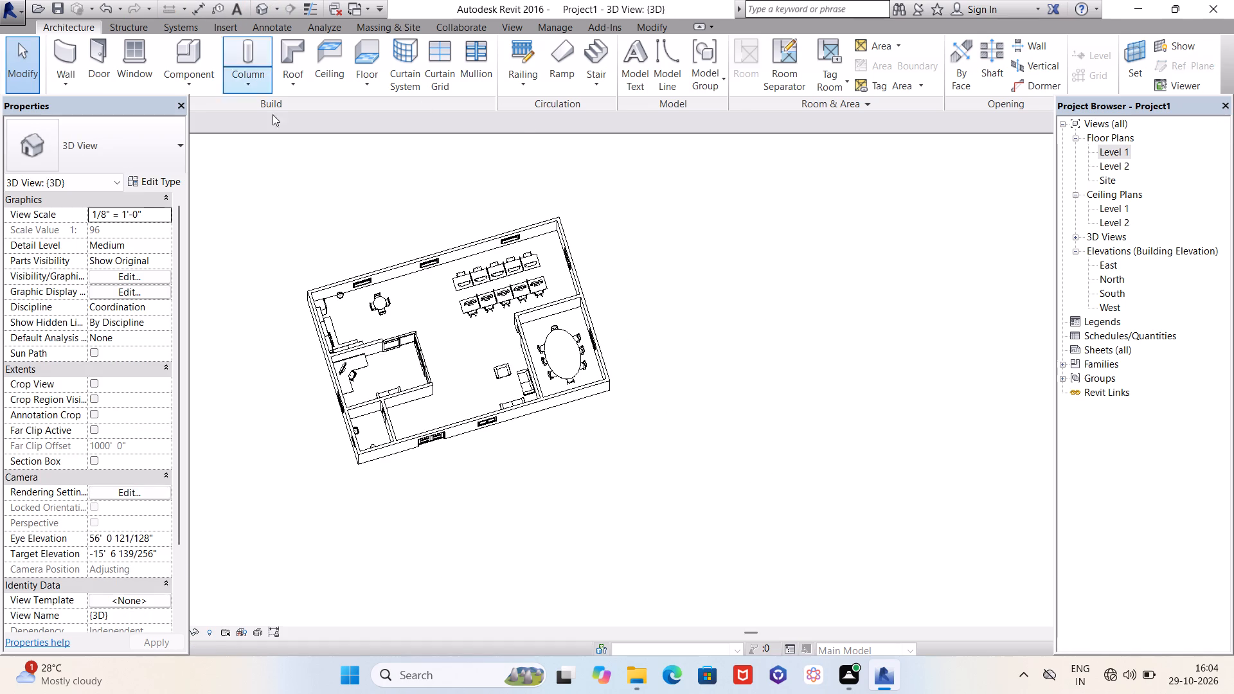
scroll(330, 296, "up", 5)
scroll(580, 296, "down", 3)
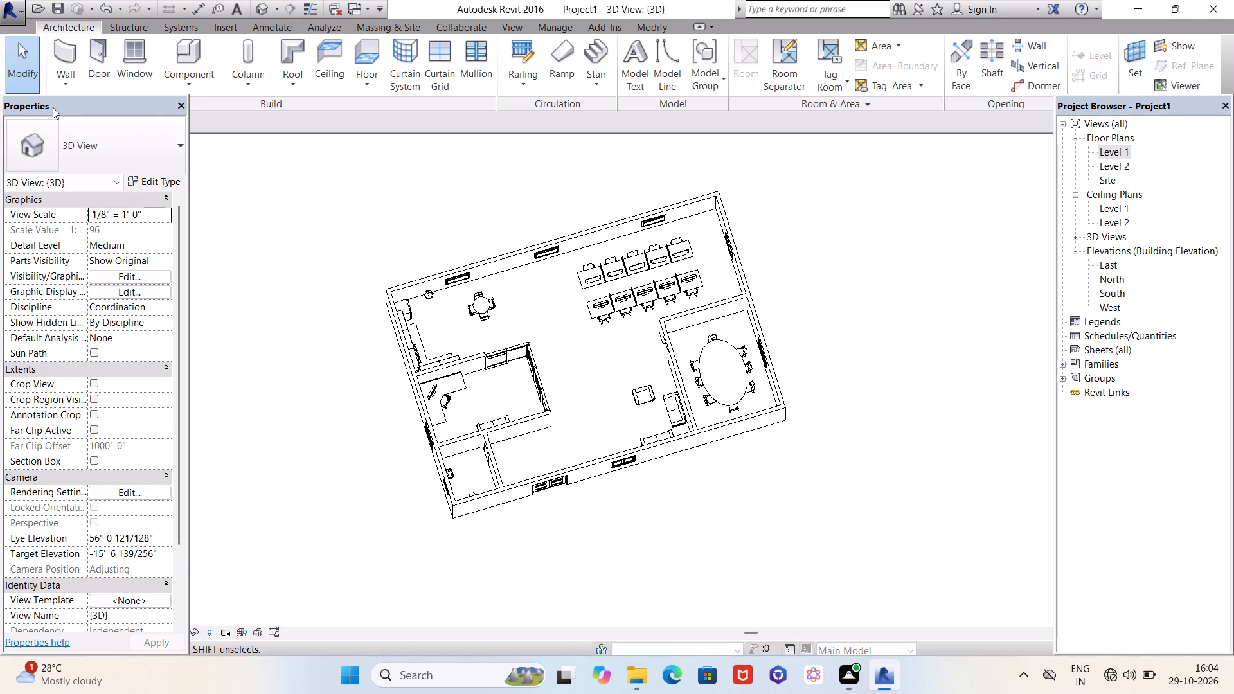
left_click_drag(53, 107, 187, 116)
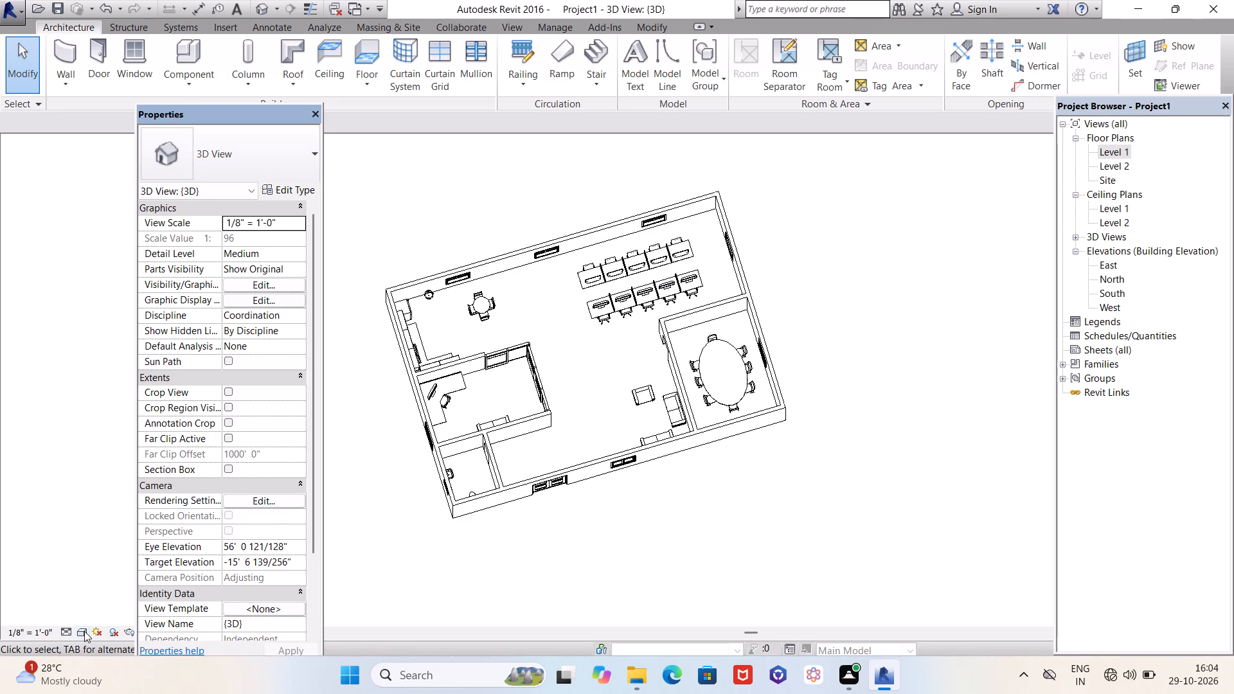
left_click(84, 632)
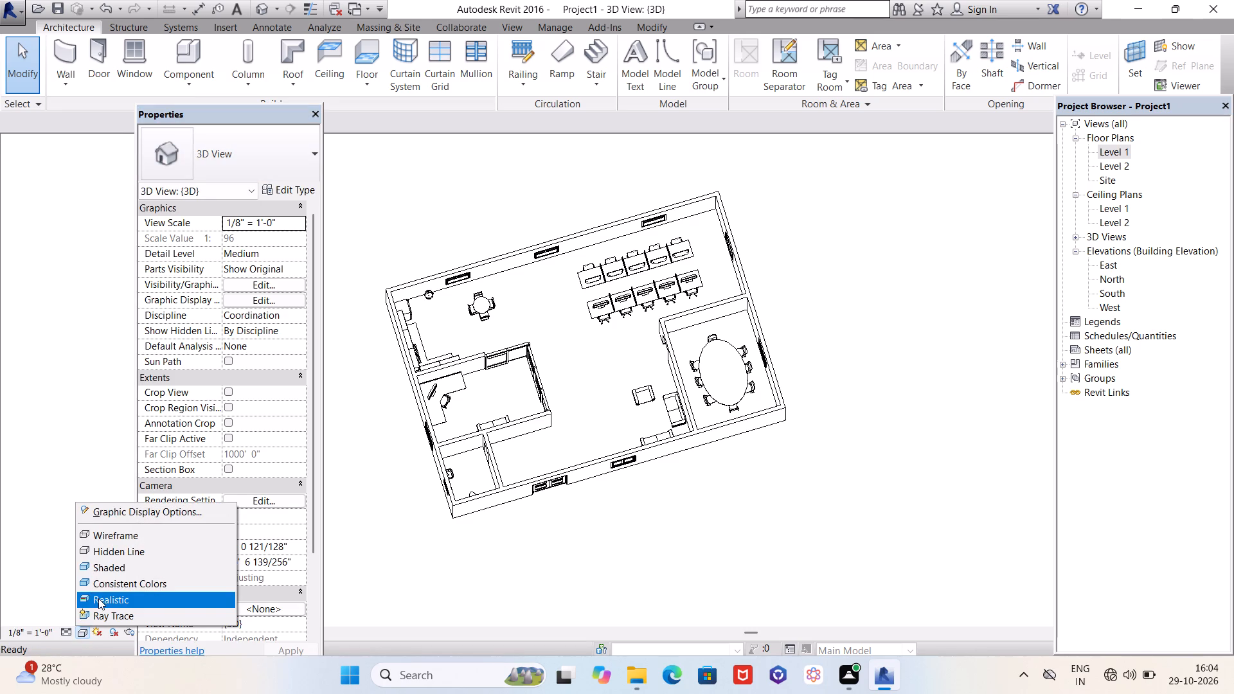
left_click(98, 598)
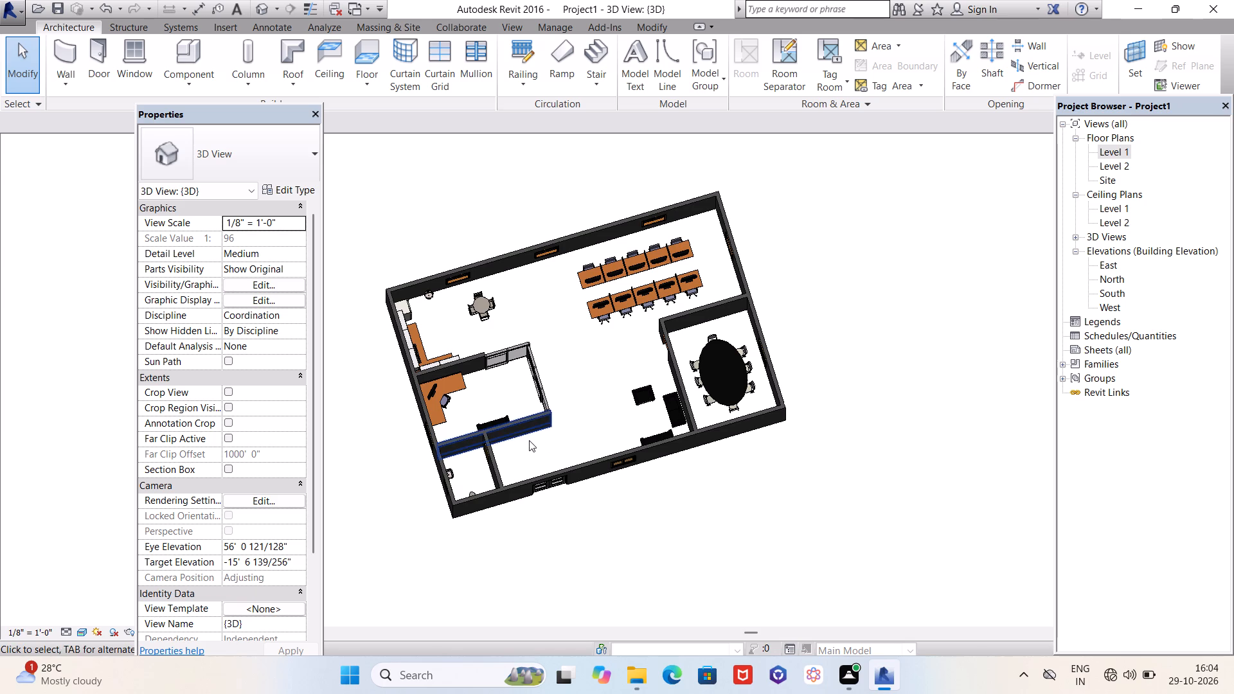
Inspect the realistic 3D model from several angles, examining the workstation rows, the enclosed rooms and the exterior walls.
middle_click_drag(529, 440, 607, 114, "shift")
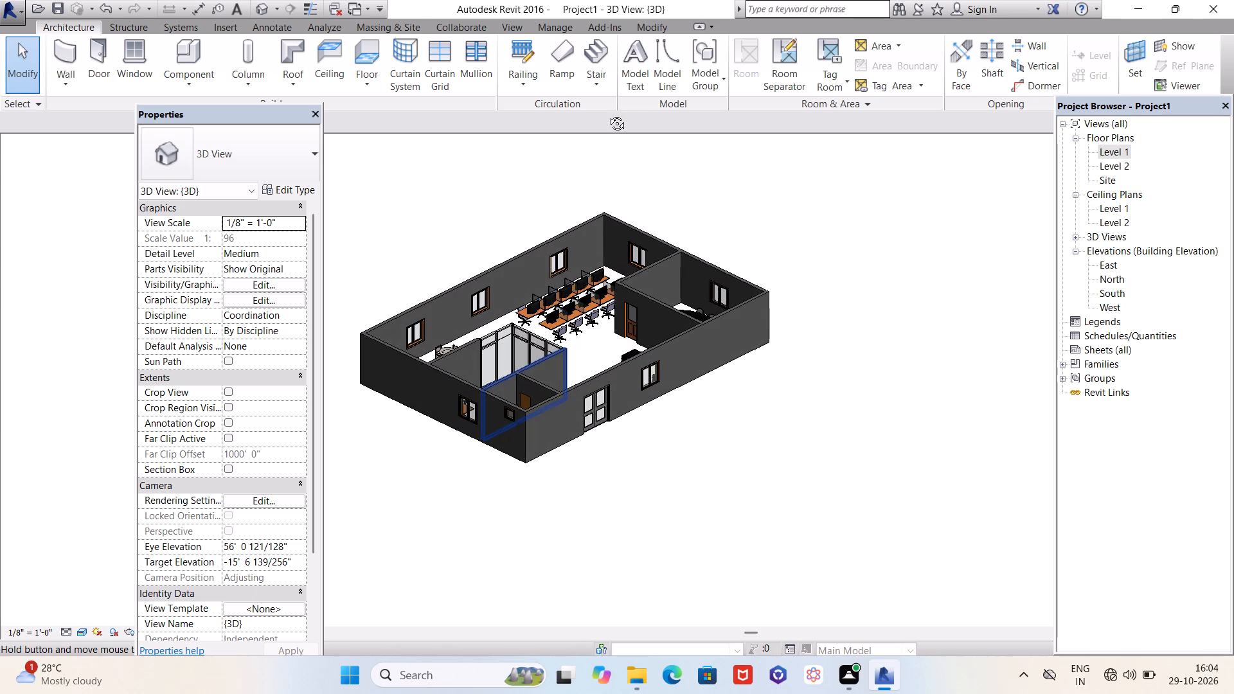
middle_click_drag(607, 114, 605, 116, "shift")
scroll(569, 306, "up", 9)
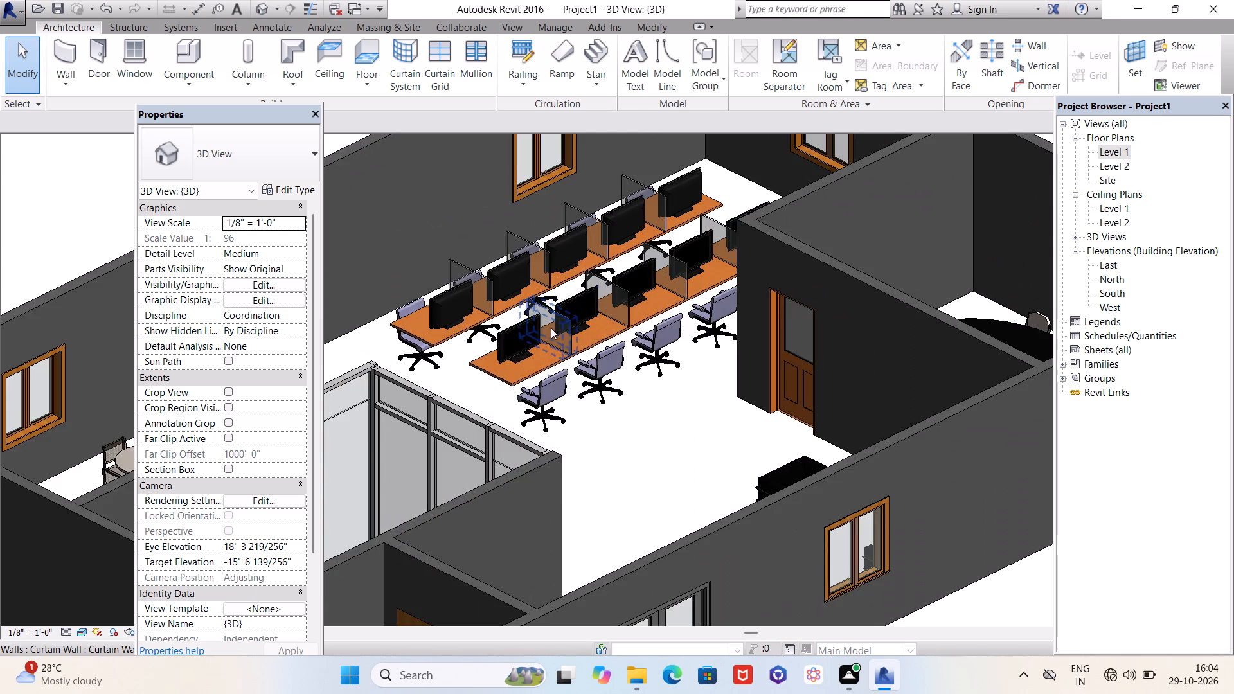
scroll(542, 329, "up", 4)
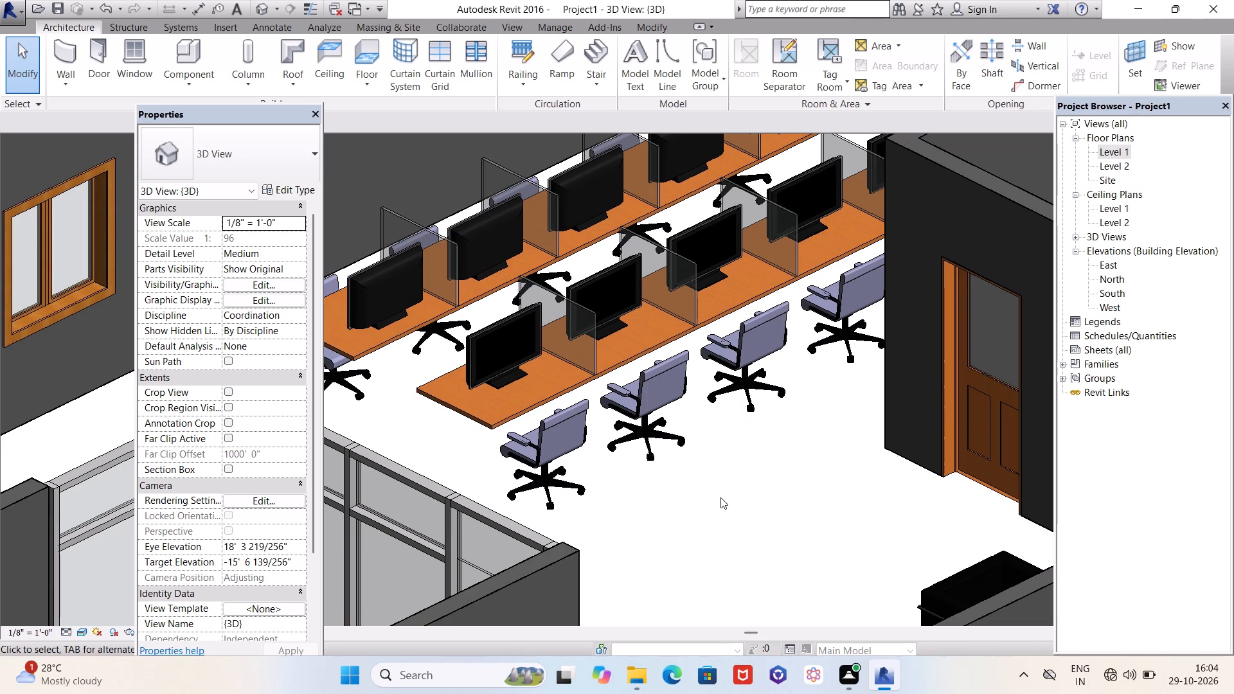
scroll(713, 493, "down", 9)
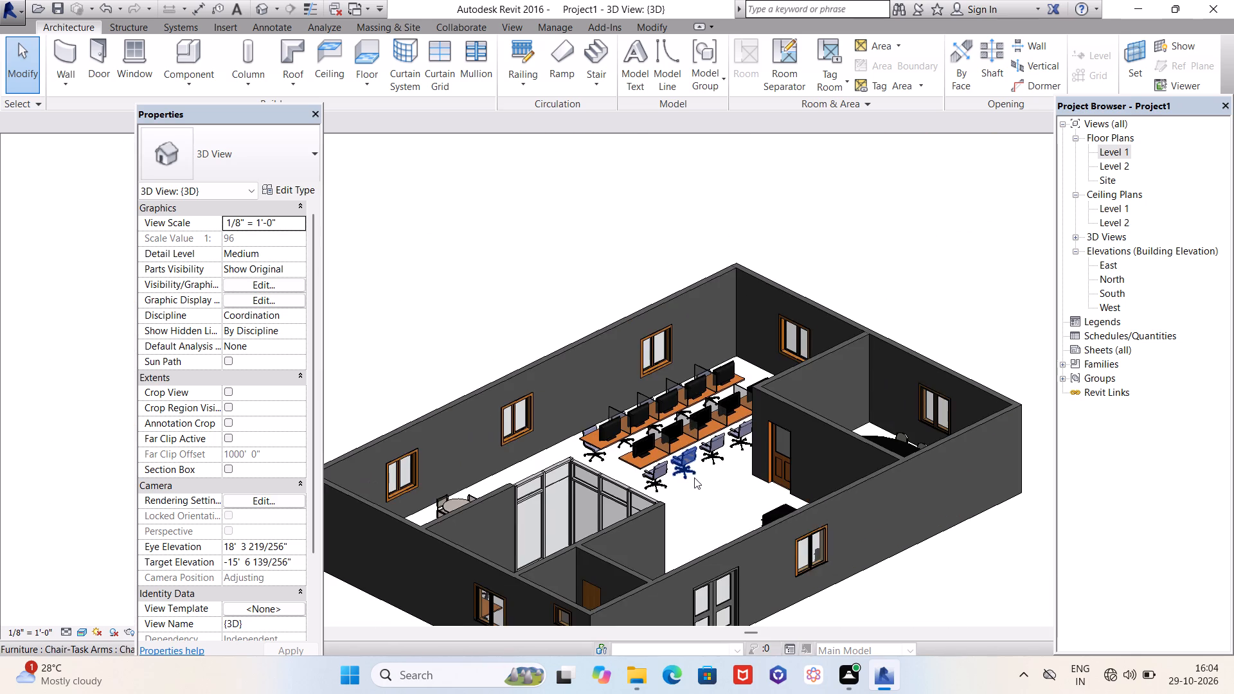
scroll(693, 476, "down", 3)
middle_click_drag(541, 433, 703, 472, "shift")
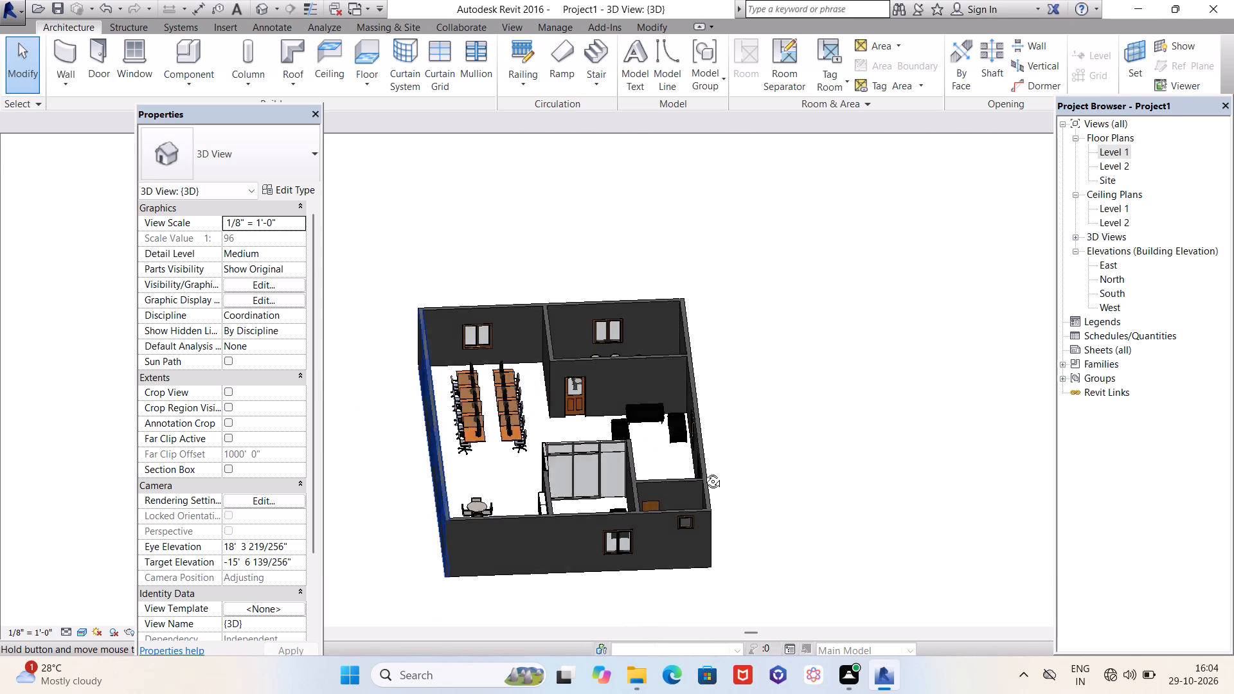
middle_click_drag(703, 472, 541, 636, "shift")
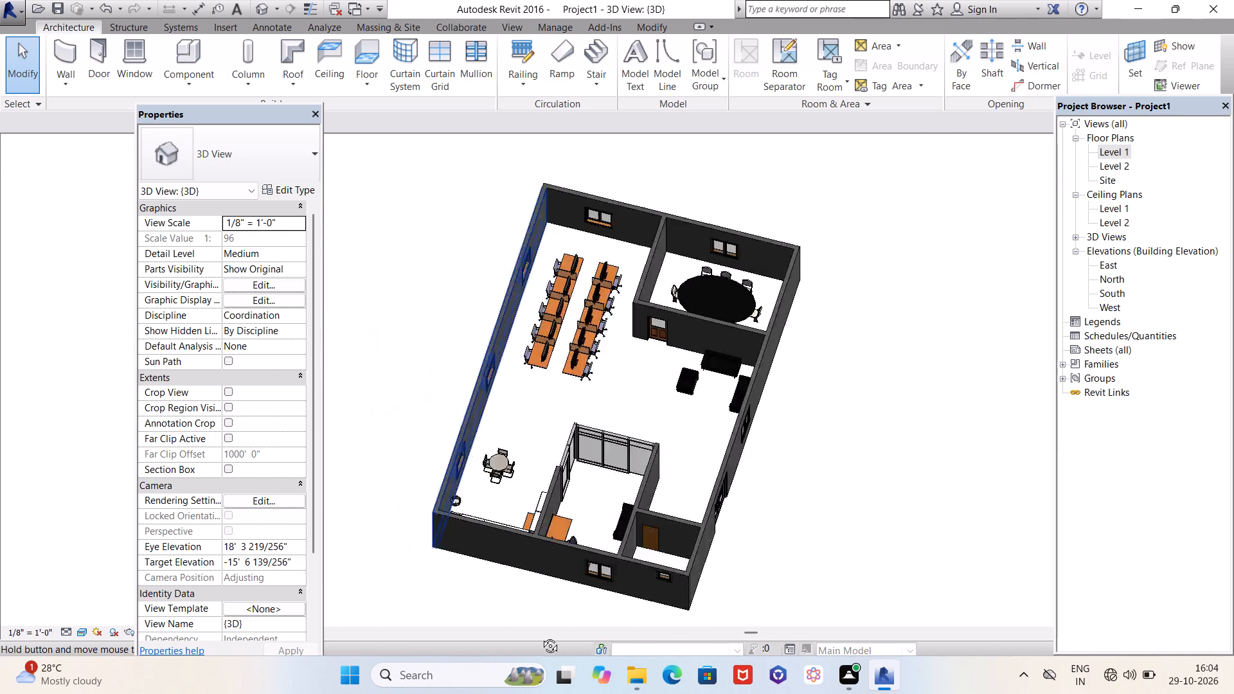
middle_click_drag(541, 636, 616, 551, "shift")
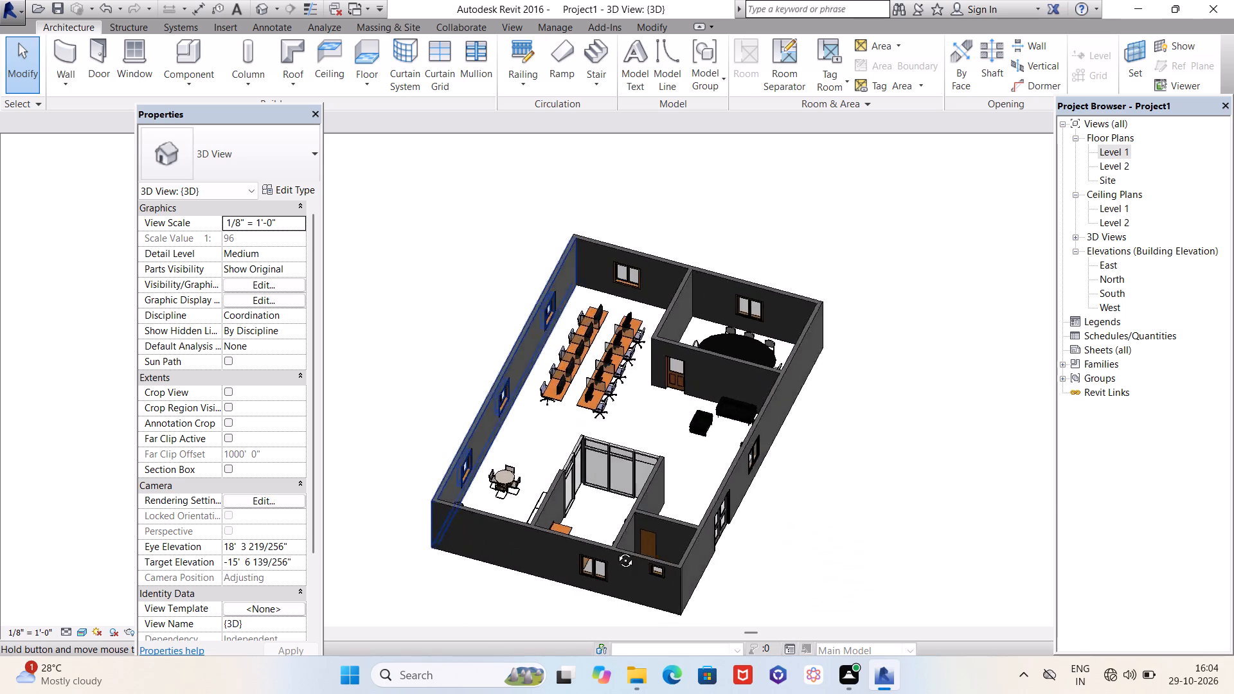
middle_click_drag(616, 551, 533, 434, "shift")
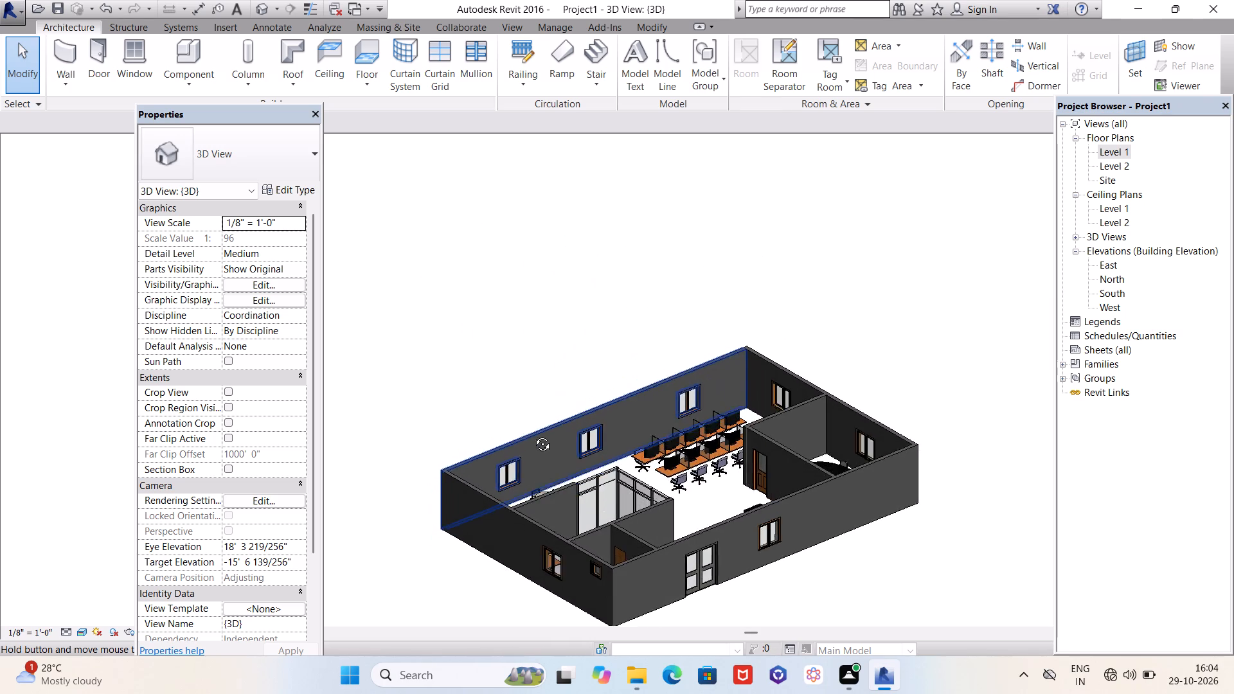
middle_click_drag(533, 434, 697, 441, "shift")
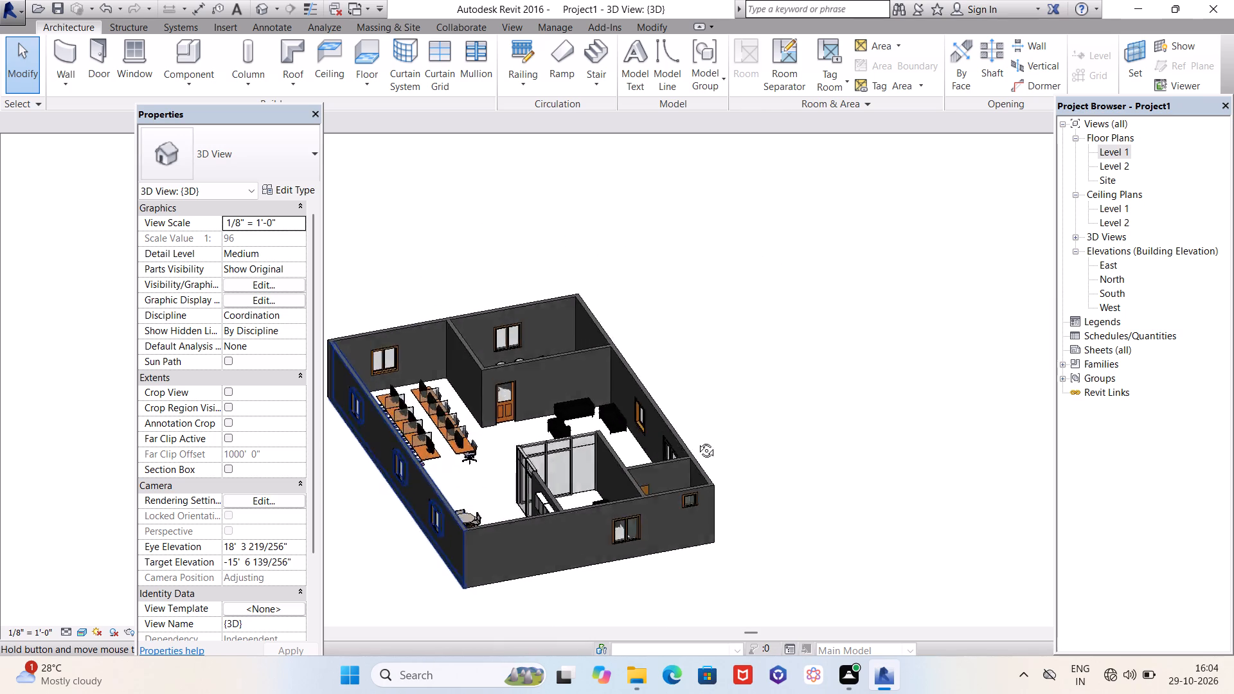
middle_click_drag(697, 441, 463, 450, "shift")
key("Escape")
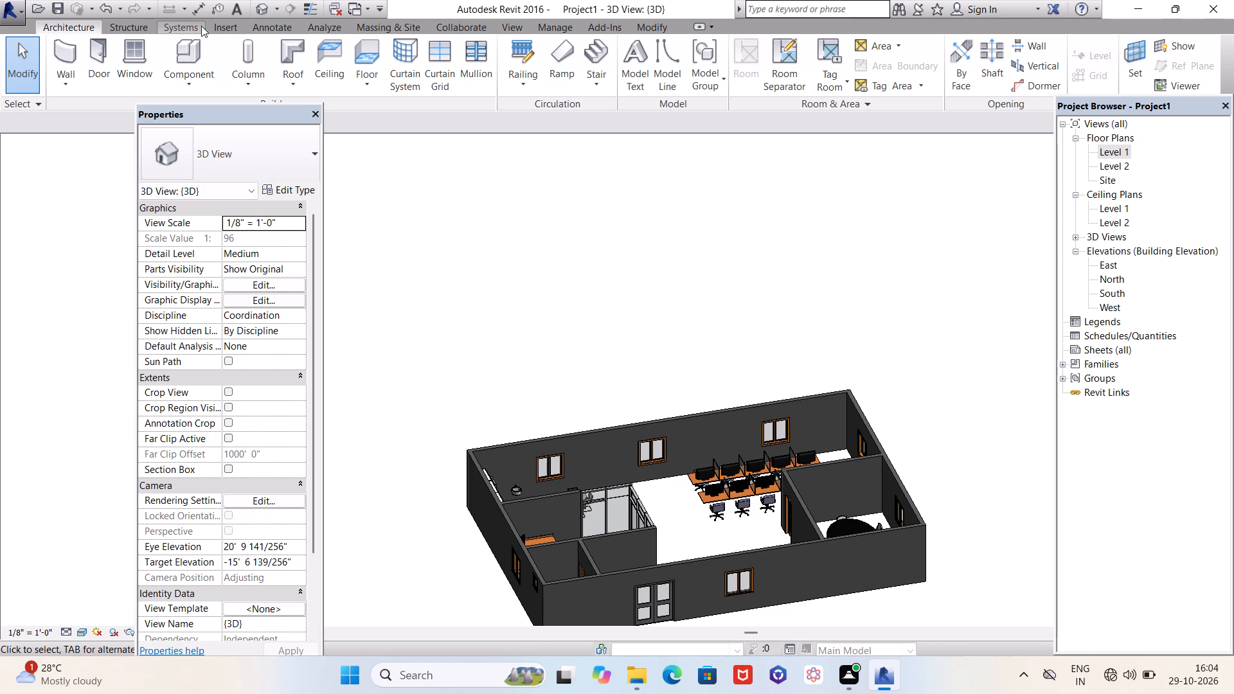
Return to the Level 1 floor plan and move the floating Properties palette off the drawing.
double_click(1109, 152)
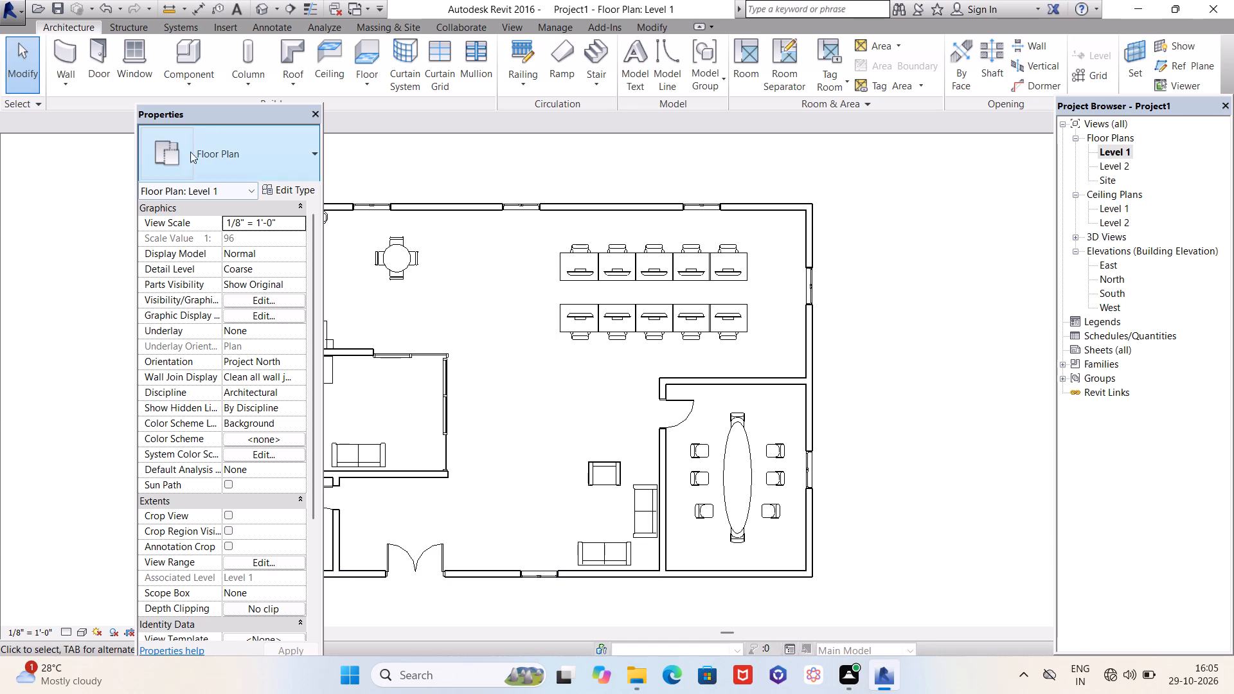
left_click_drag(238, 111, 135, 123)
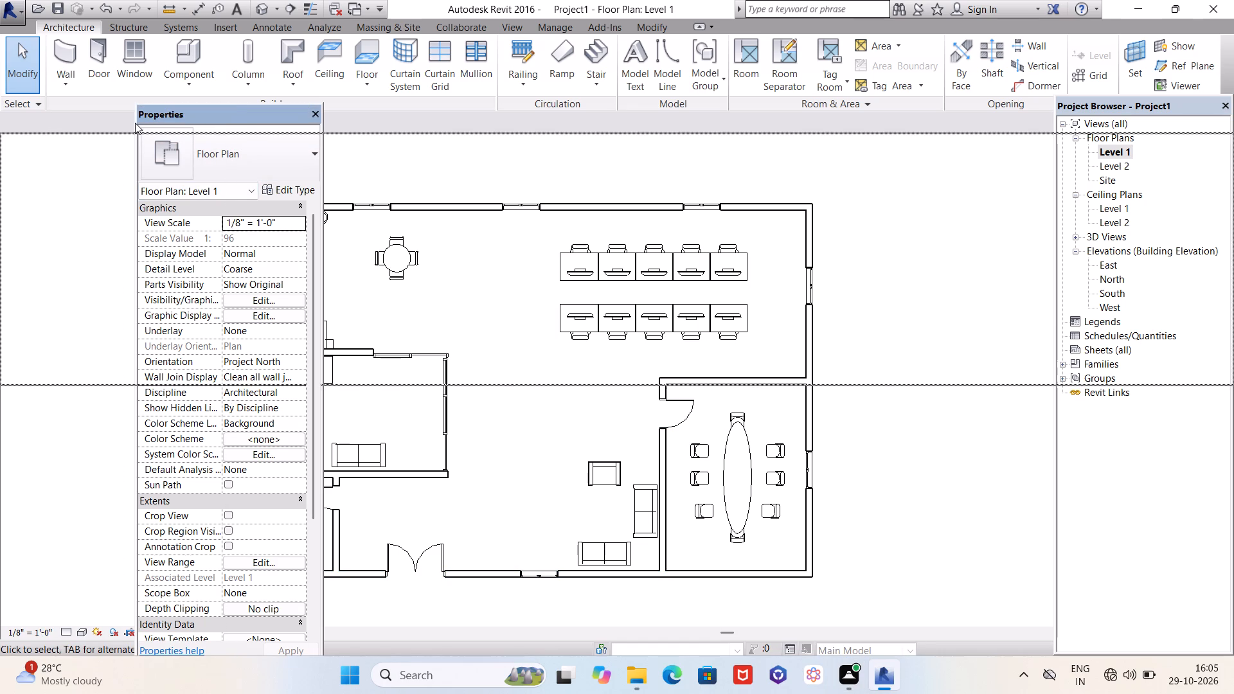
left_click_drag(135, 123, 120, 122)
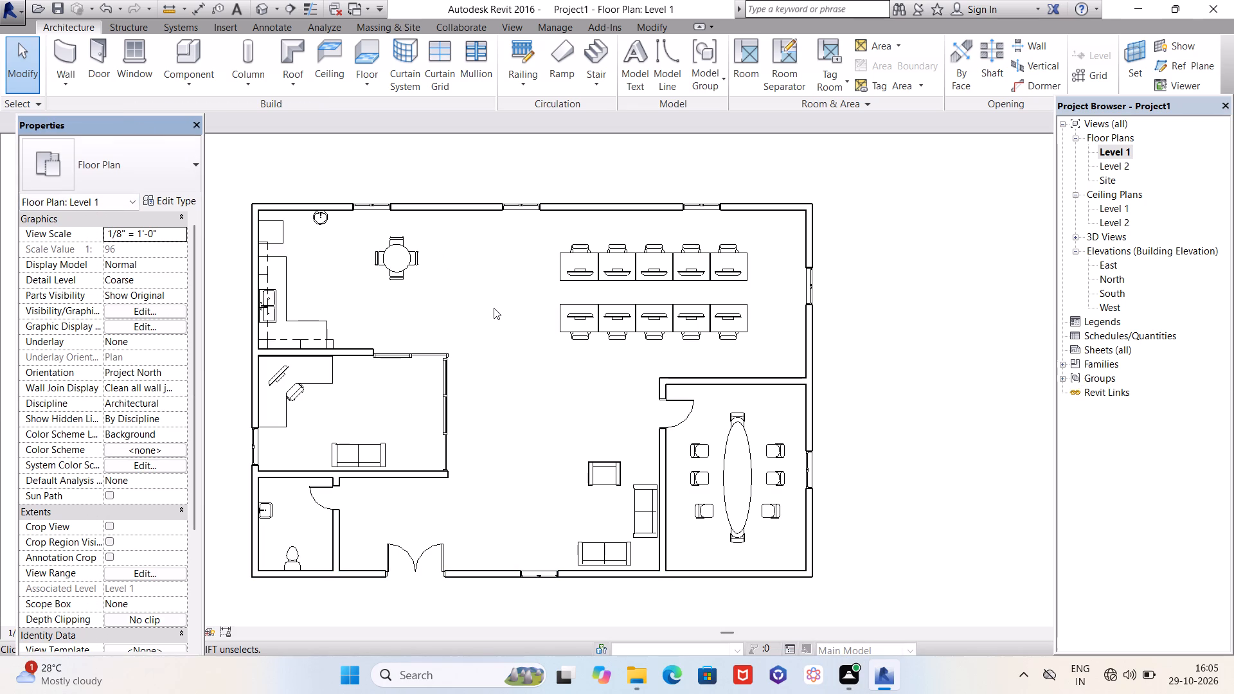
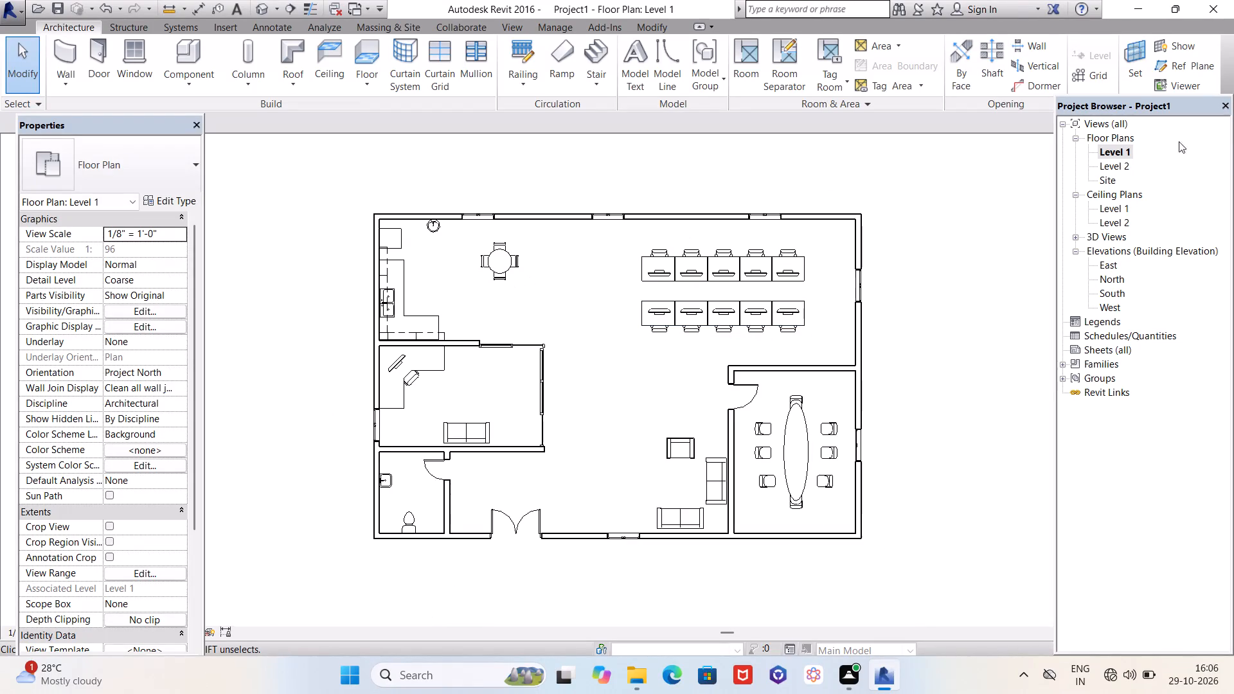
In the Level 2 floor plan, sketch a rectangular architectural floor boundary around the building's outer wall corners, offset 4' outward.
double_click(1116, 170)
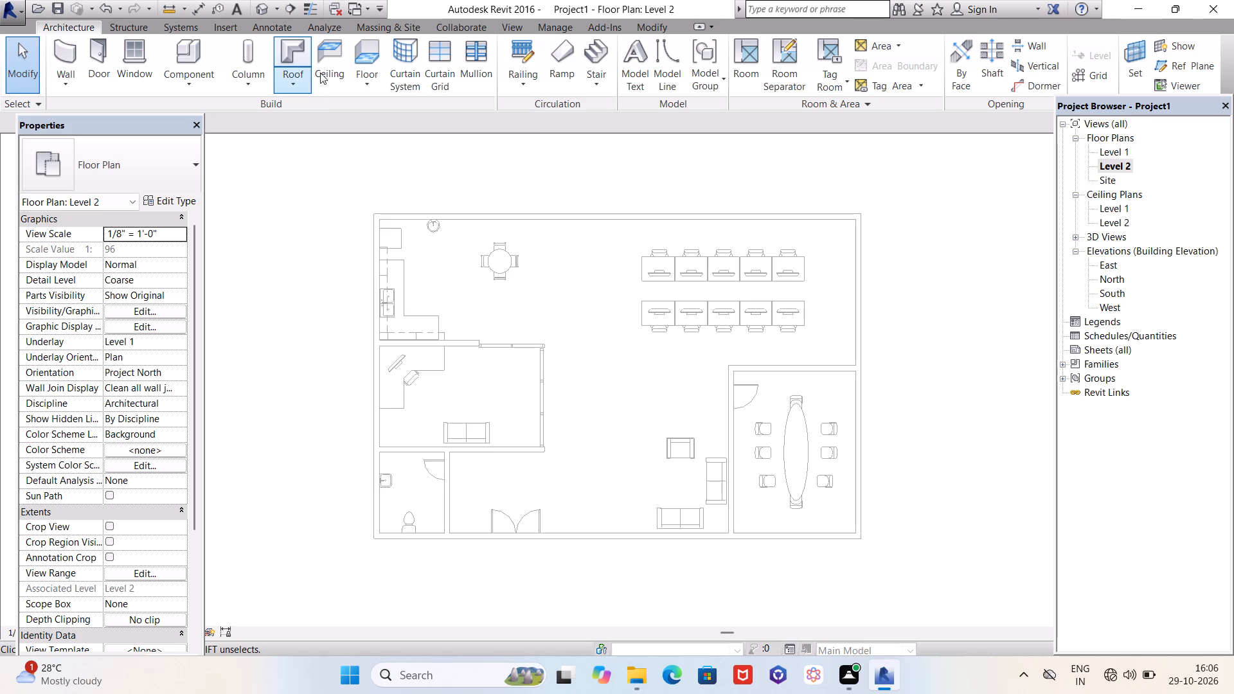
left_click(366, 80)
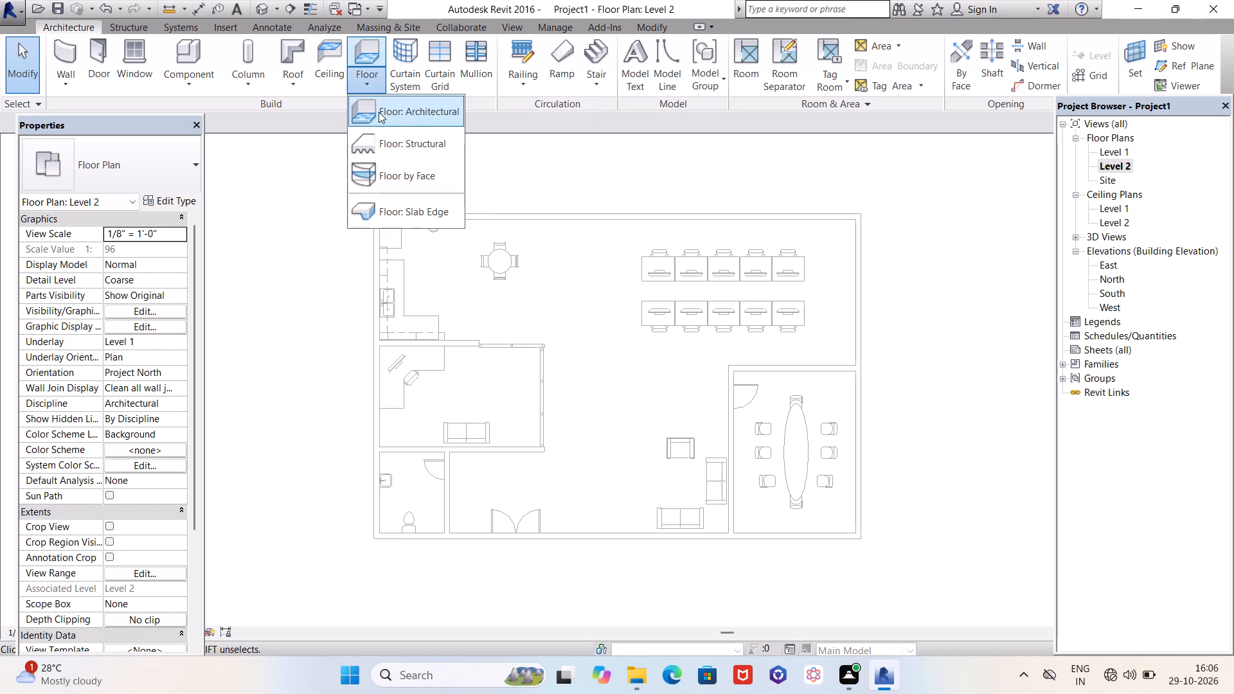
left_click(379, 112)
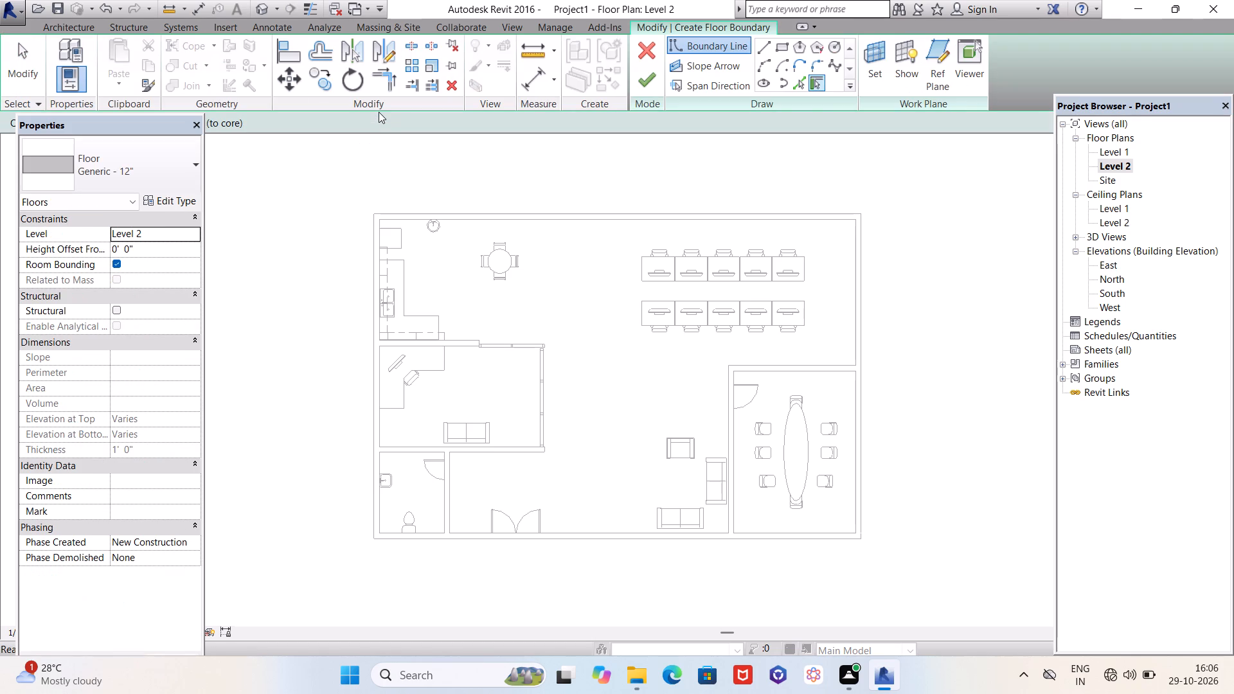
left_click(786, 52)
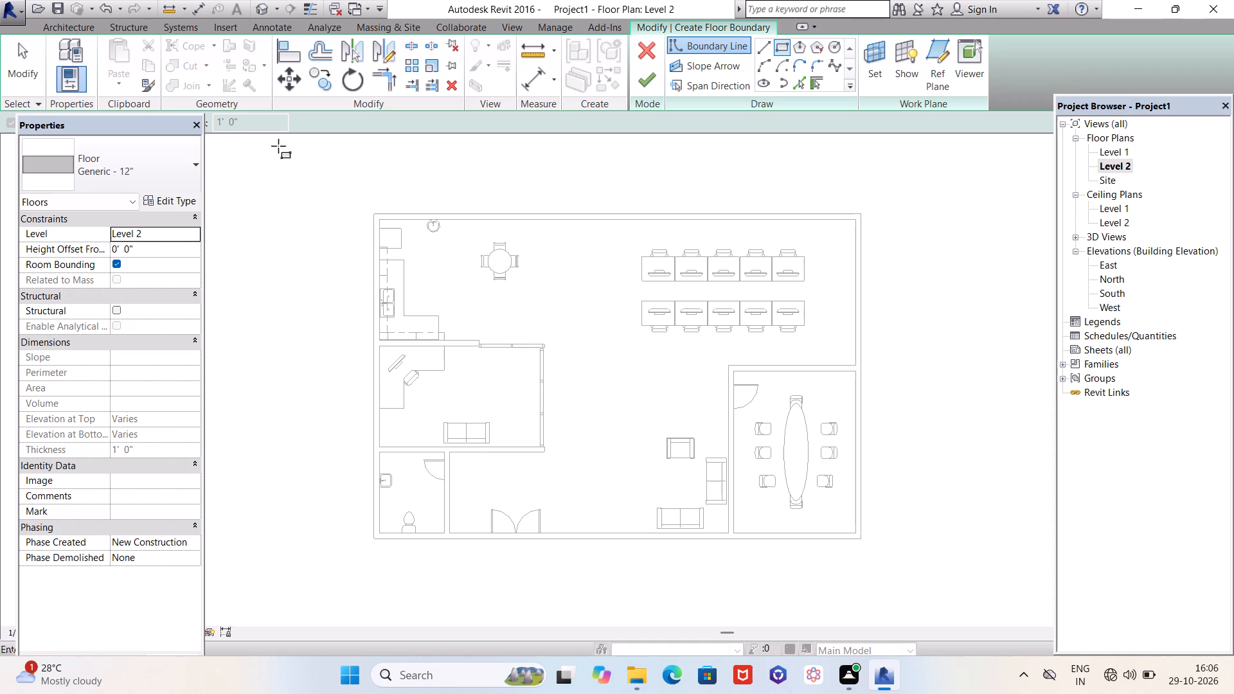
left_click_drag(137, 128, 137, 152)
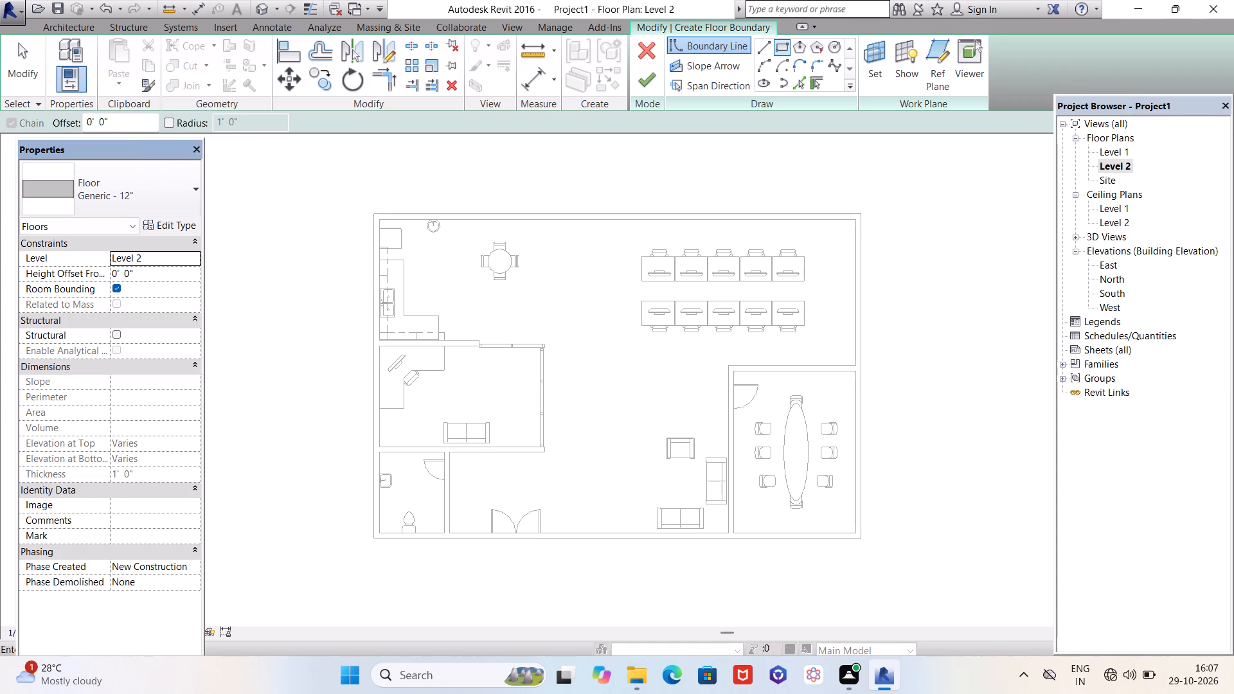
left_click_drag(118, 122, 83, 124)
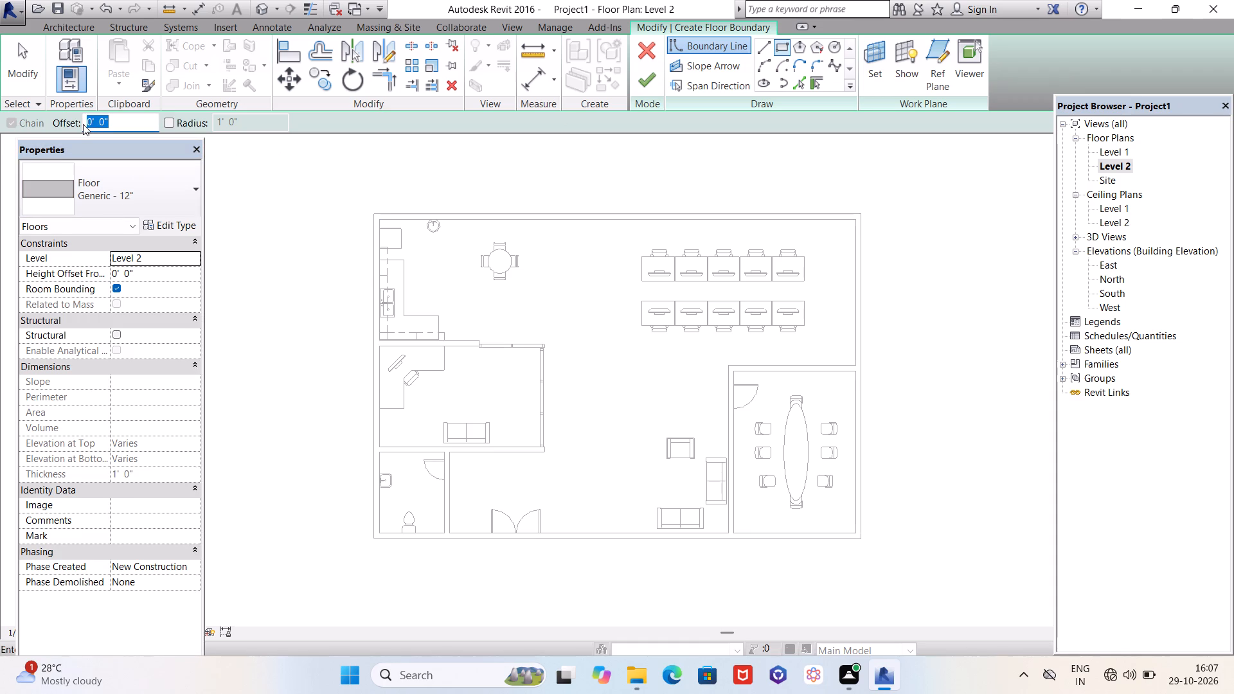
type("4'")
key("Return")
left_click(372, 215)
scroll(427, 269, "down", 5)
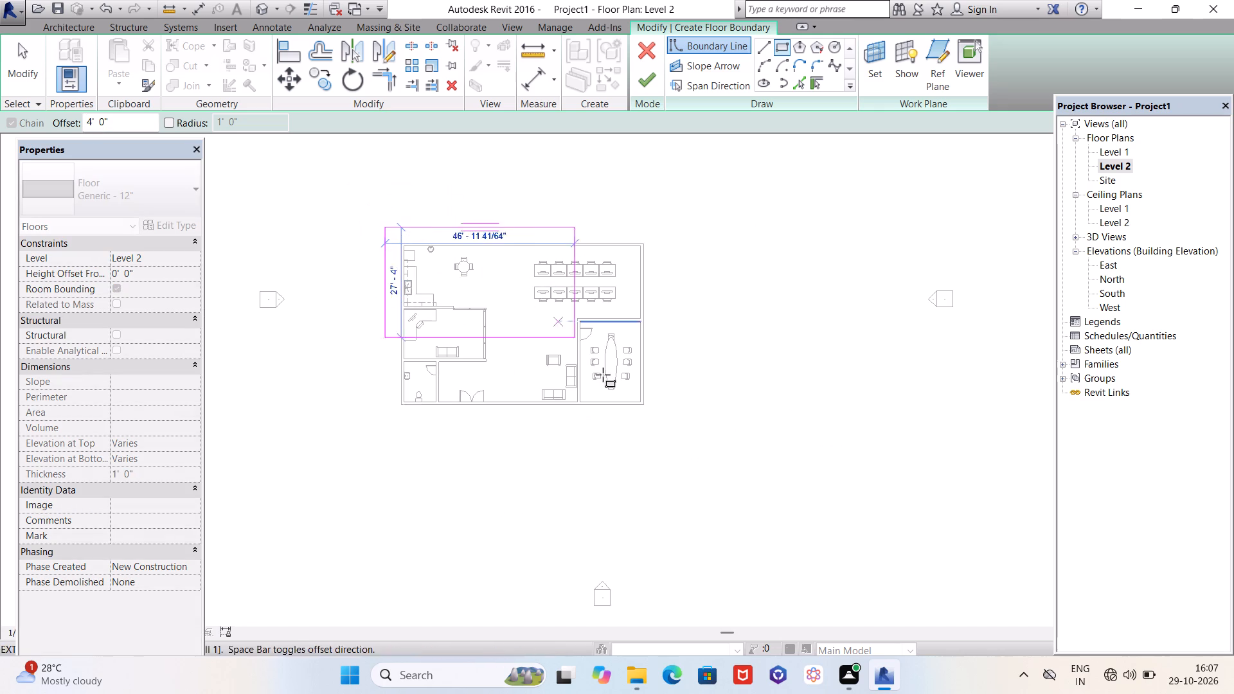
scroll(643, 406, "up", 12)
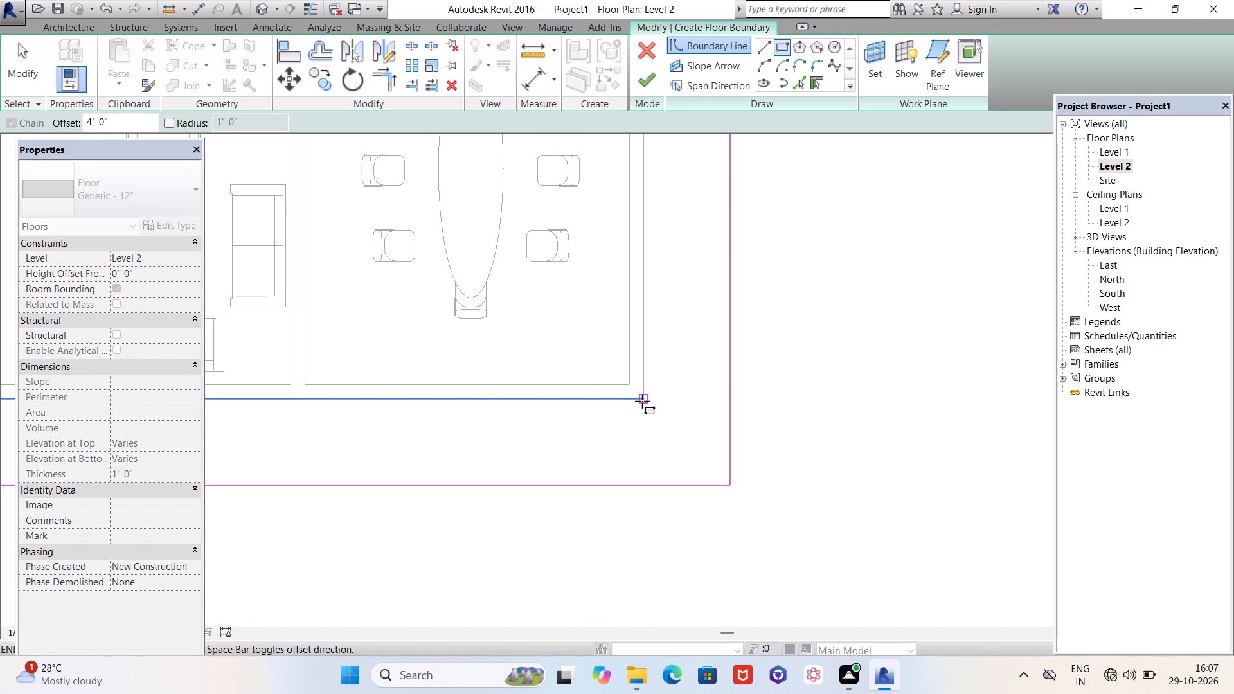
left_click(642, 400)
scroll(677, 403, "down", 11)
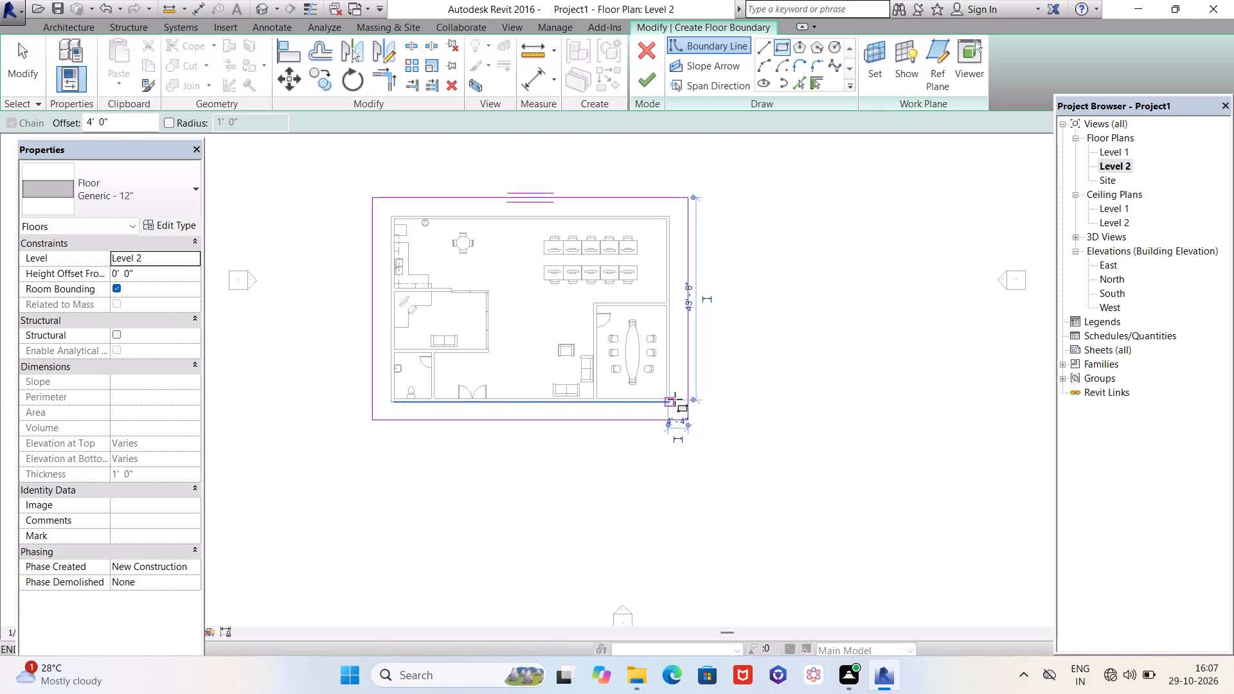
key("Escape")
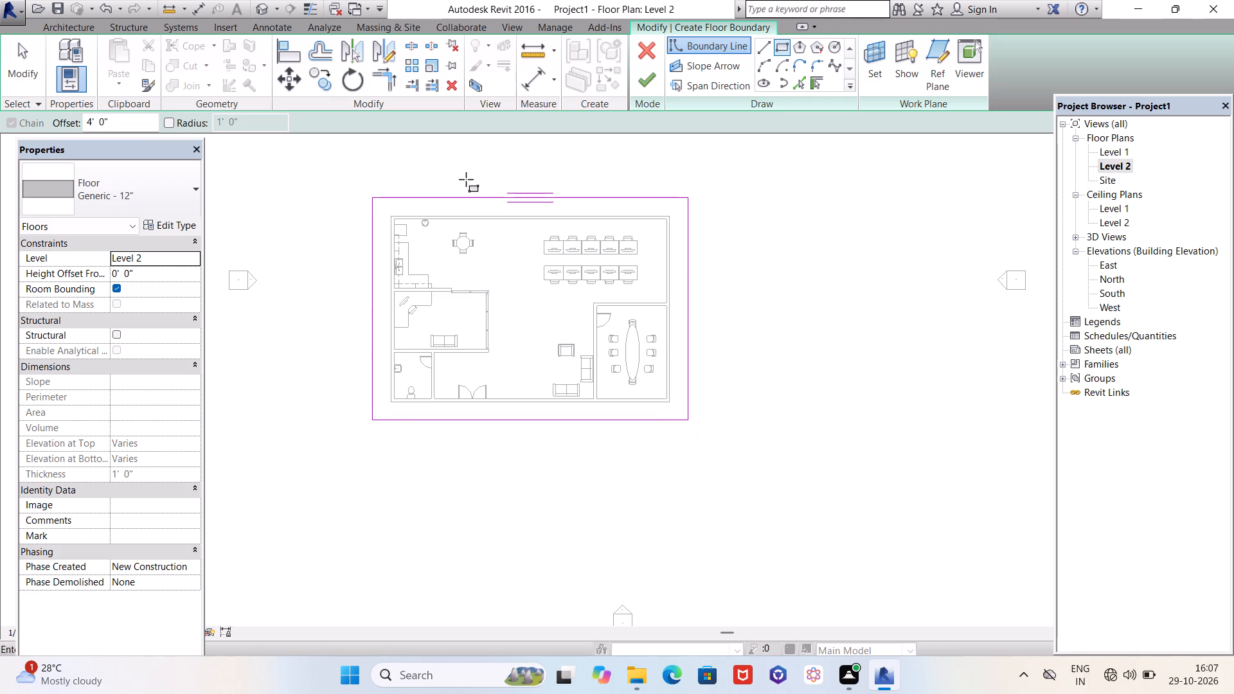
Duplicate the Generic - 12" floor type under the name Generic - 6" 2.
scroll(469, 170, "up", 2)
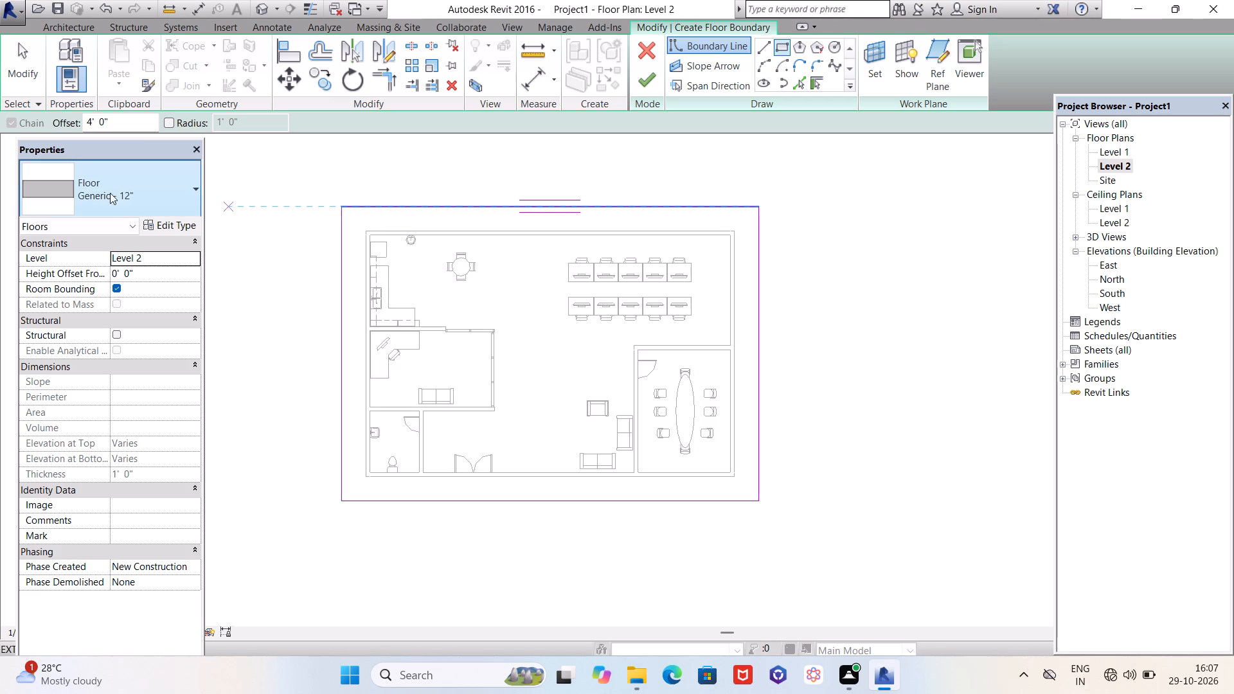
left_click(149, 190)
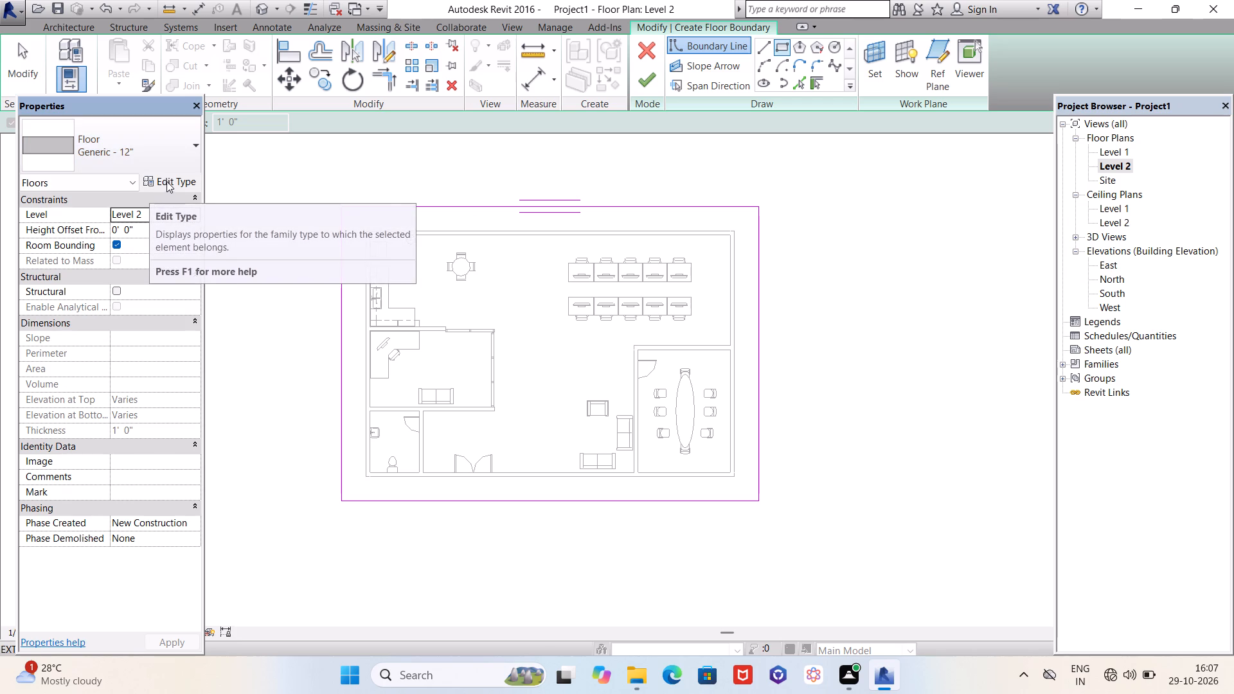
key("Escape")
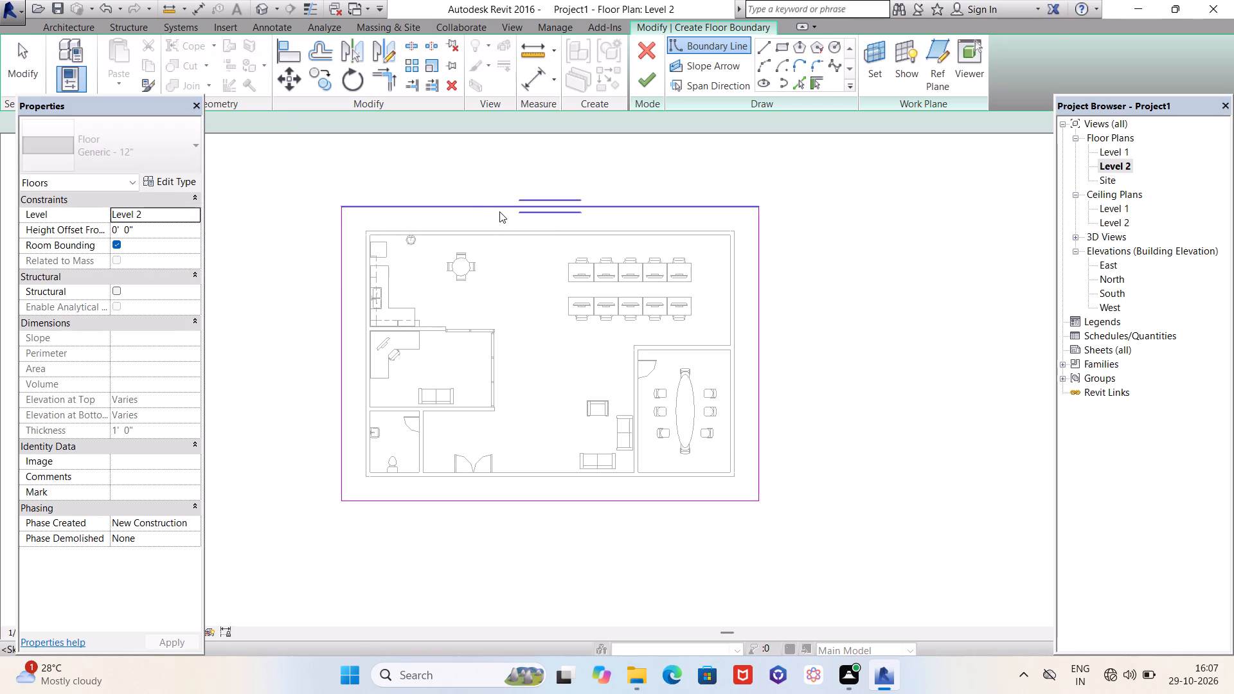
key("Escape")
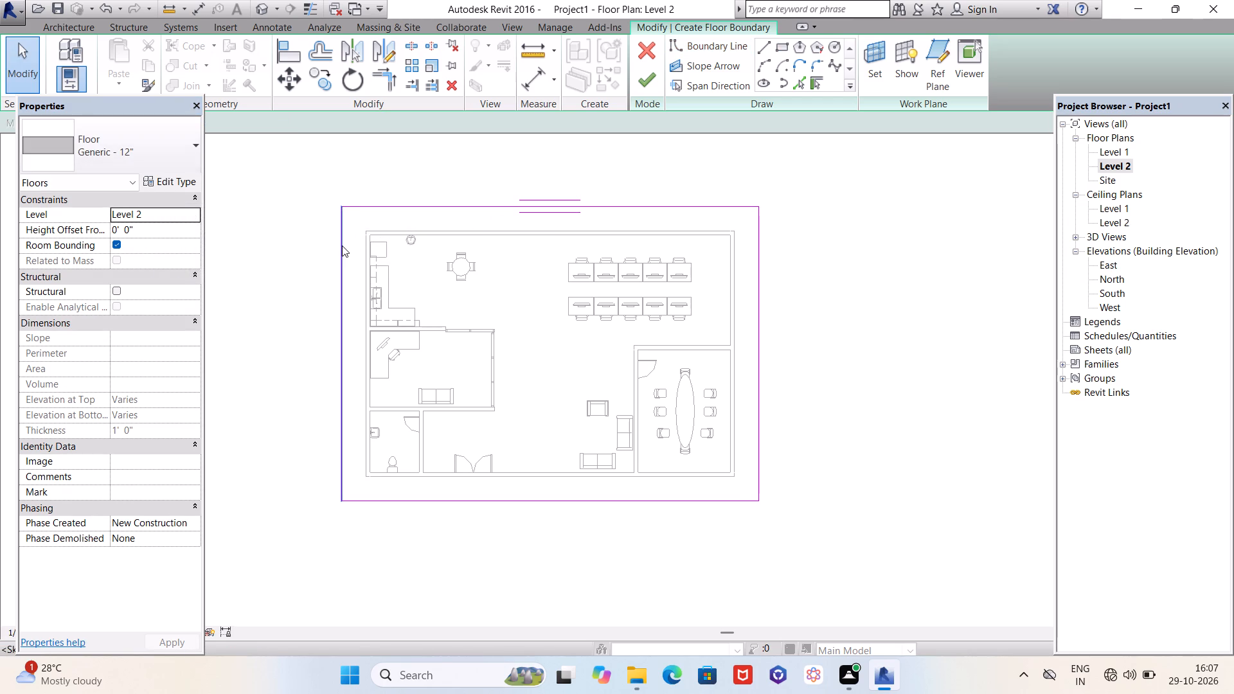
left_click(170, 183)
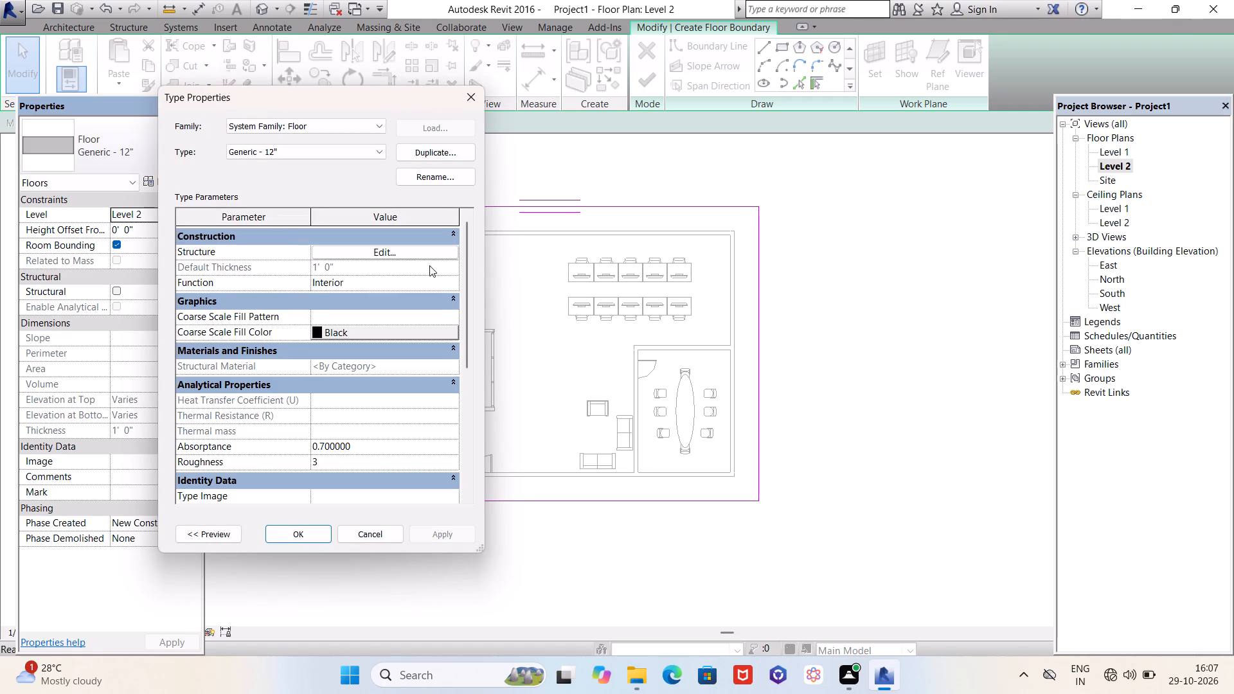
left_click(442, 159)
left_click(319, 314)
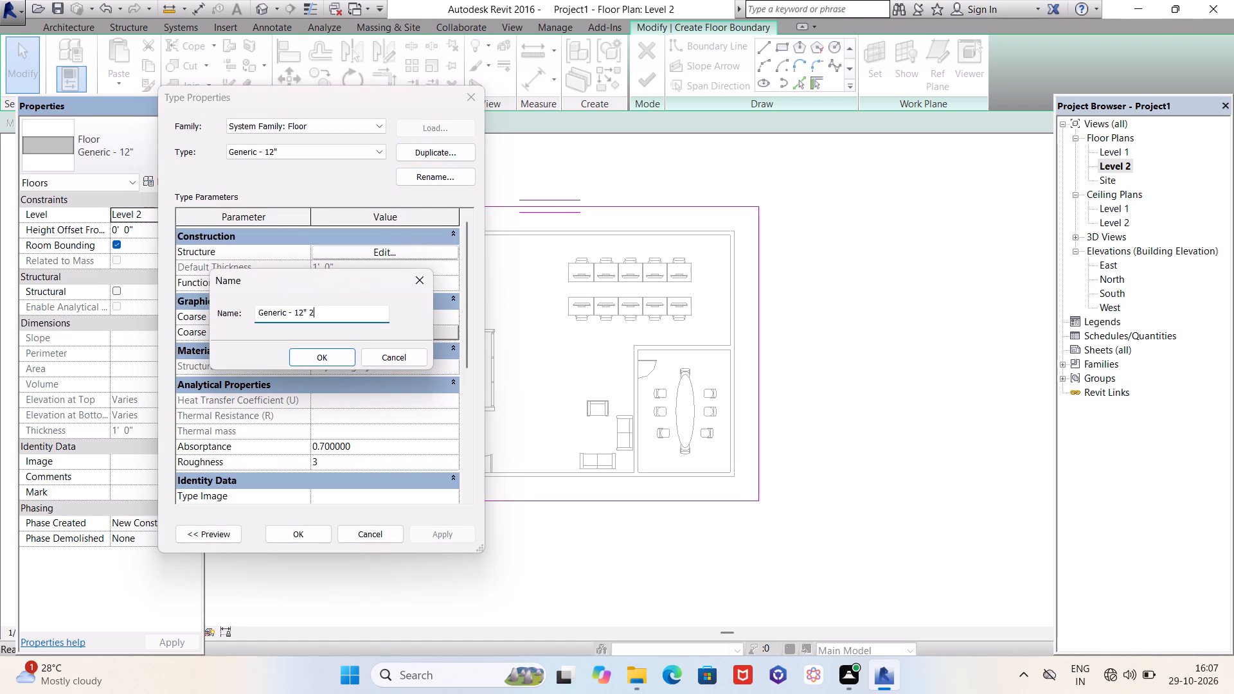
key("Left")
key("Left")
key("Left")
key("BackSpace")
key("BackSpace")
key("6")
key("Return")
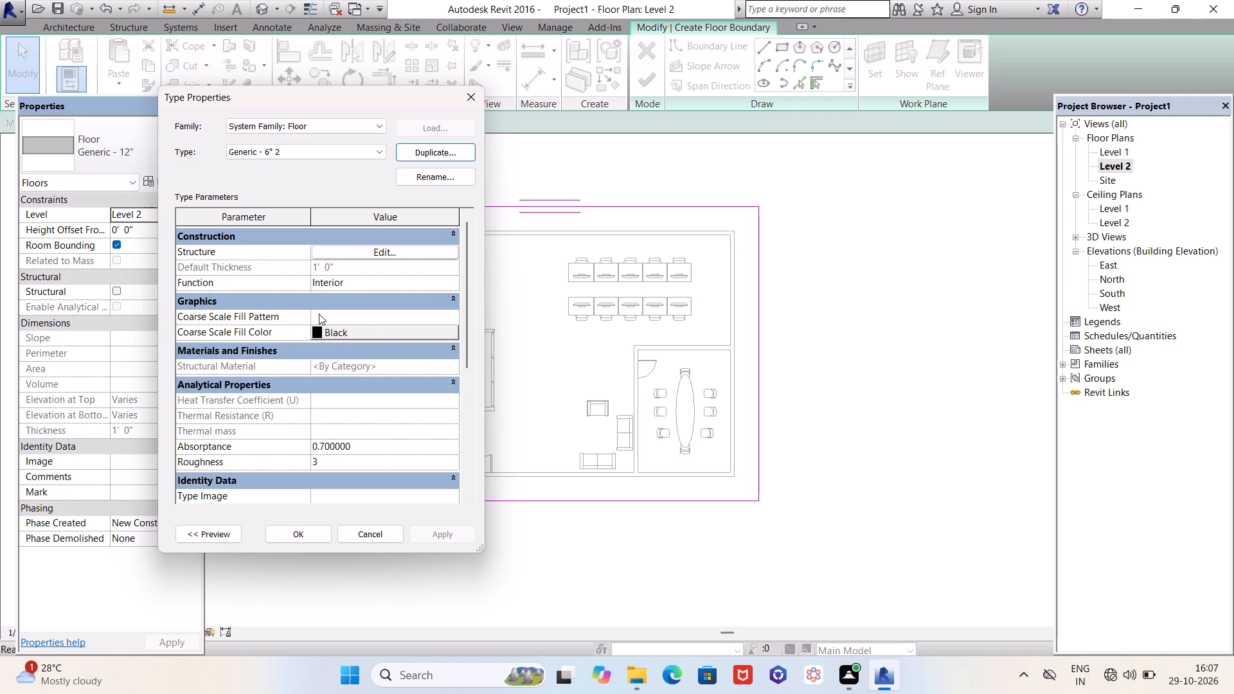
Set the structure layer thickness of the Generic - 6" 2 floor type to 6" and apply the type to the floor.
left_click(385, 254)
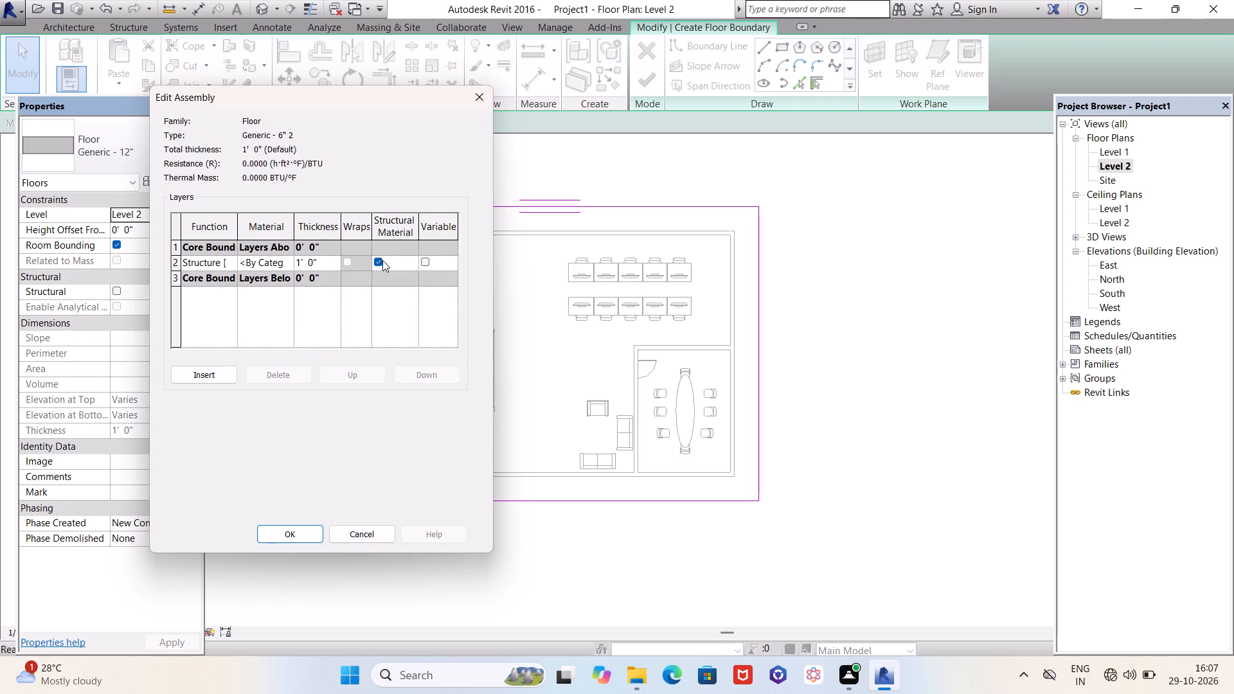
double_click(305, 262)
key("Left")
key("Left")
key("Right")
key("BackSpace")
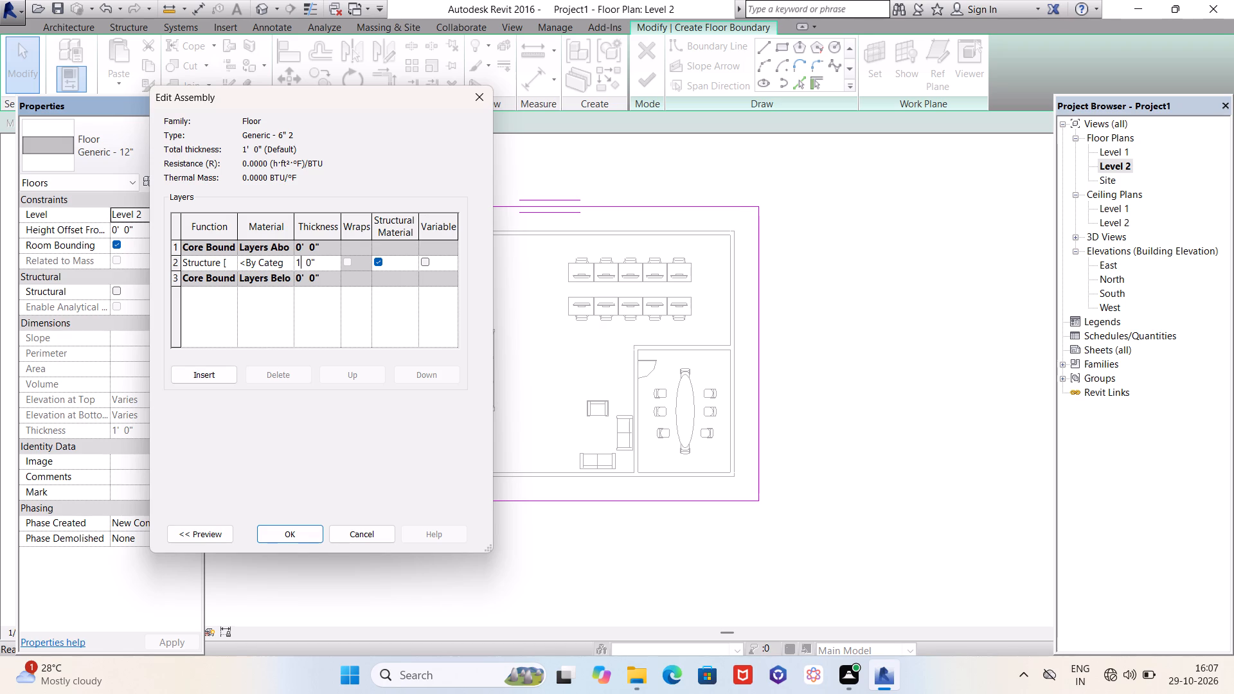
key("BackSpace")
type("6\"")
key("Return")
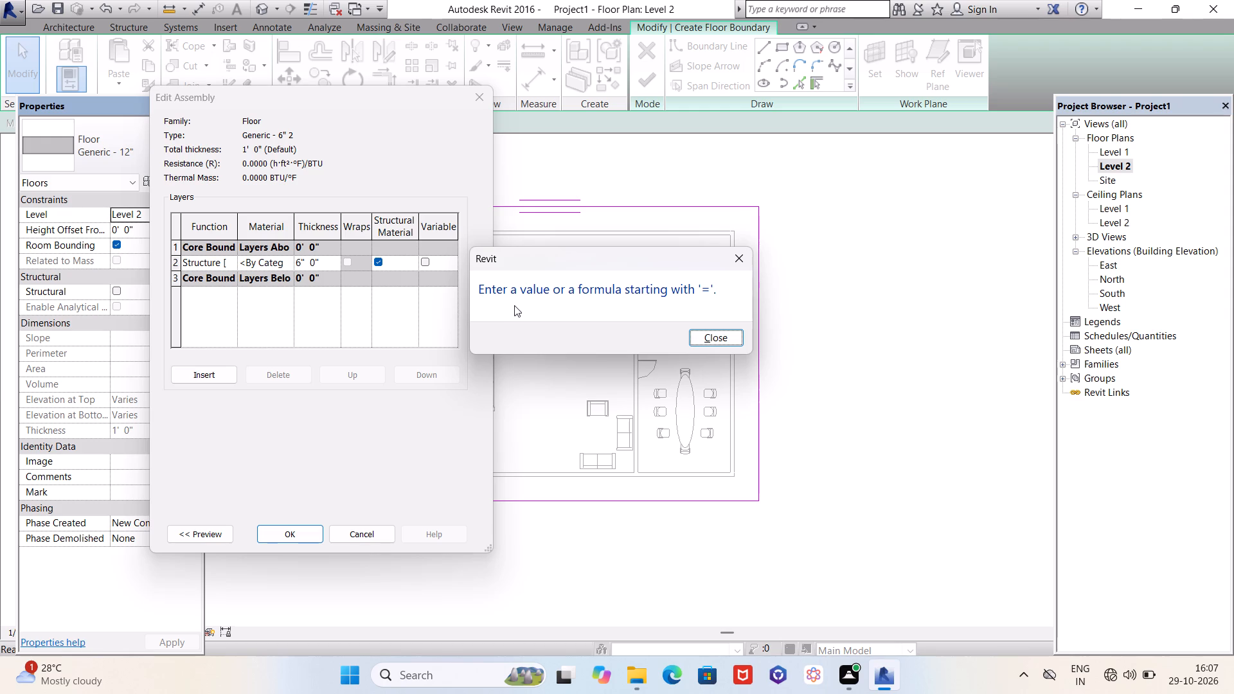
left_click(709, 334)
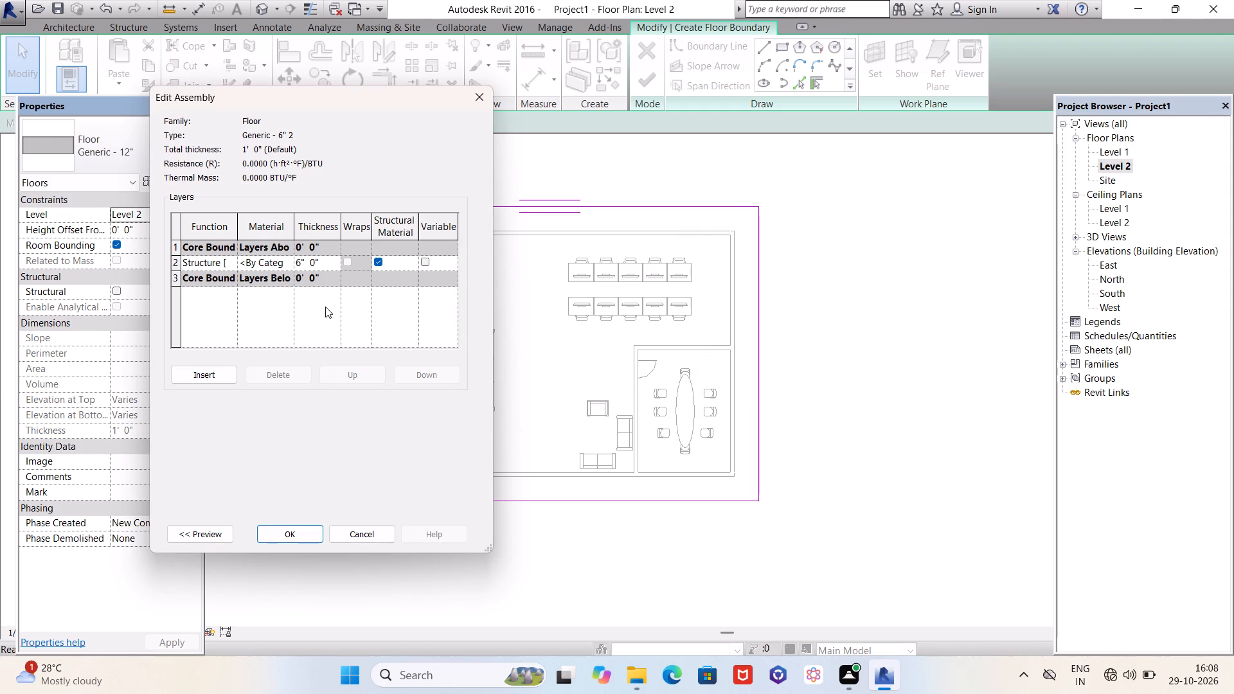
key("BackSpace")
key("BackSpace")
left_click(289, 323)
double_click(327, 260)
left_click_drag(327, 260, 306, 260)
left_click_drag(306, 260, 288, 264)
type("6\"")
key("Return")
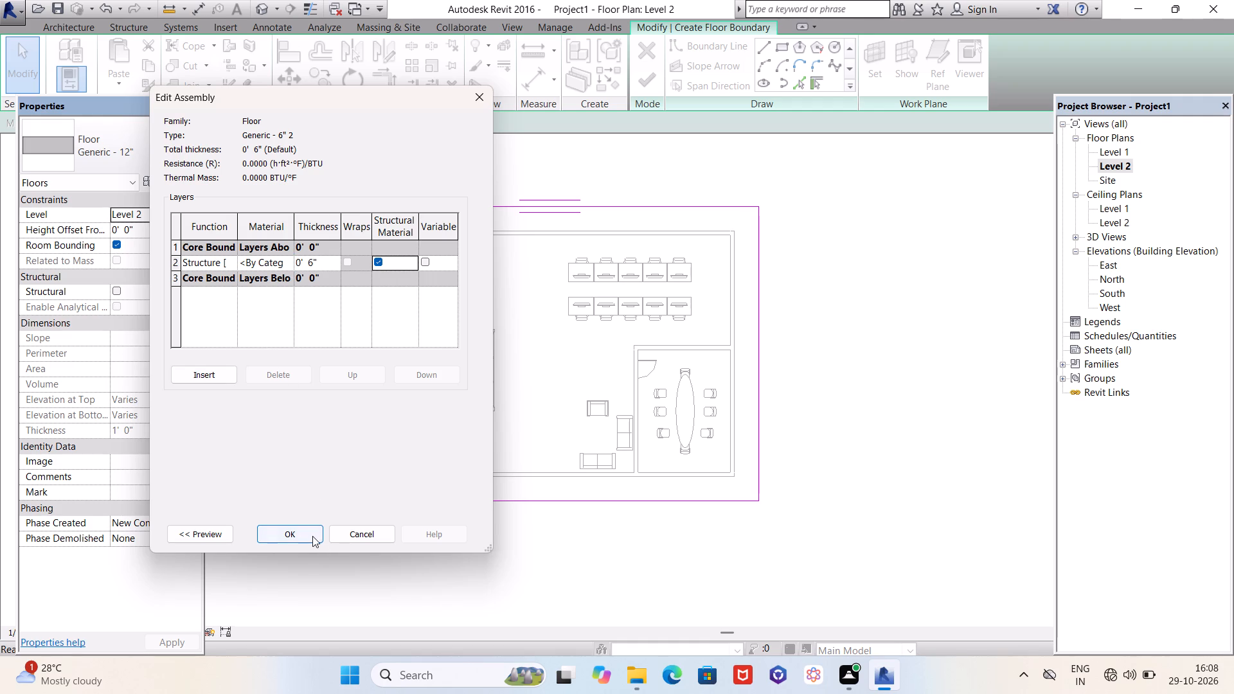
left_click(310, 531)
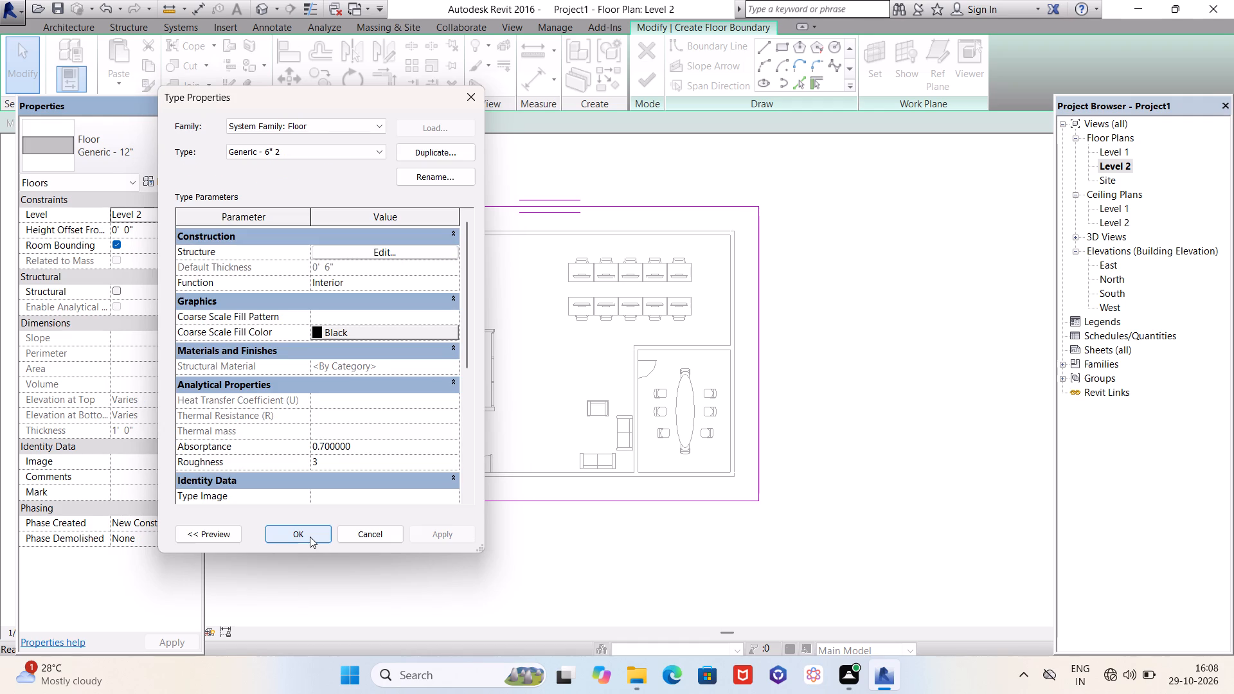
left_click(310, 537)
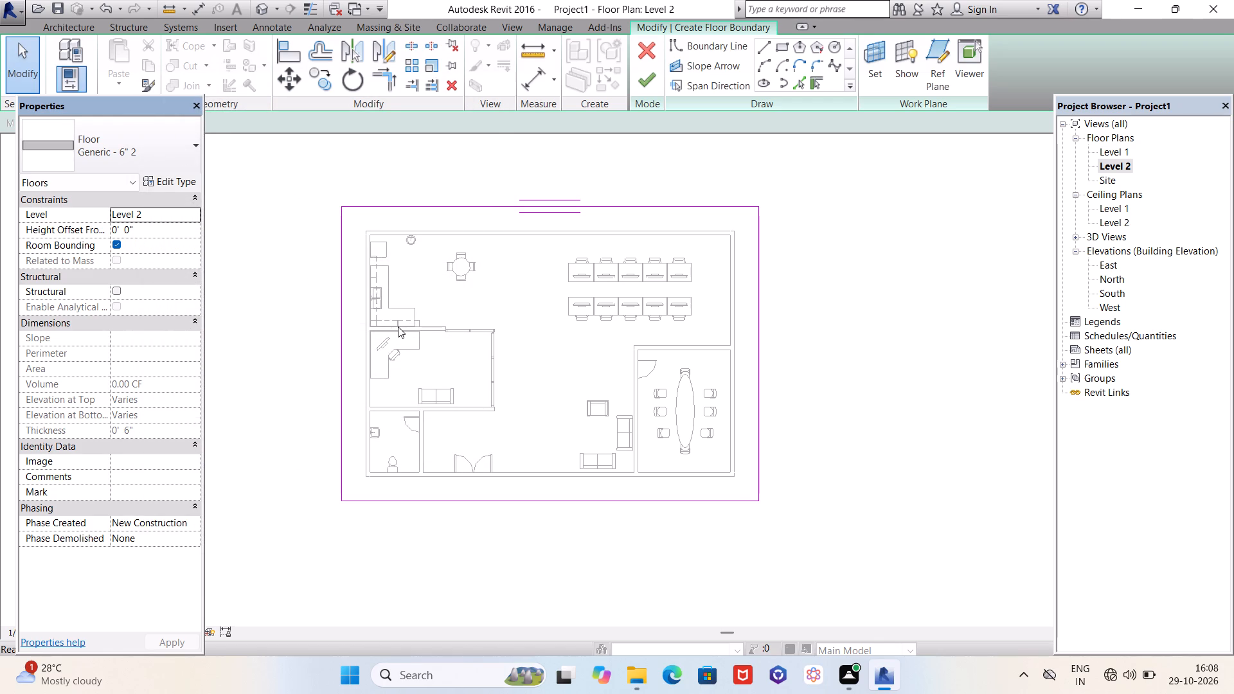
Check the floor boundary in 3D, and undo the 6" floor type change and the Level 2 floor sketch.
left_click(256, 4)
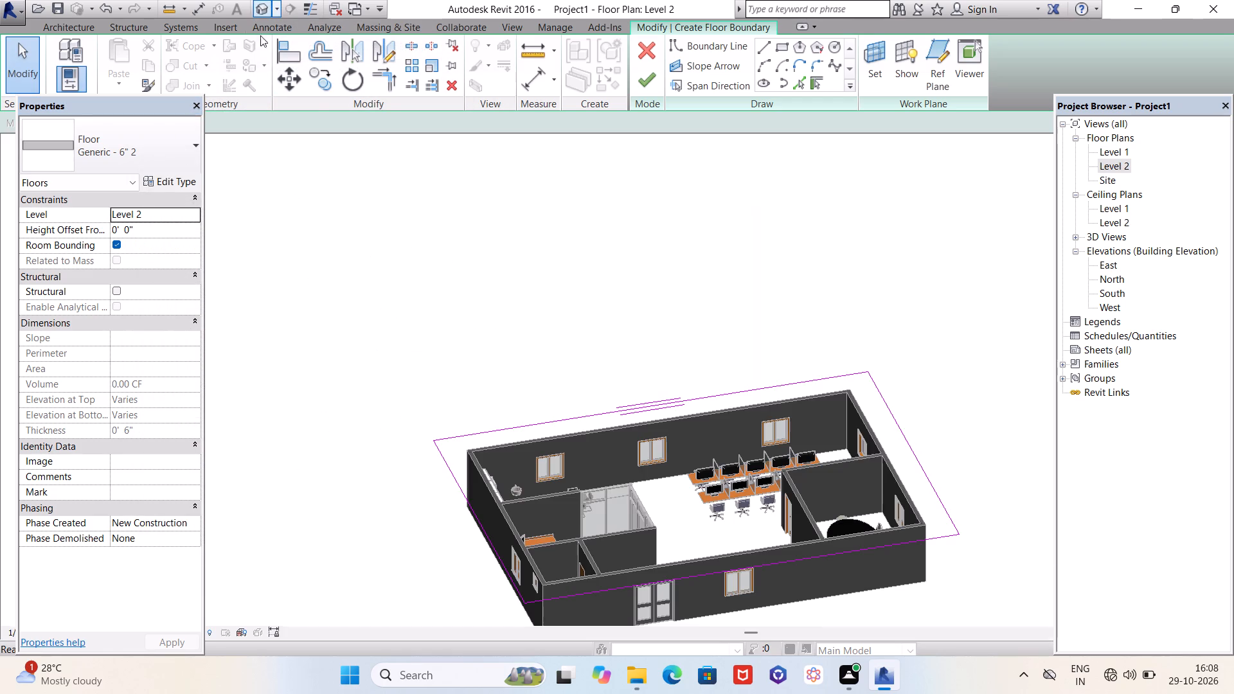
scroll(447, 218, "down", 3)
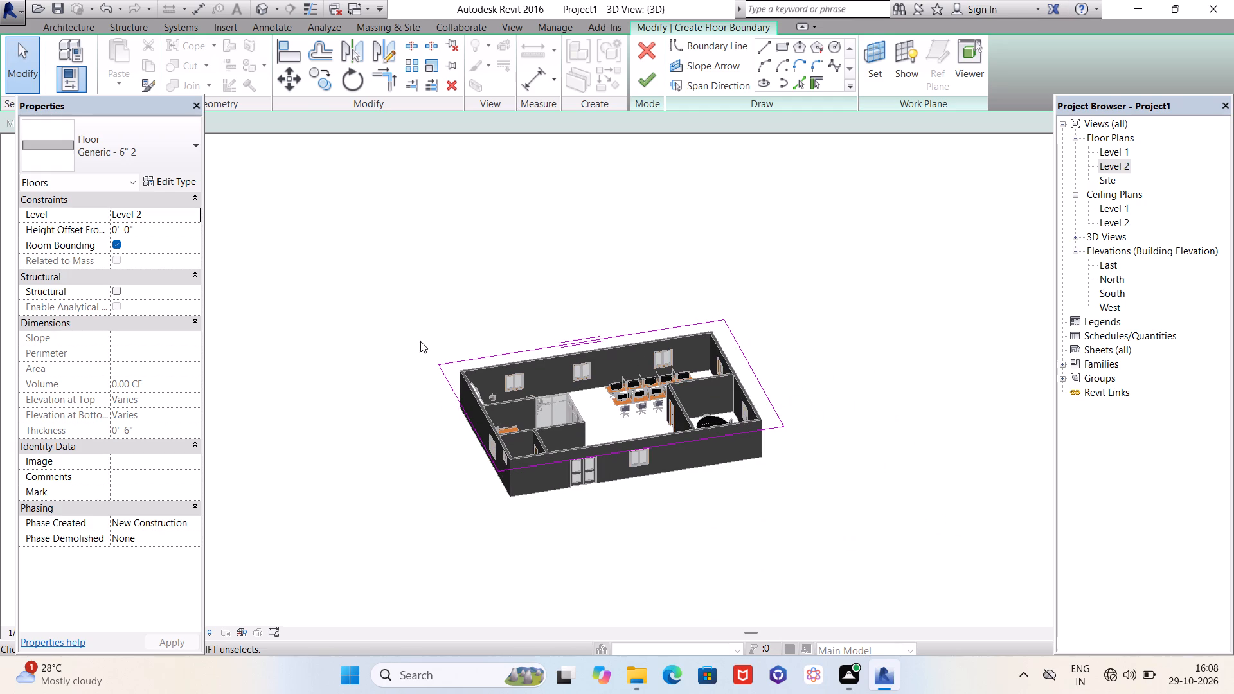
middle_click_drag(409, 363, 431, 365, "ctrl")
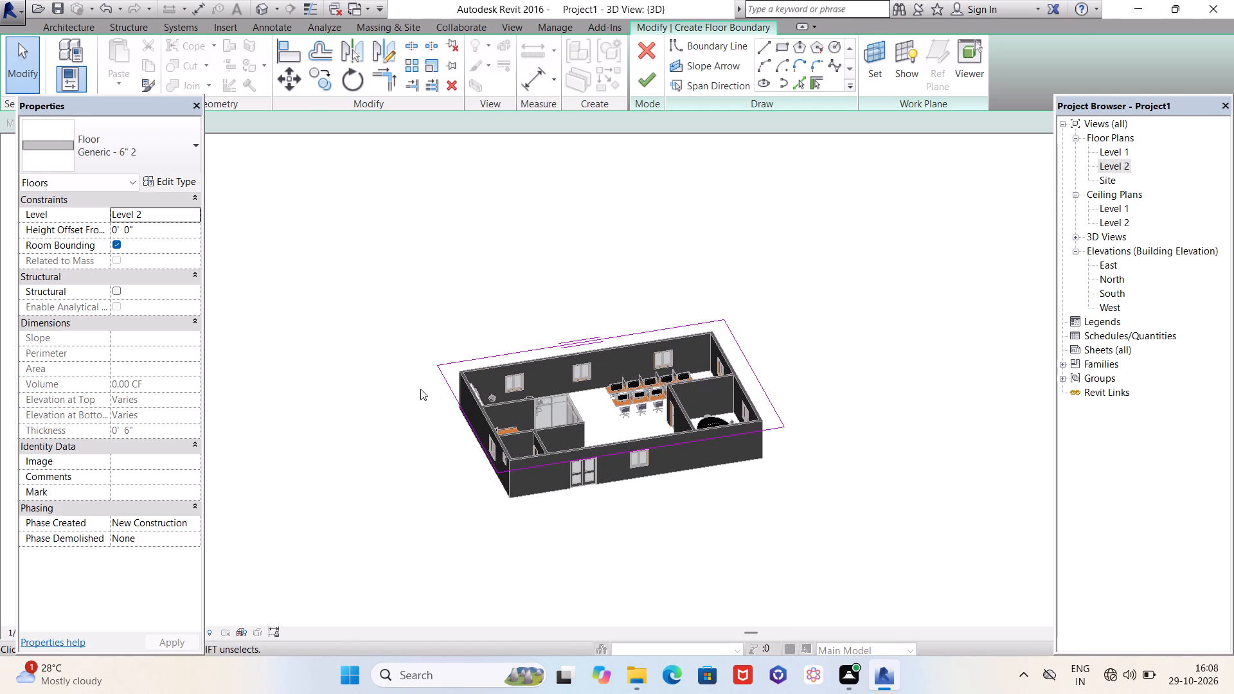
middle_click_drag(422, 395, 394, 462, "shift")
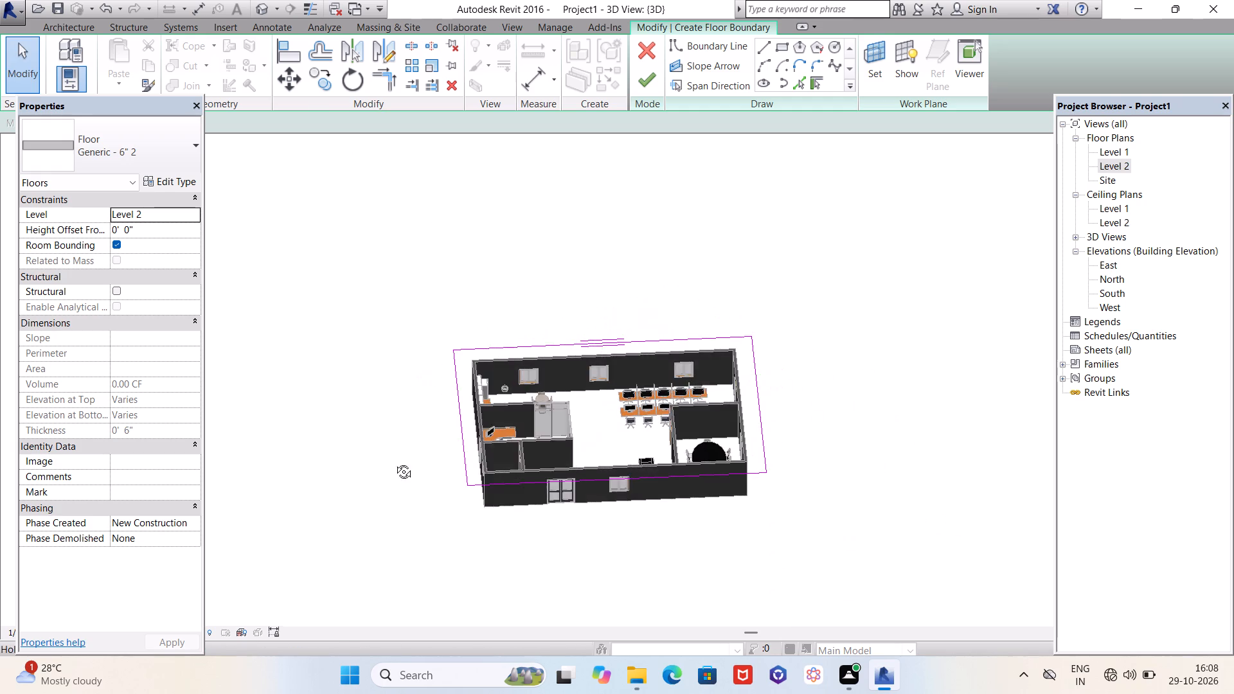
middle_click_drag(394, 462, 434, 492, "shift")
key("ctrl+z")
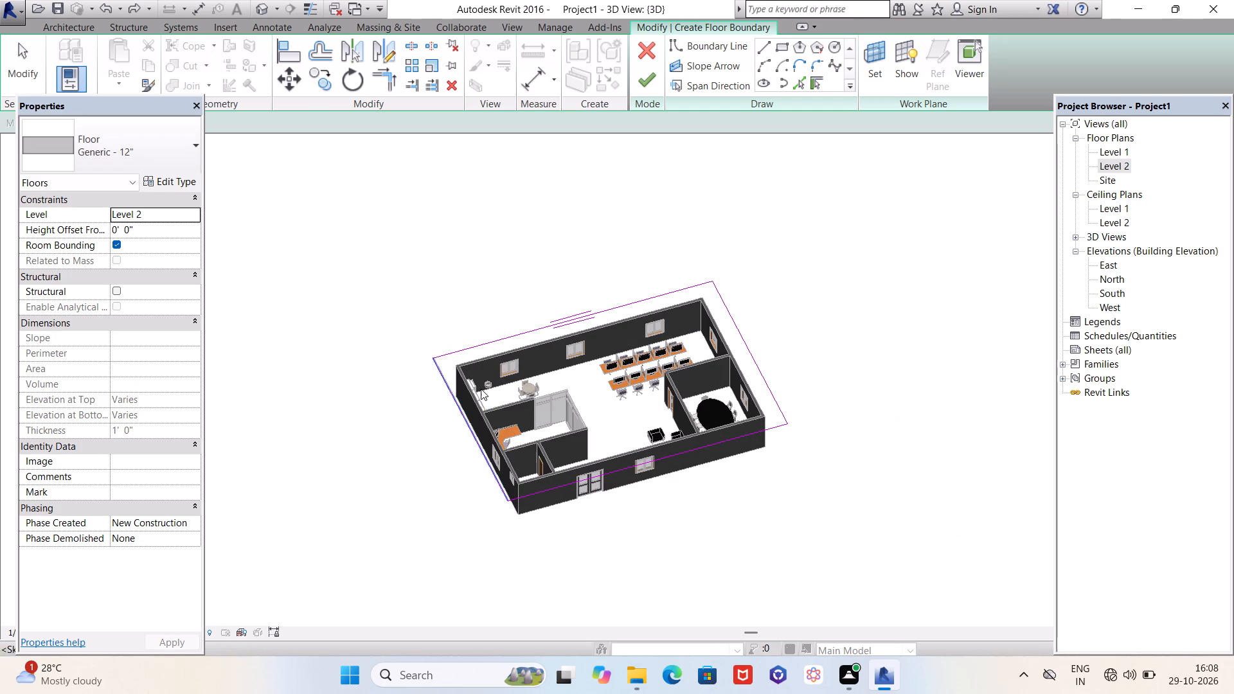
double_click(1113, 152)
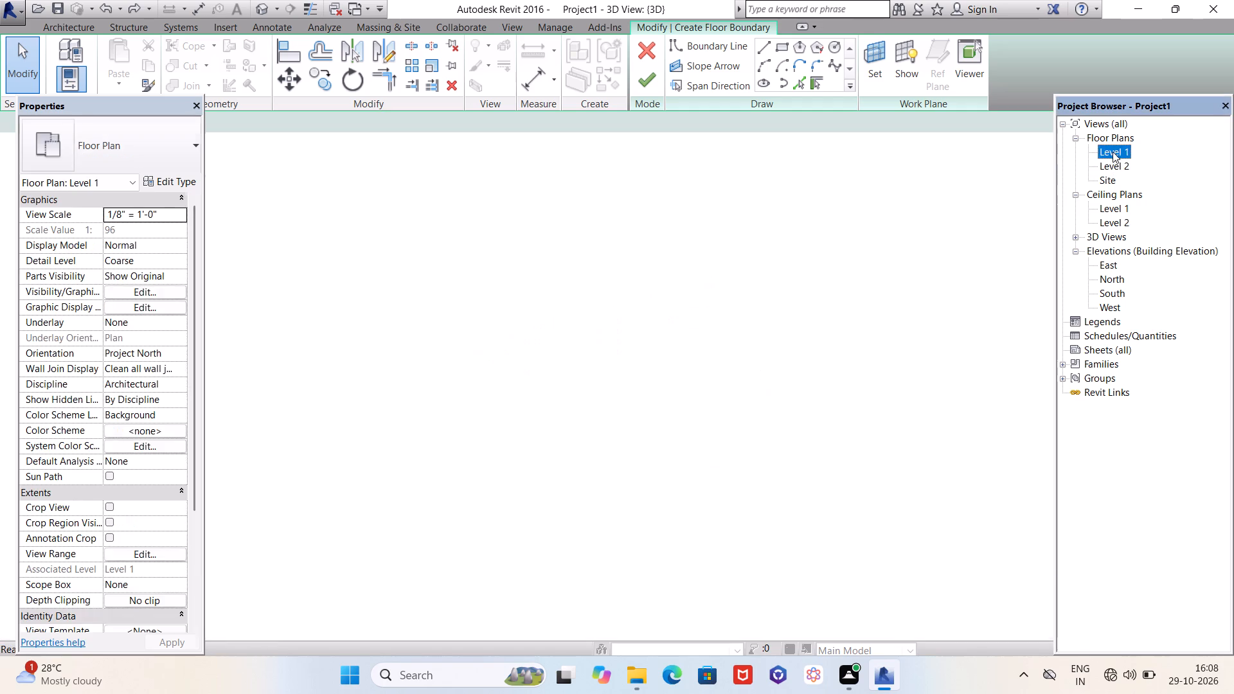
double_click(1114, 165)
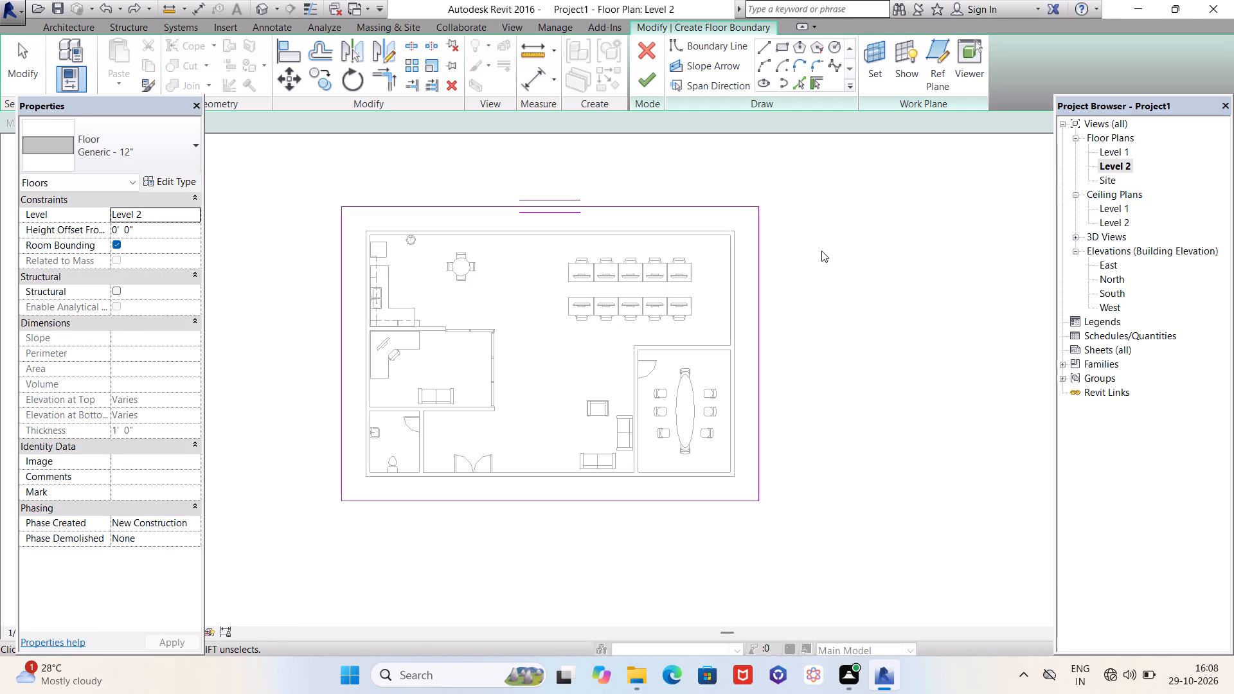
key("ctrl+z")
key("ctrl+z")
key("ctrl+z")
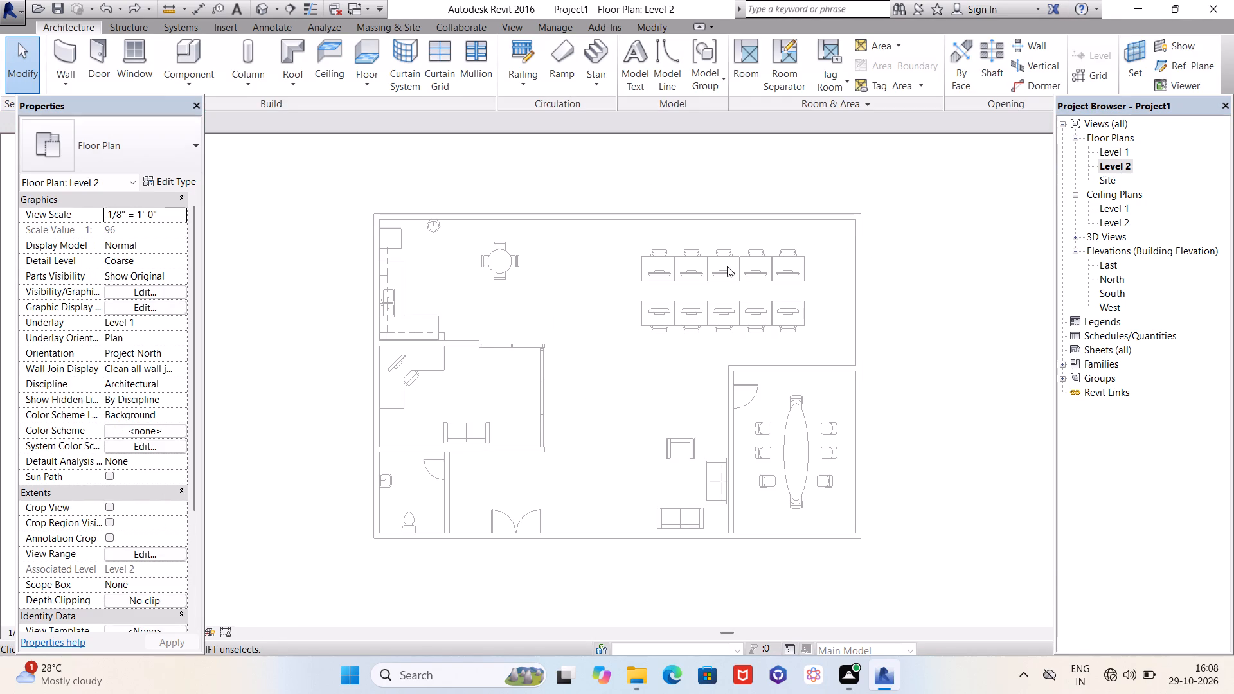
scroll(234, 289, "down", 1)
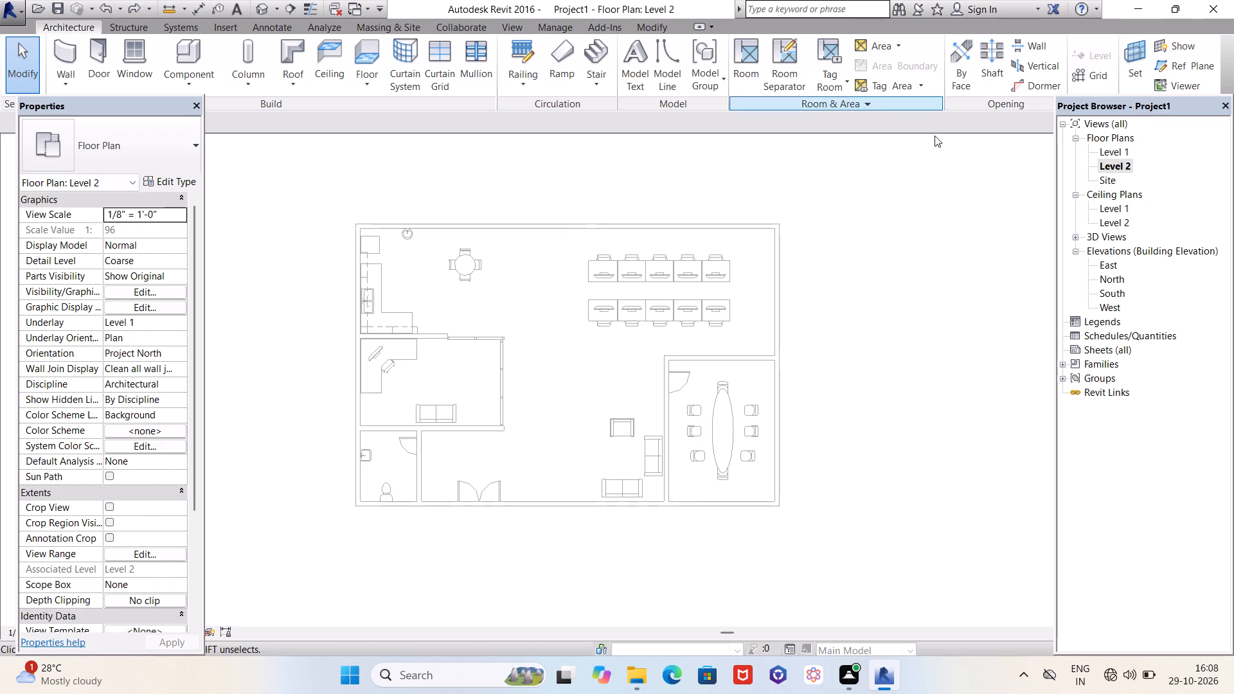
Open the Level 1 floor plan.
left_click(1120, 156)
left_click(1120, 156)
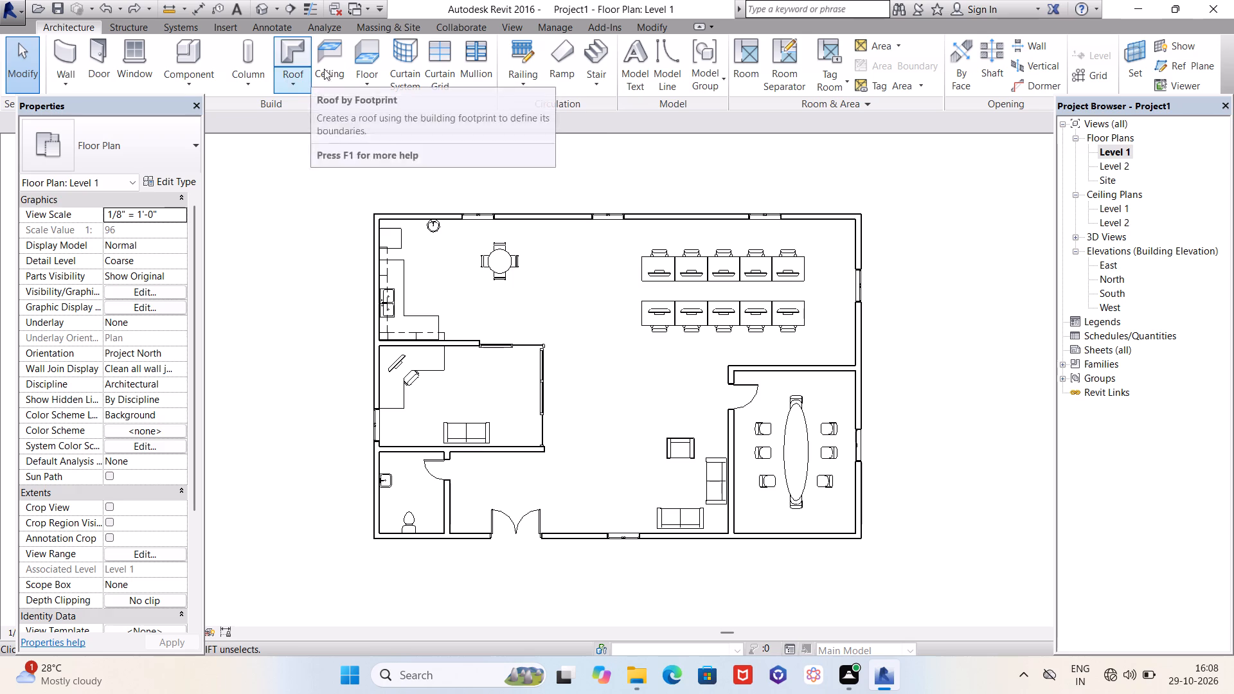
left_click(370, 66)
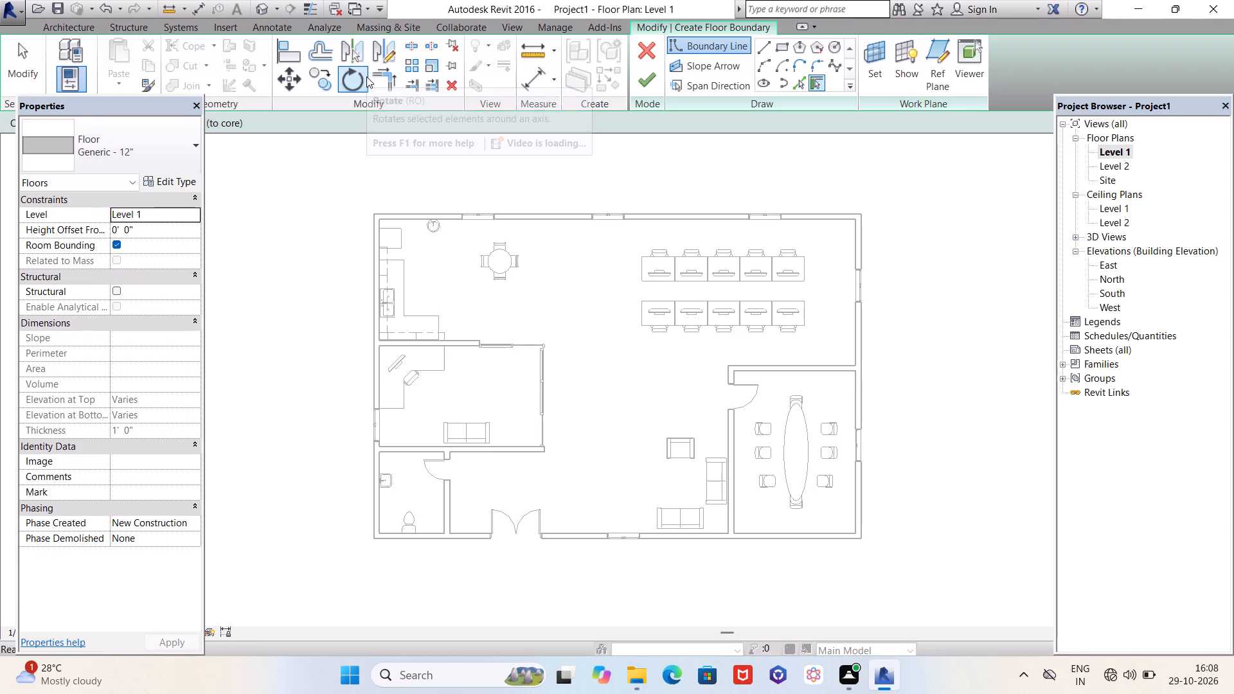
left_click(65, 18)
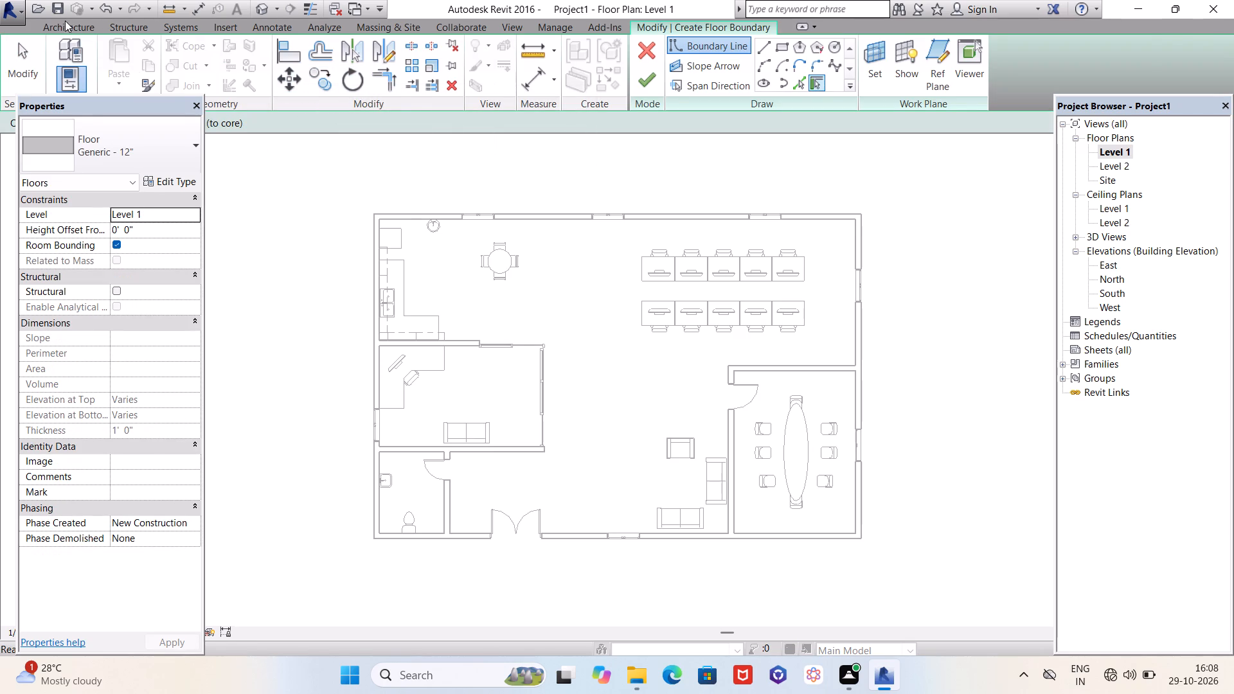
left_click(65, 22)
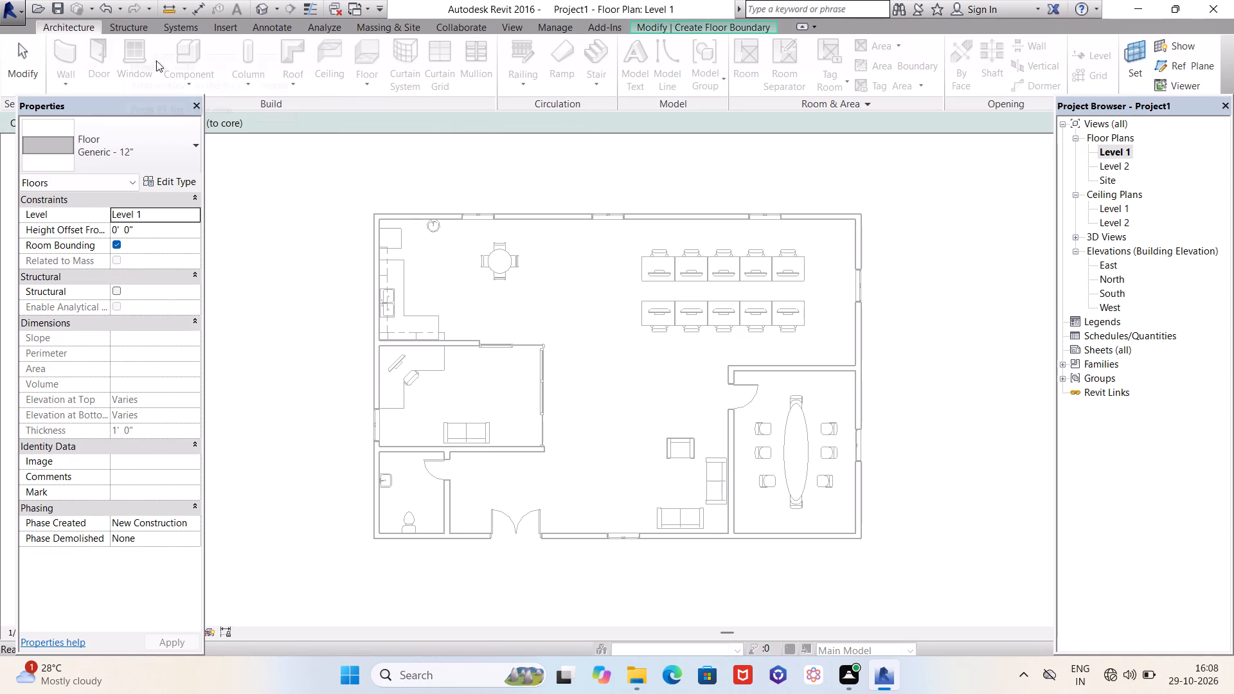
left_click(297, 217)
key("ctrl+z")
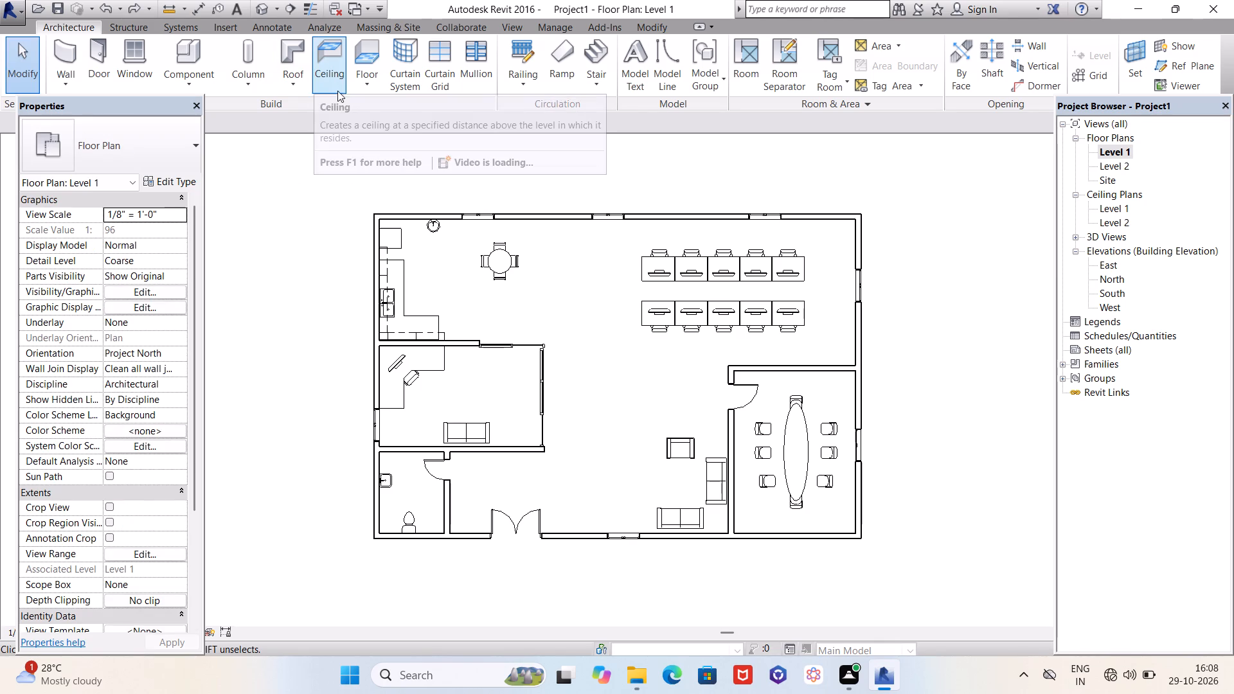
Create a Generic - 12" architectural floor on Level 1 with a rectangular boundary offset 4' outward from the building's outer wall corners.
left_click(367, 85)
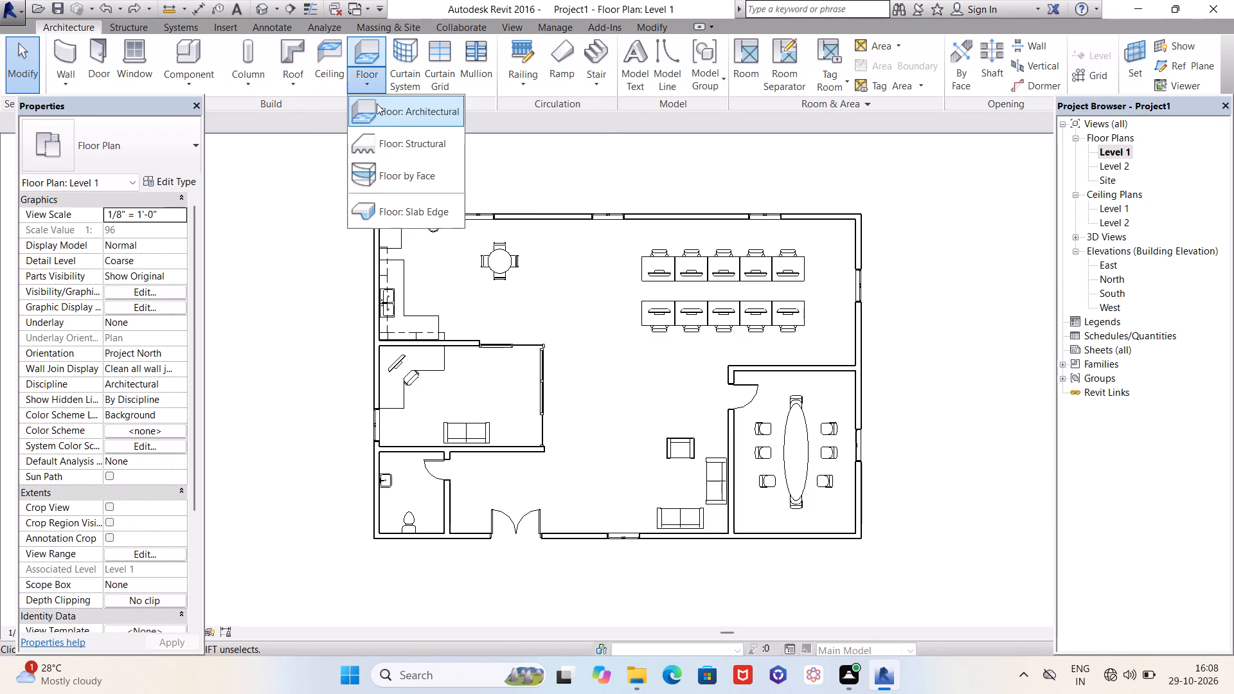
left_click(386, 113)
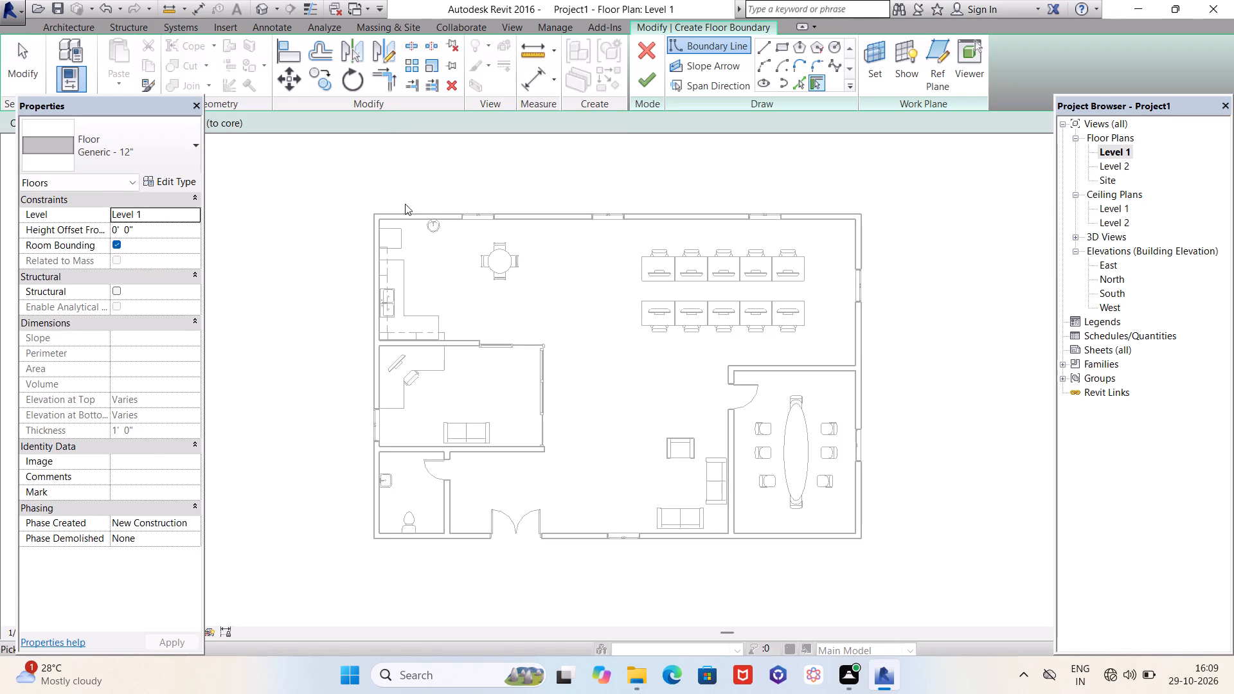
left_click(787, 53)
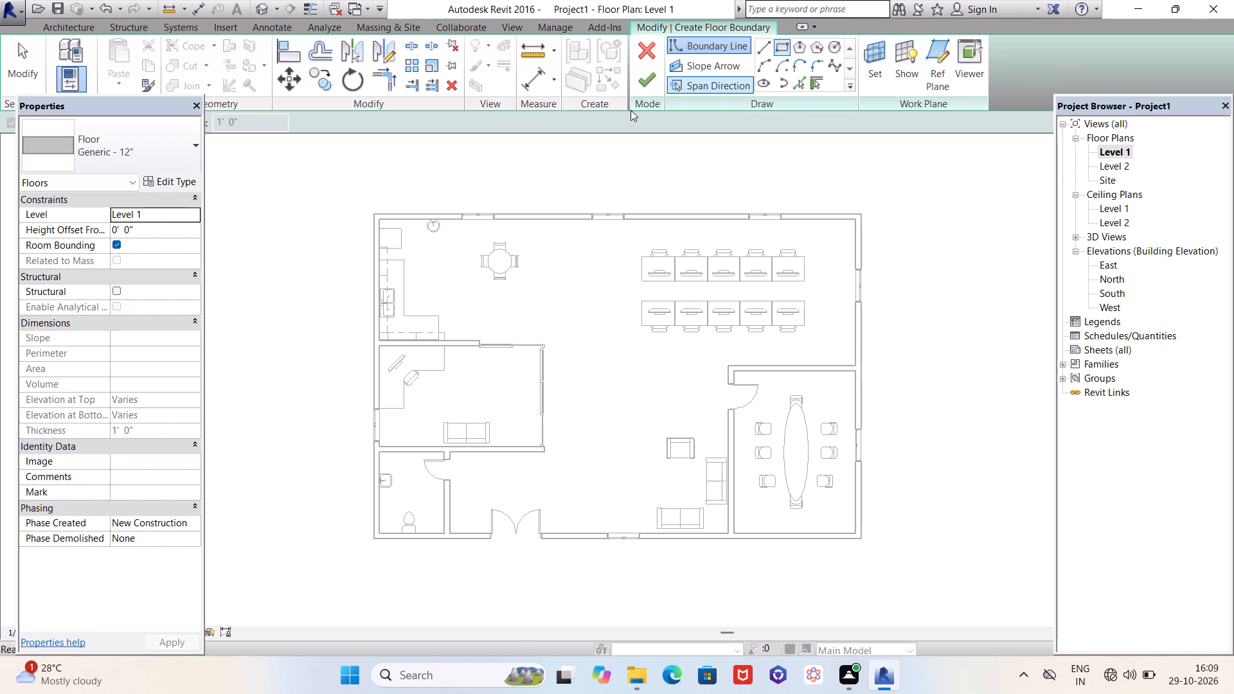
scroll(384, 217, "up", 8)
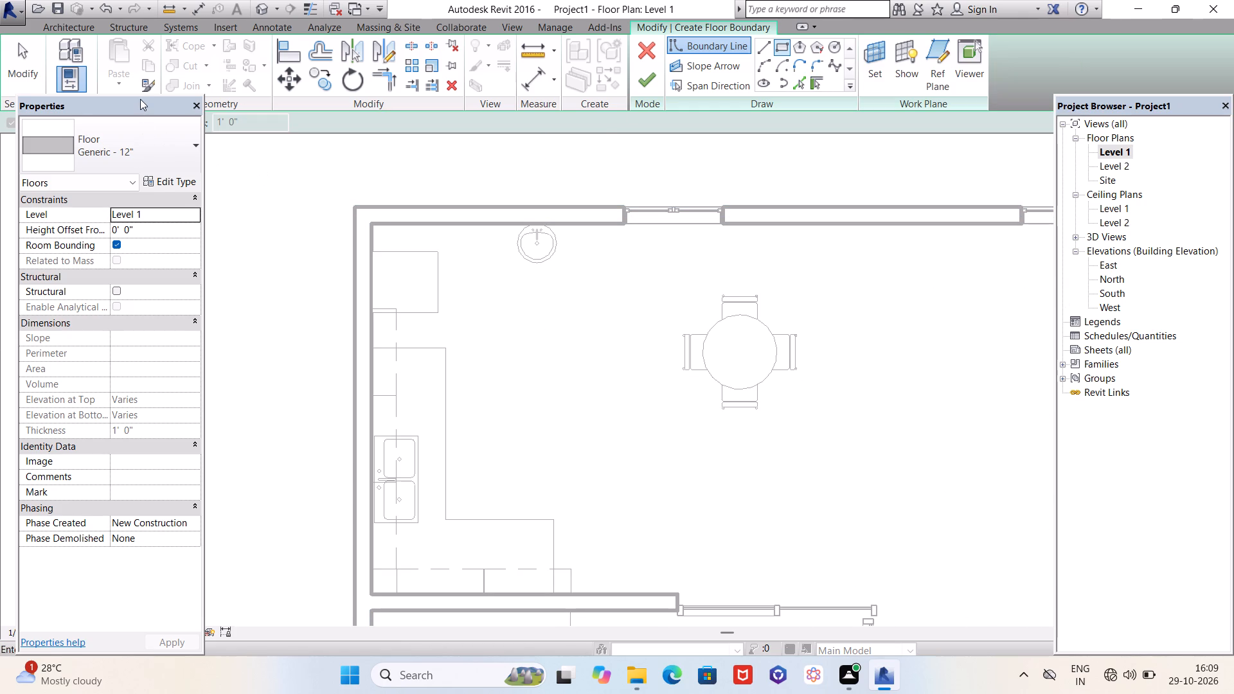
left_click_drag(140, 99, 134, 145)
left_click_drag(116, 120, 45, 121)
type("4'")
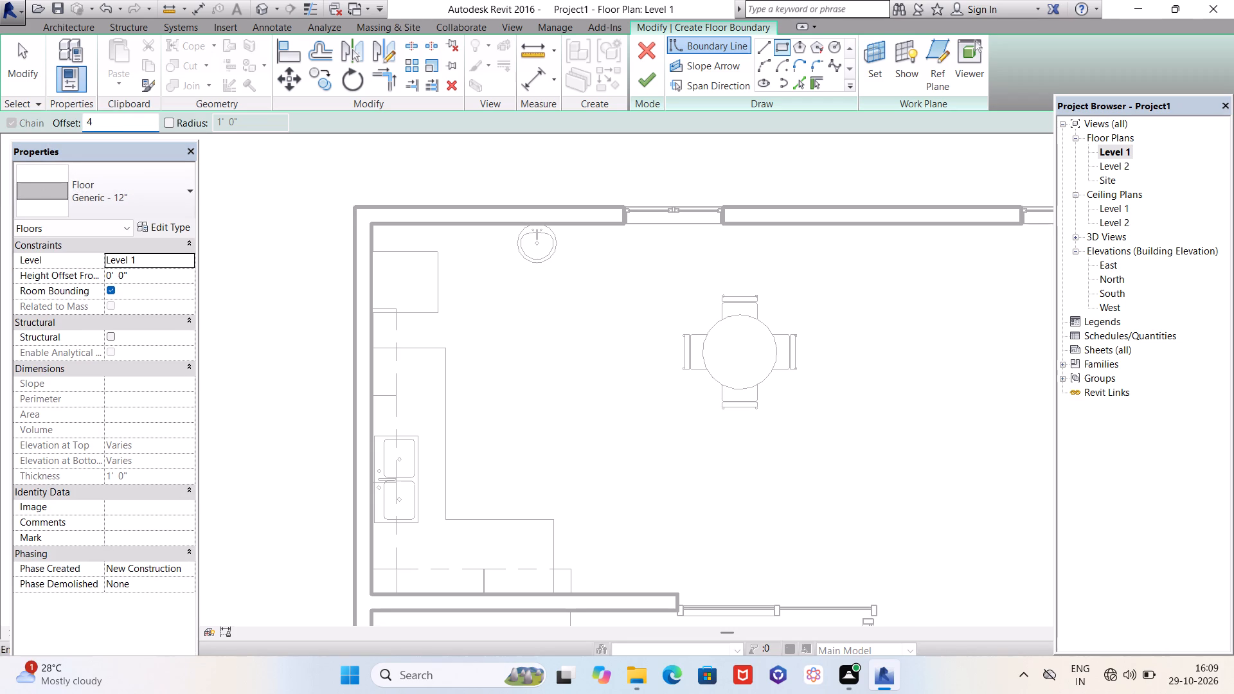
key("Return")
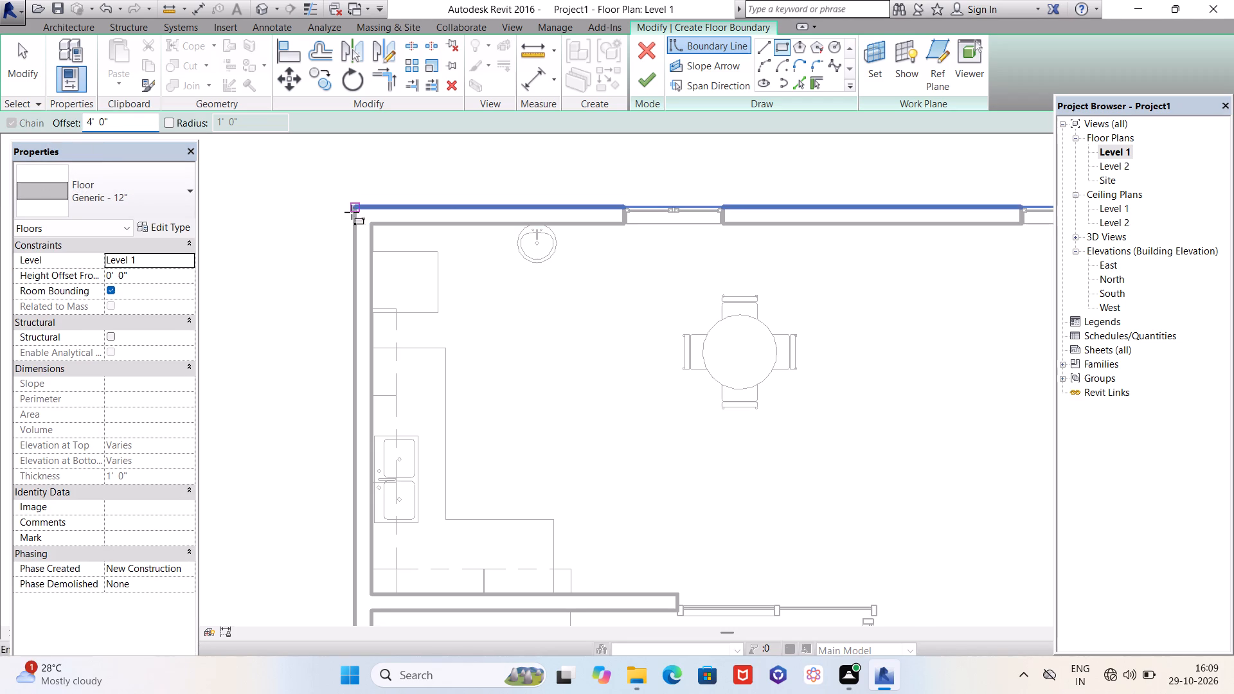
left_click(354, 208)
scroll(354, 208, "down", 8)
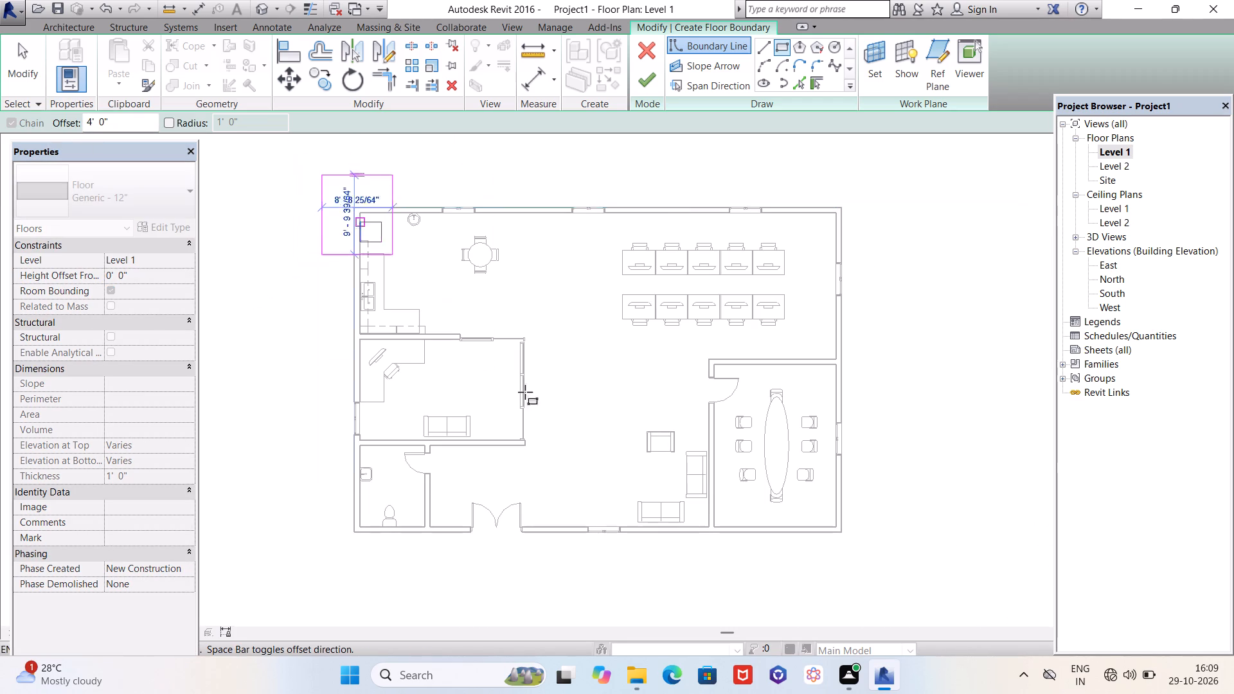
scroll(829, 528, "up", 5)
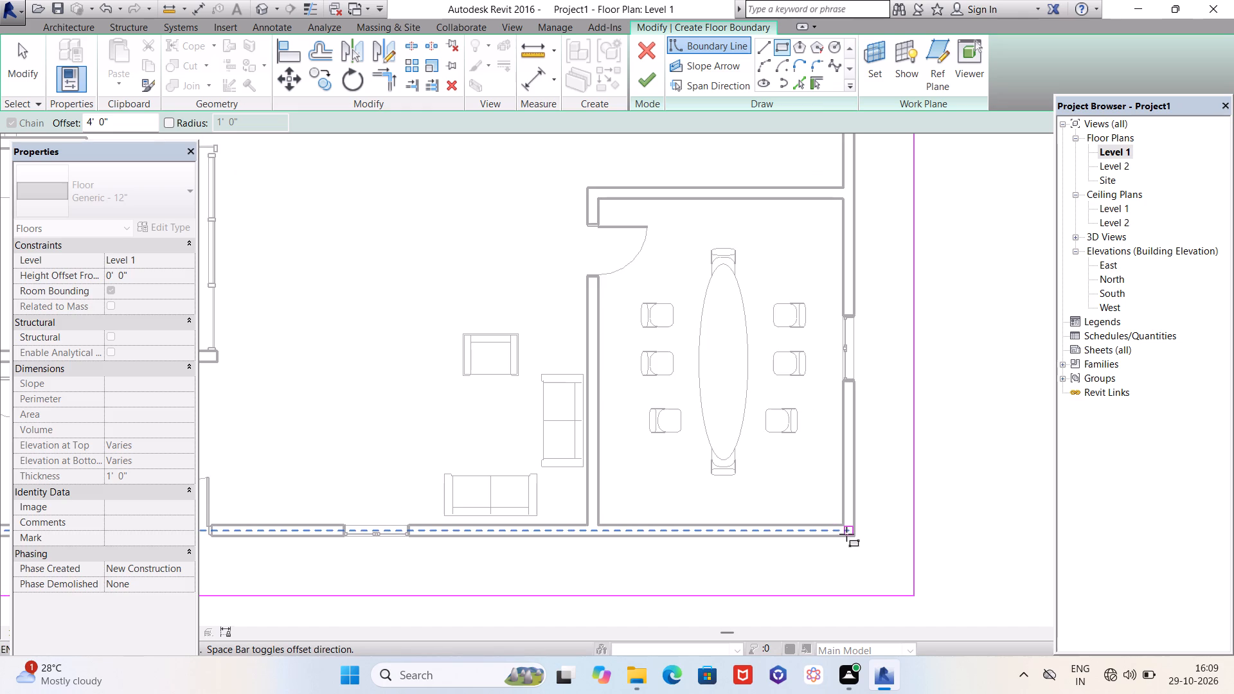
left_click(853, 537)
scroll(854, 537, "down", 4)
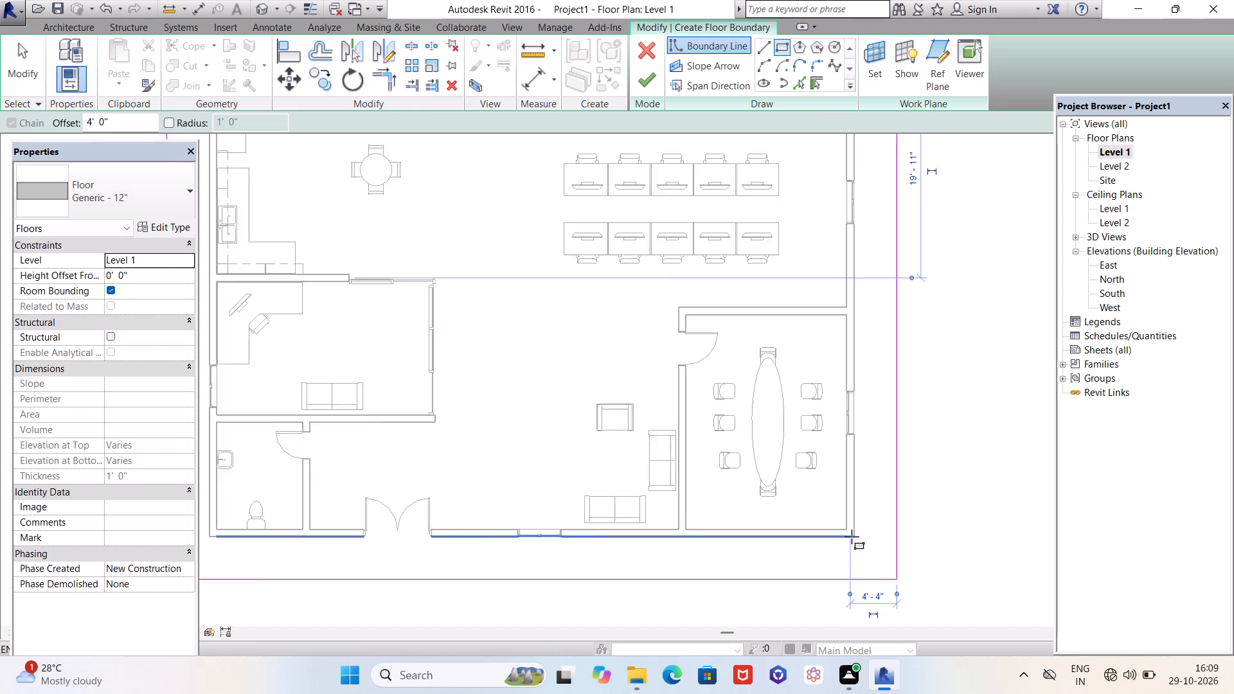
scroll(851, 536, "down", 2)
left_click(644, 79)
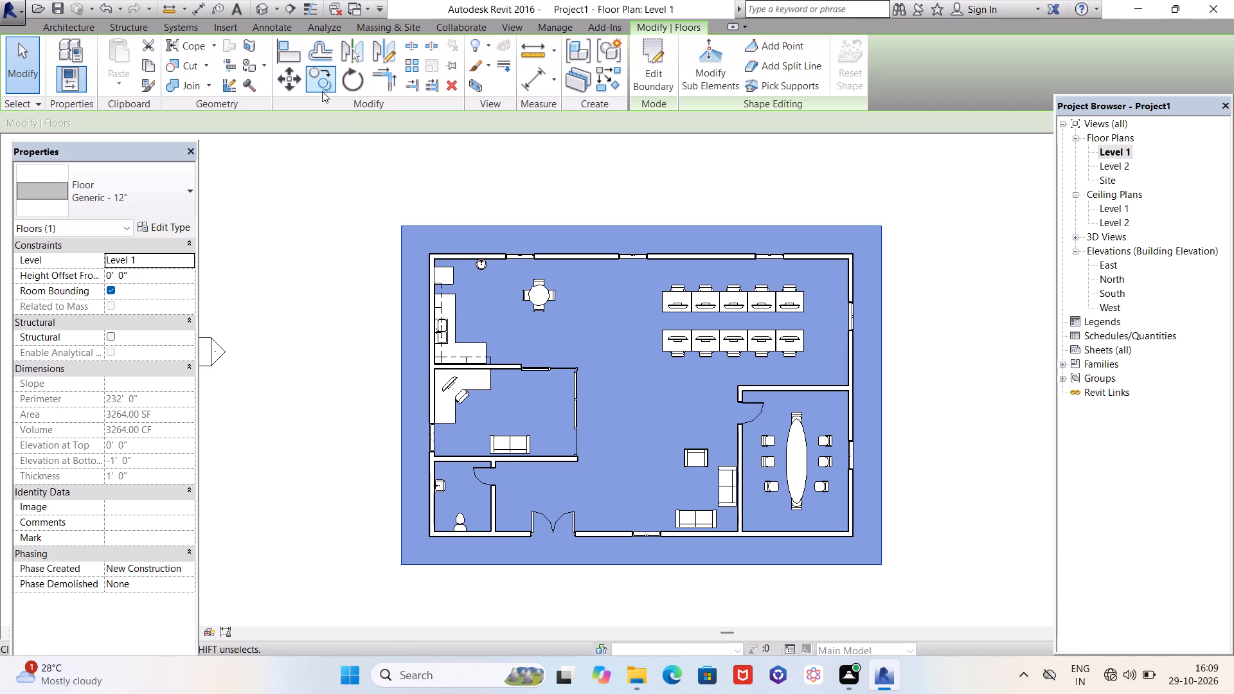
Examine the new floor slab and its overhang around the building from several sides in 3D.
left_click(262, 8)
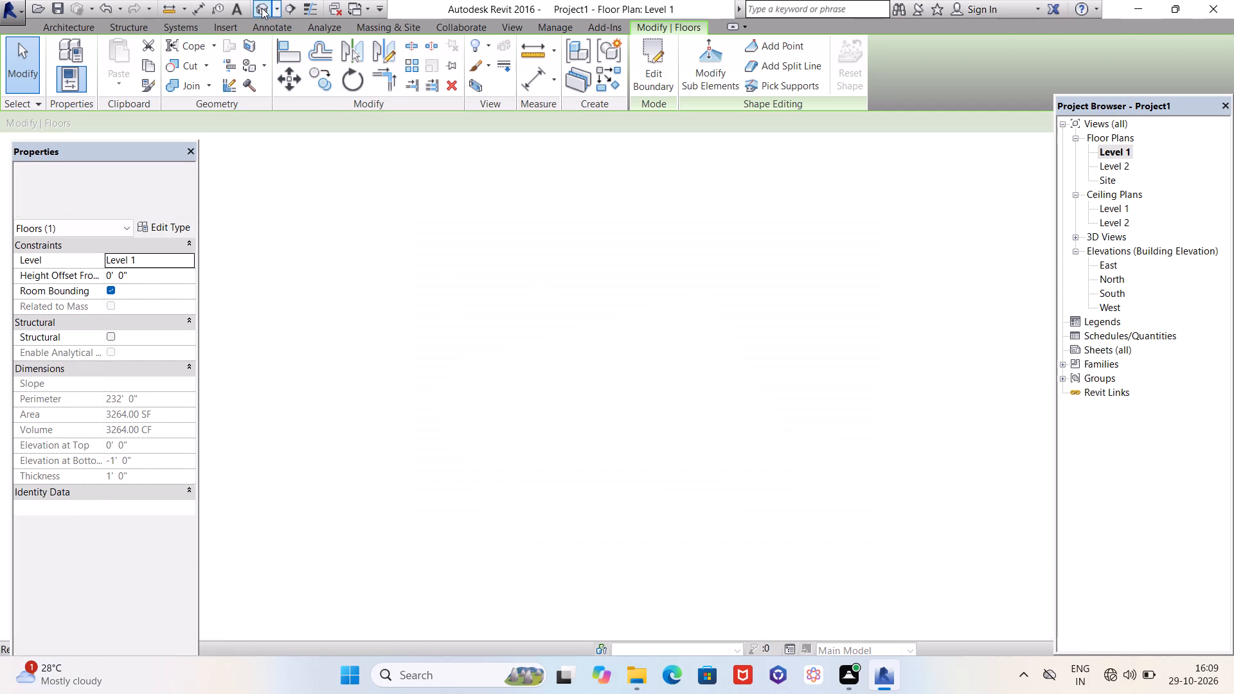
scroll(568, 497, "up", 9)
scroll(571, 503, "down", 4)
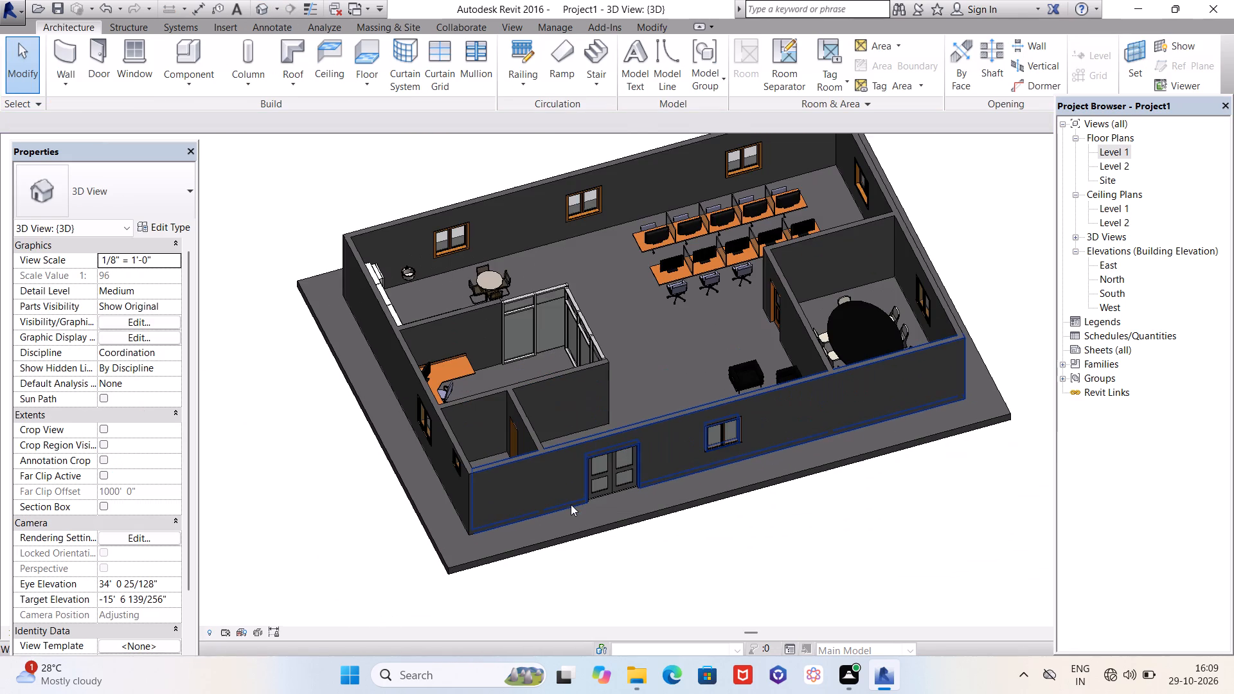
middle_click_drag(533, 467, 635, 430, "ctrl")
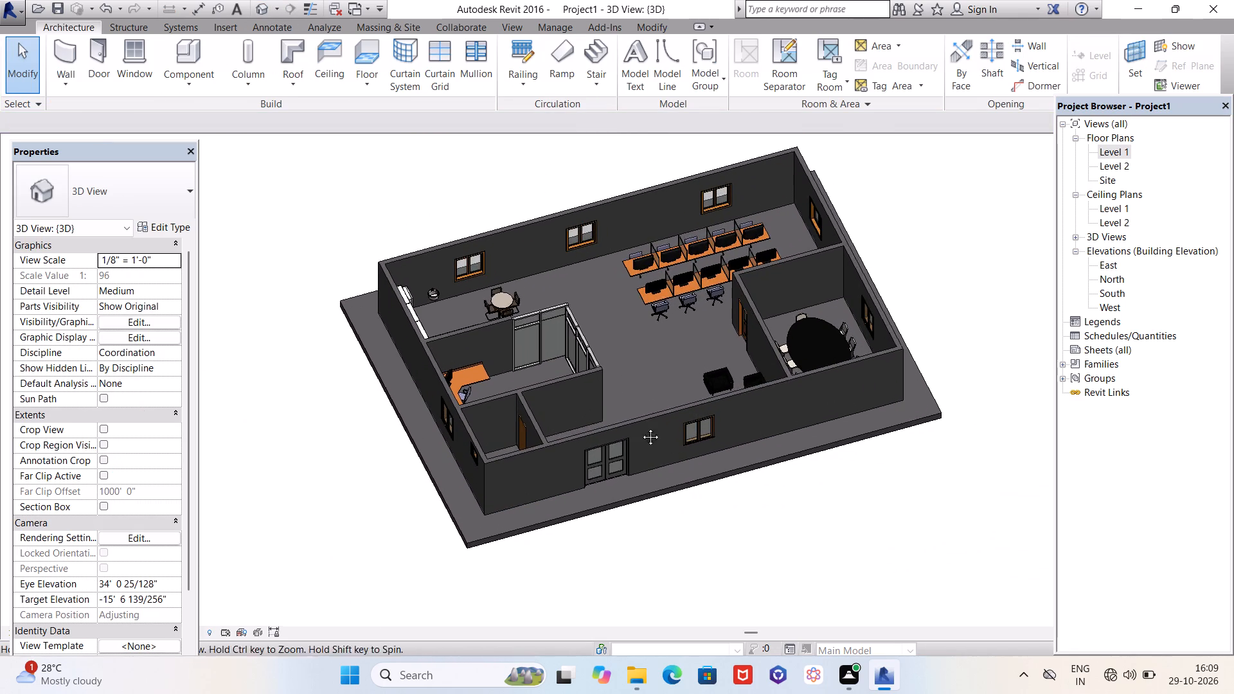
middle_click_drag(568, 423, 775, 287, "shift")
middle_click_drag(759, 281, 422, 337, "shift")
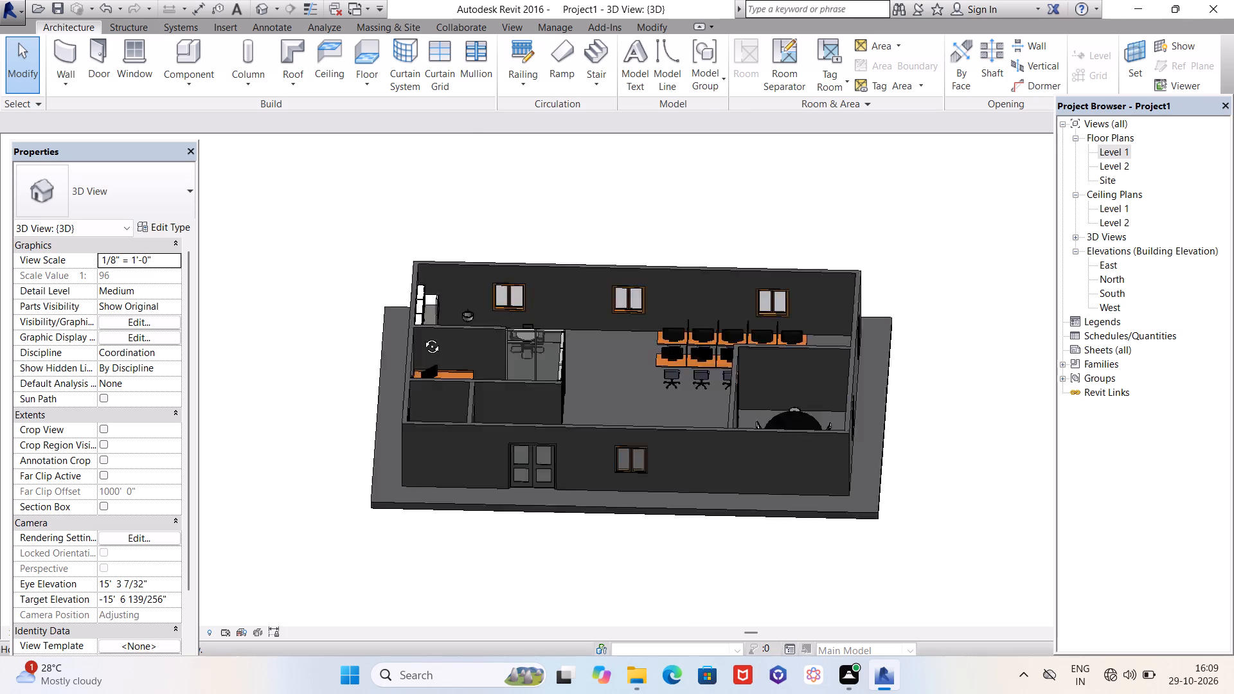
middle_click_drag(422, 337, 679, 451, "shift")
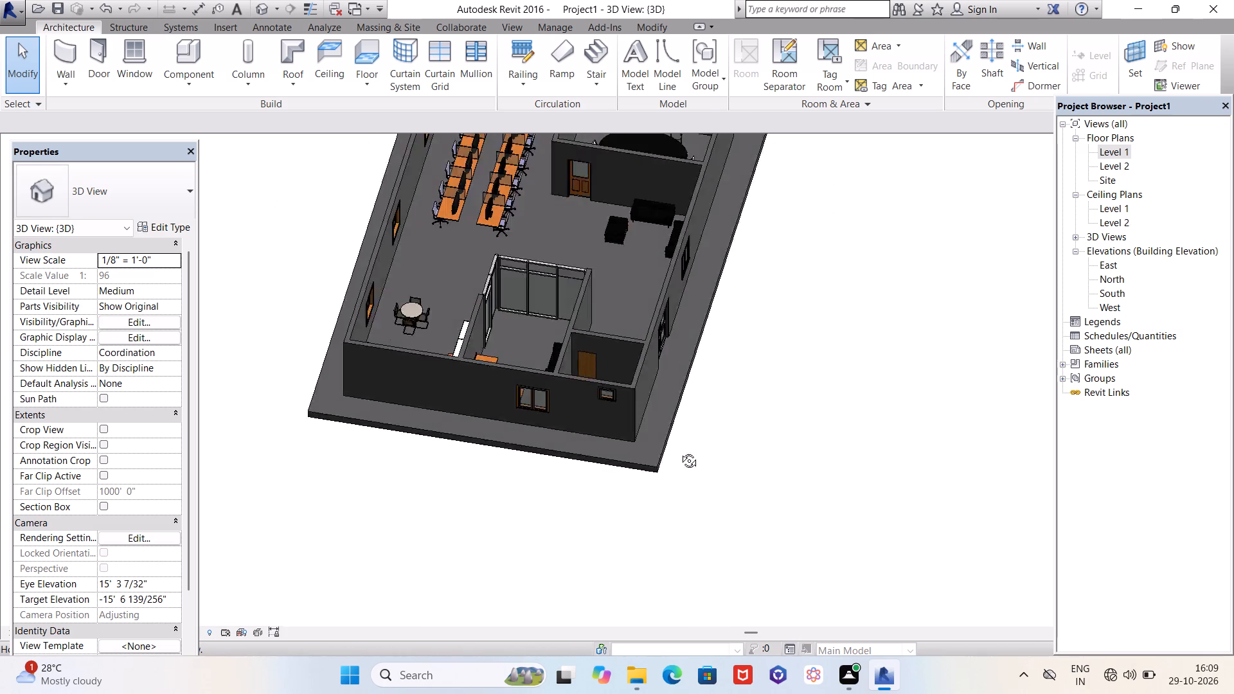
middle_click_drag(679, 451, 632, 359, "shift")
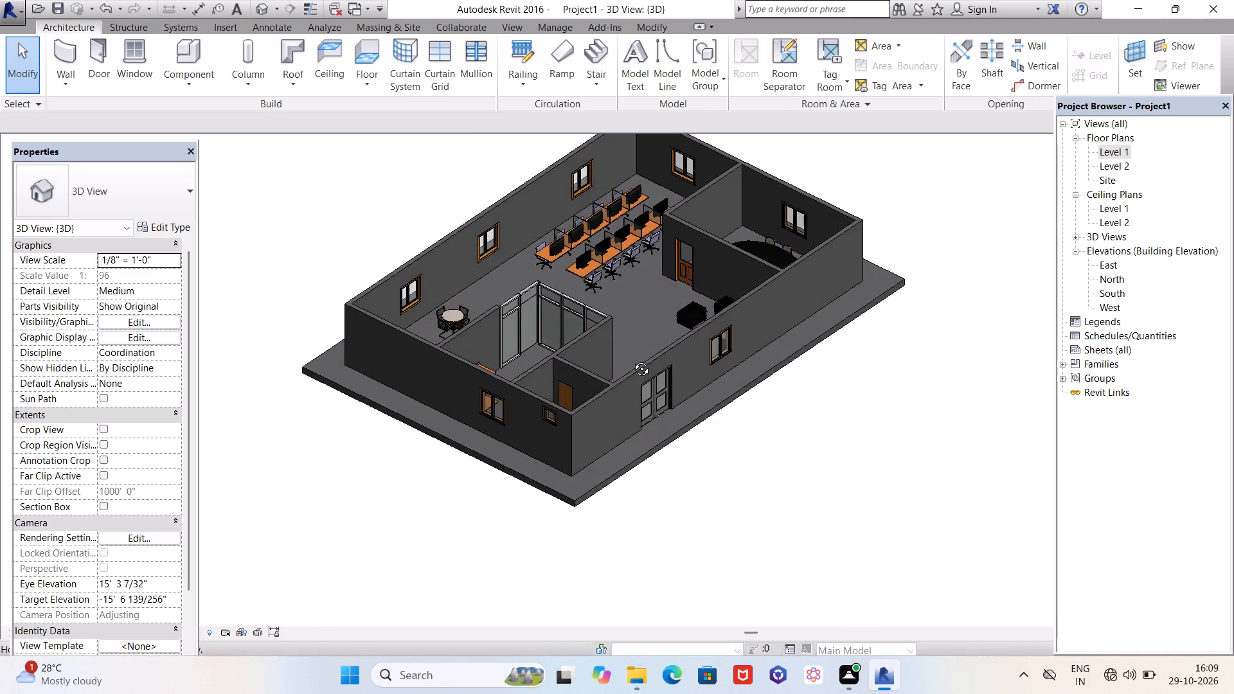
middle_click_drag(632, 359, 640, 393, "shift")
Inspect the furnished interior in 3D, including the workstation rows and the conference room.
scroll(680, 529, "down", 2)
scroll(610, 341, "up", 4)
scroll(598, 259, "up", 5)
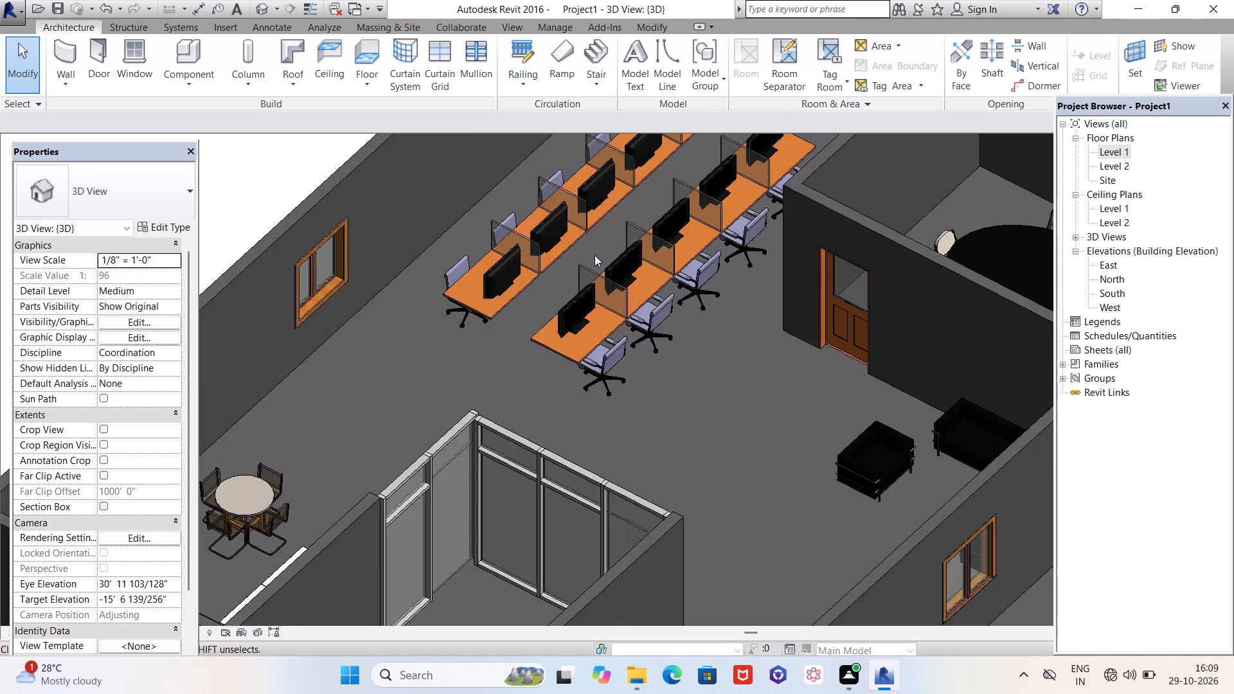
scroll(588, 259, "up", 5)
scroll(679, 457, "down", 6)
scroll(726, 294, "up", 4)
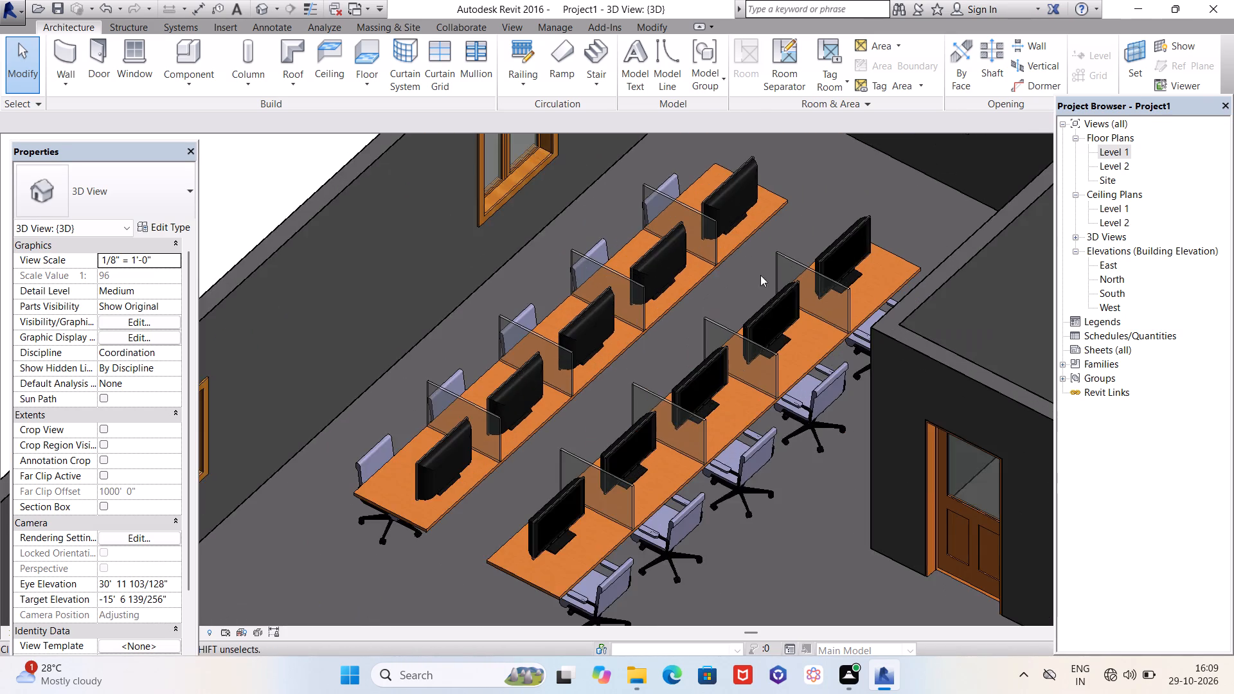
scroll(833, 299, "up", 5)
scroll(740, 302, "down", 12)
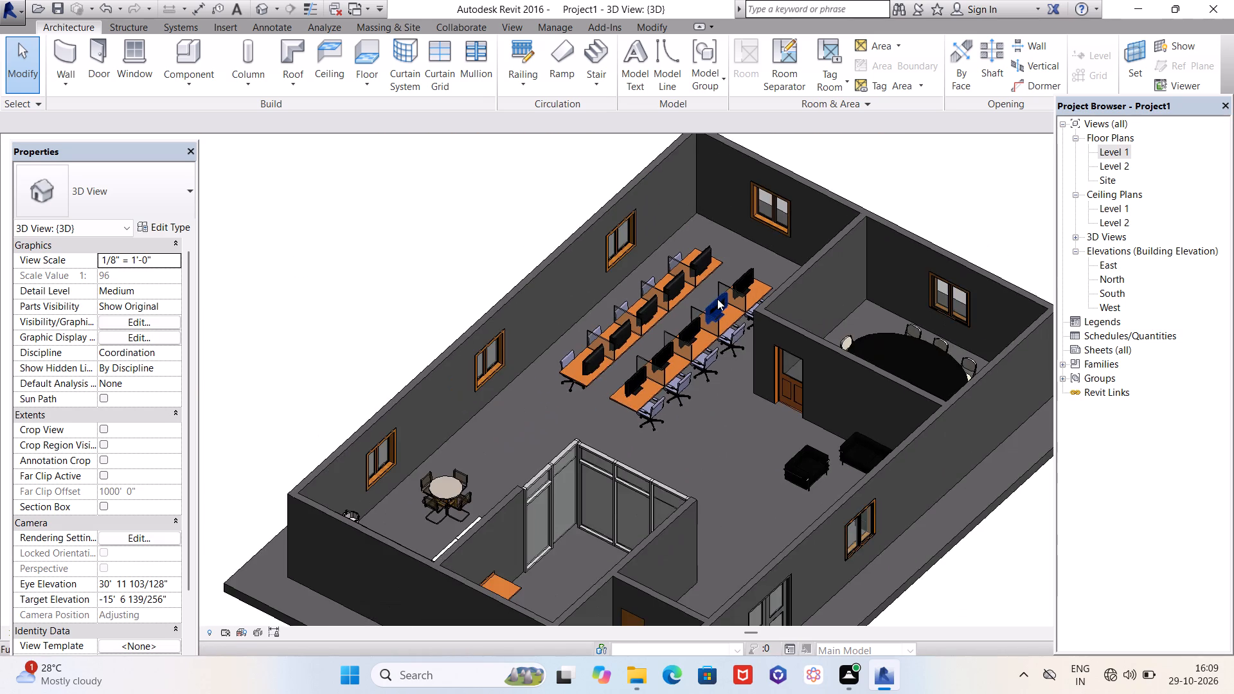
scroll(717, 301, "down", 2)
middle_click_drag(885, 335, 681, 440, "shift")
scroll(685, 301, "down", 4)
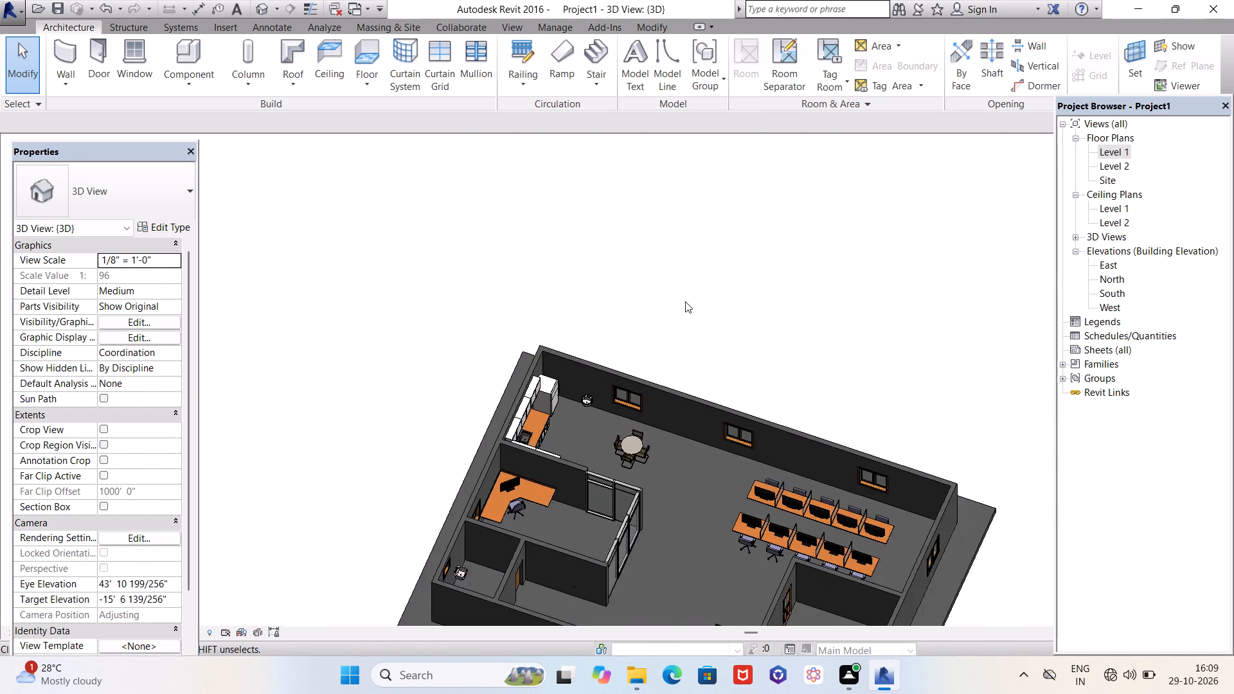
scroll(685, 301, "down", 2)
scroll(783, 565, "up", 4)
scroll(745, 476, "up", 10)
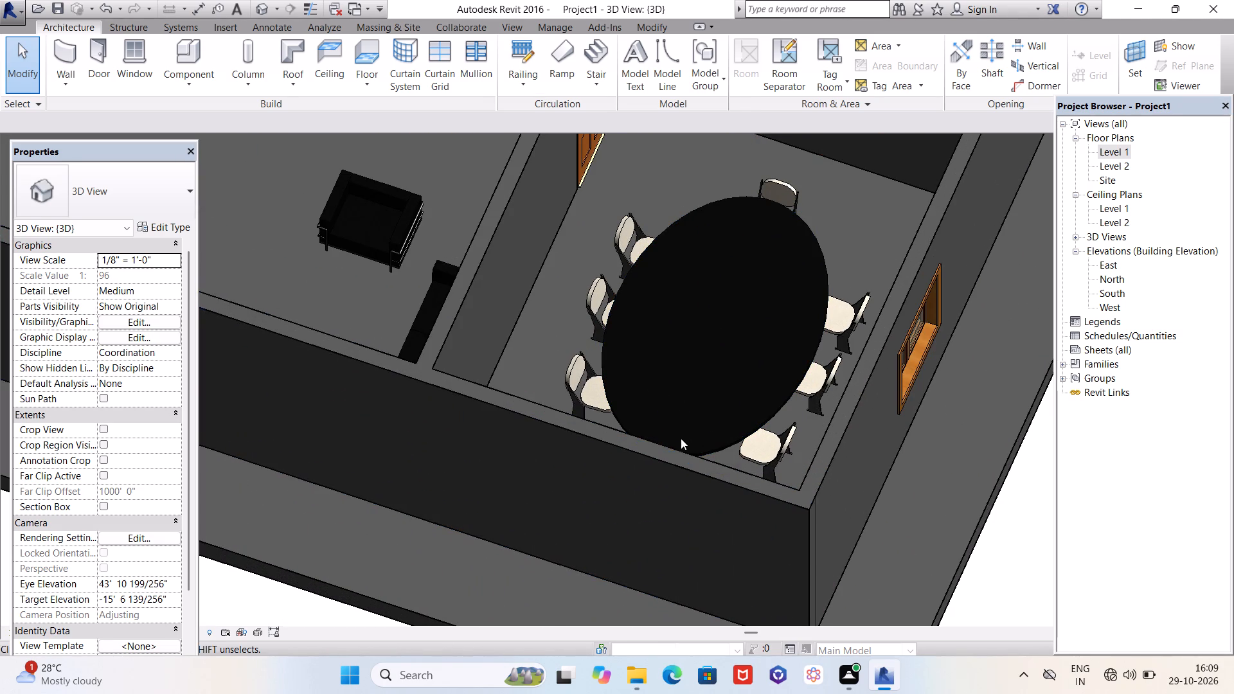
Inspect the whole furnished building in 3D, including the kitchen cabinets, counter and round dining table area.
middle_click_drag(454, 485, 515, 565, "shift")
scroll(616, 562, "down", 4)
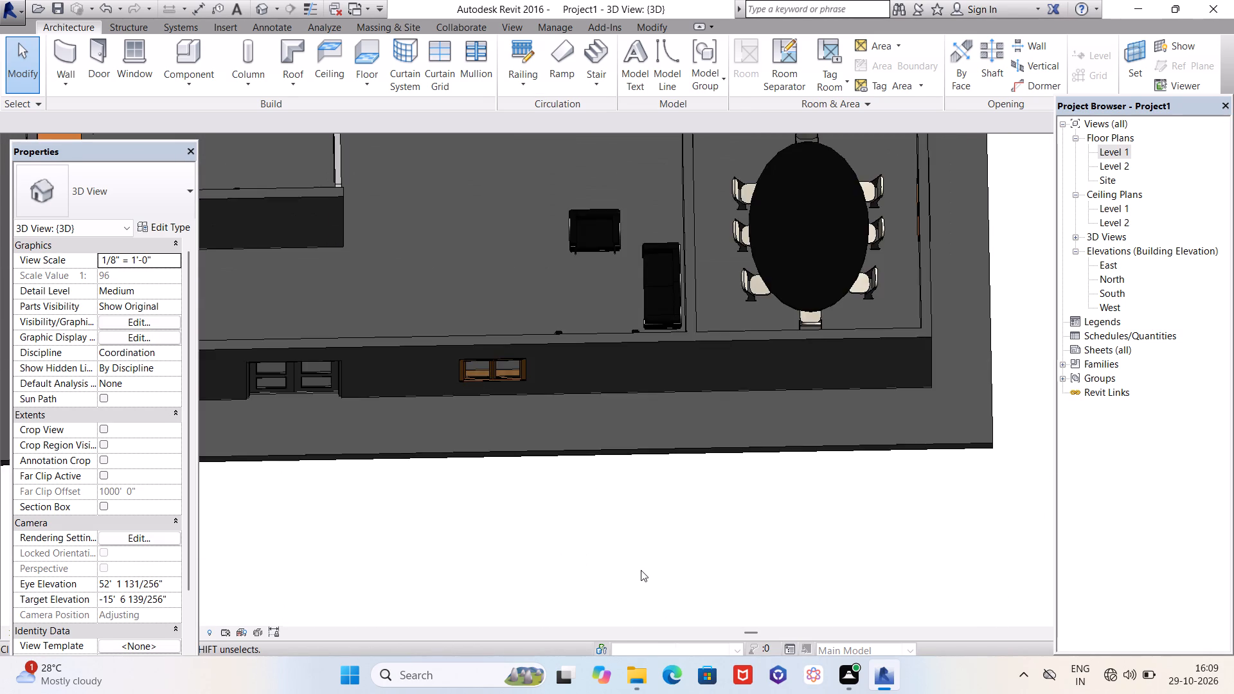
scroll(641, 570, "down", 5)
middle_click_drag(649, 350, 620, 341, "shift")
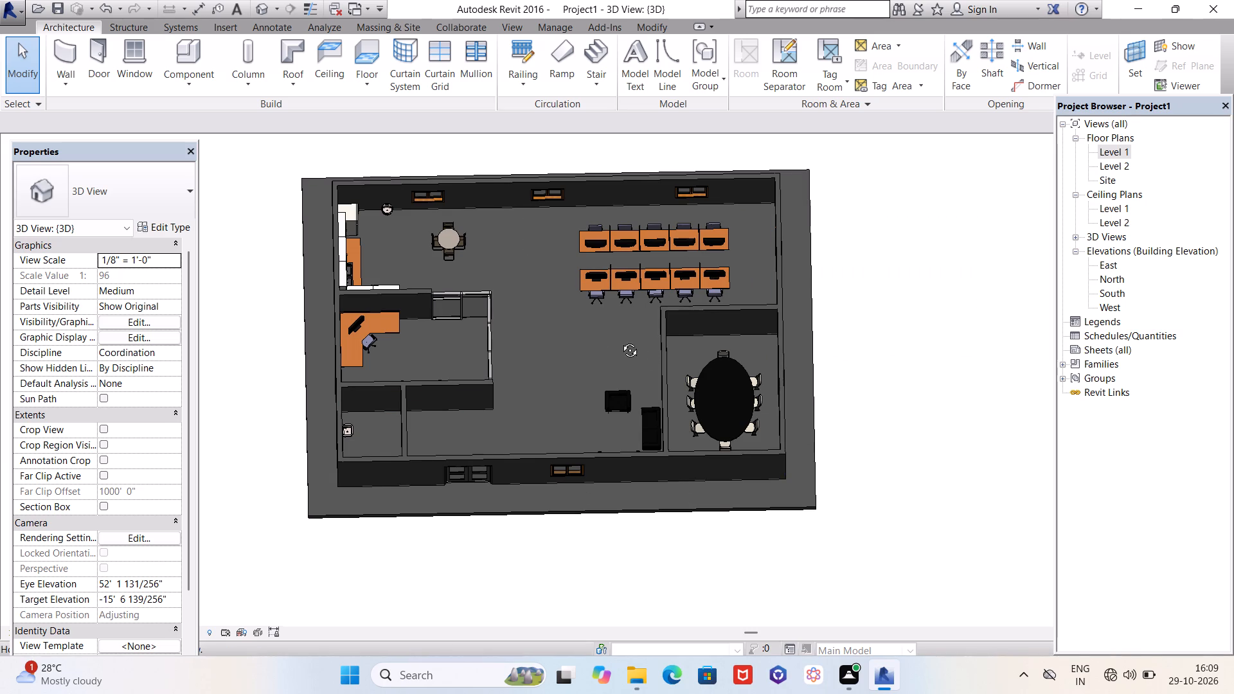
middle_click_drag(620, 341, 459, 213, "shift")
middle_click_drag(805, 481, 678, 303, "shift")
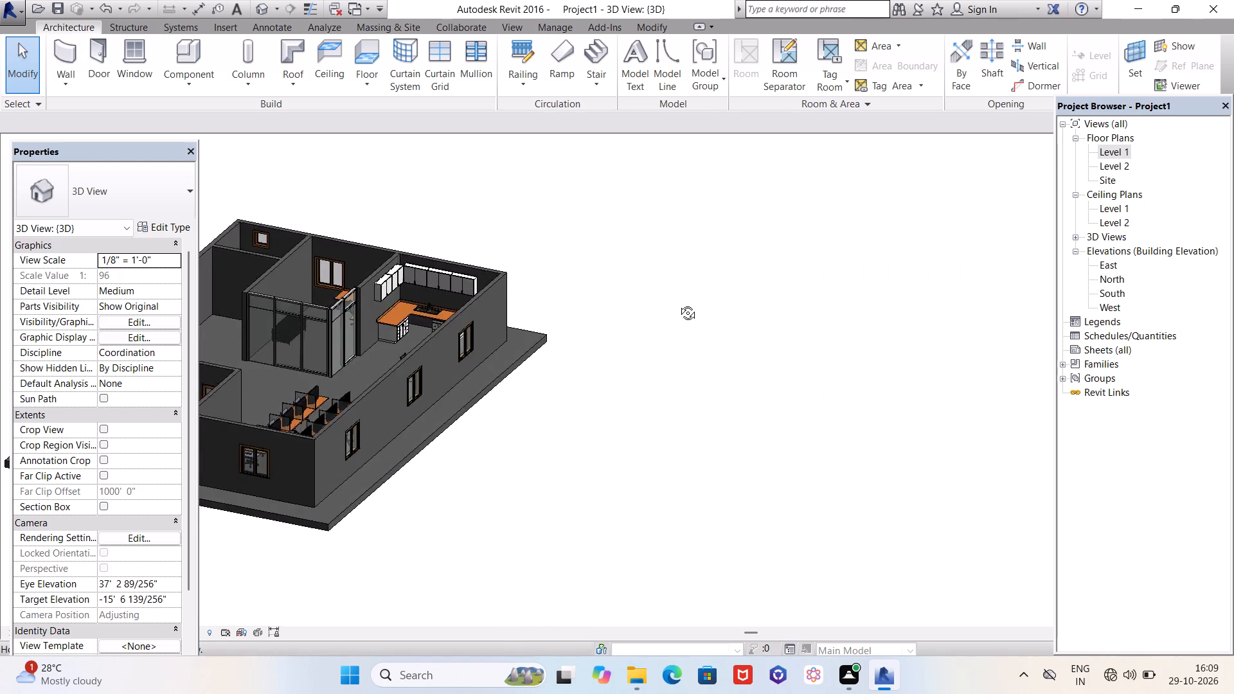
middle_click_drag(678, 303, 722, 294, "shift")
scroll(441, 269, "up", 4)
scroll(377, 306, "up", 4)
scroll(405, 425, "up", 2)
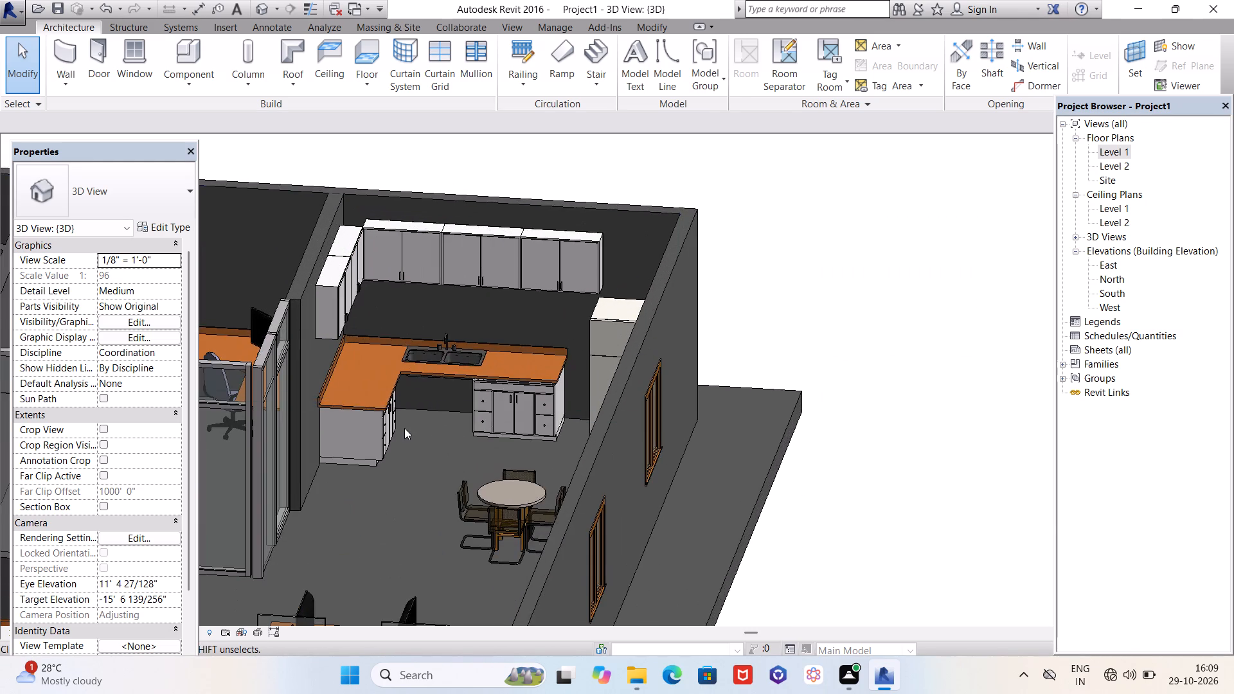
scroll(404, 428, "up", 2)
scroll(420, 460, "down", 3)
middle_click_drag(377, 470, 487, 540, "shift")
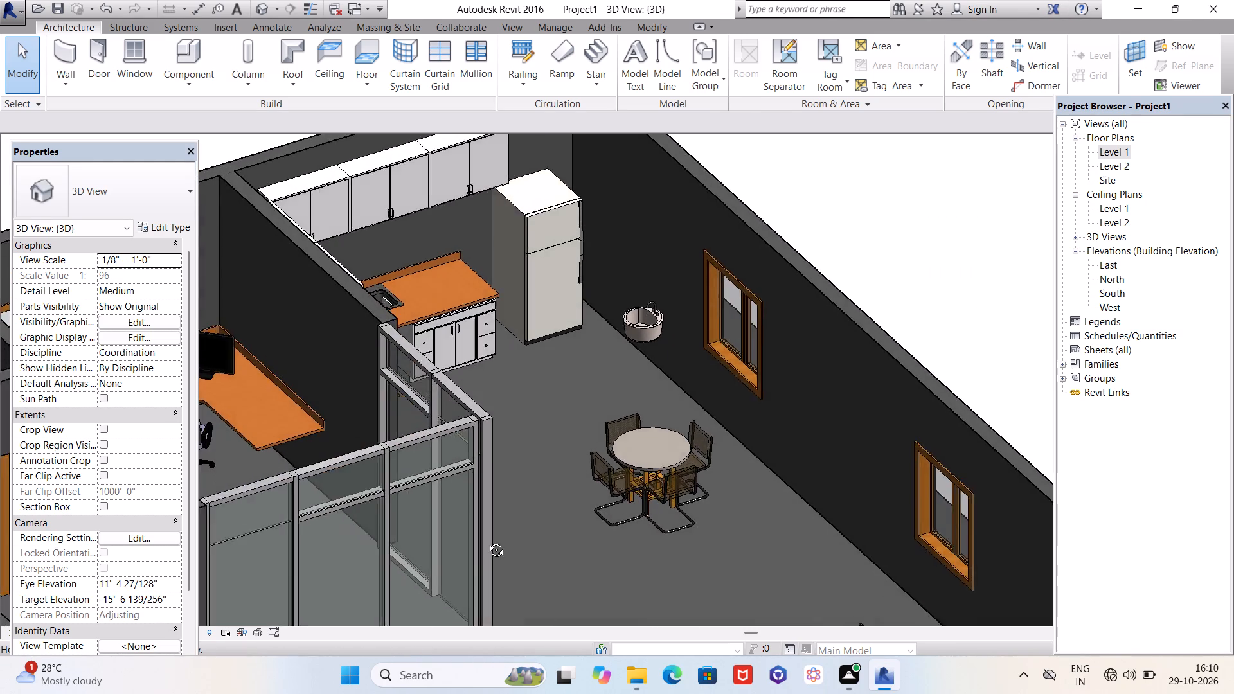
middle_click_drag(487, 540, 458, 525, "shift")
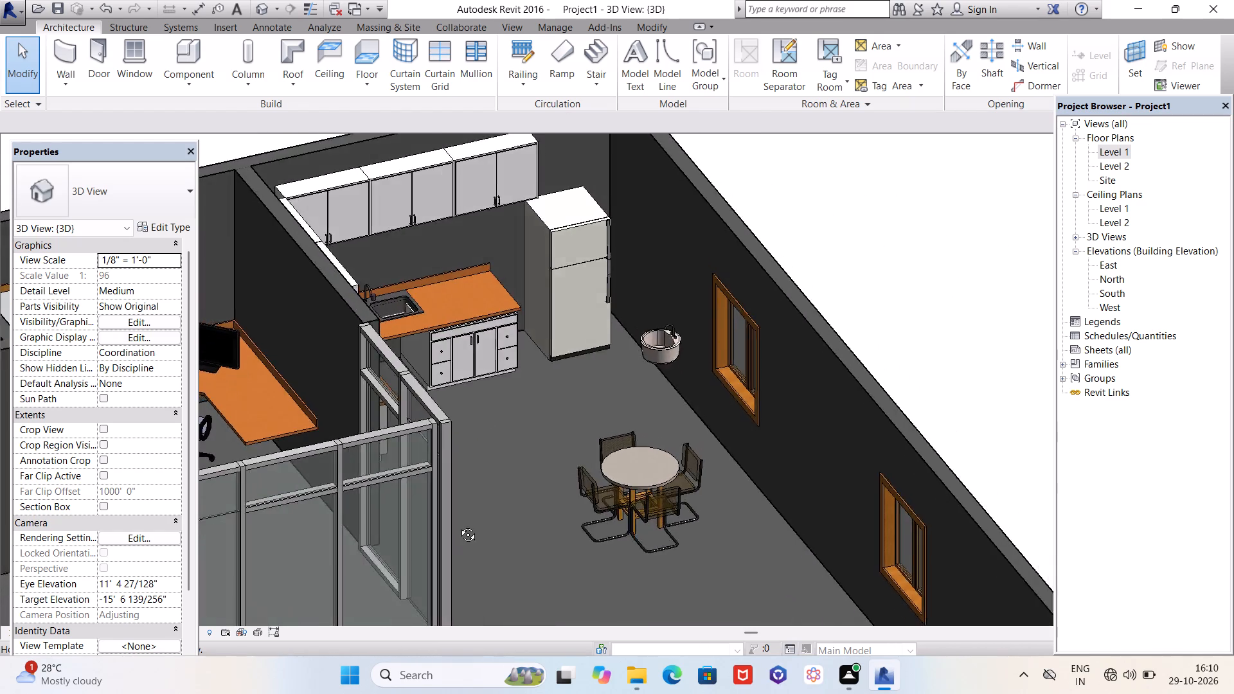
middle_click_drag(458, 525, 352, 470, "shift")
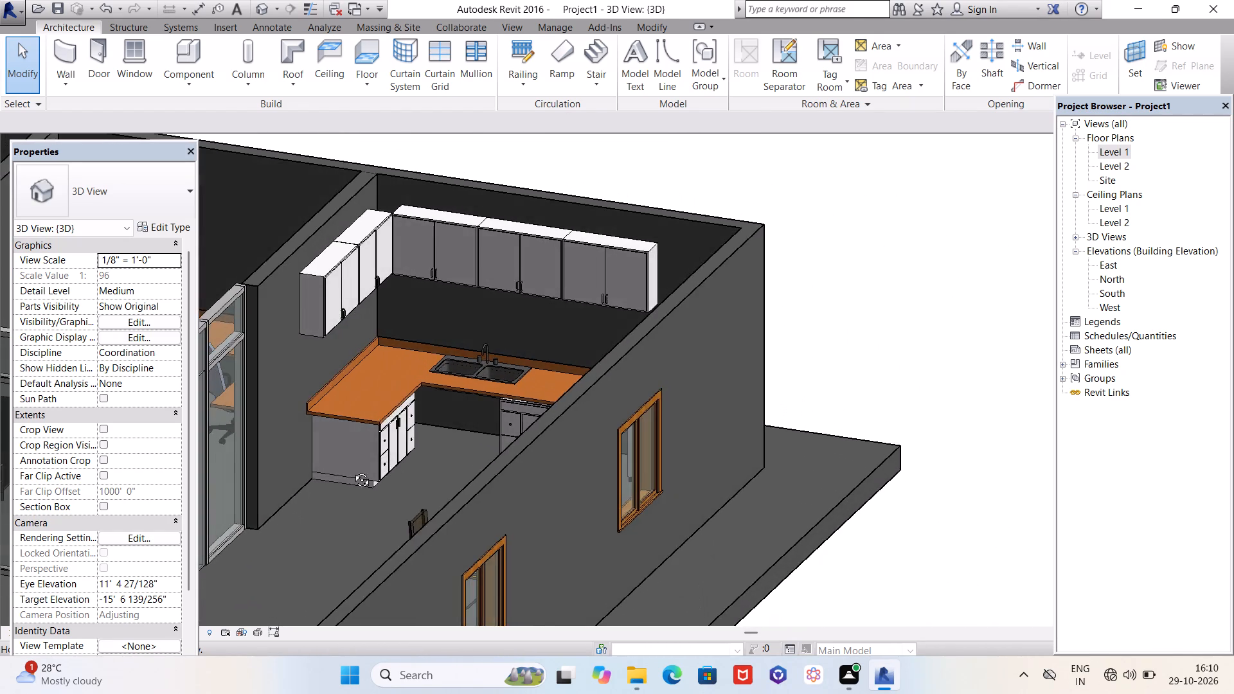
middle_click_drag(352, 470, 509, 480, "shift")
scroll(611, 418, "down", 8)
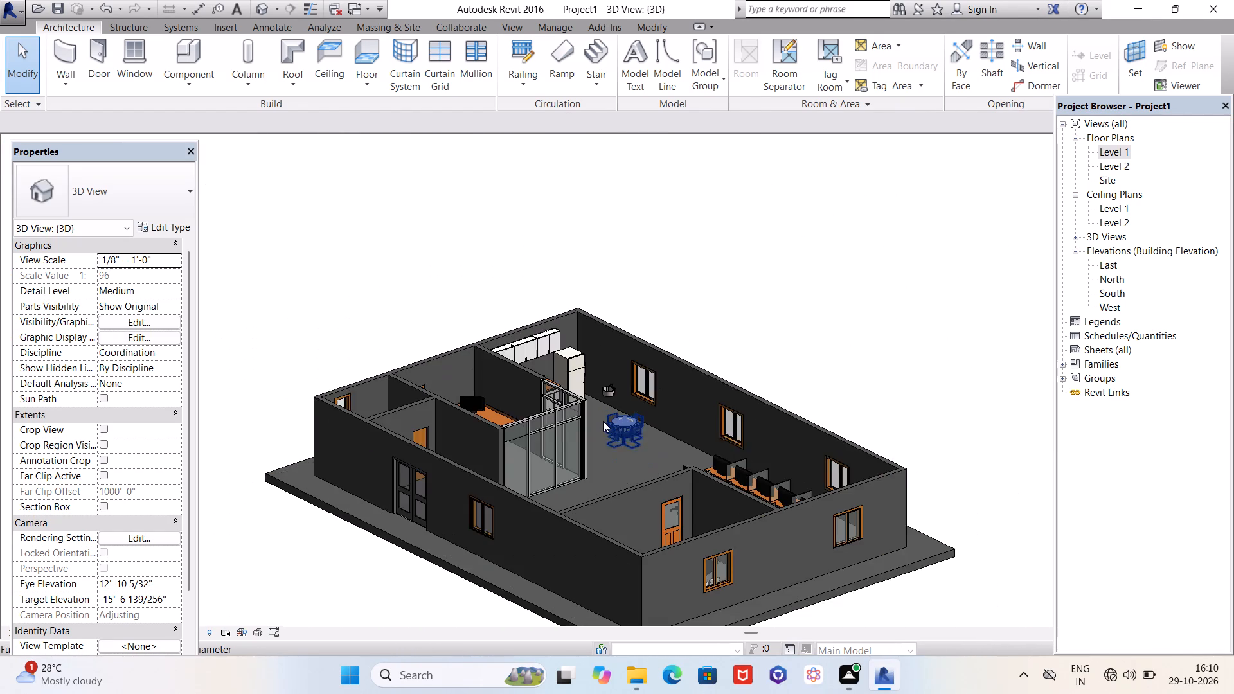
scroll(603, 421, "down", 4)
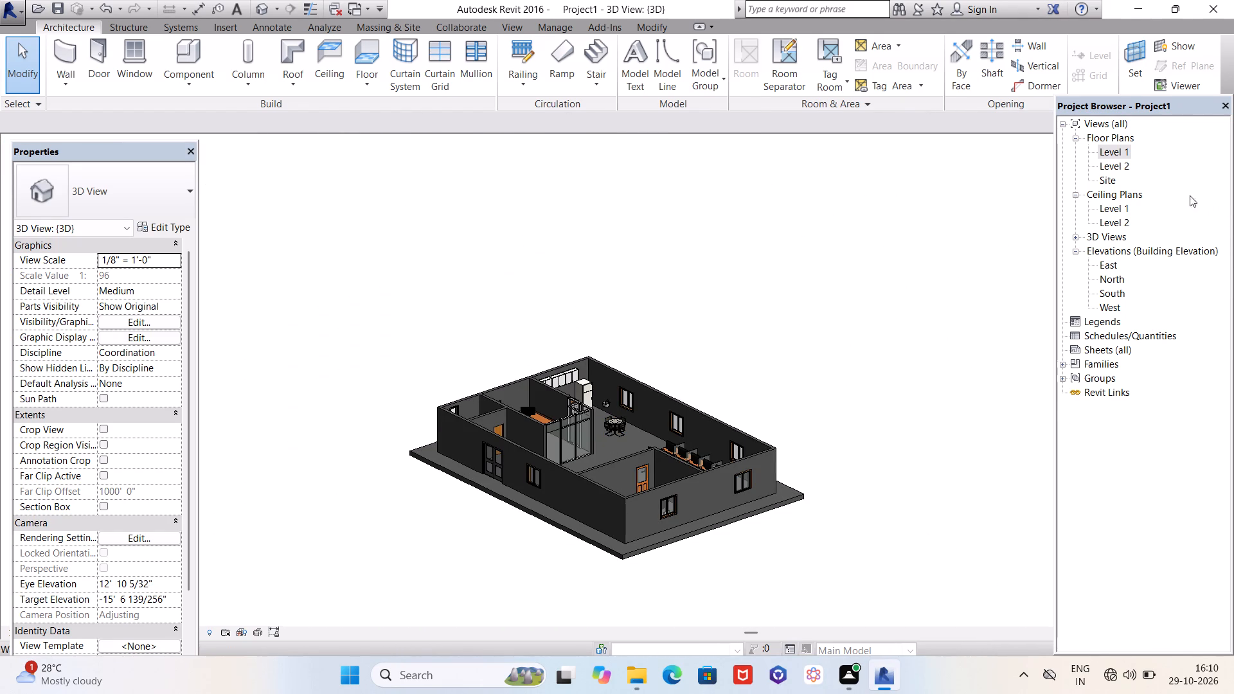
Open the Level 1 floor plan.
left_click(1107, 153)
left_click(1107, 153)
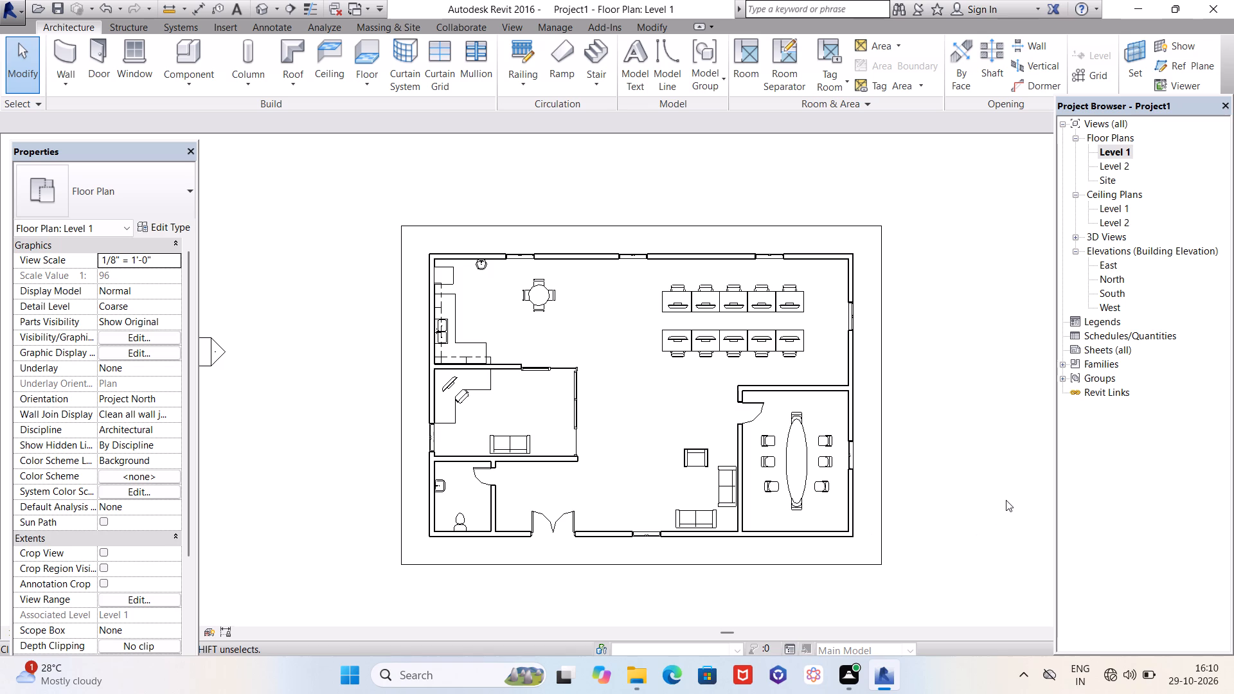
scroll(326, 324, "down", 1)
scroll(428, 391, "up", 3)
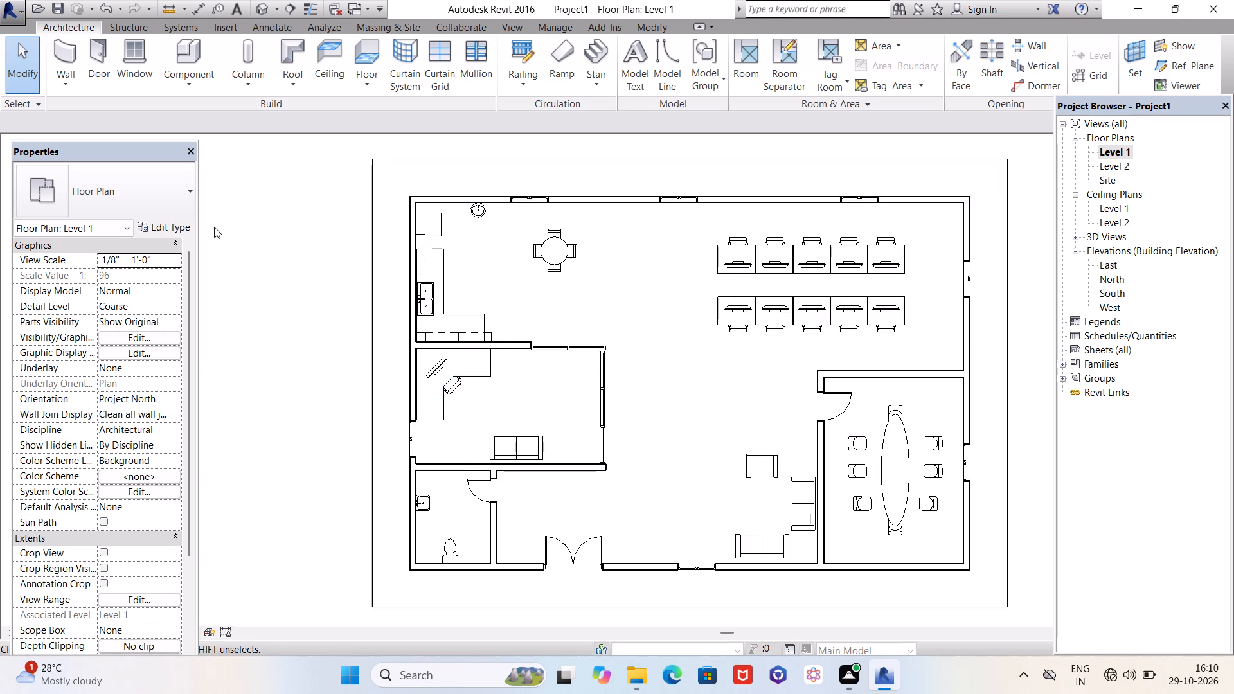
scroll(214, 227, "down", 2)
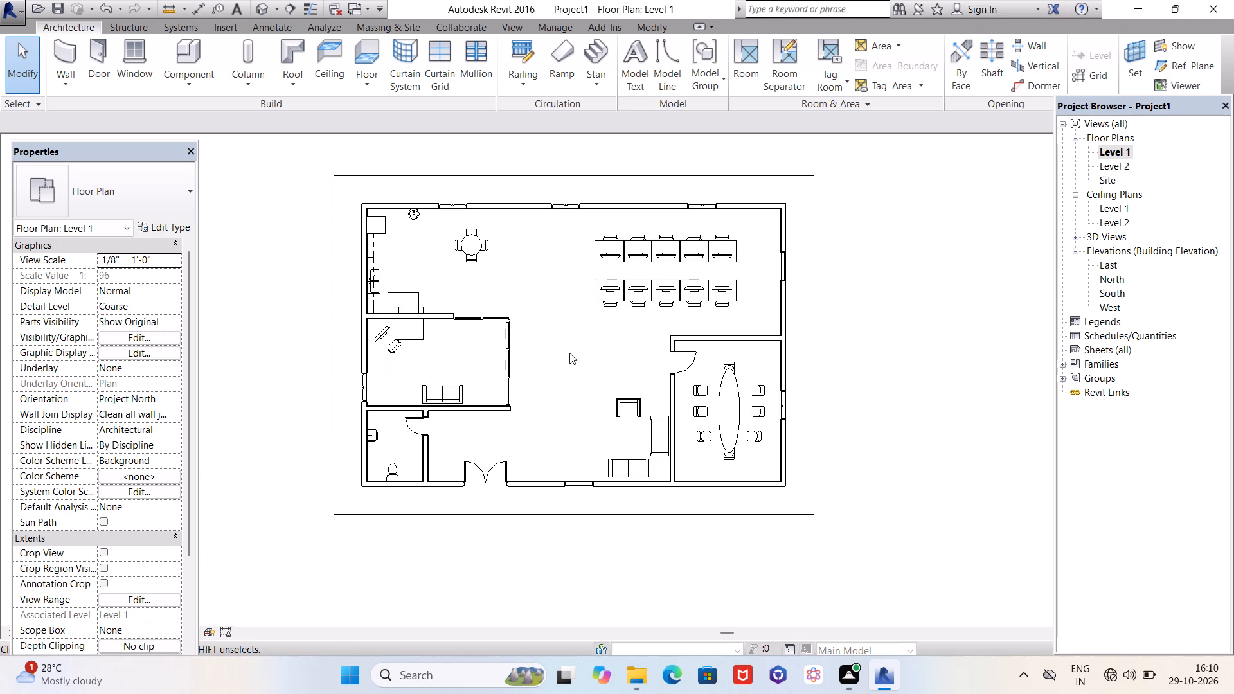
scroll(551, 305, "up", 1)
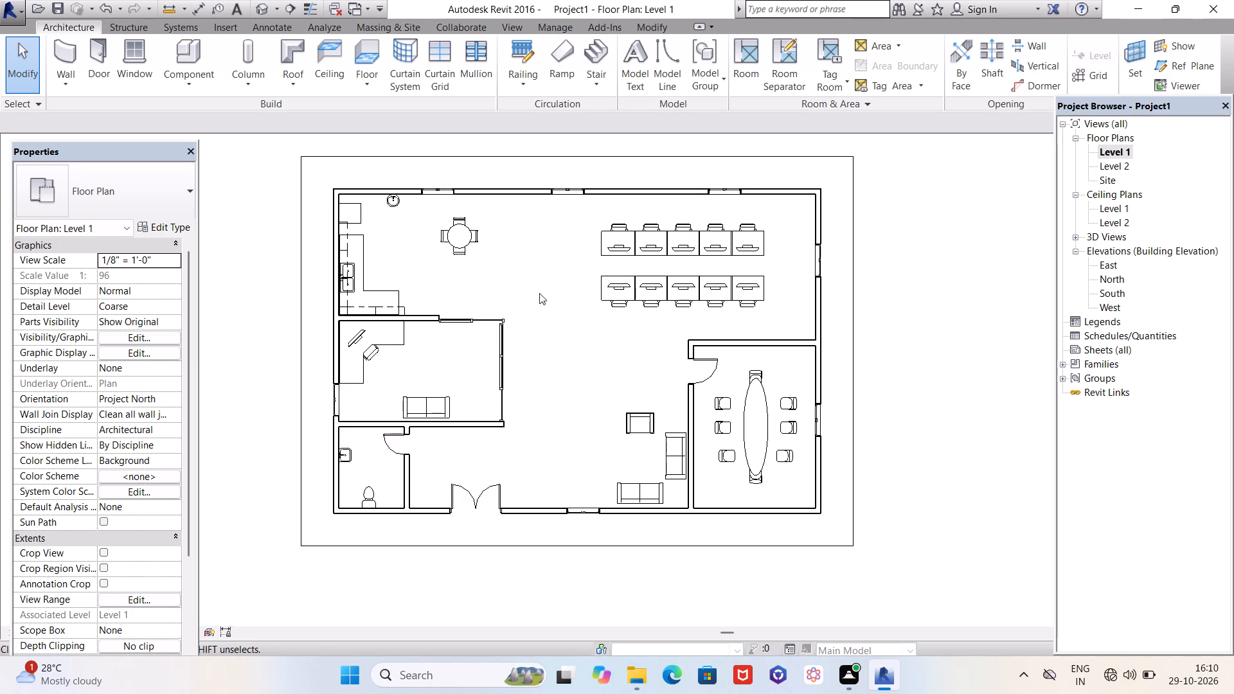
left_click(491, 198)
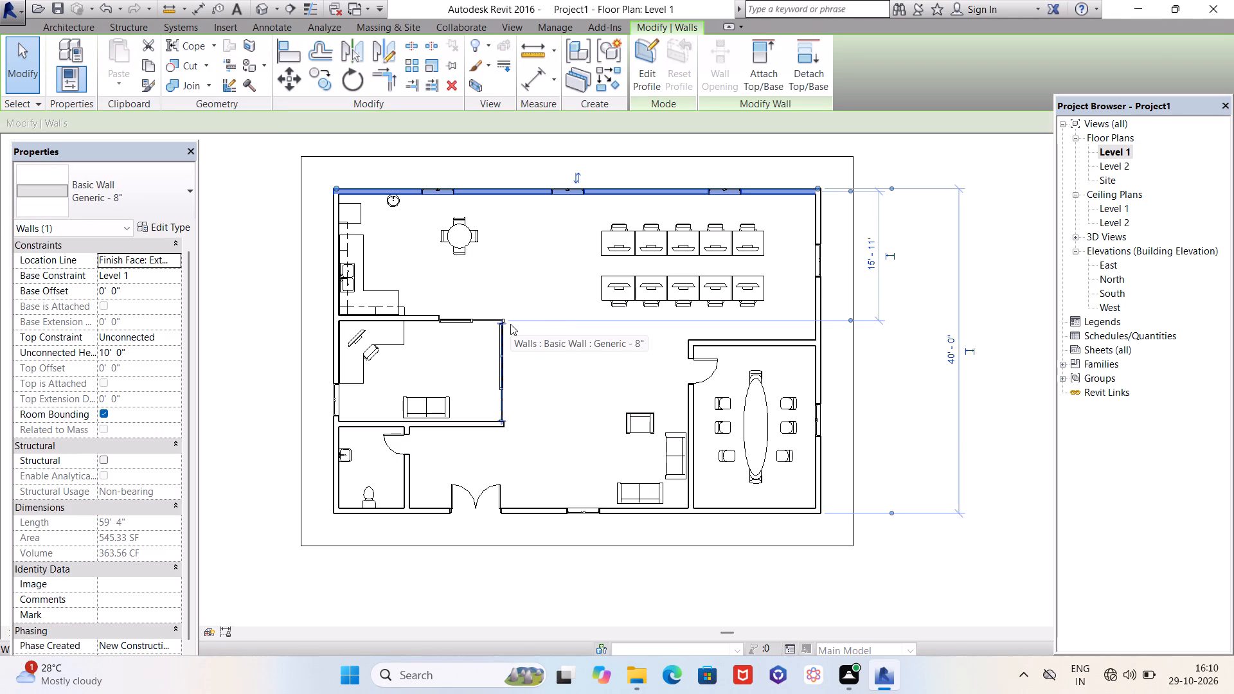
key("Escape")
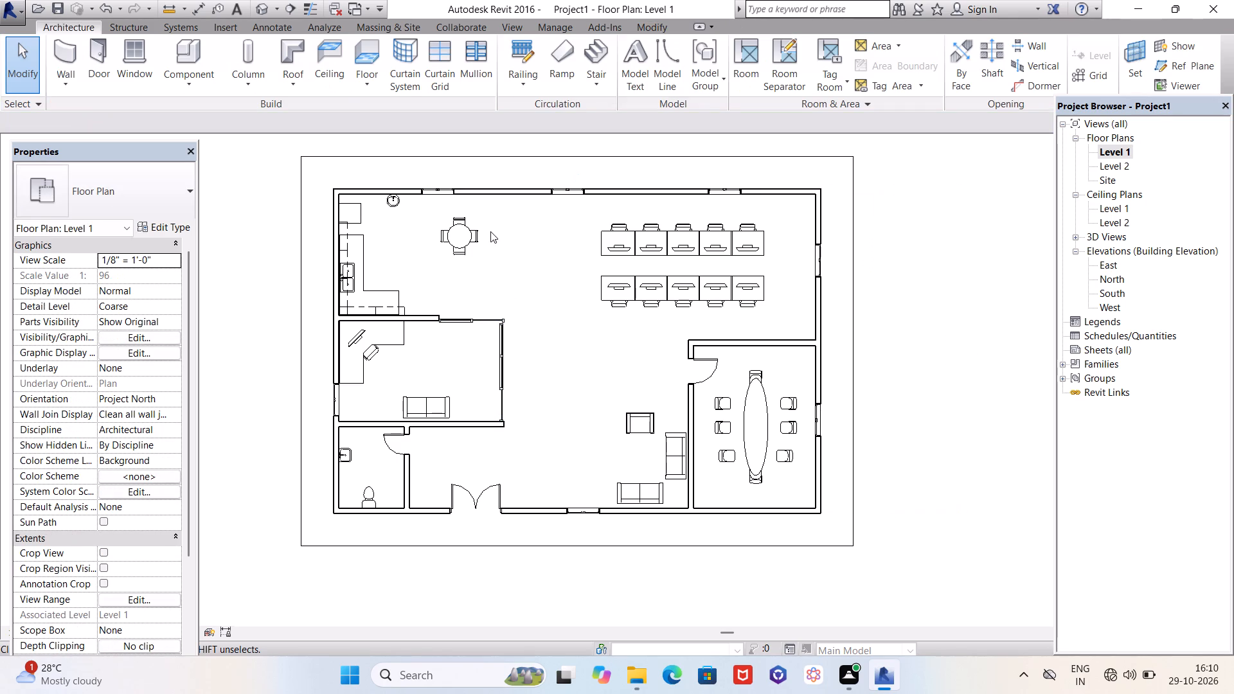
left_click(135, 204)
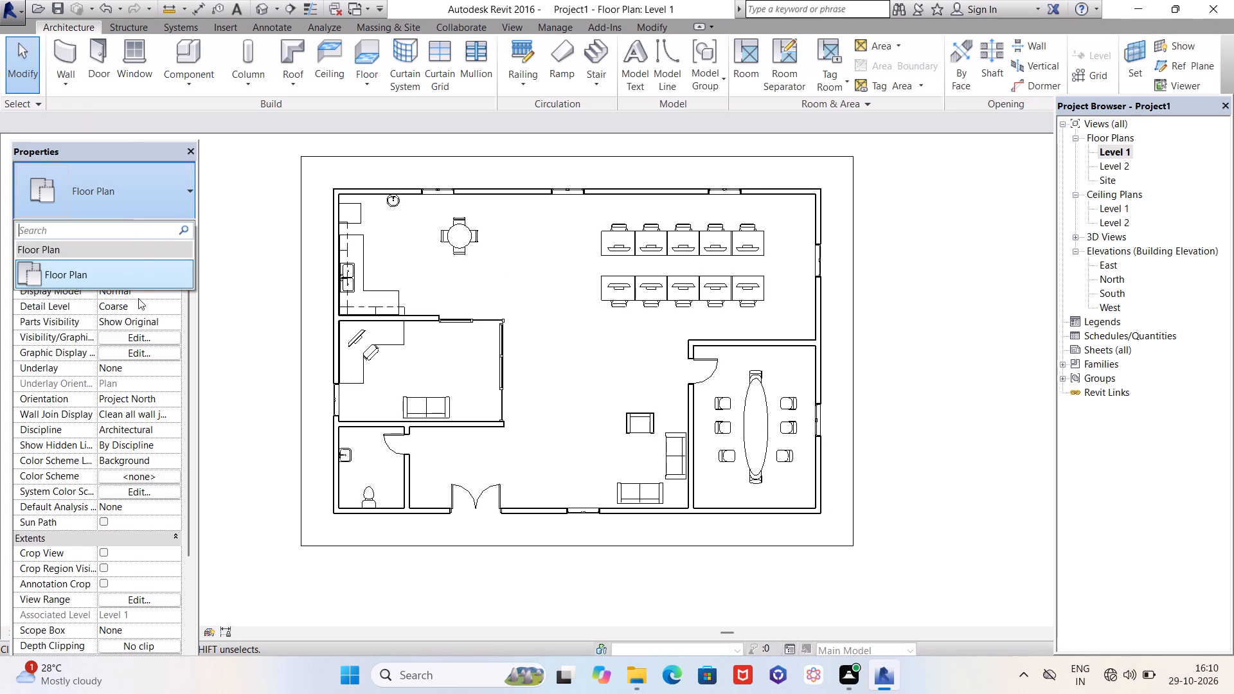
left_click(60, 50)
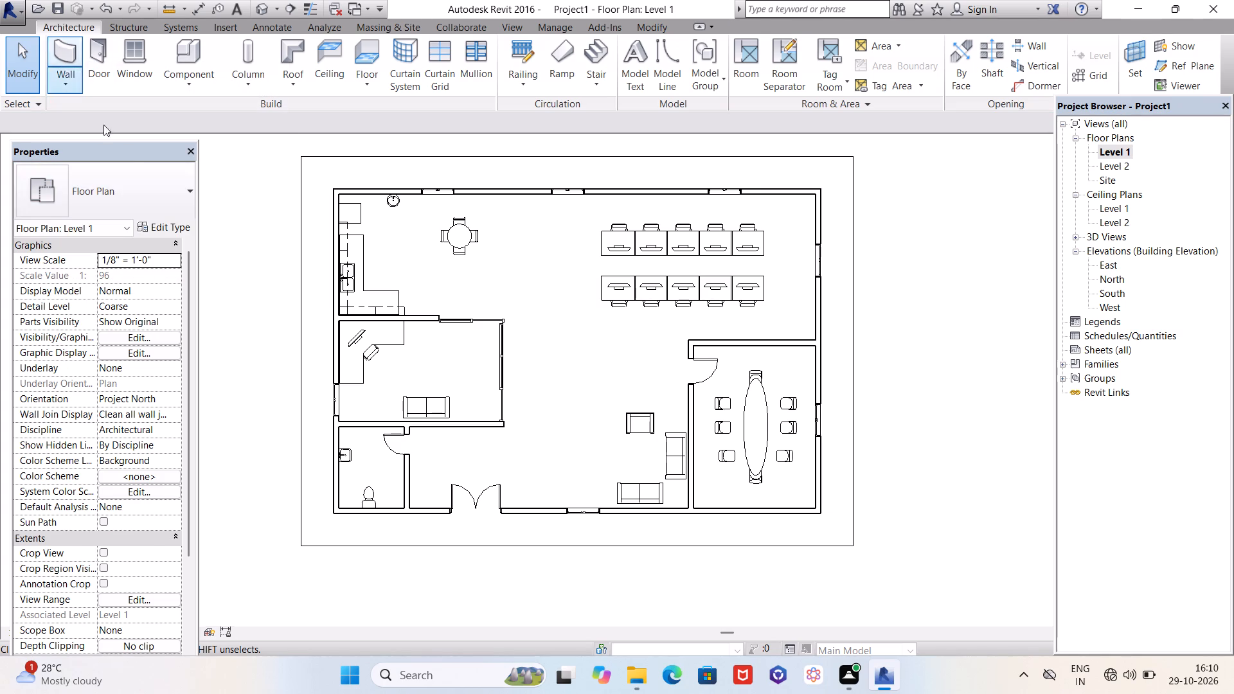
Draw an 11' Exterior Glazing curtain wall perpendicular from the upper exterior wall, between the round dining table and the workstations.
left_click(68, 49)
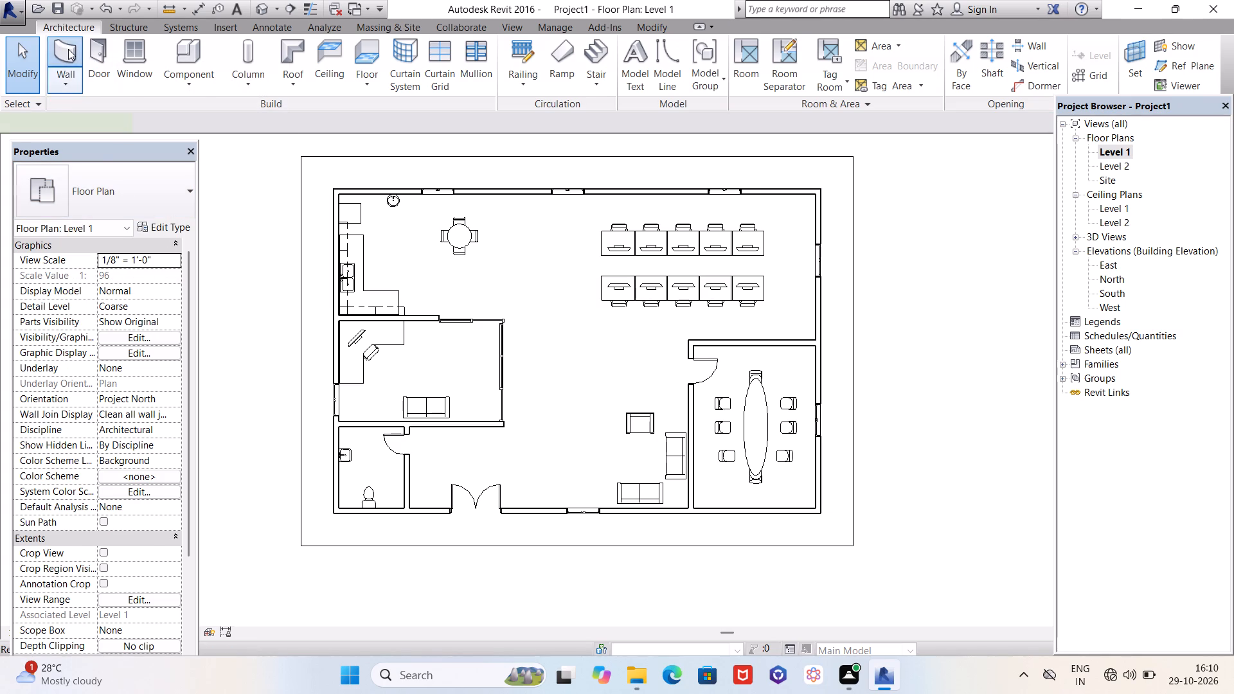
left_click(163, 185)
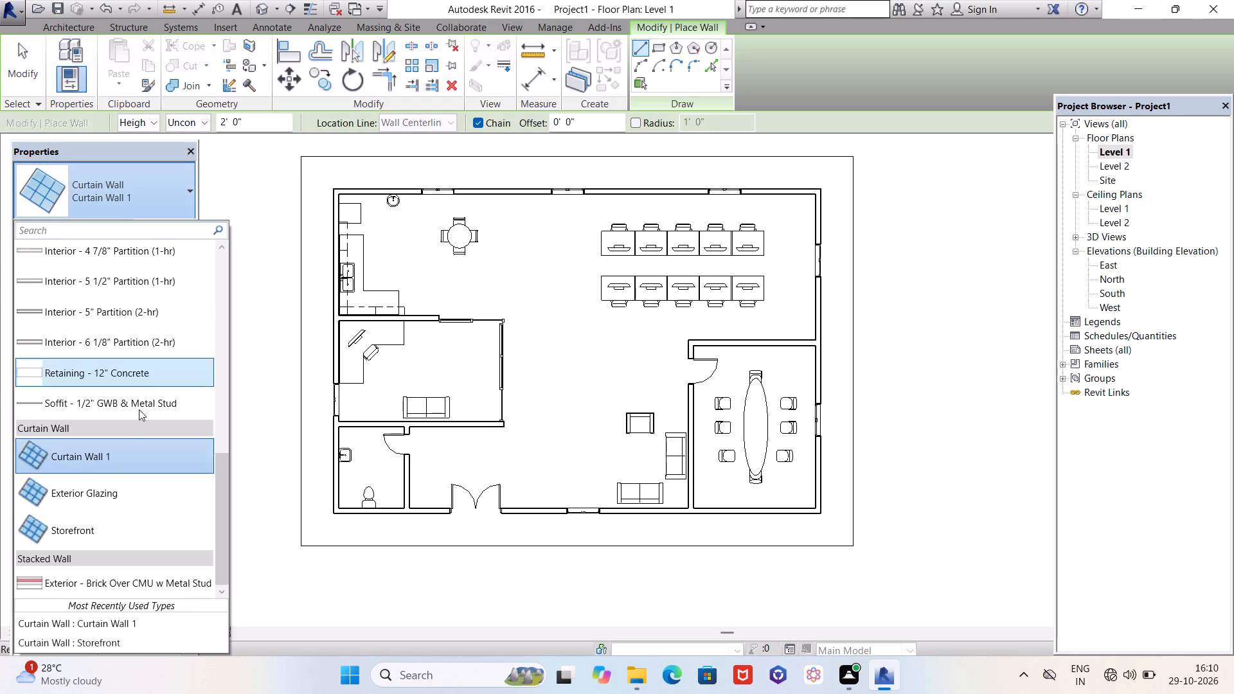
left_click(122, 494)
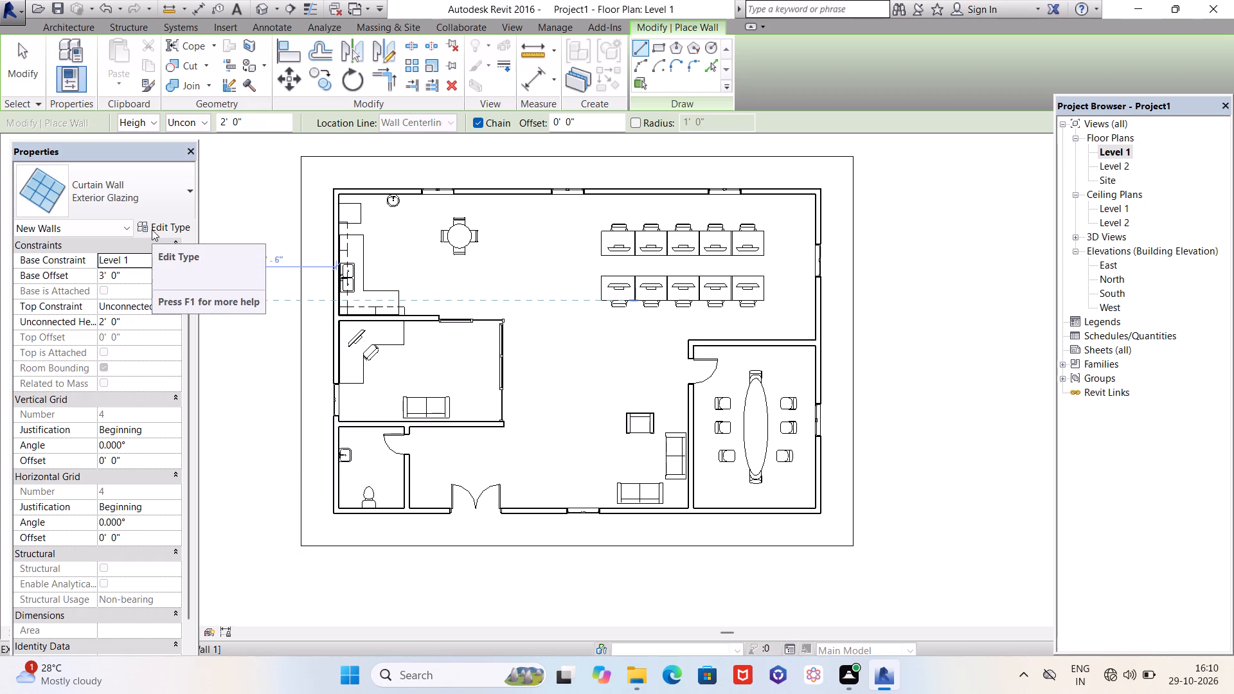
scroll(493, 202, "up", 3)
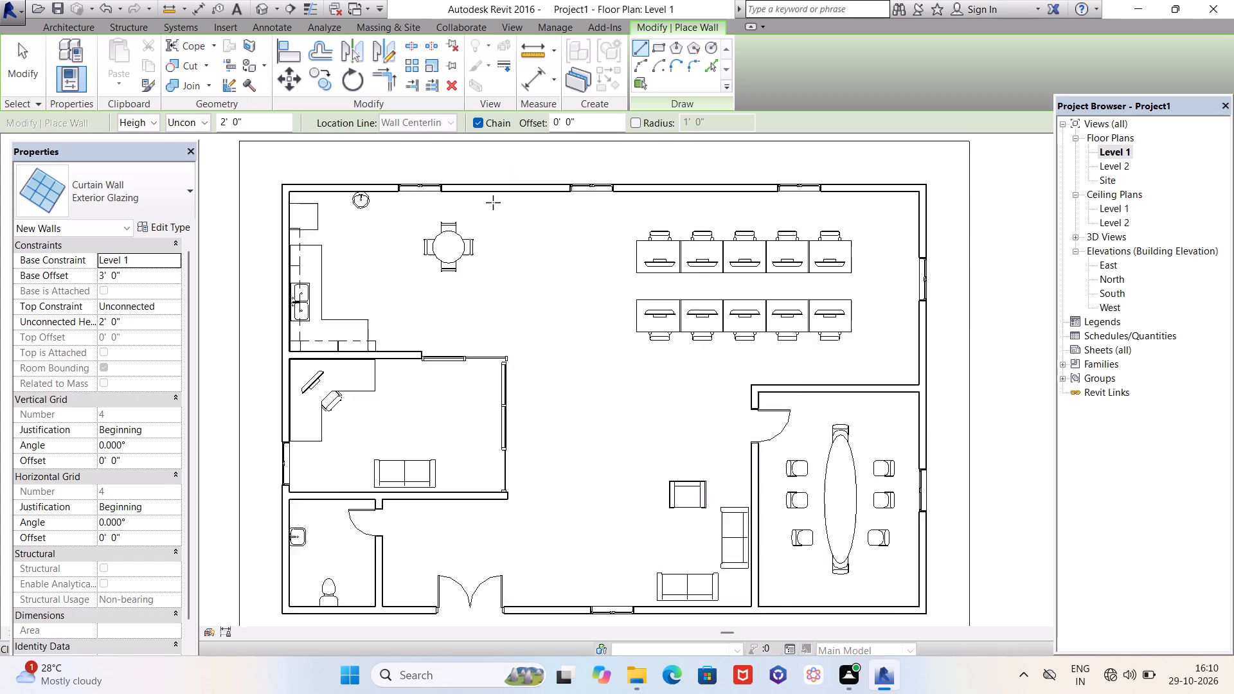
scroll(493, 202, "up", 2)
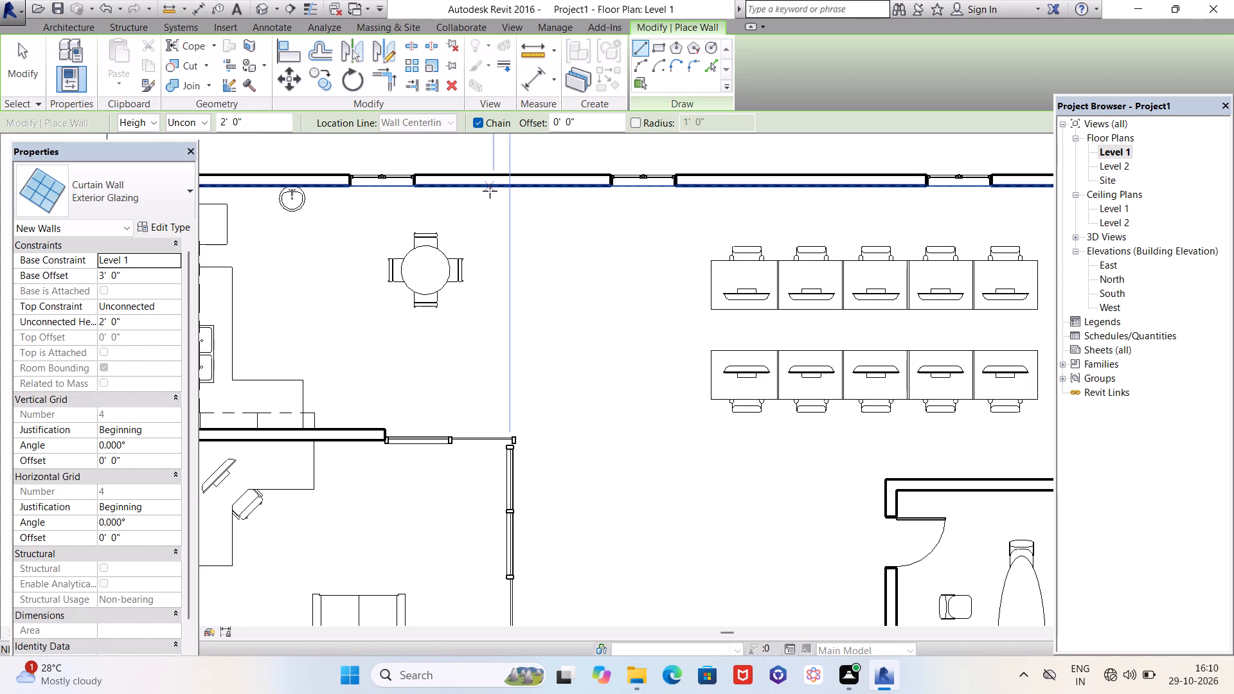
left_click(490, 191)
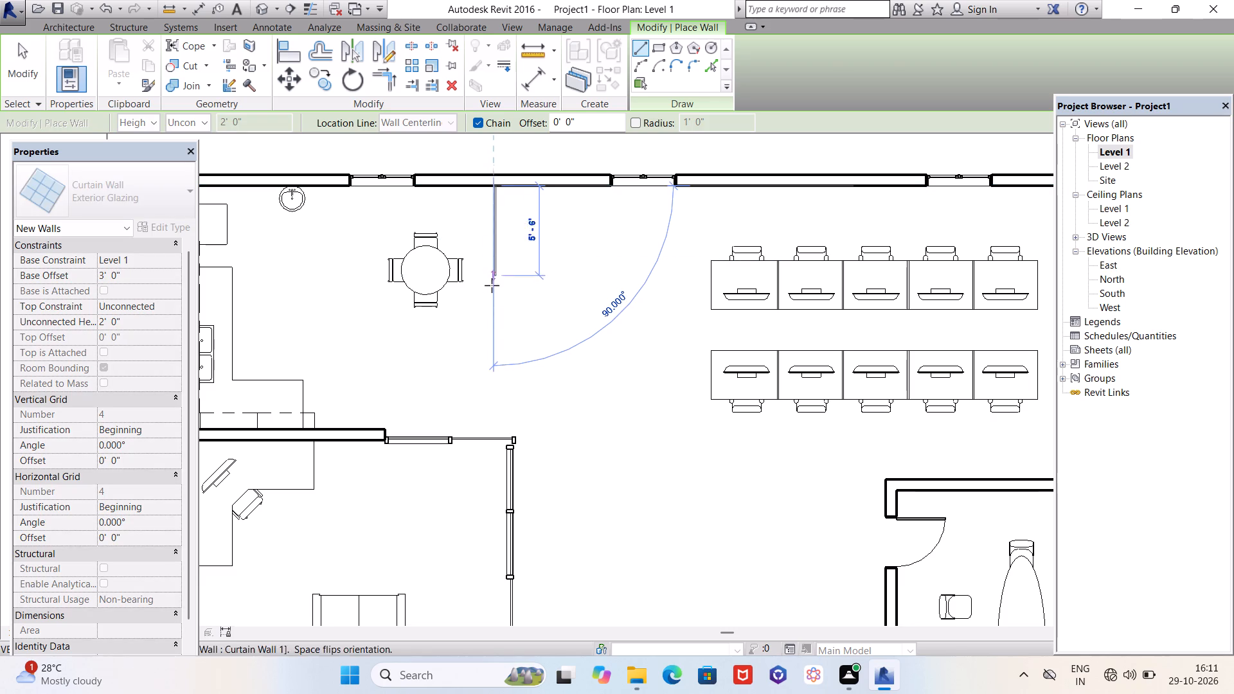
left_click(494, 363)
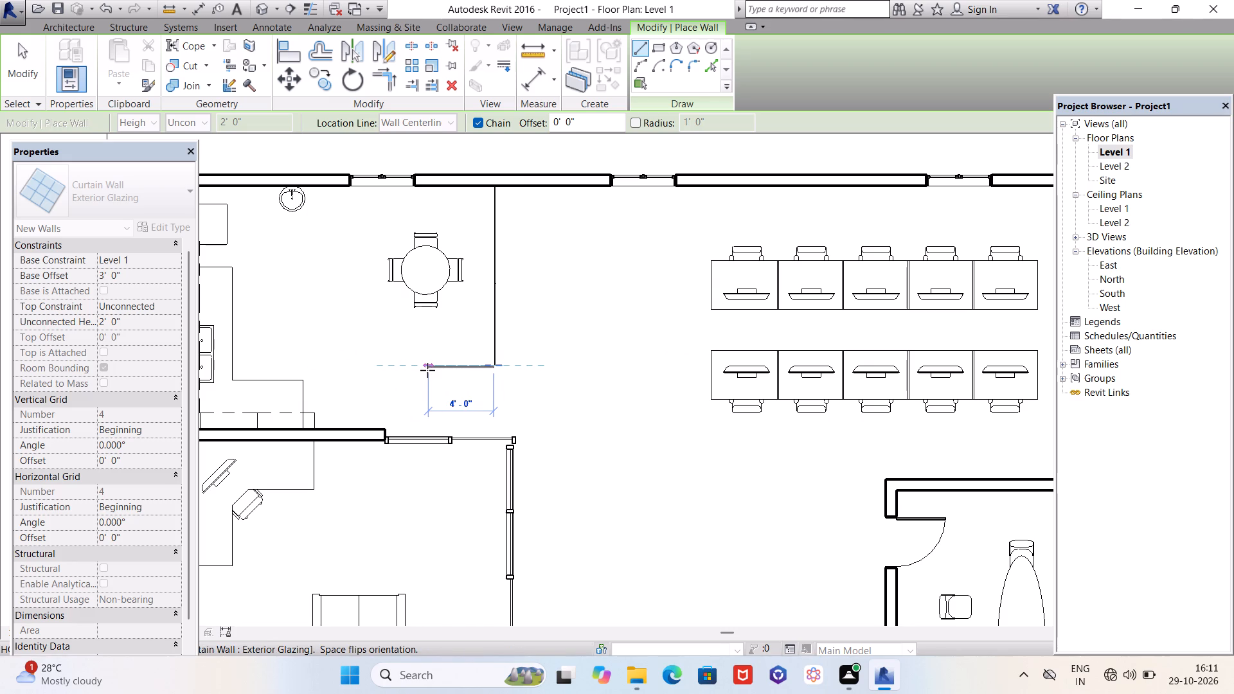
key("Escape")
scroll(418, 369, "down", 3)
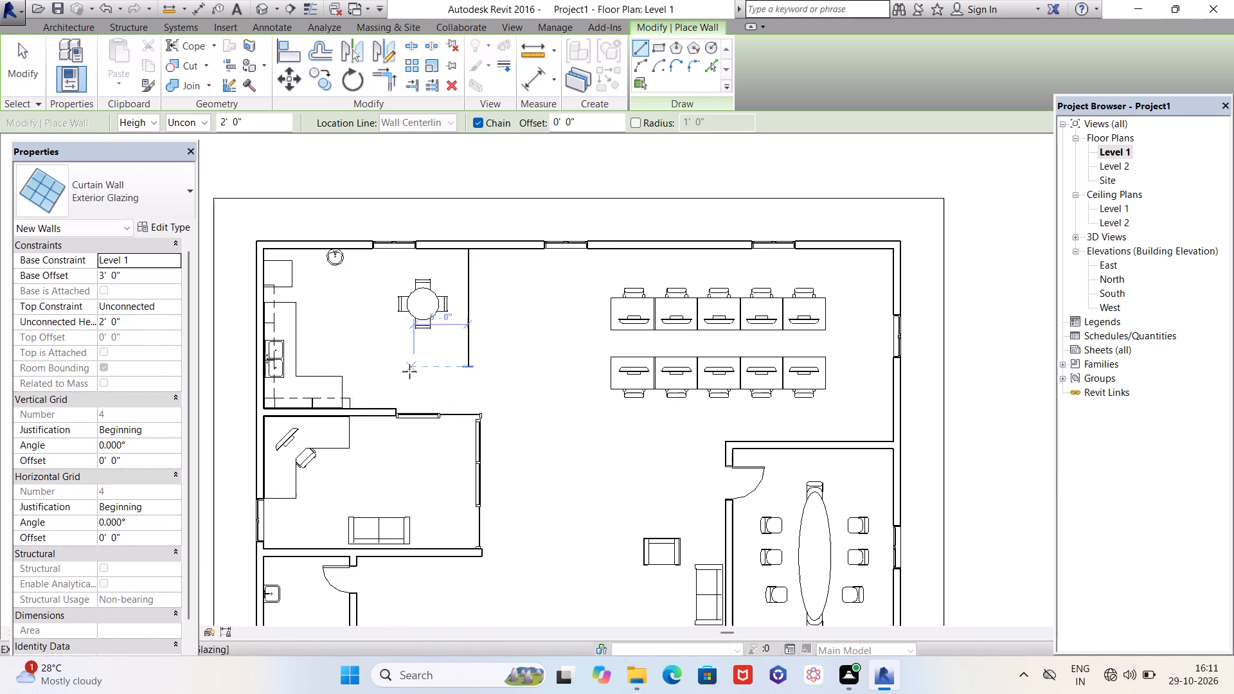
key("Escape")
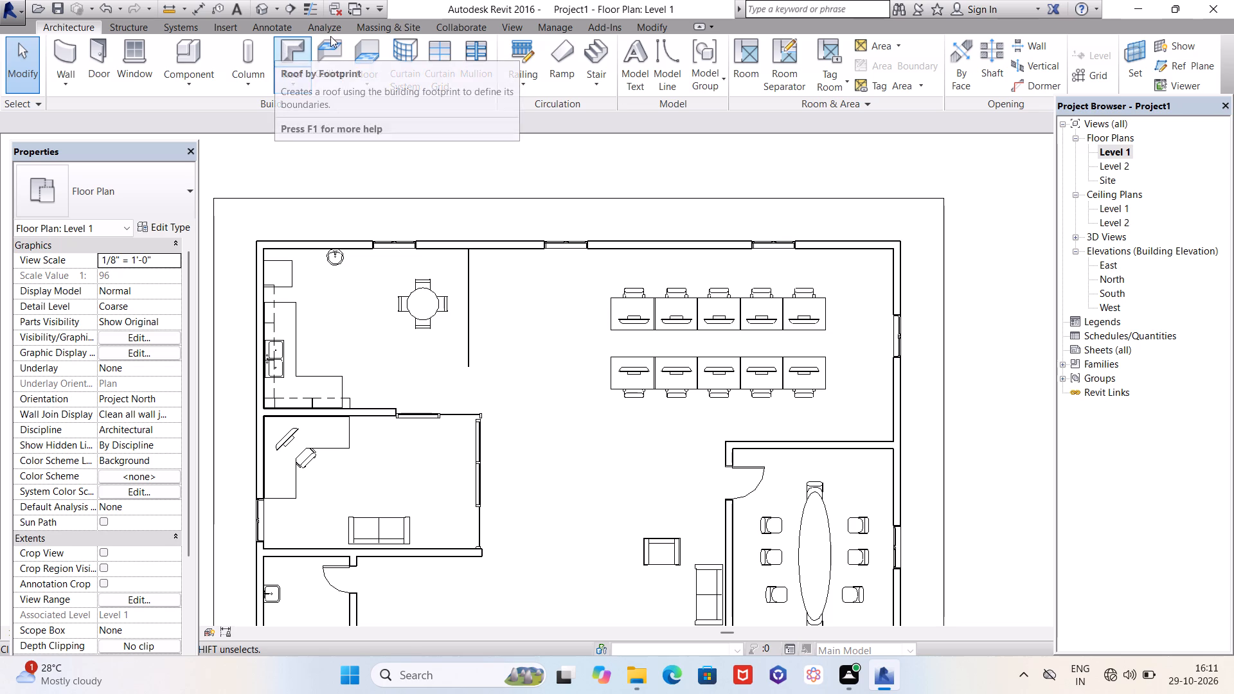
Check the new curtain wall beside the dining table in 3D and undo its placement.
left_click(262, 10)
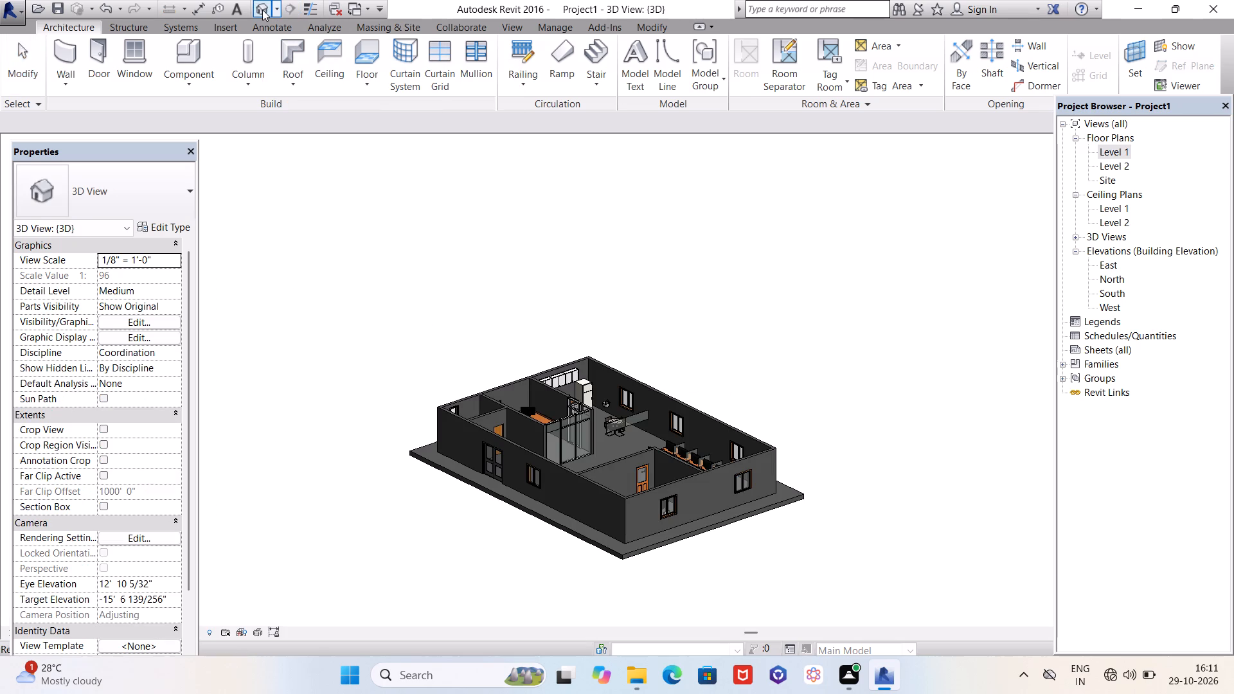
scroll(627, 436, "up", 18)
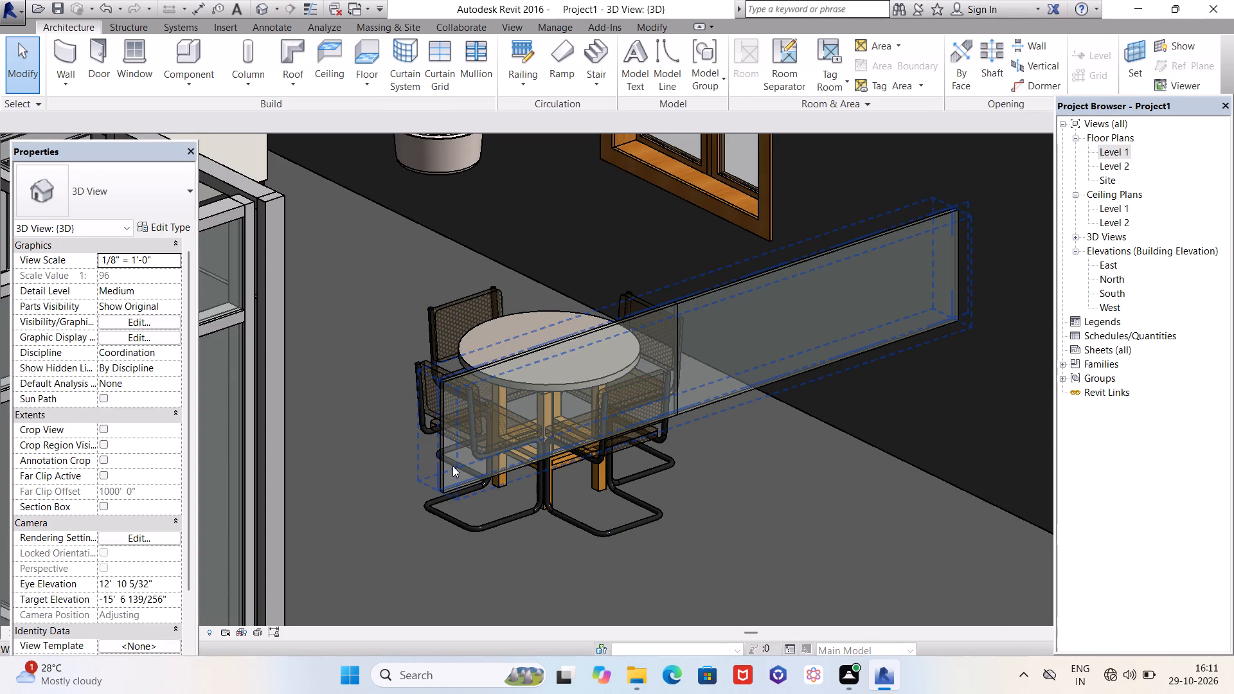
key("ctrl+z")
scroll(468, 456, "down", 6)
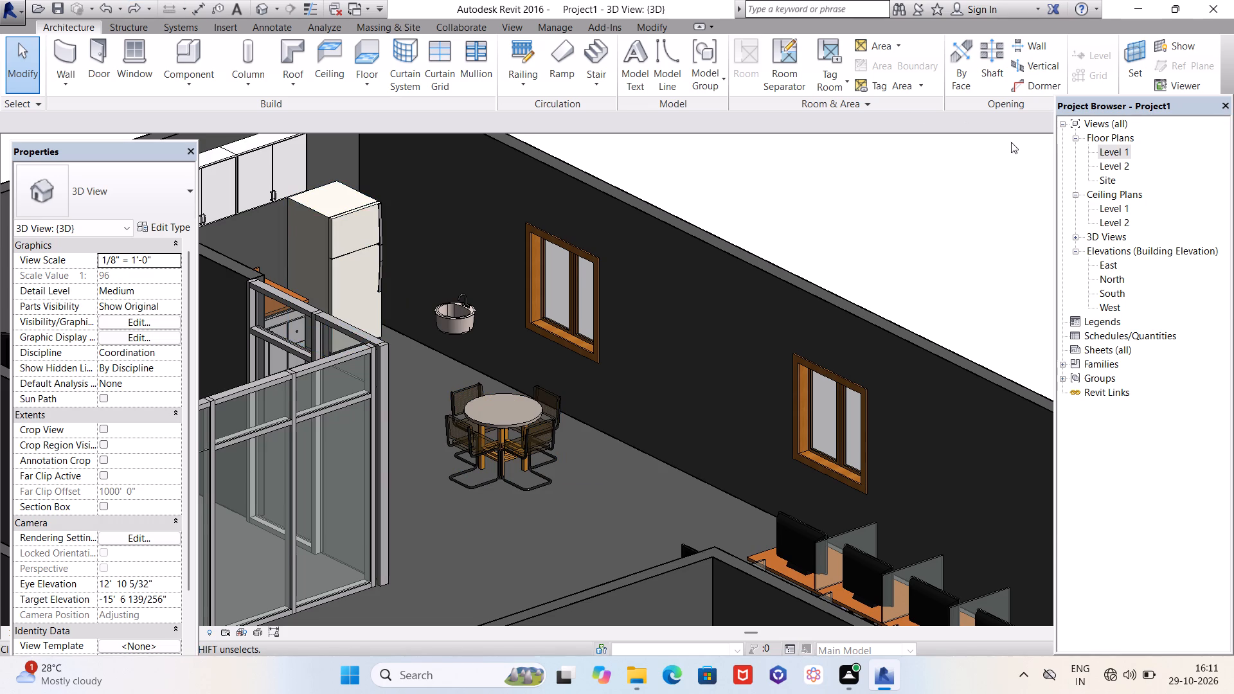
Start a new wall on the Level 1 floor plan and choose the Exterior Glazing curtain wall type.
double_click(1109, 150)
scroll(537, 317, "down", 2)
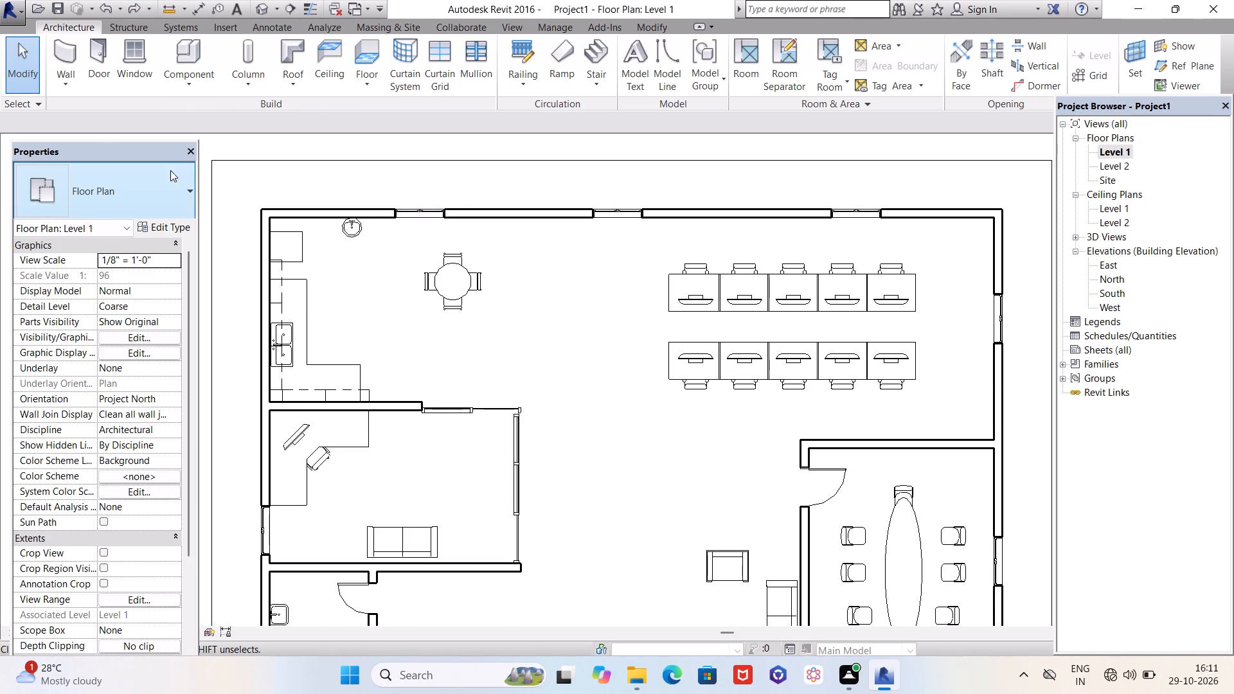
left_click(55, 52)
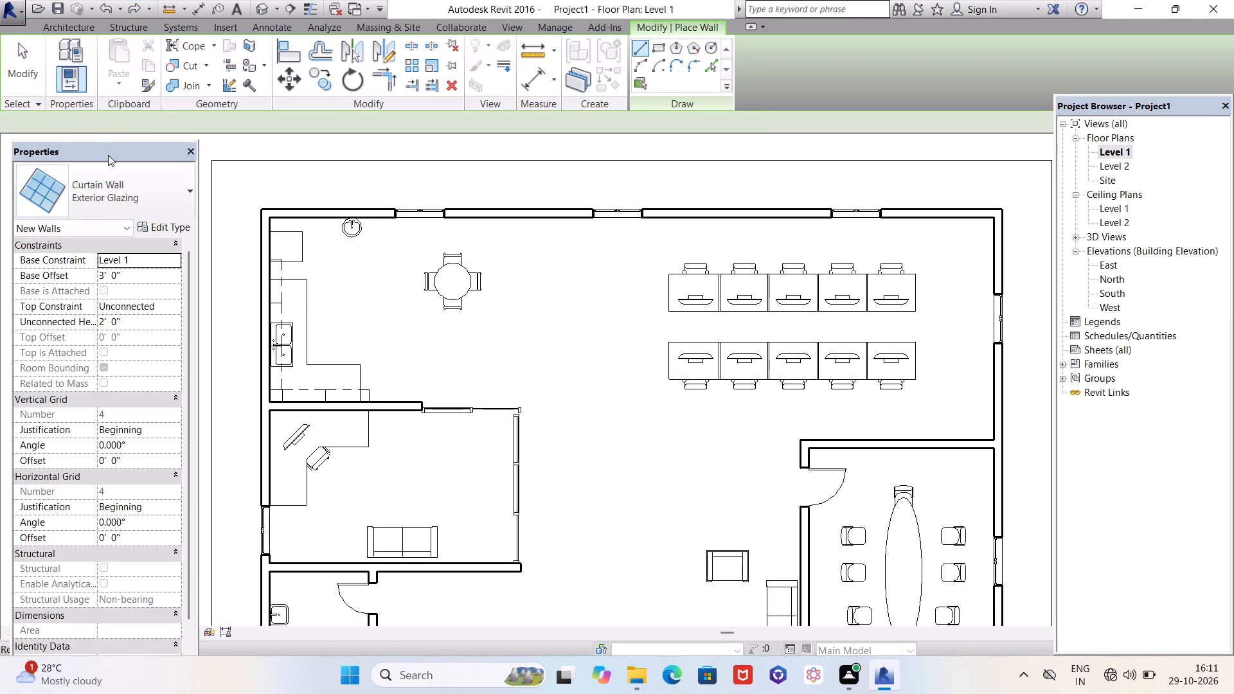
left_click(129, 192)
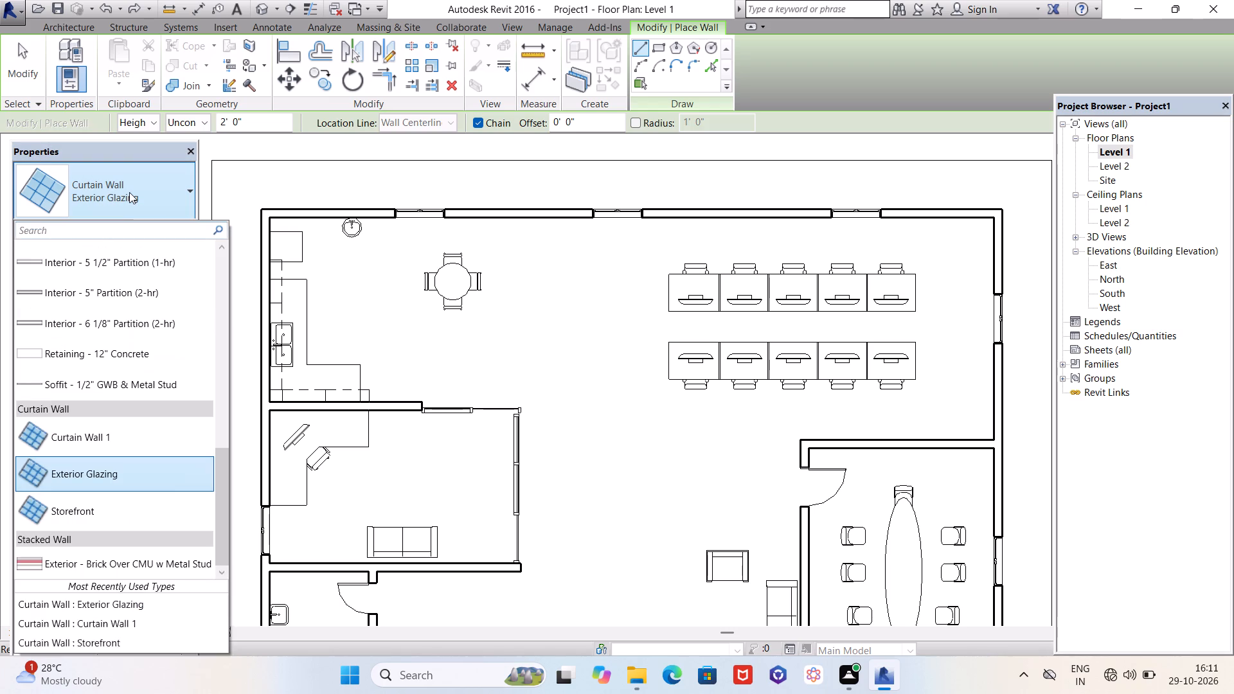
left_click(112, 440)
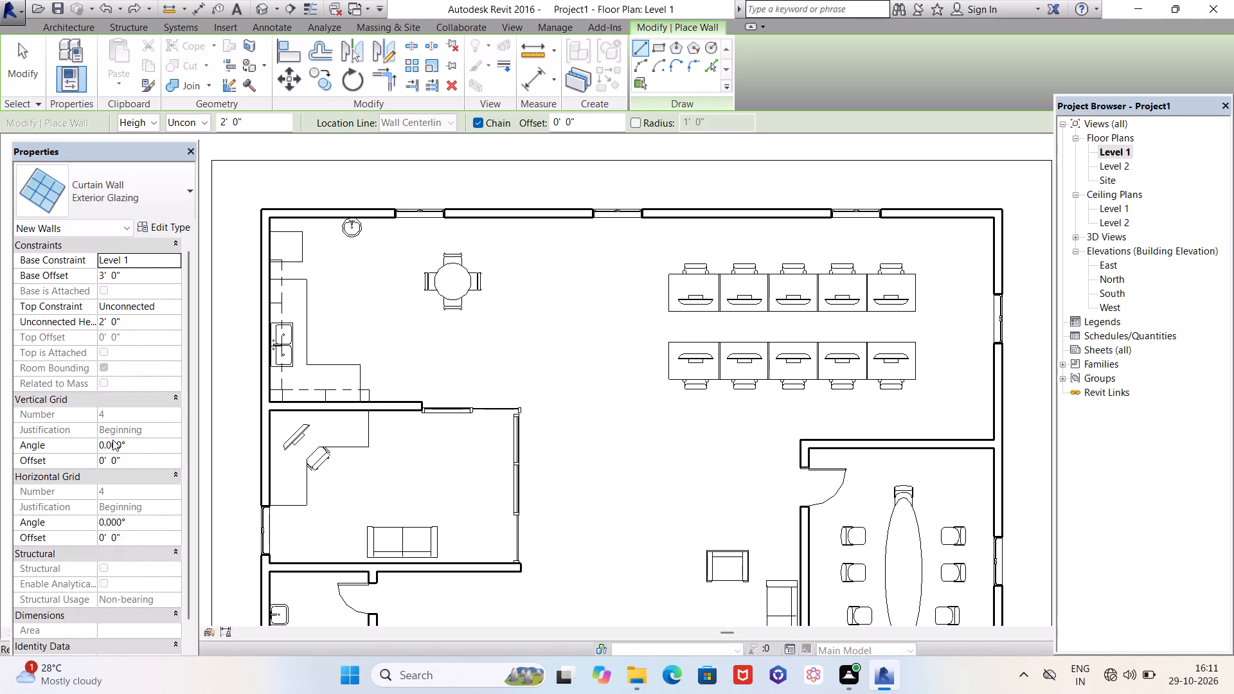
left_click(137, 177)
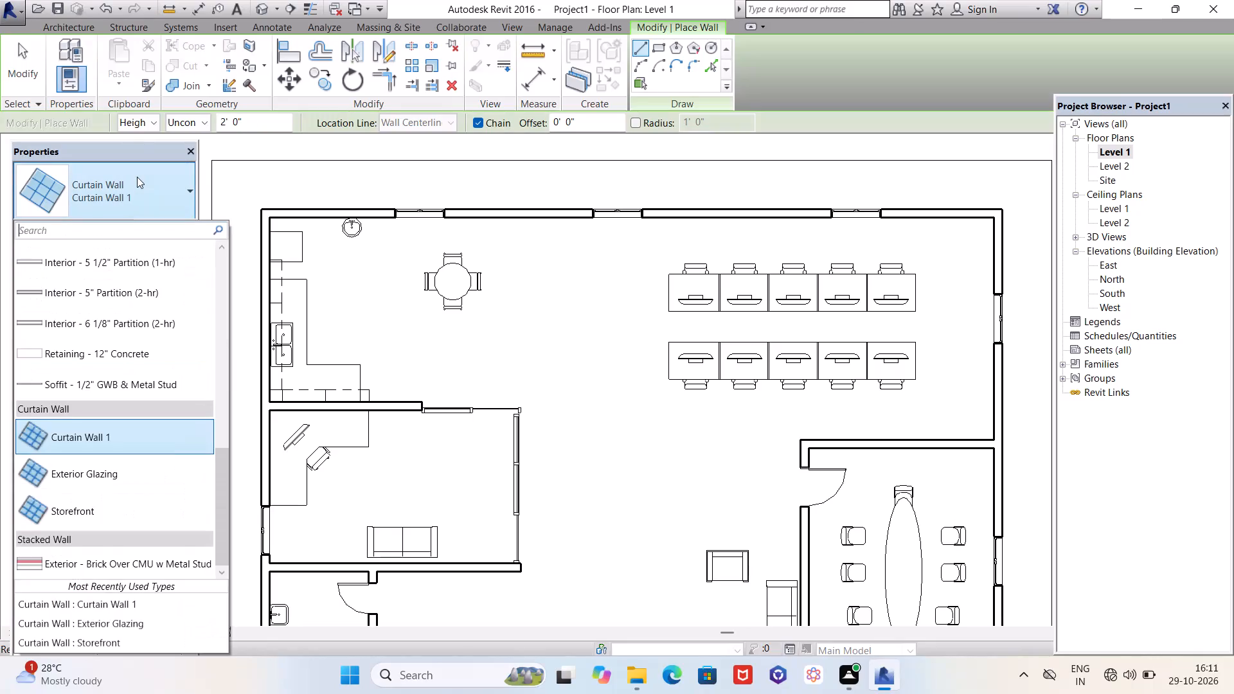
left_click(77, 504)
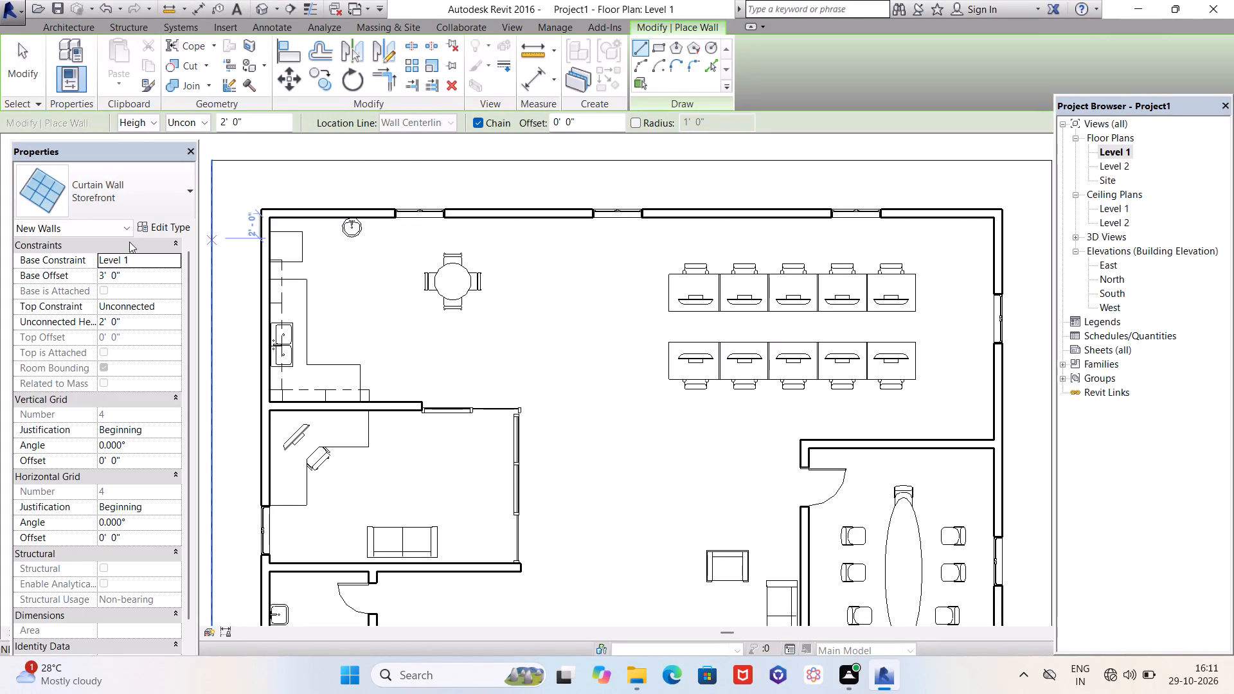
left_click(116, 181)
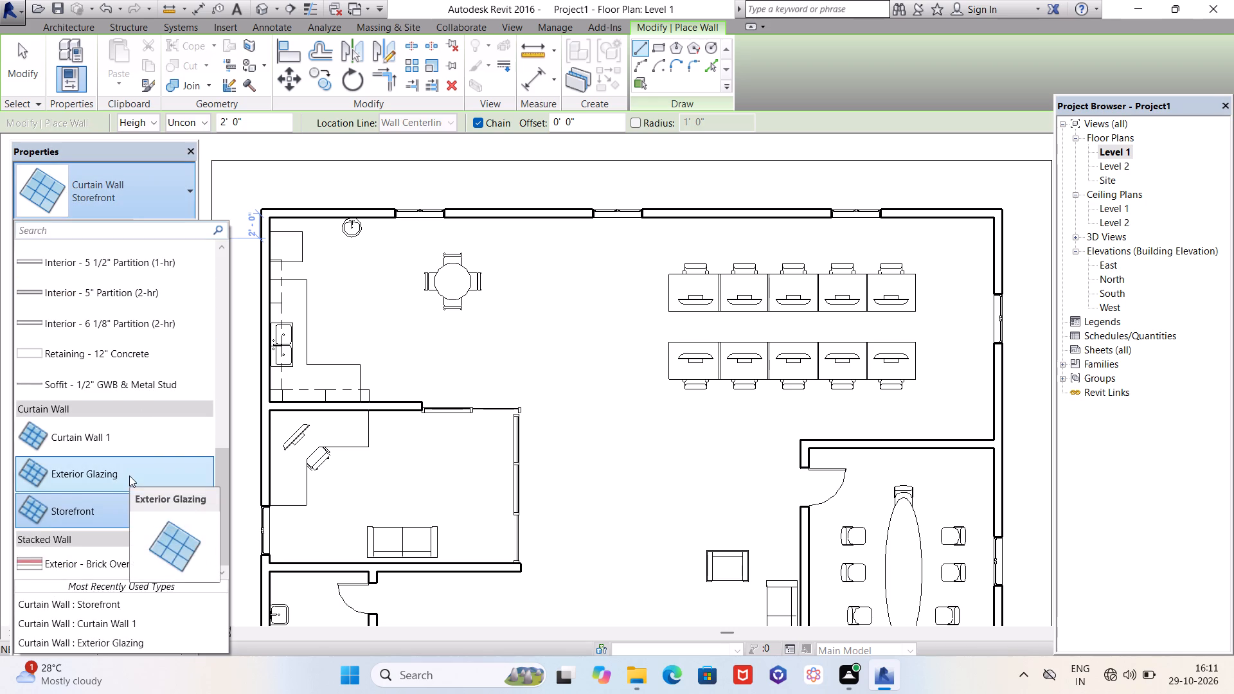
left_click(129, 476)
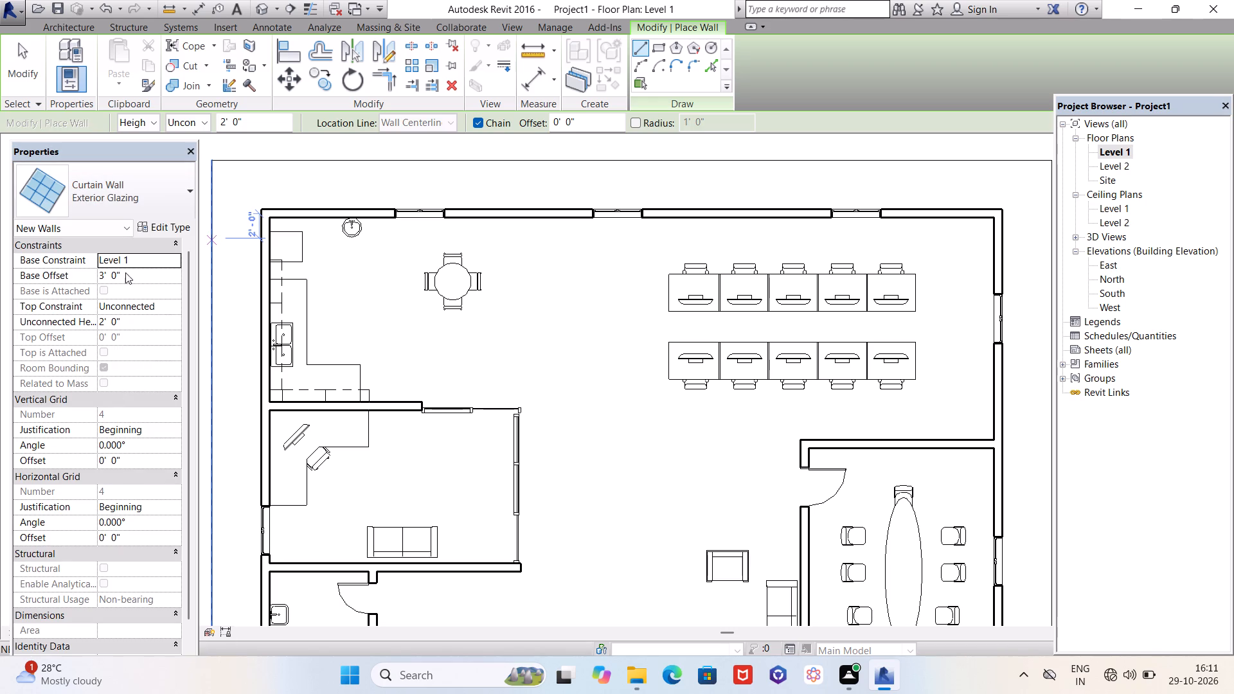
Set the new curtain wall's base offset to 0' and its unconnected height to 7'.
left_click(130, 275)
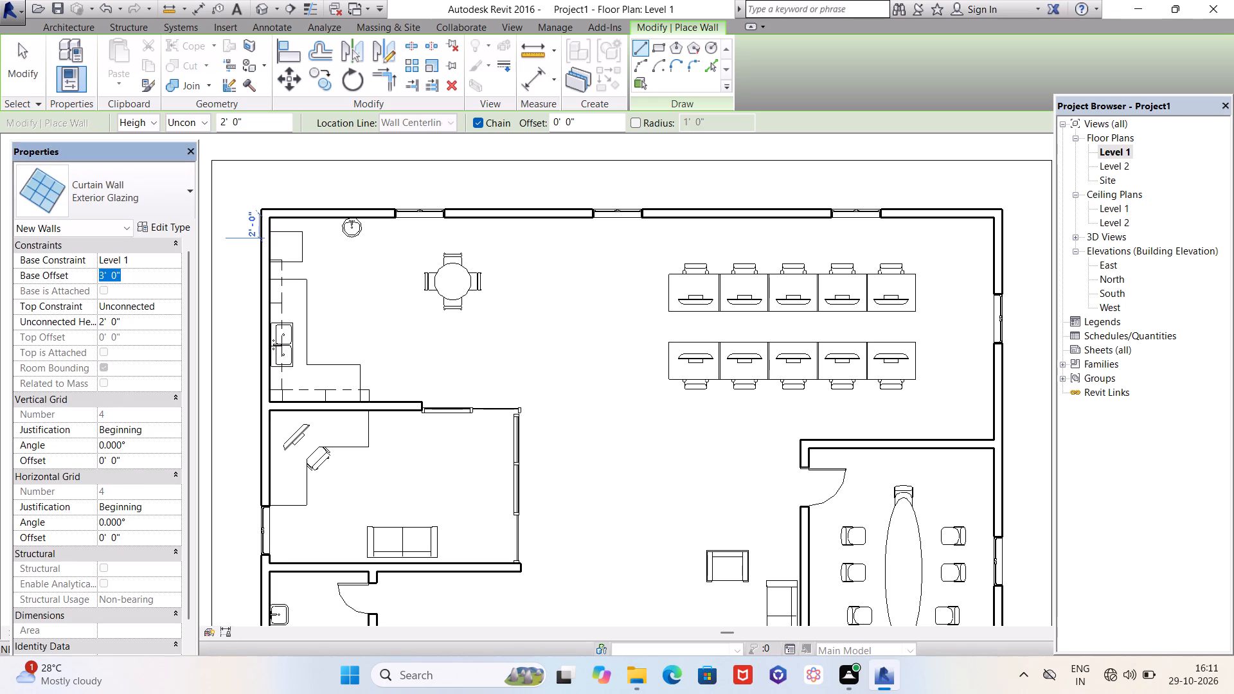
key("0")
key("Return")
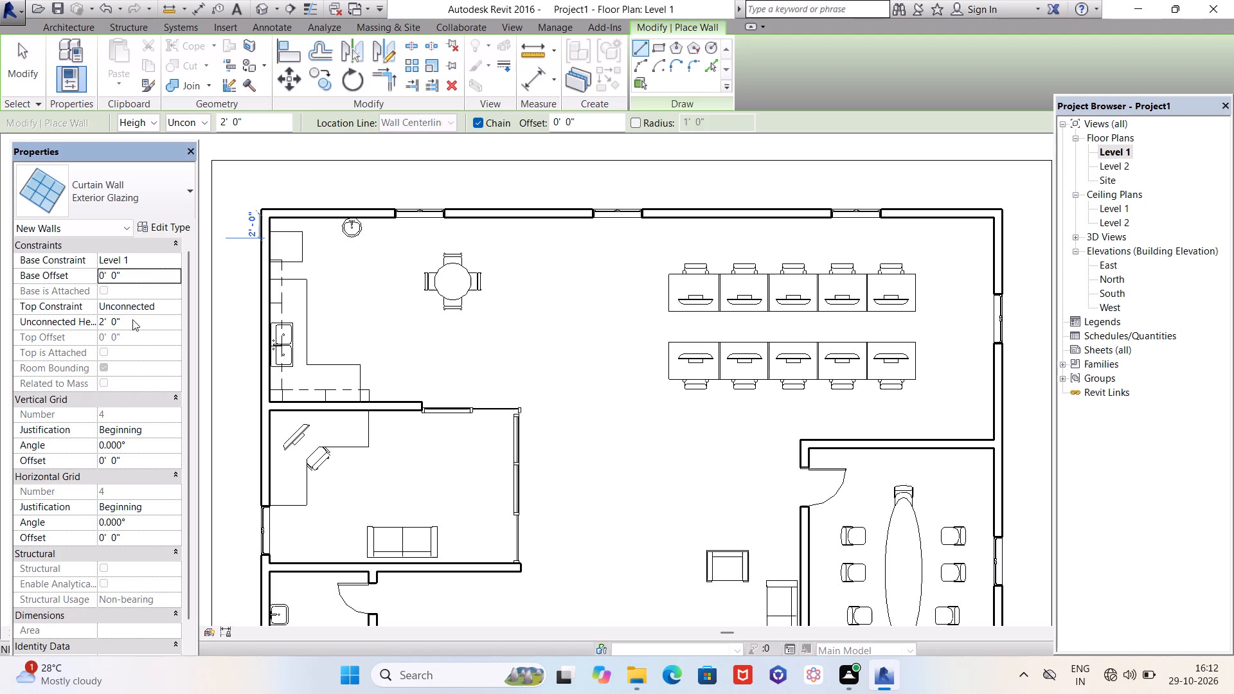
left_click_drag(134, 322, 109, 321)
left_click_drag(129, 321, 96, 321)
type("10'")
key("Return")
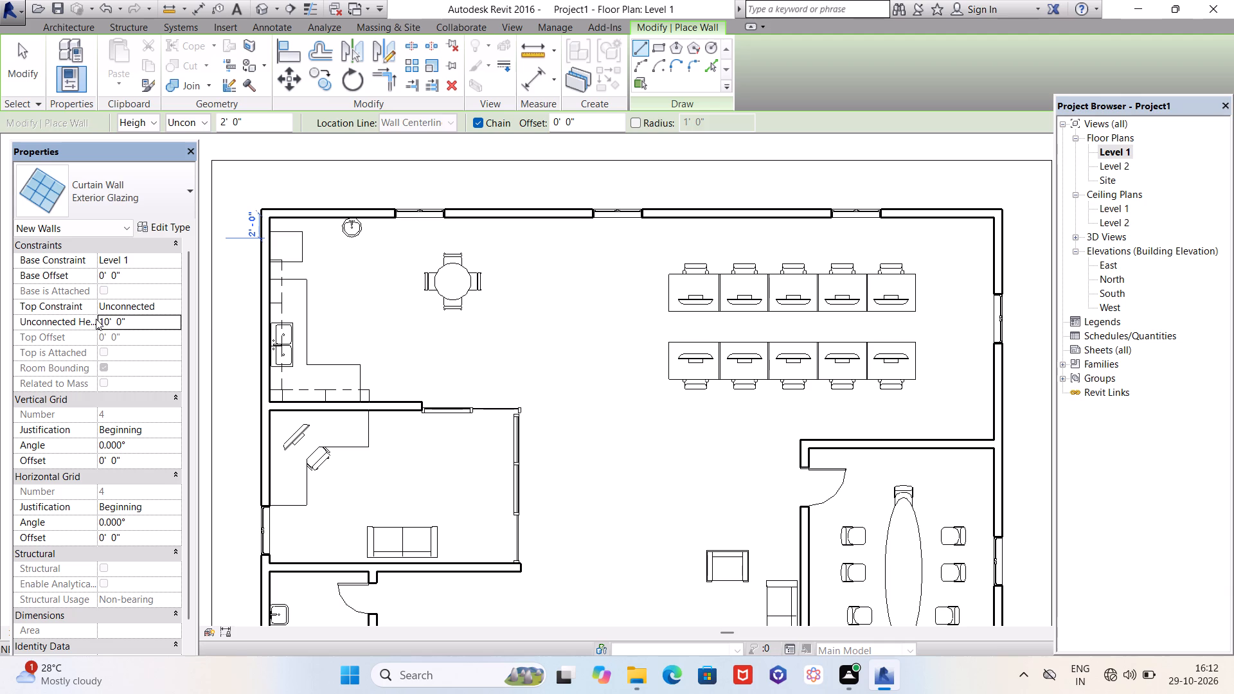
left_click(154, 323)
type("7'")
key("Return")
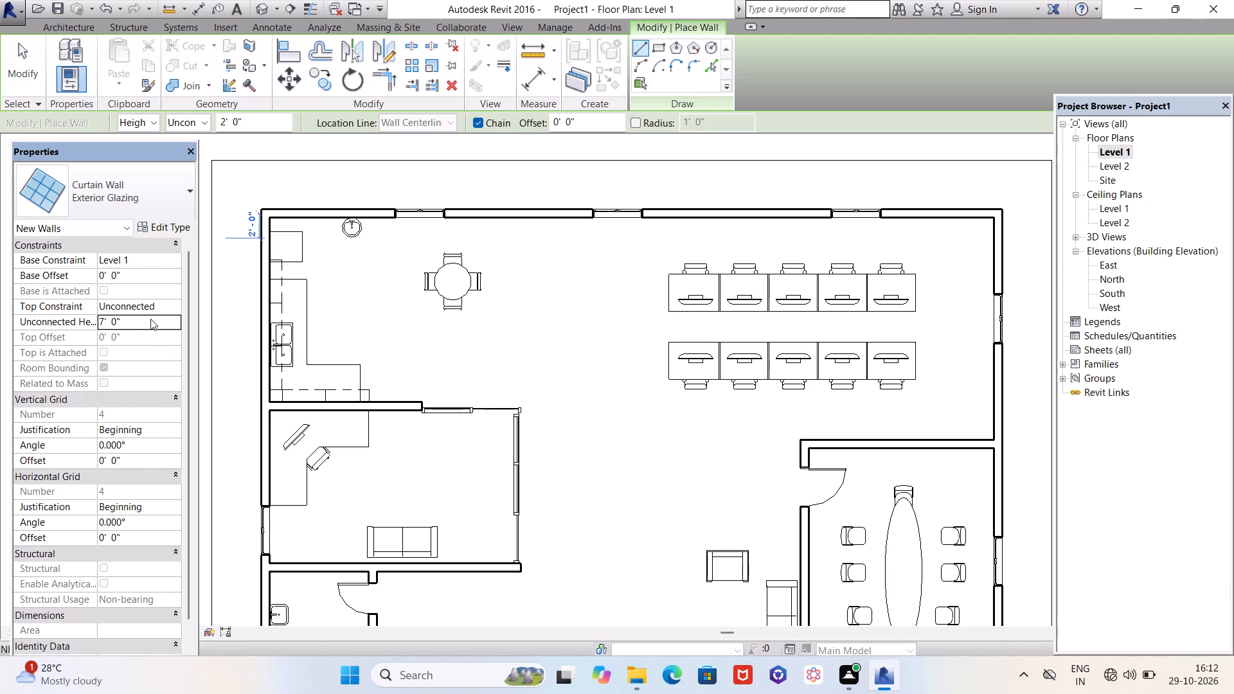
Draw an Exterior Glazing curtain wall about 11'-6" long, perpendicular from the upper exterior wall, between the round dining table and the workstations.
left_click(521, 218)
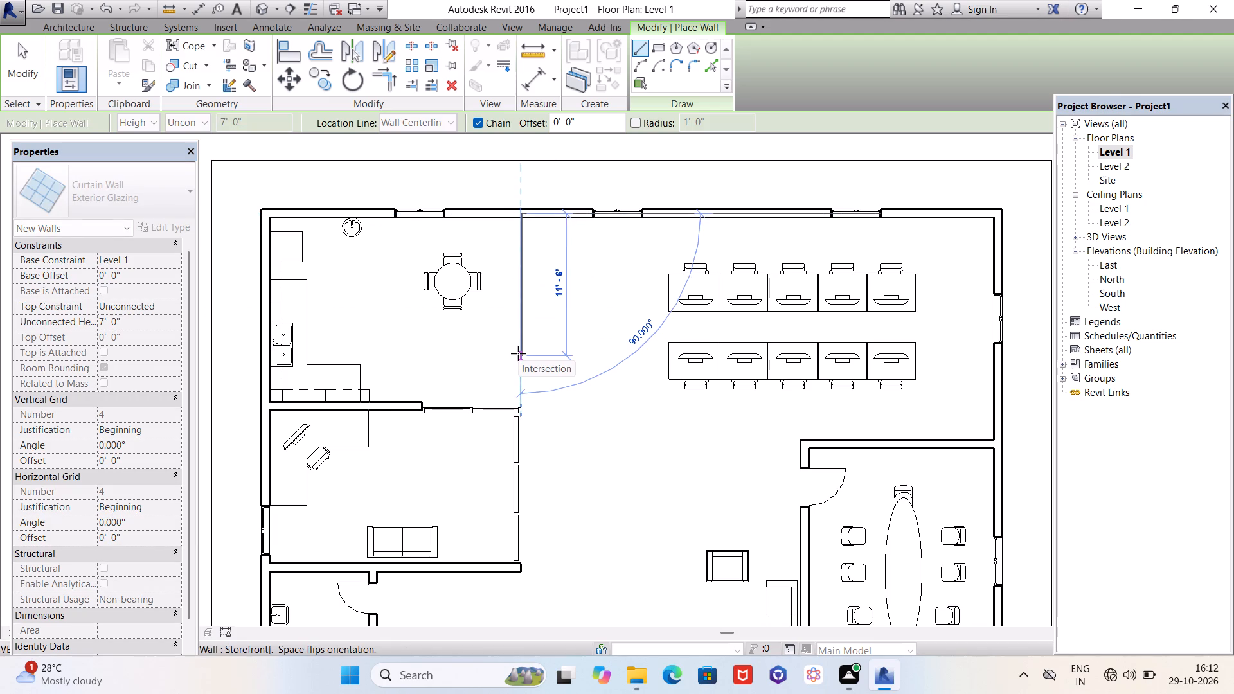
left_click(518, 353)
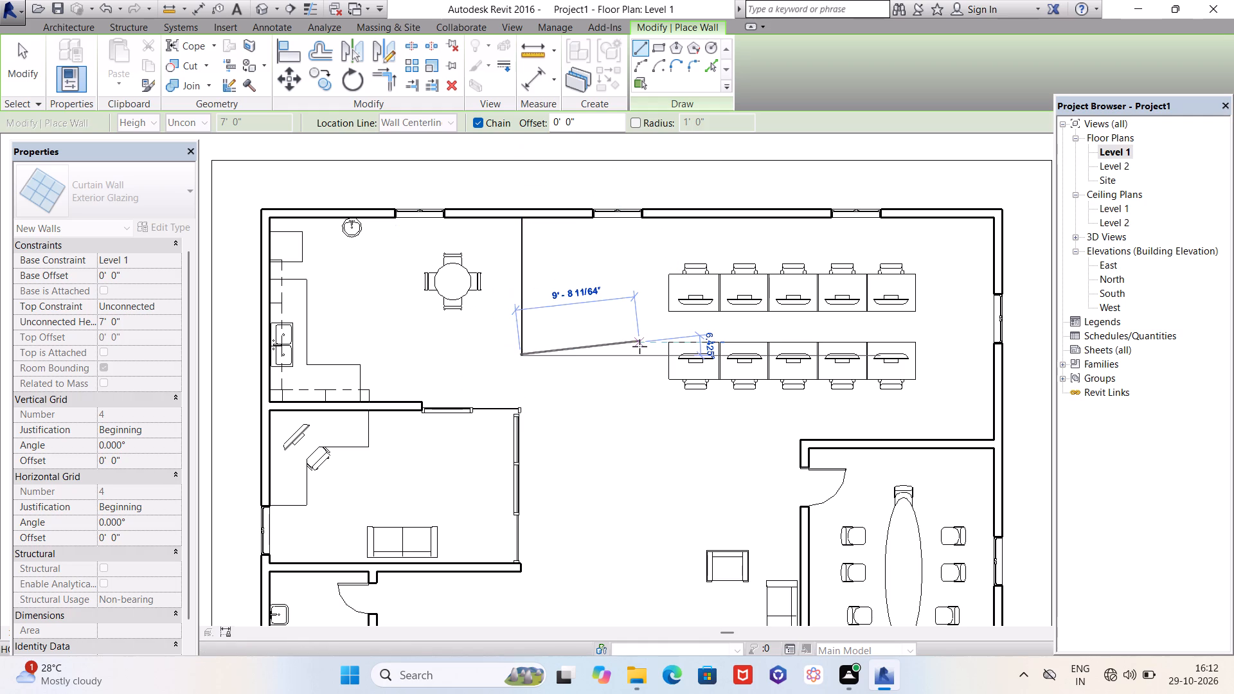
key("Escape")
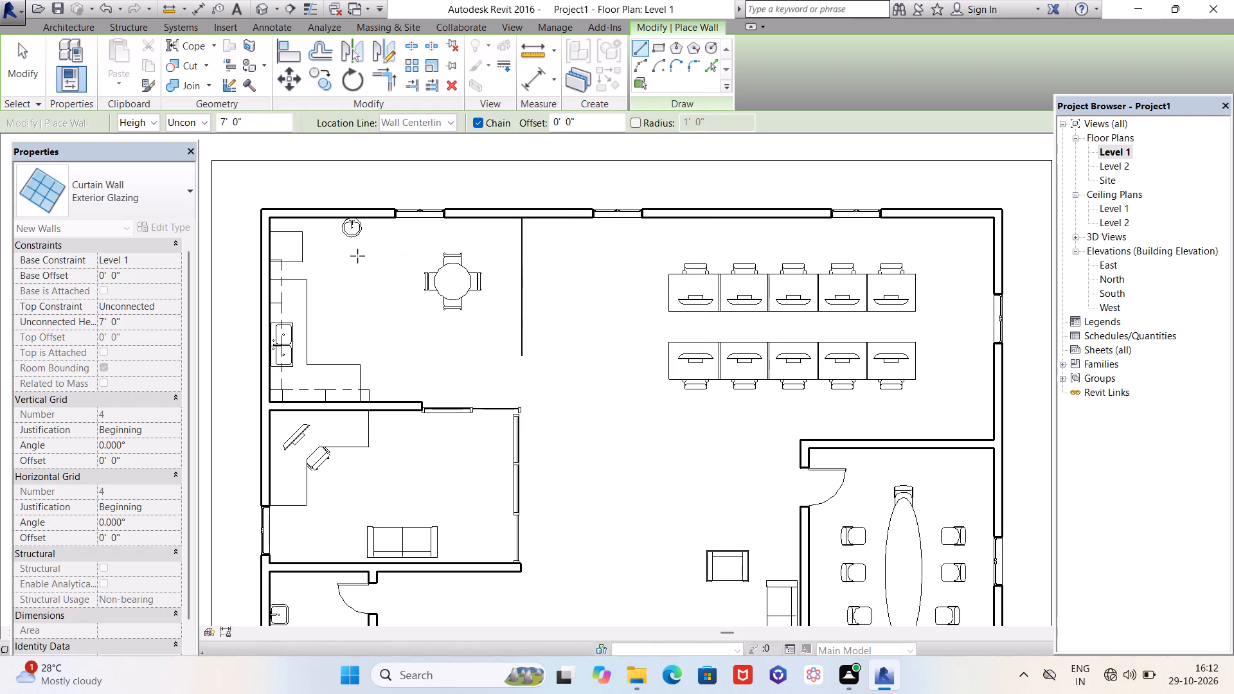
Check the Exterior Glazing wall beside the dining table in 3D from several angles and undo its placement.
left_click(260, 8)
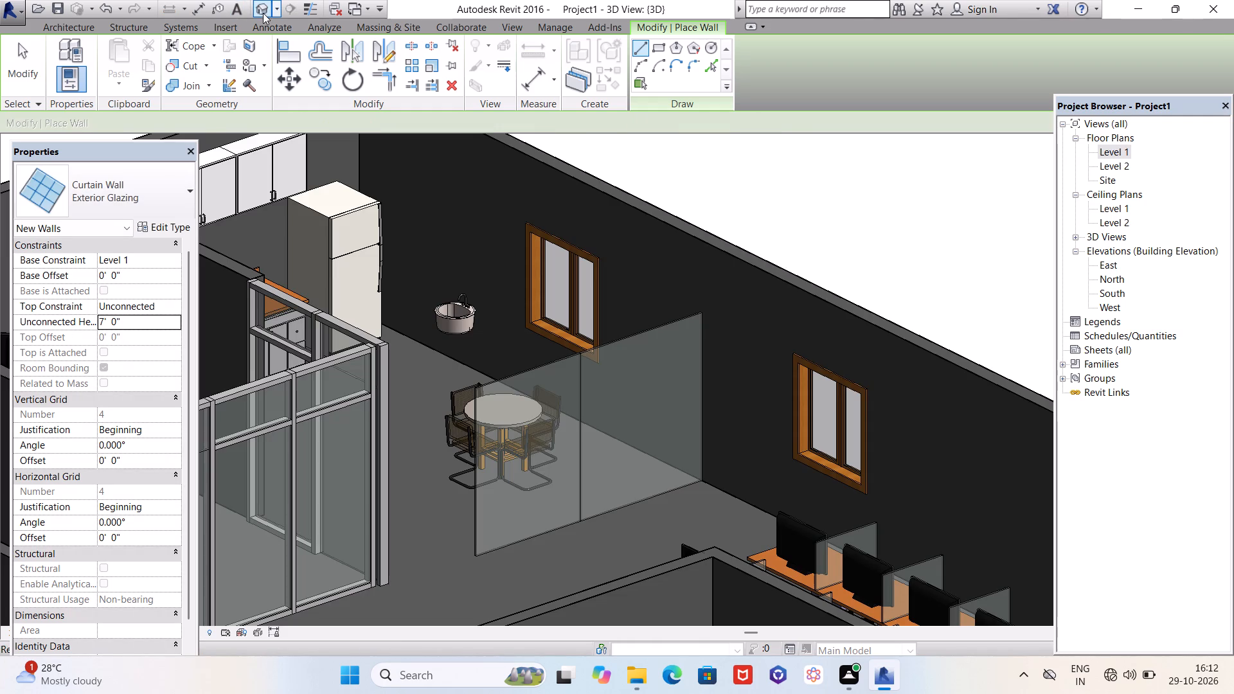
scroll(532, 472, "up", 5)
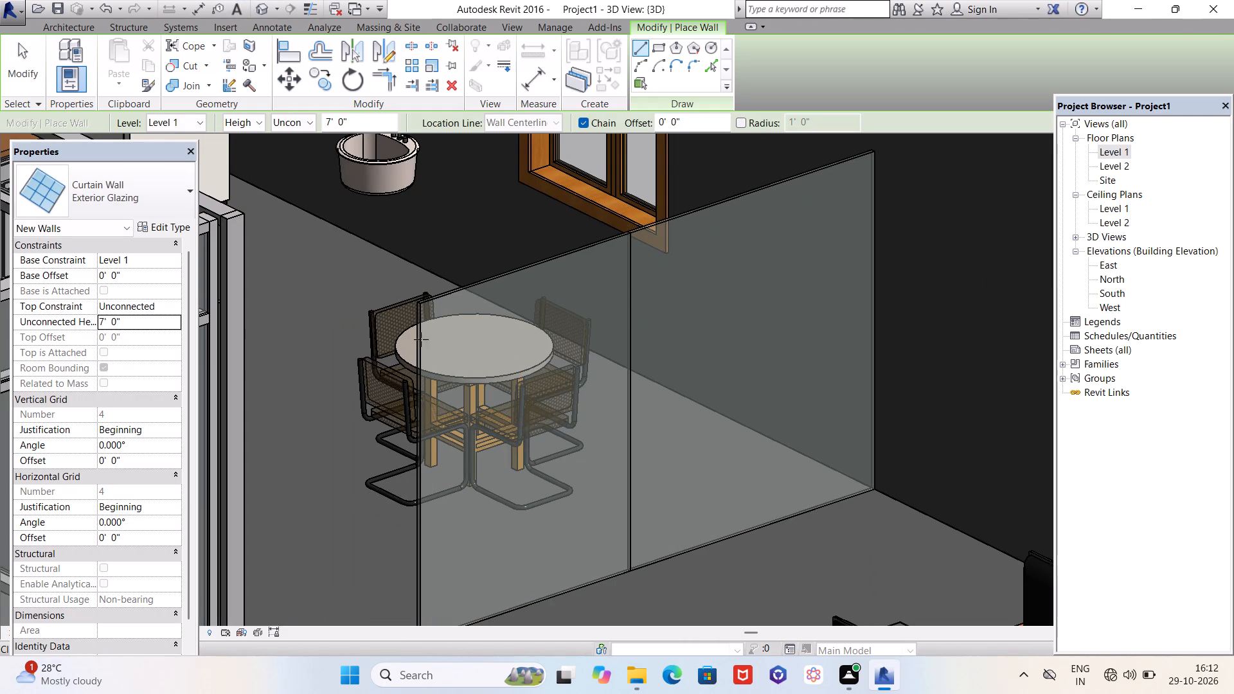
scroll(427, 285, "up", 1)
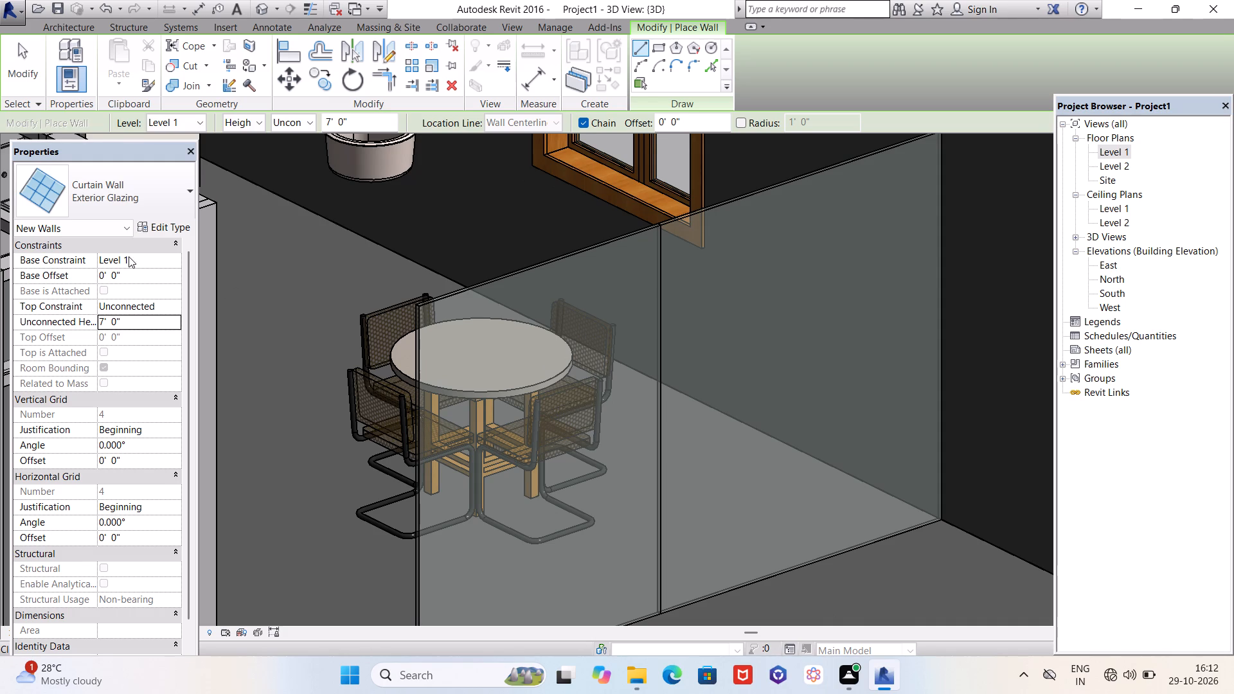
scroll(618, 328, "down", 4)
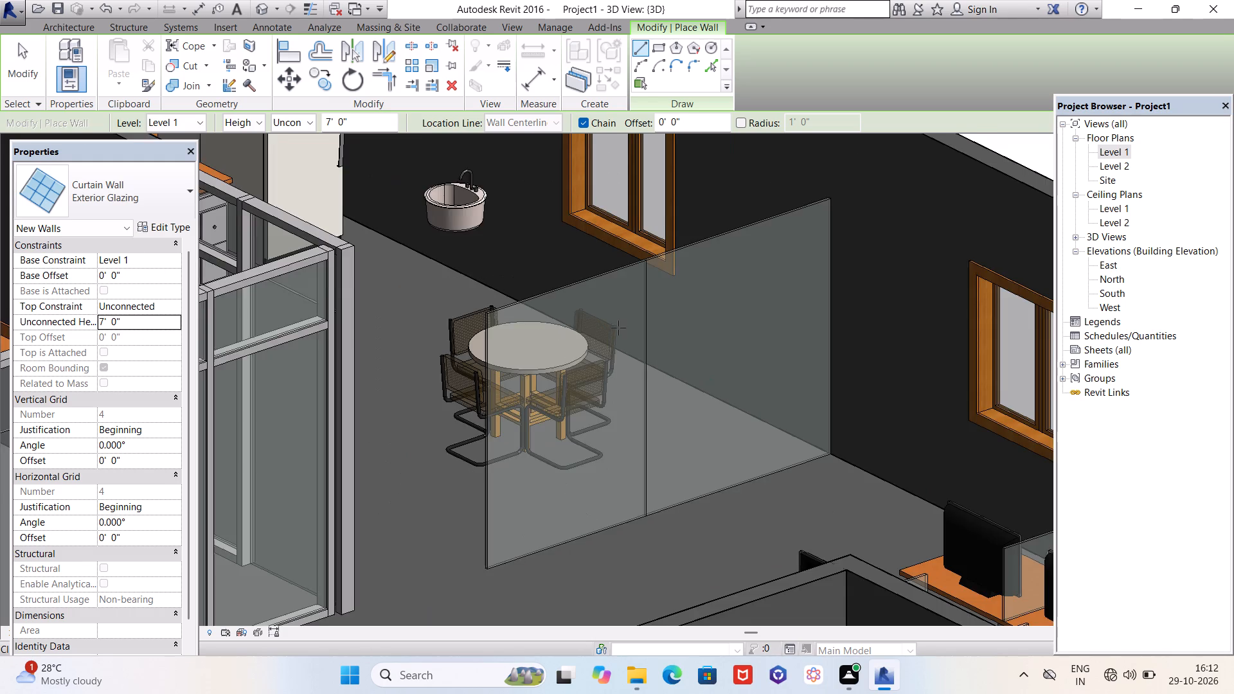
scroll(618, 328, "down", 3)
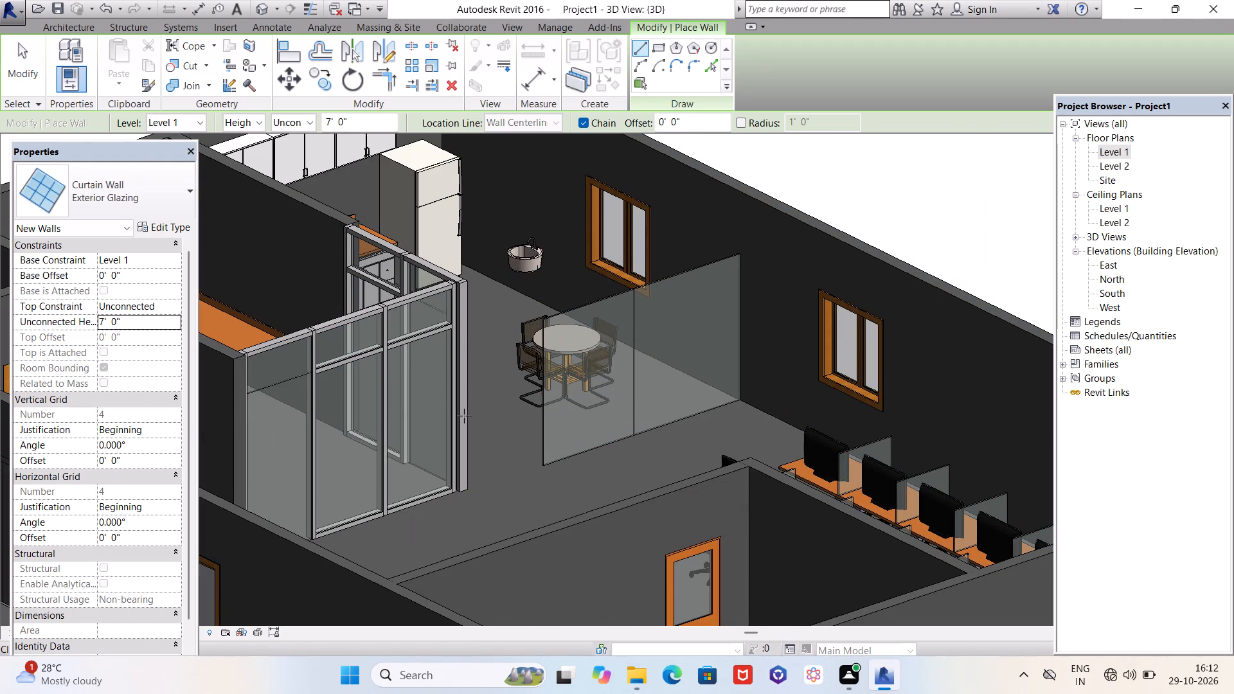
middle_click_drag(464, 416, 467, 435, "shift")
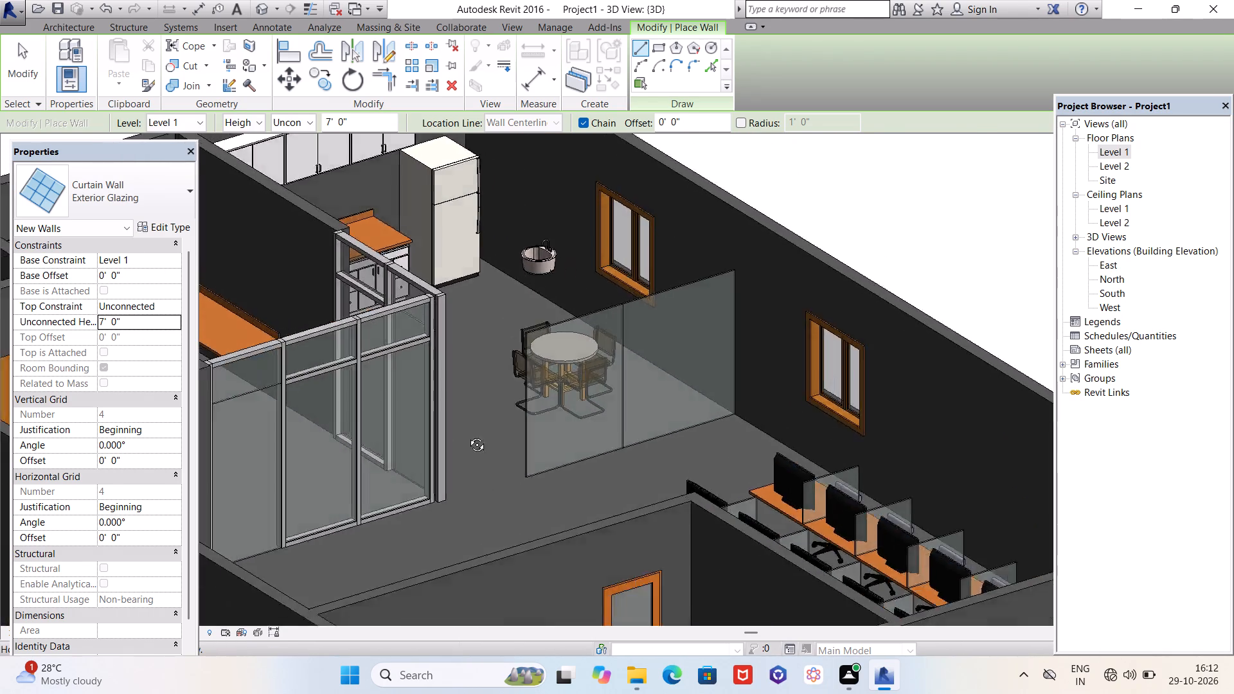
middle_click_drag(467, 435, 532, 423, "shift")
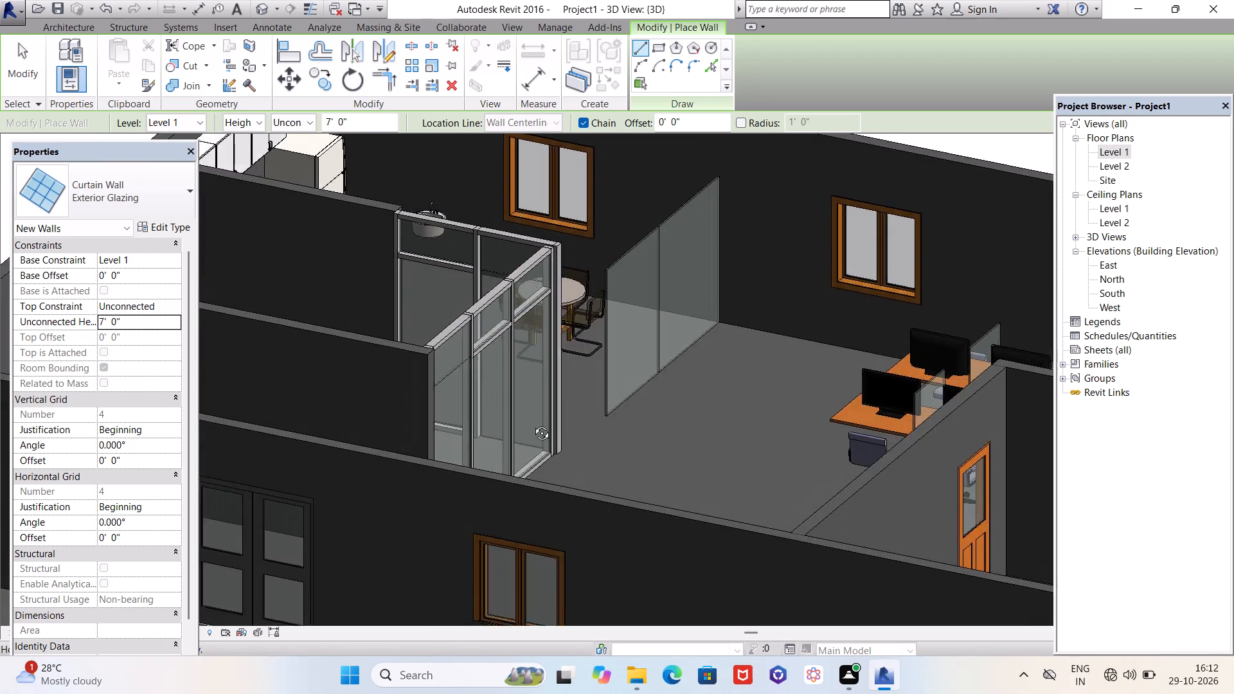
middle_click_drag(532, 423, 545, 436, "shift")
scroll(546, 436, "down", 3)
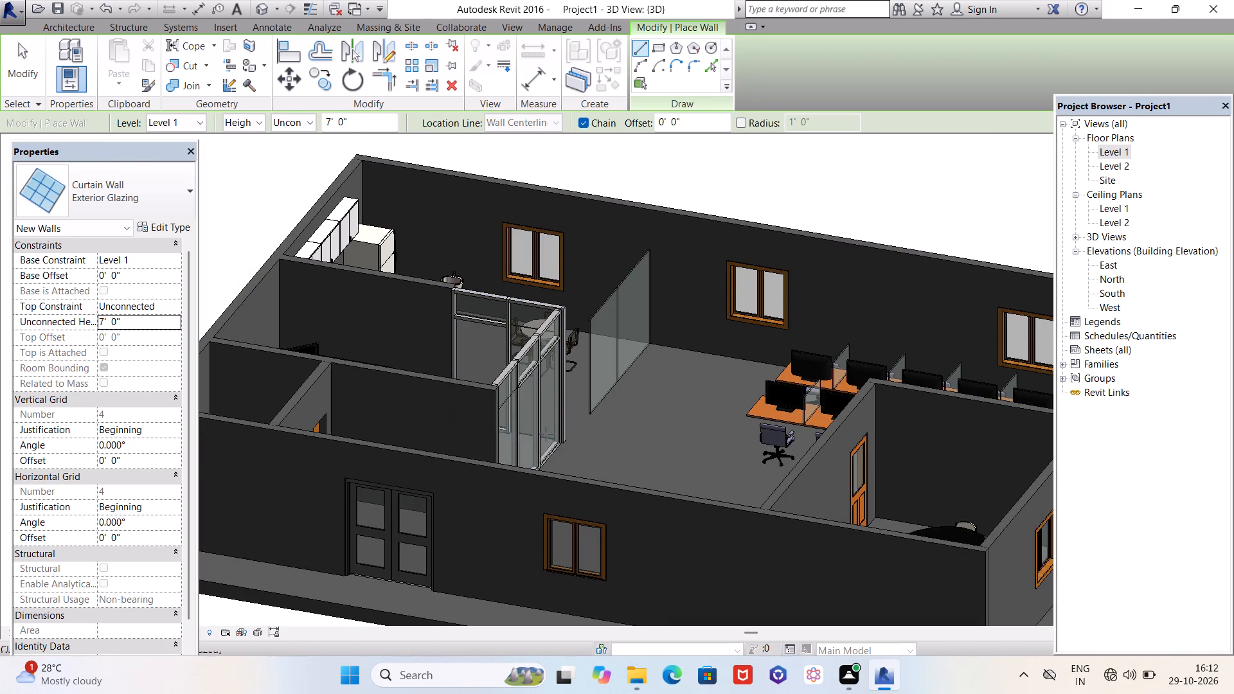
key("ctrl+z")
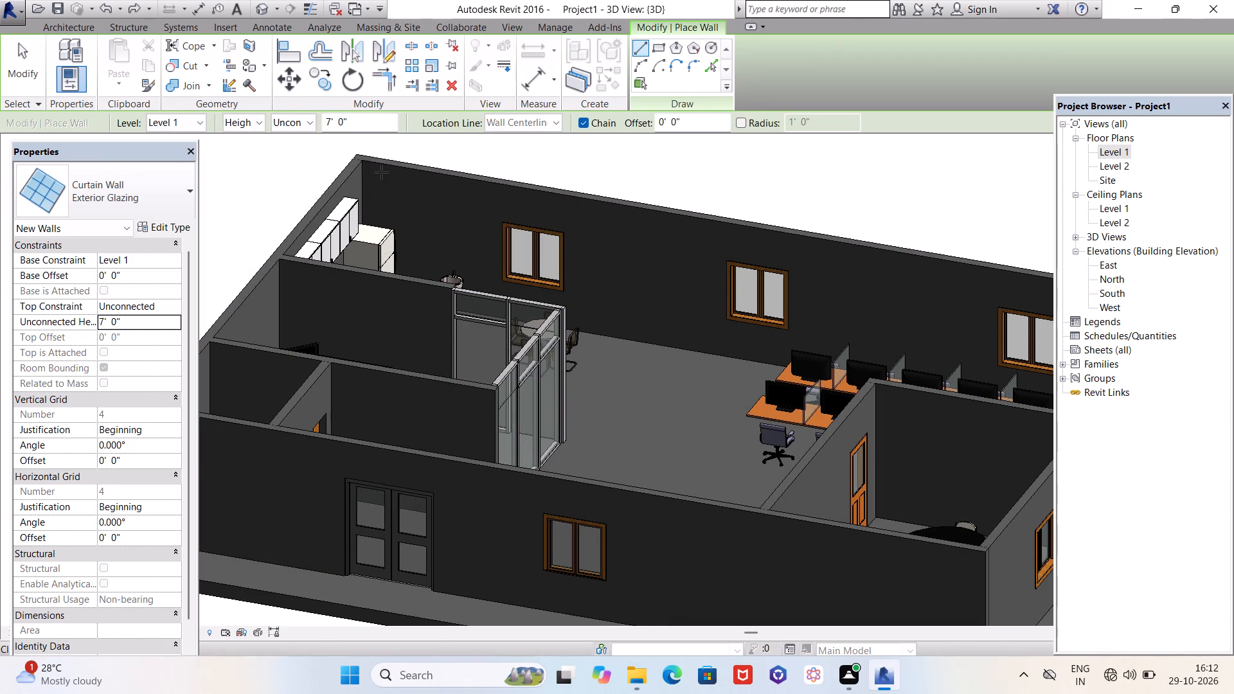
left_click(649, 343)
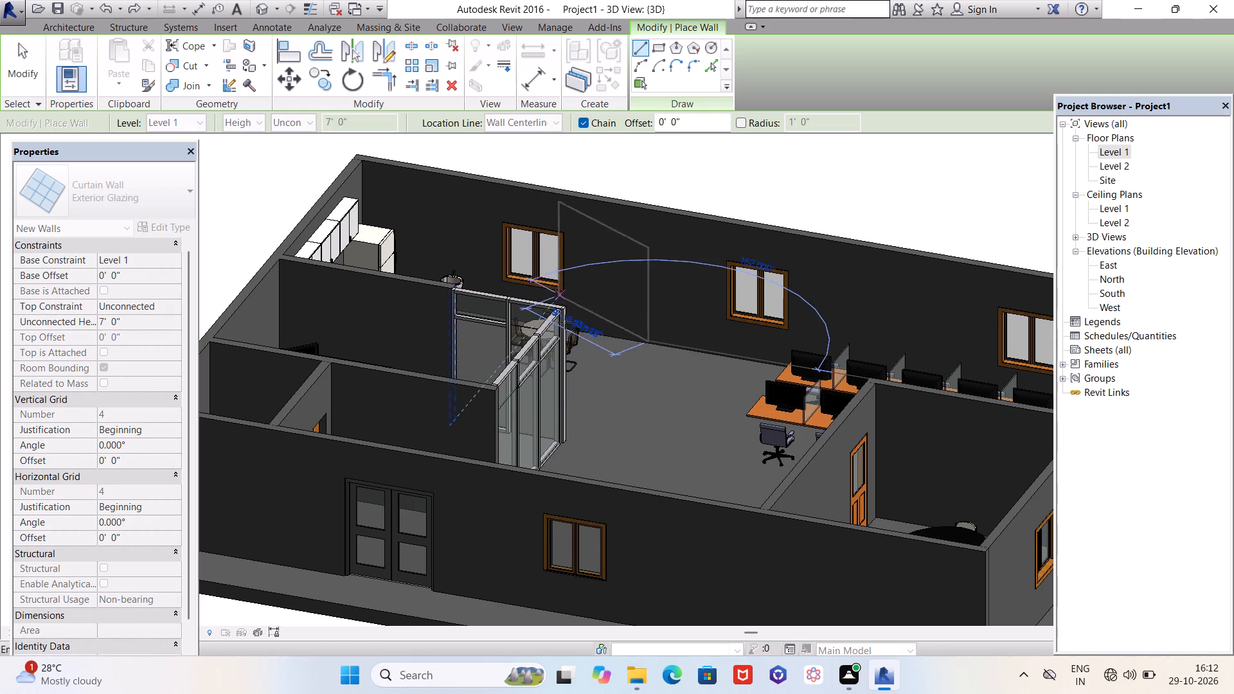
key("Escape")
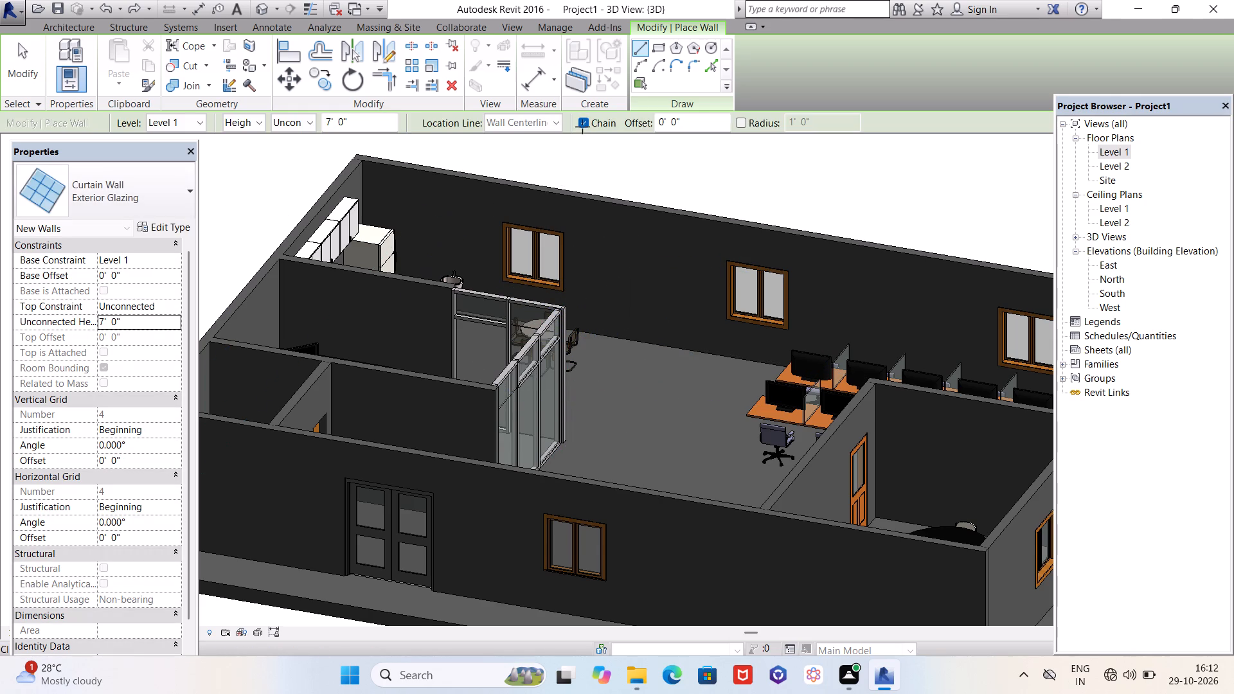
Draw an 11' Storefront curtain wall on Level 1, perpendicular from the upper exterior wall, between the round dining table and the workstations.
double_click(1115, 154)
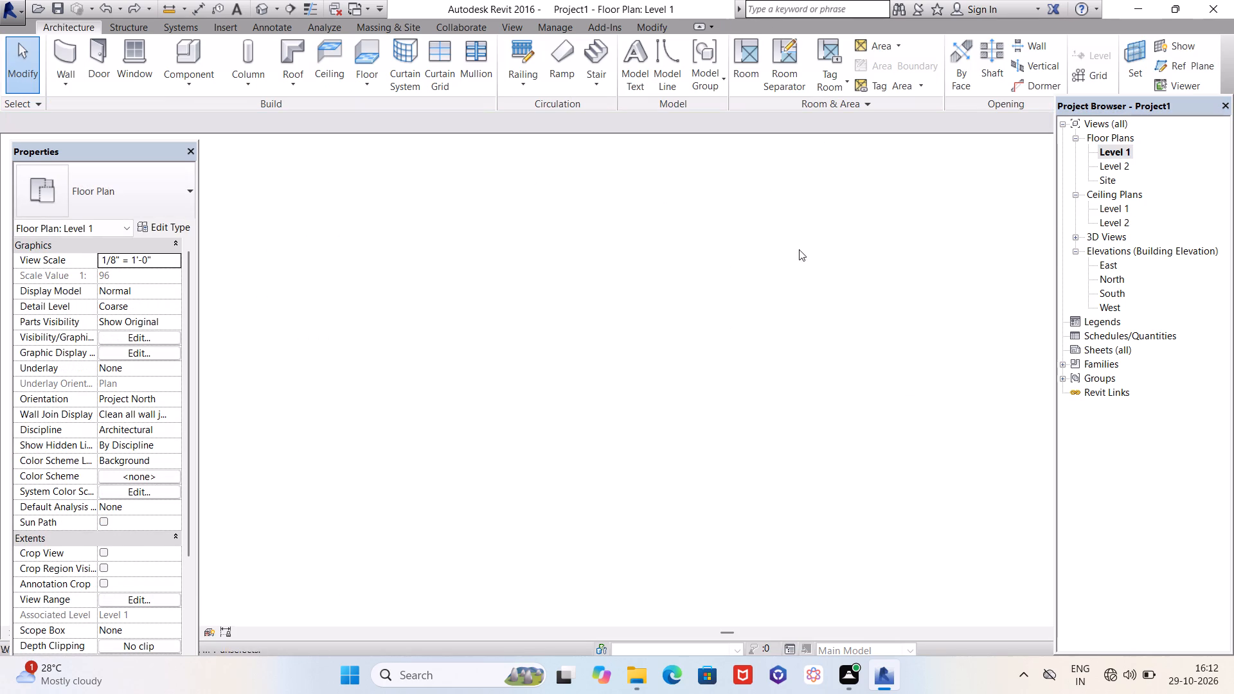
left_click(66, 51)
left_click(168, 200)
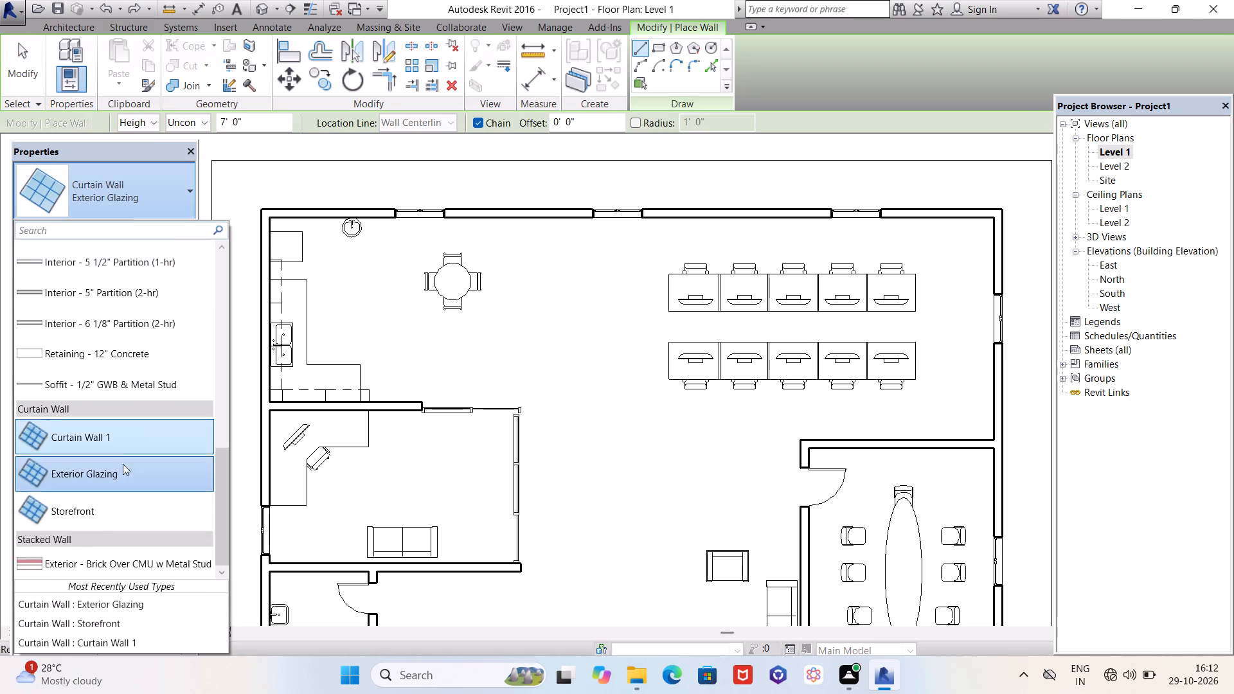
left_click(111, 509)
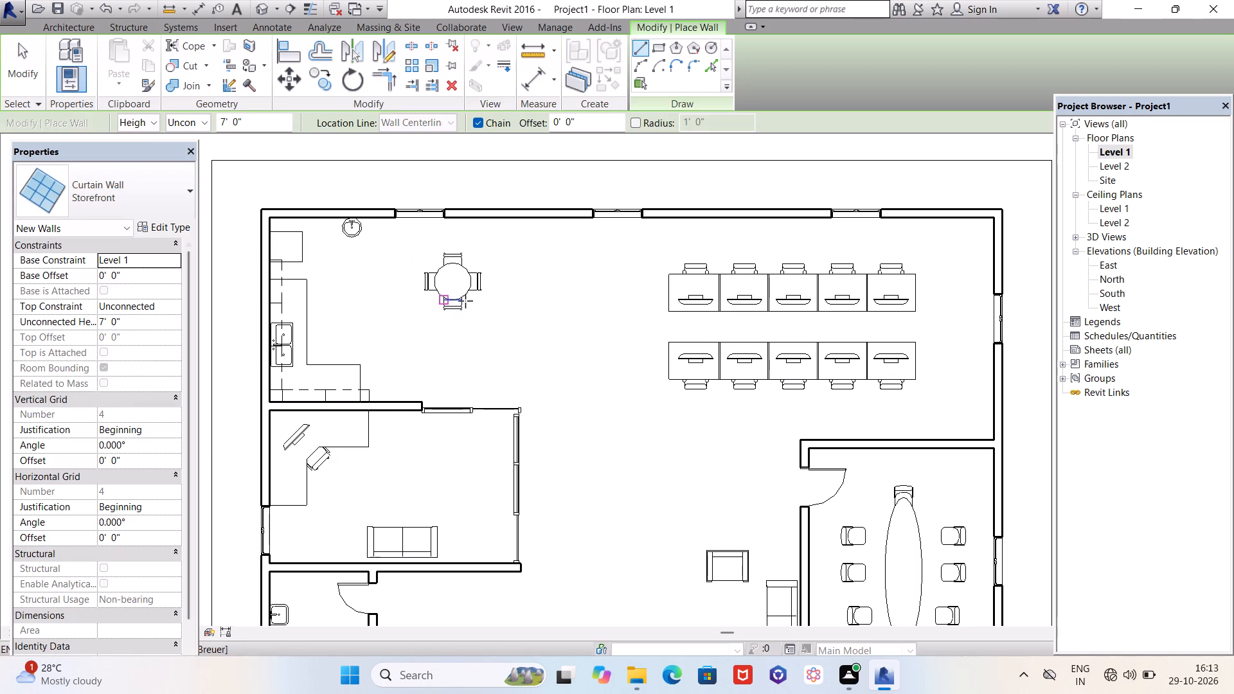
left_click(519, 222)
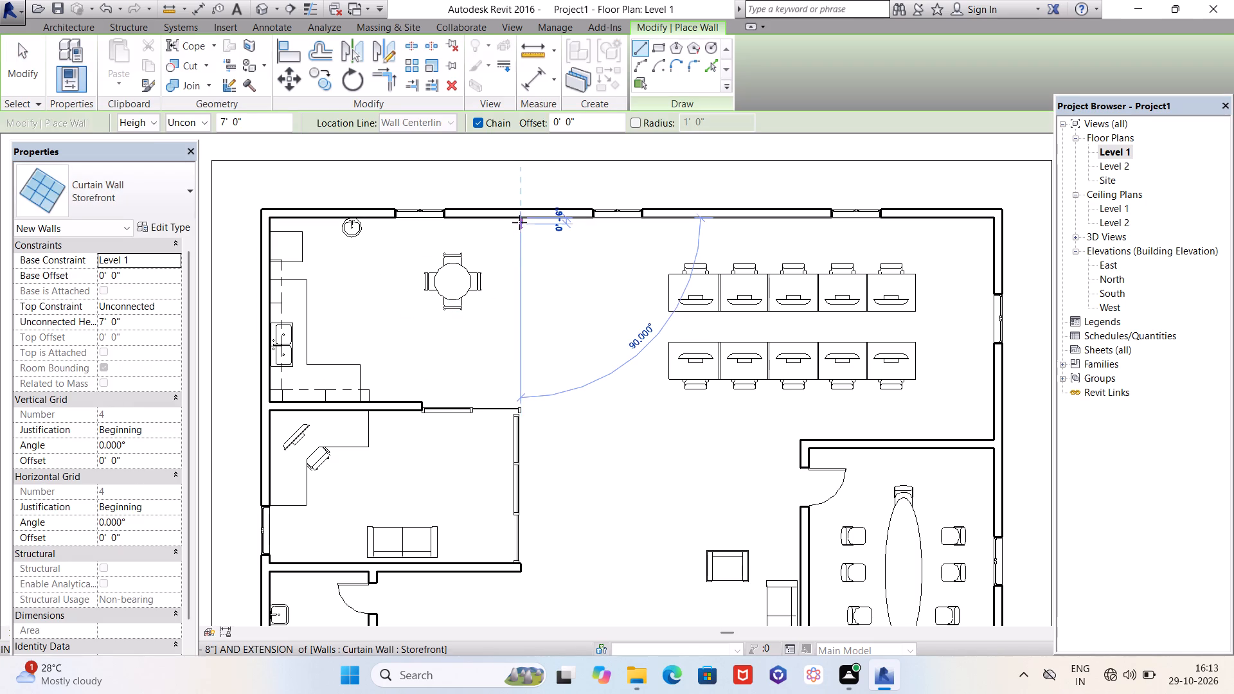
left_click(519, 355)
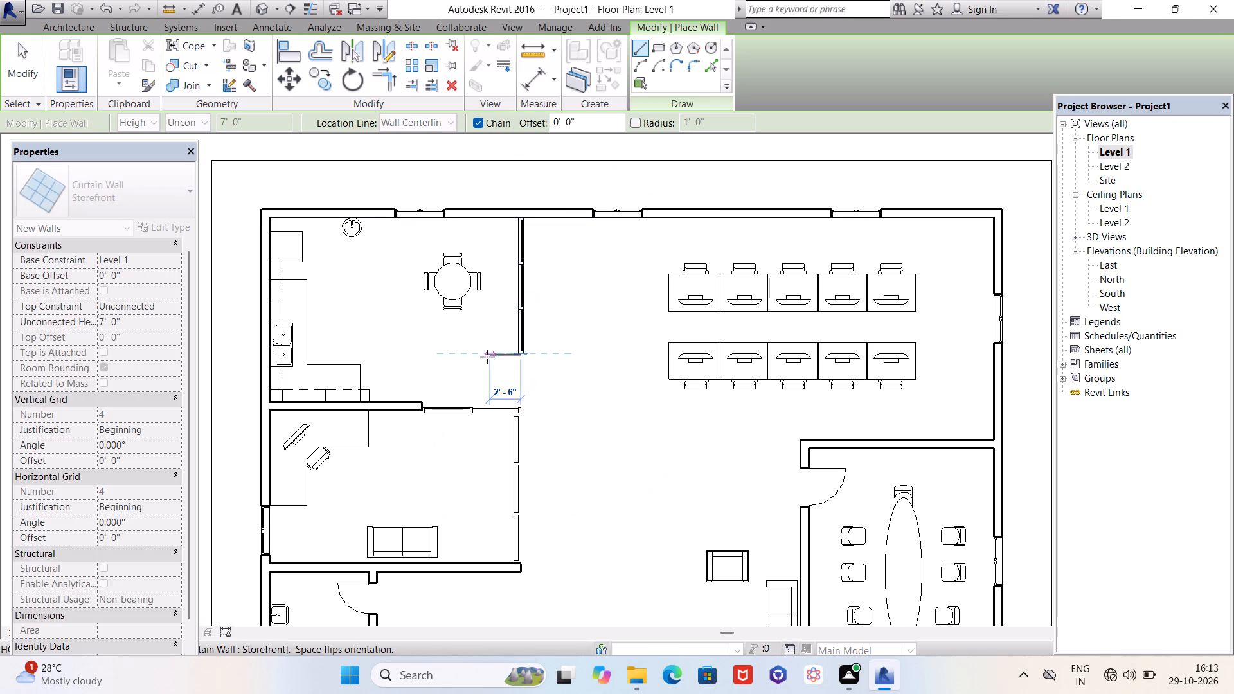
key("Escape")
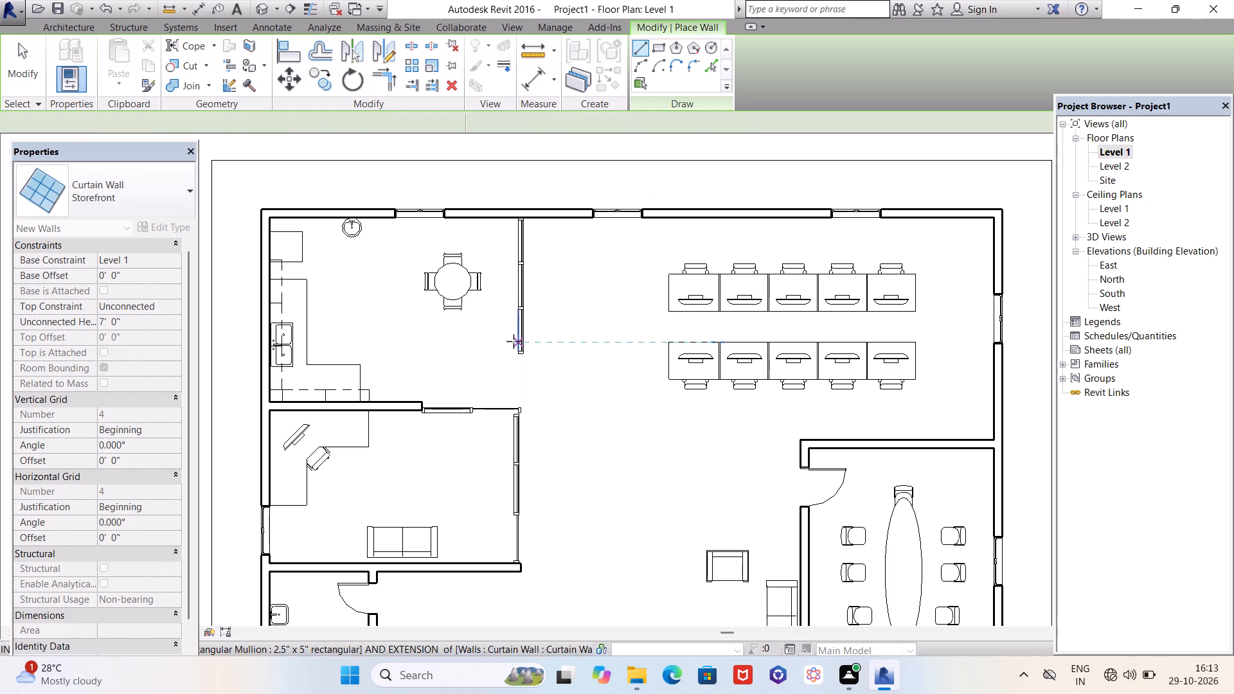
left_click(519, 341)
key("Escape")
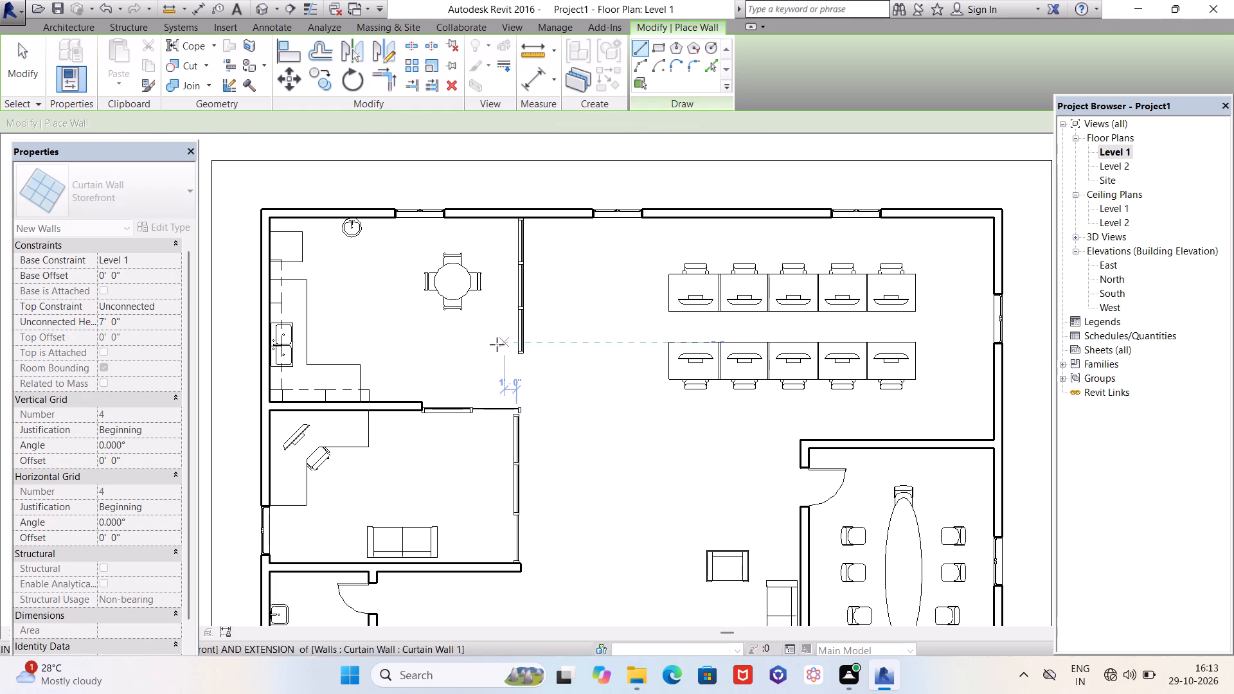
Set the unconnected height of the Storefront curtain wall between the dining table and the workstations to 10'.
key("Escape")
left_click(524, 341)
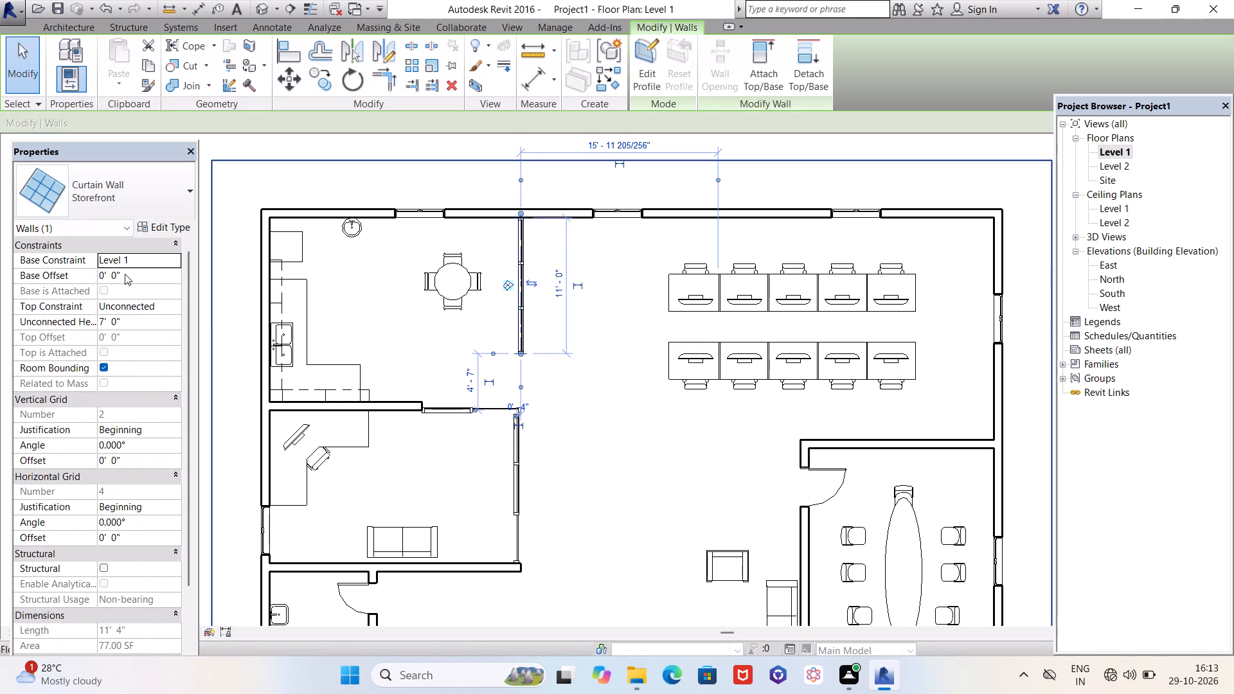
double_click(131, 323)
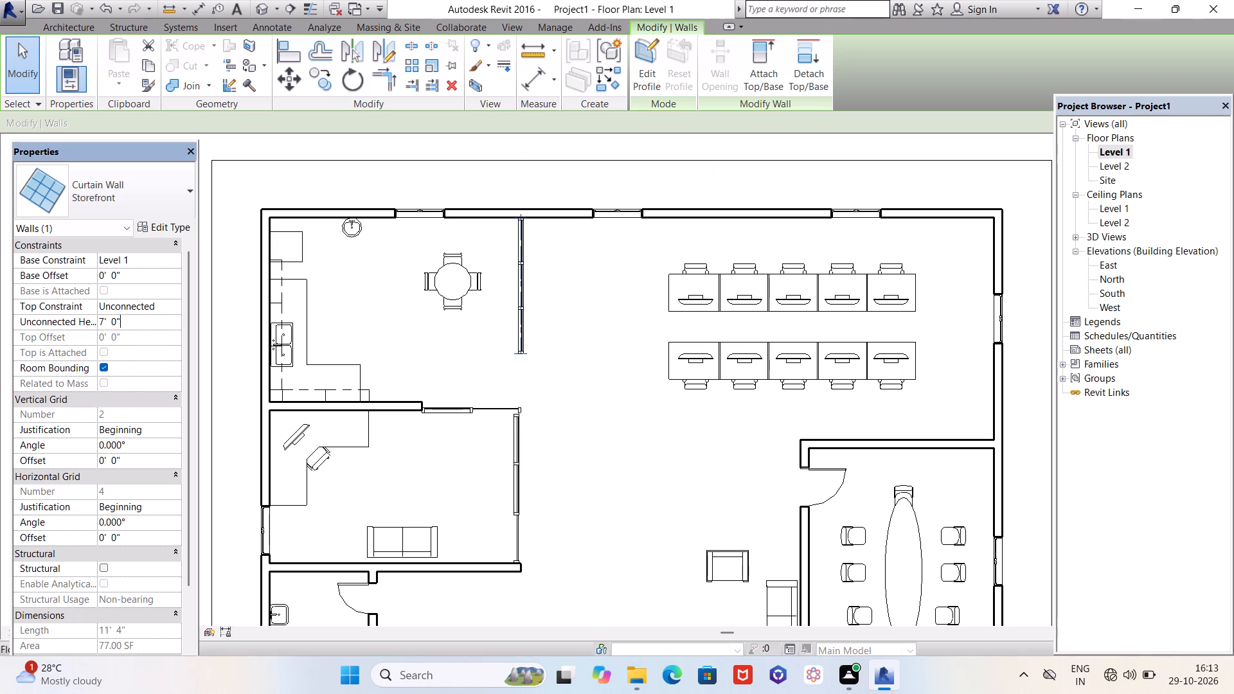
left_click_drag(131, 323, 98, 322)
type("10'")
key("Return")
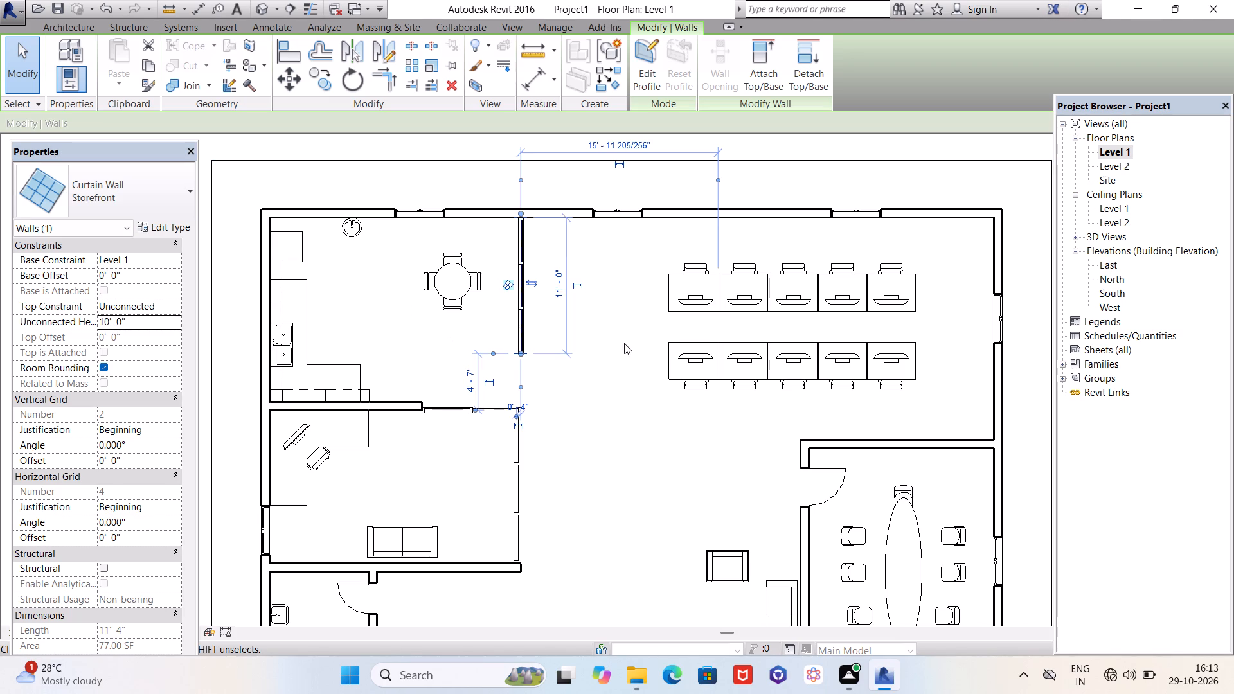
key("Escape")
Examine the Storefront partition beside the dining area and the surrounding rooms in 3D from several angles.
scroll(552, 336, "down", 4)
scroll(711, 447, "up", 2)
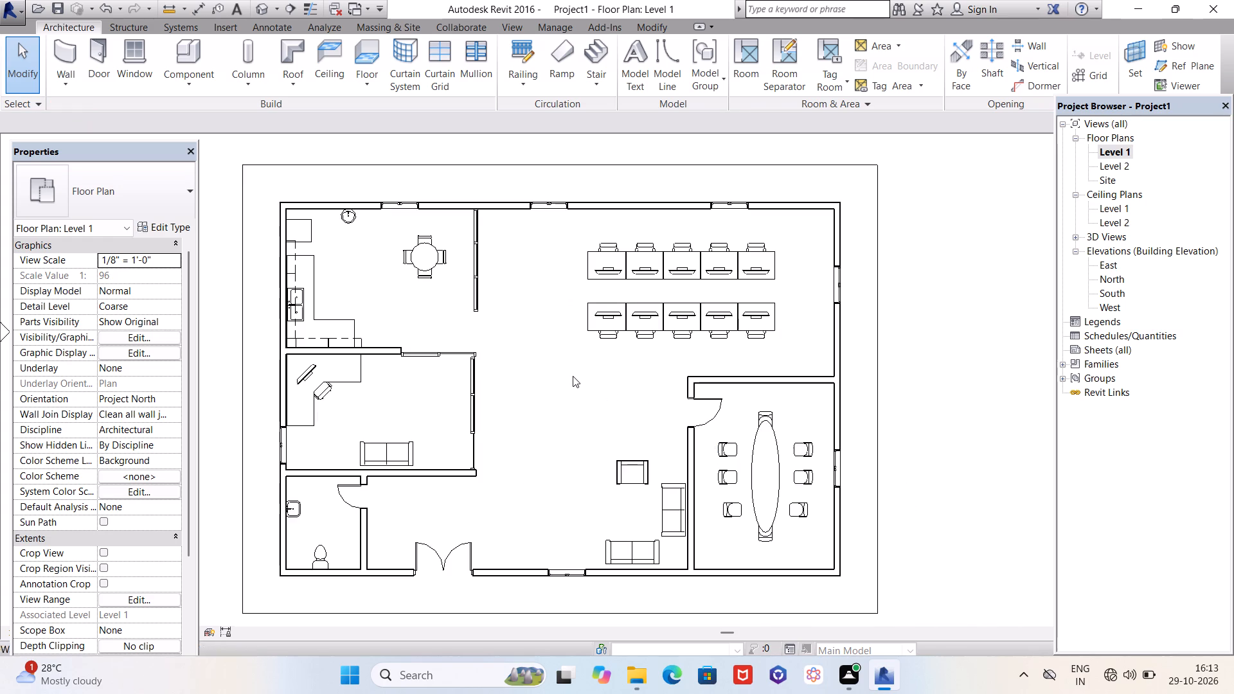
scroll(573, 376, "down", 2)
scroll(573, 376, "up", 2)
scroll(575, 375, "down", 1)
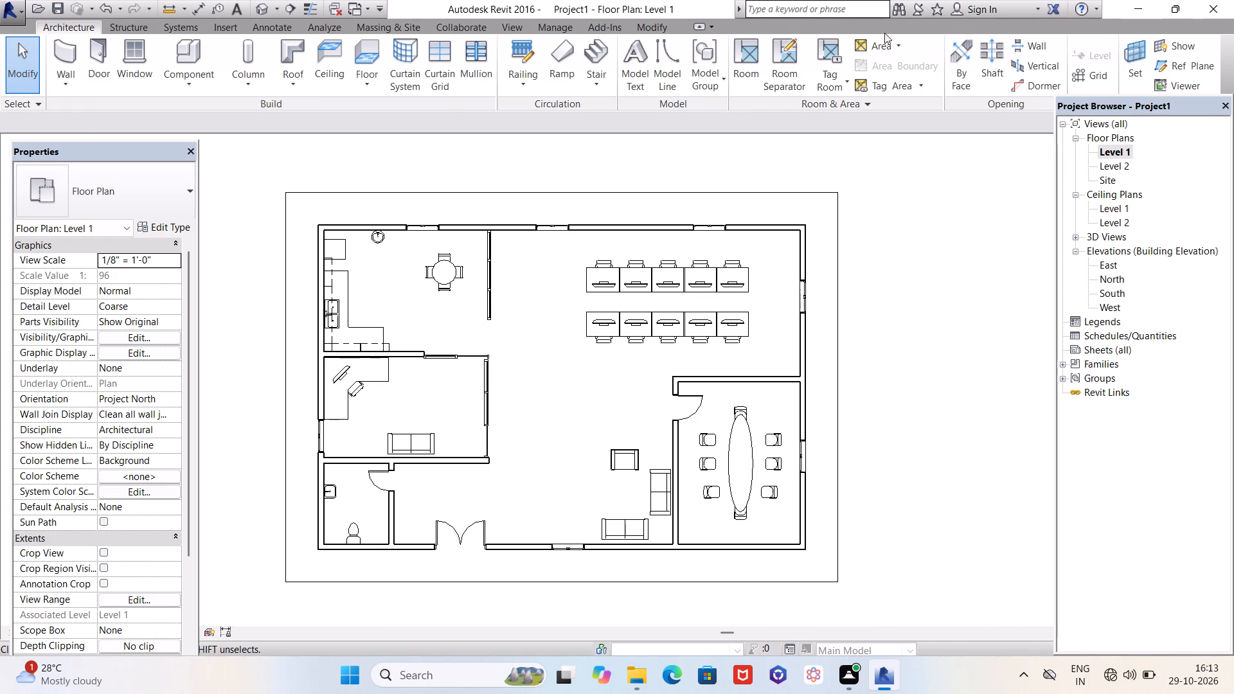
left_click(264, 8)
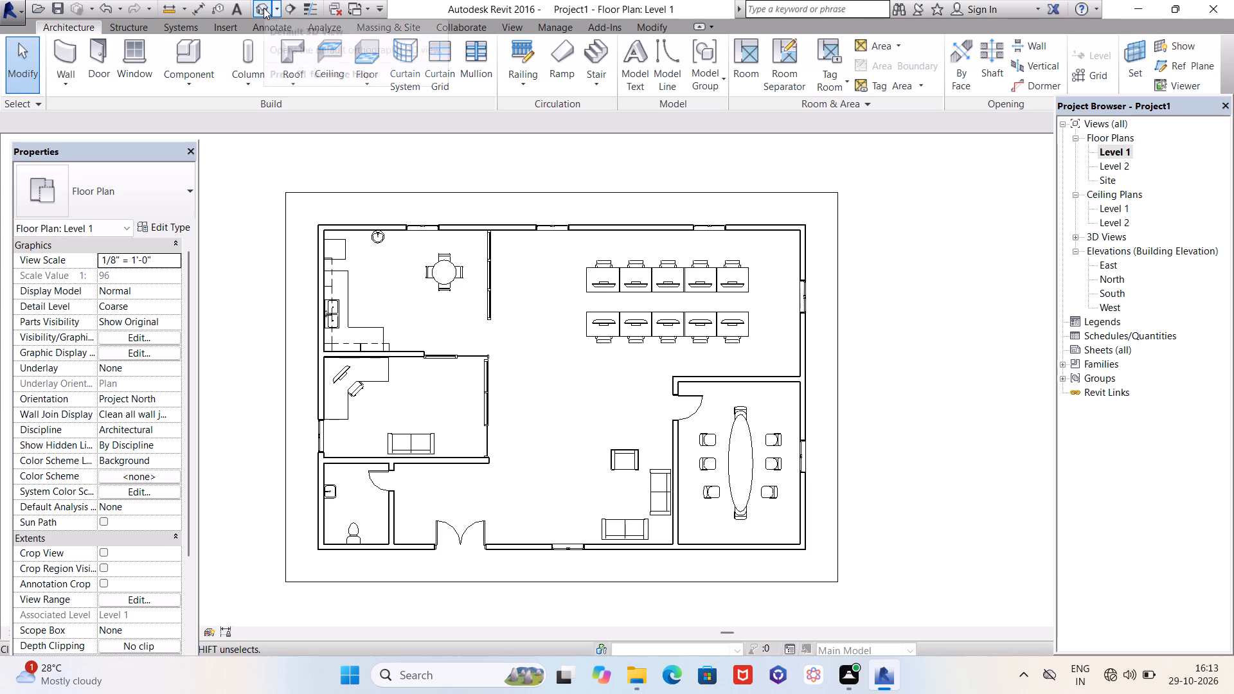
scroll(468, 305, "down", 4)
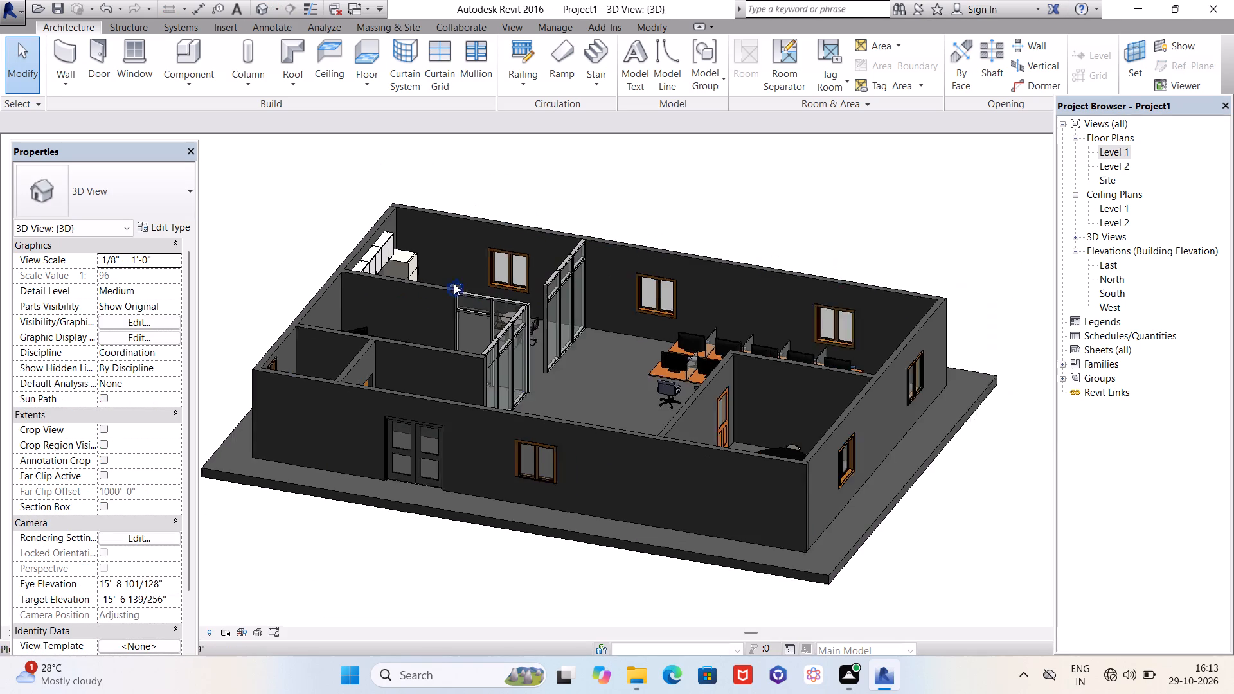
middle_click_drag(687, 325, 530, 357, "shift")
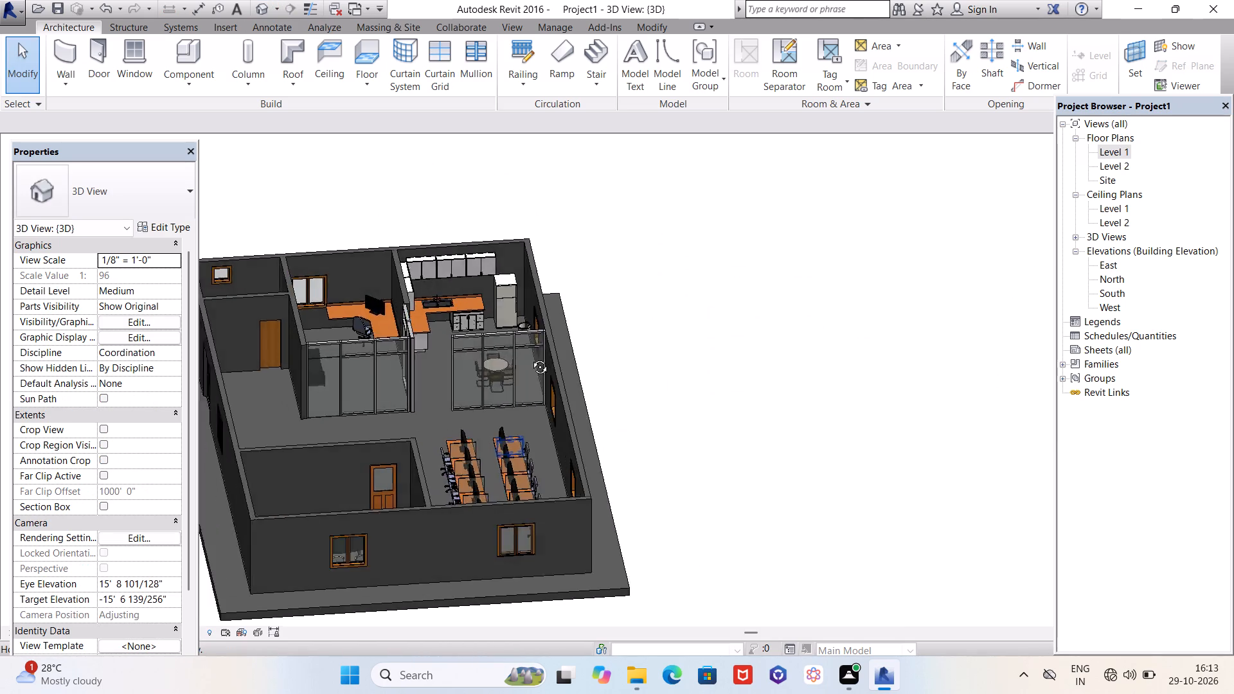
middle_click_drag(530, 357, 884, 285, "shift")
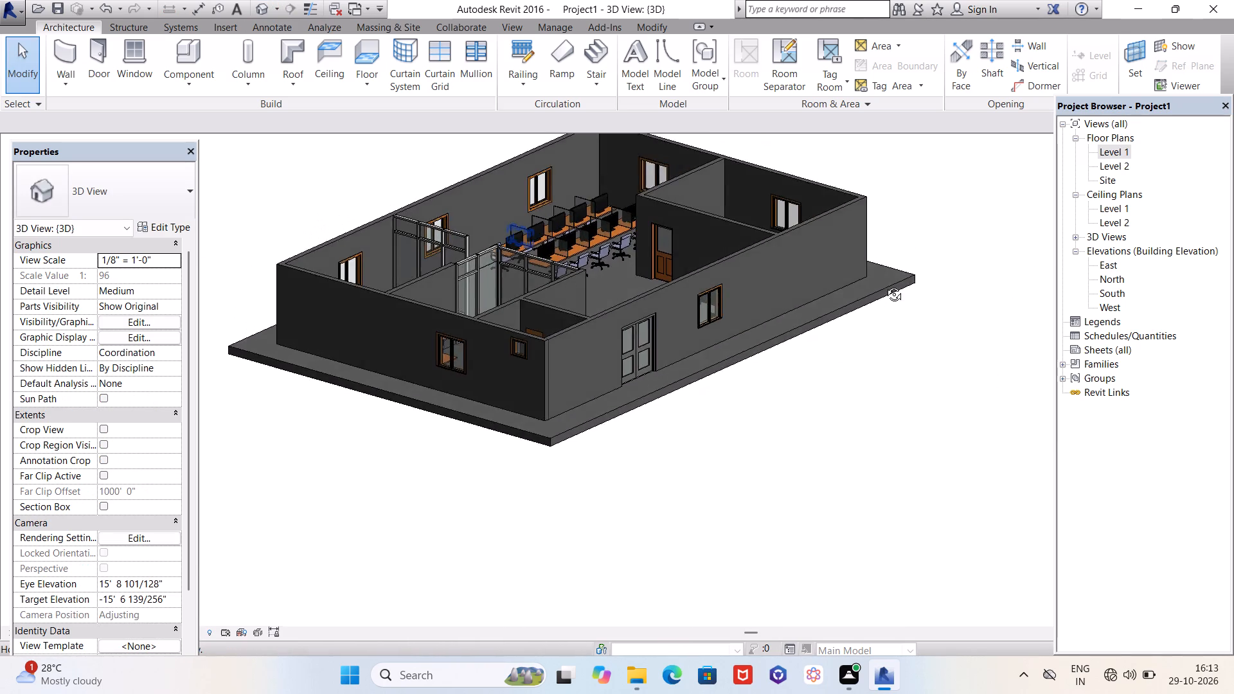
middle_click_drag(884, 285, 587, 414, "shift")
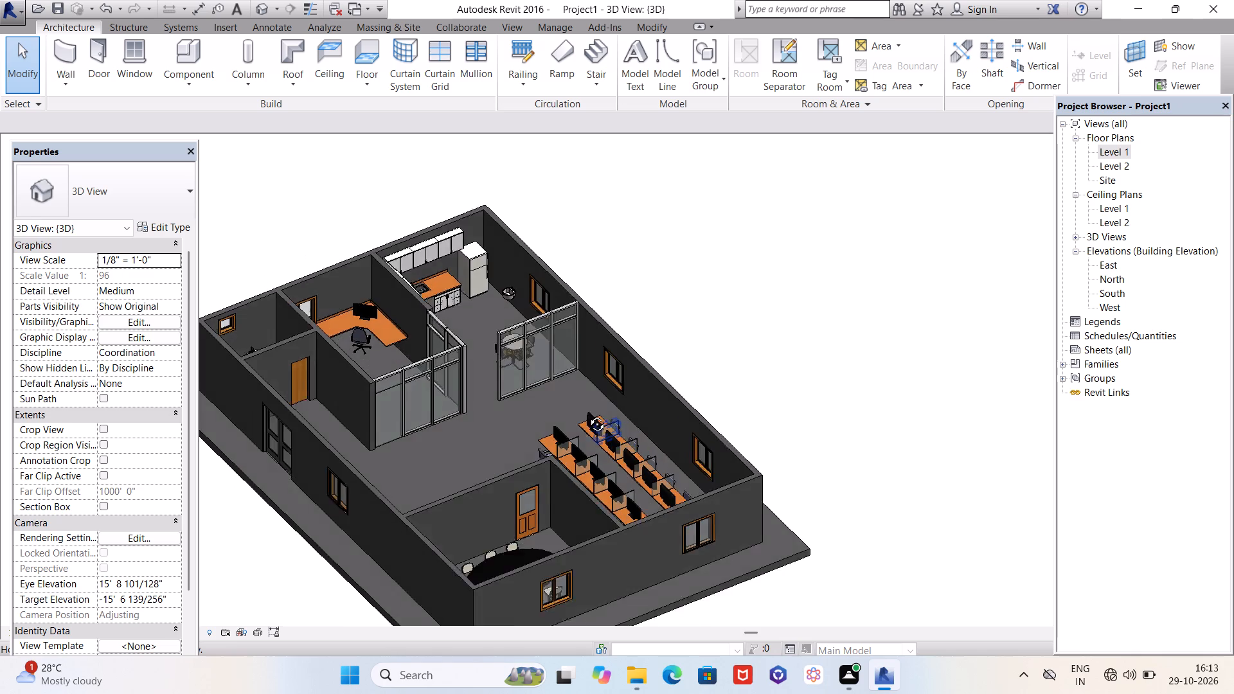
middle_click_drag(587, 414, 634, 381, "shift")
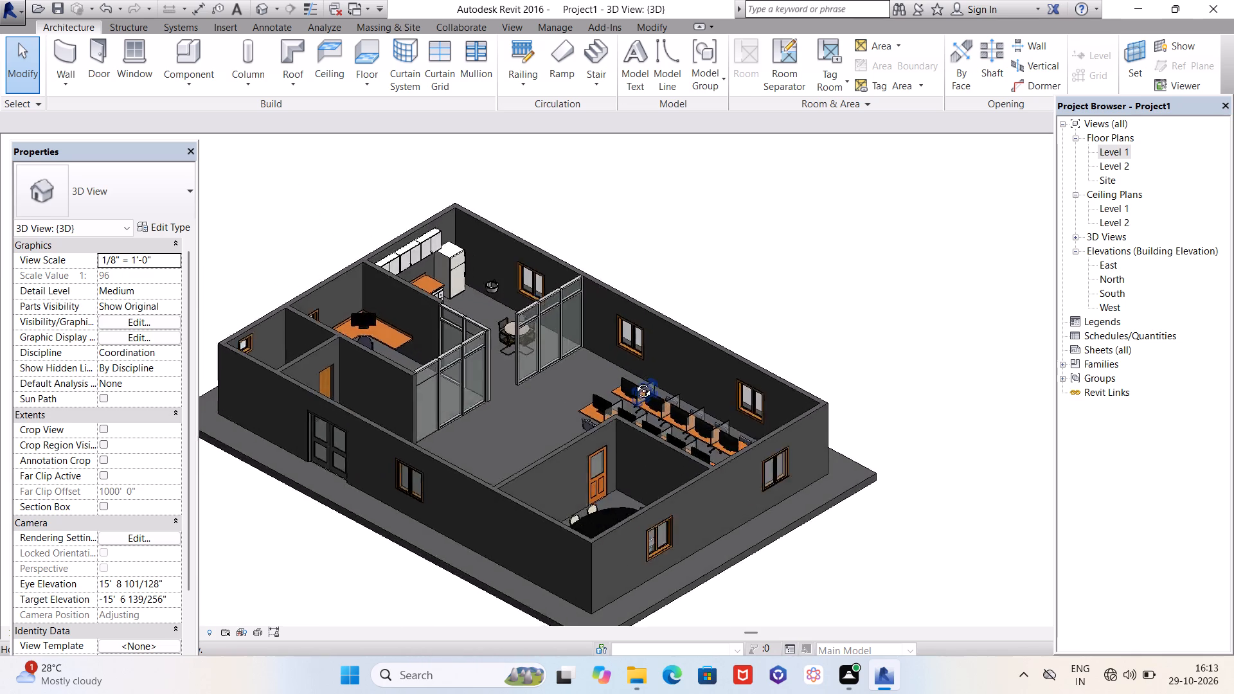
middle_click_drag(634, 381, 905, 245, "shift")
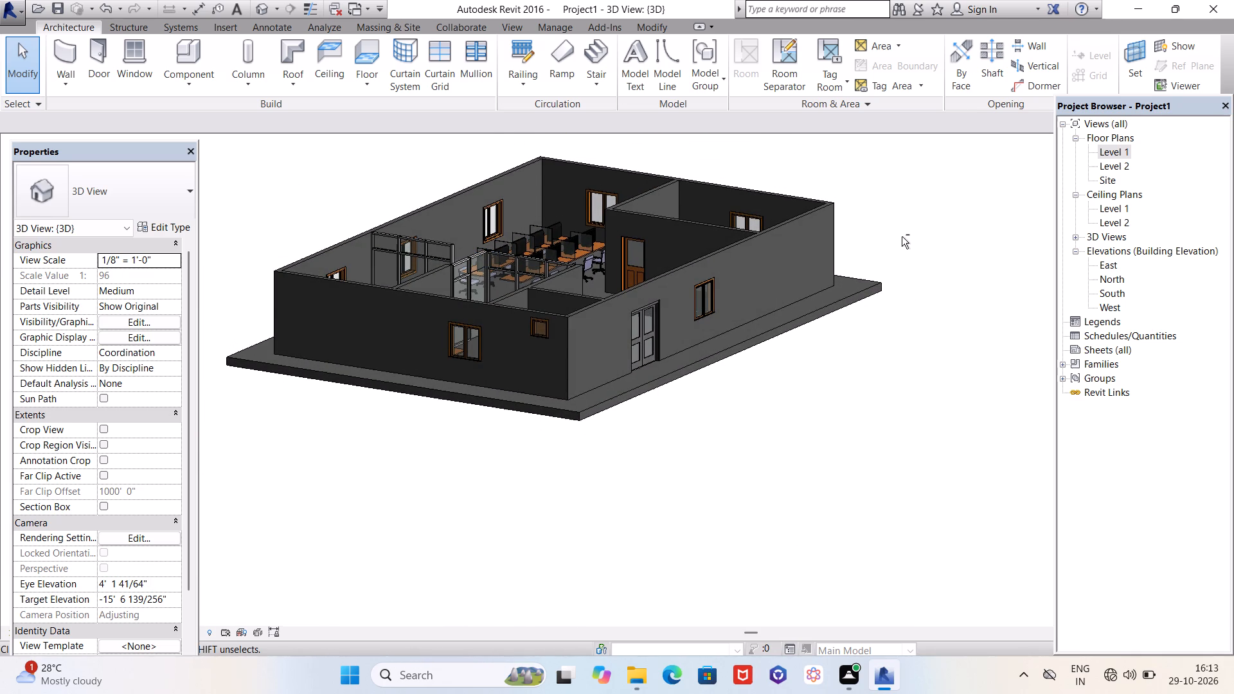
middle_click_drag(895, 236, 618, 309, "shift")
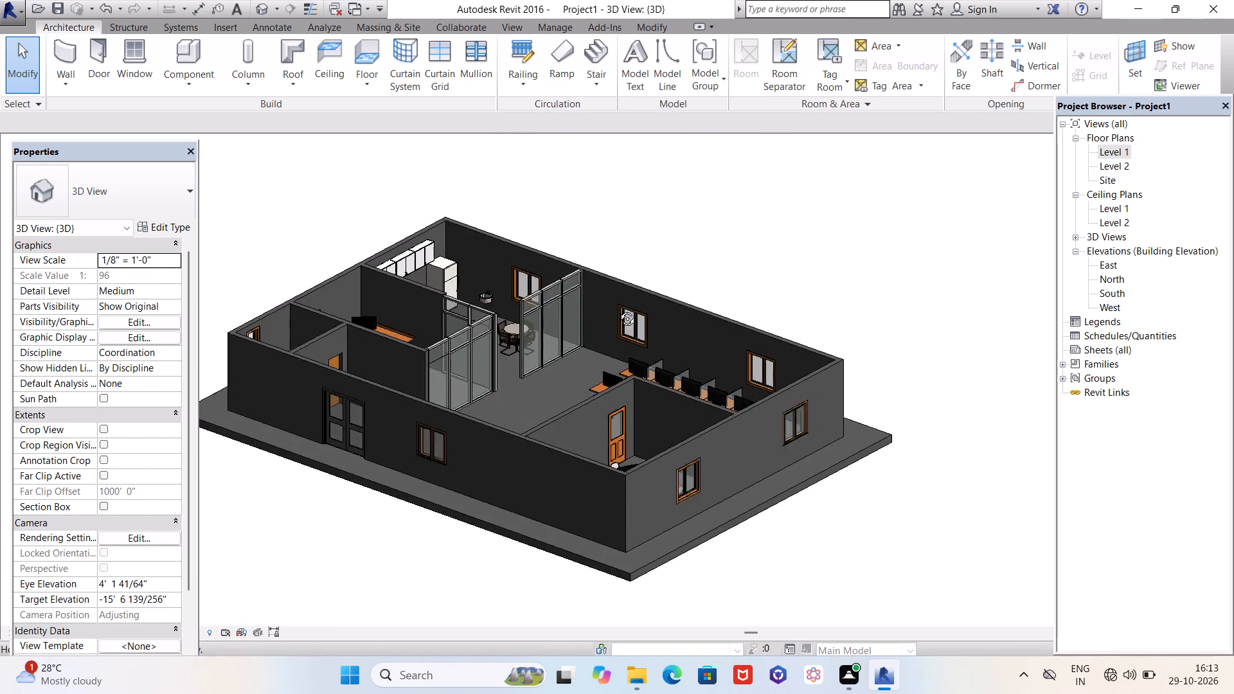
middle_click_drag(618, 309, 469, 355, "shift")
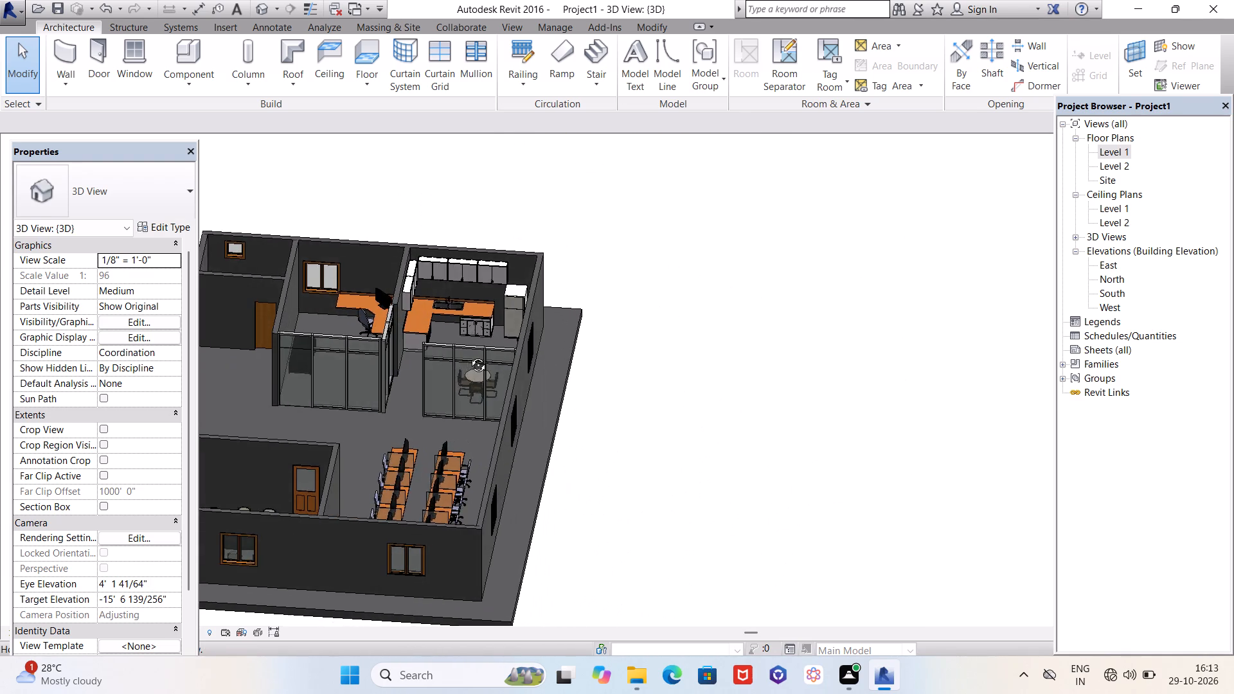
middle_click_drag(469, 355, 816, 393, "shift")
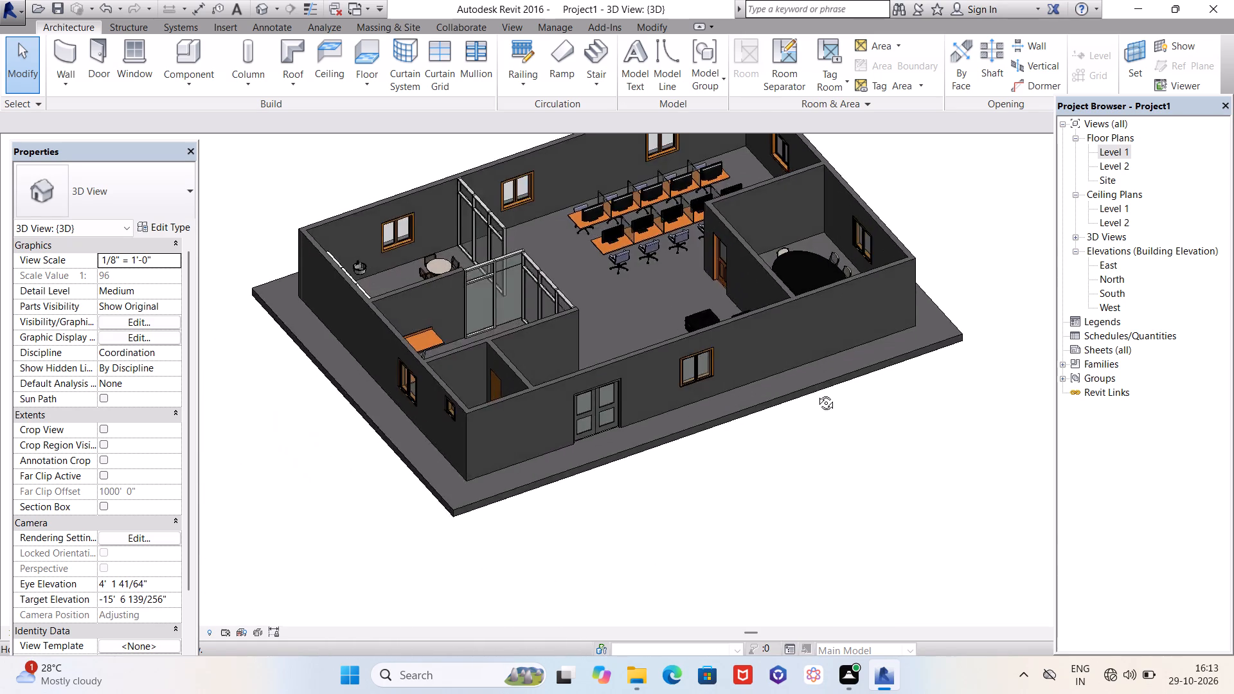
middle_click_drag(816, 393, 729, 499, "shift")
scroll(445, 351, "down", 3)
scroll(428, 282, "up", 4)
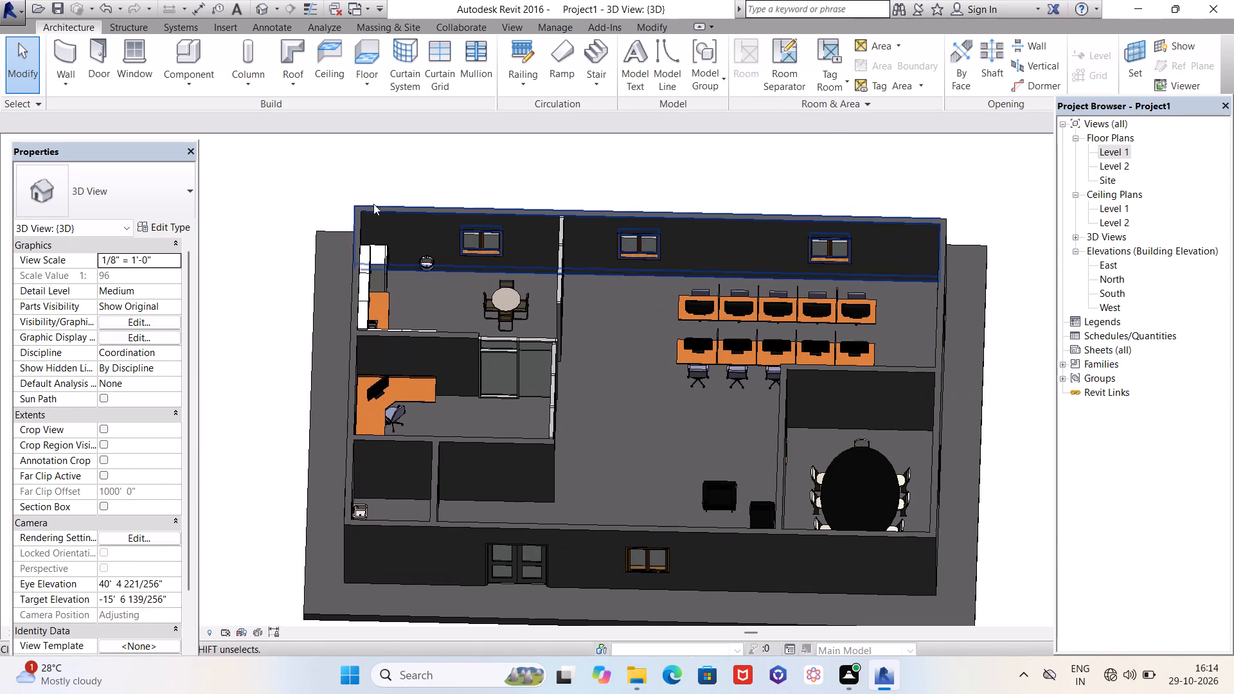
Capture a screen snip of the whole Level 1 floor plan.
double_click(1116, 150)
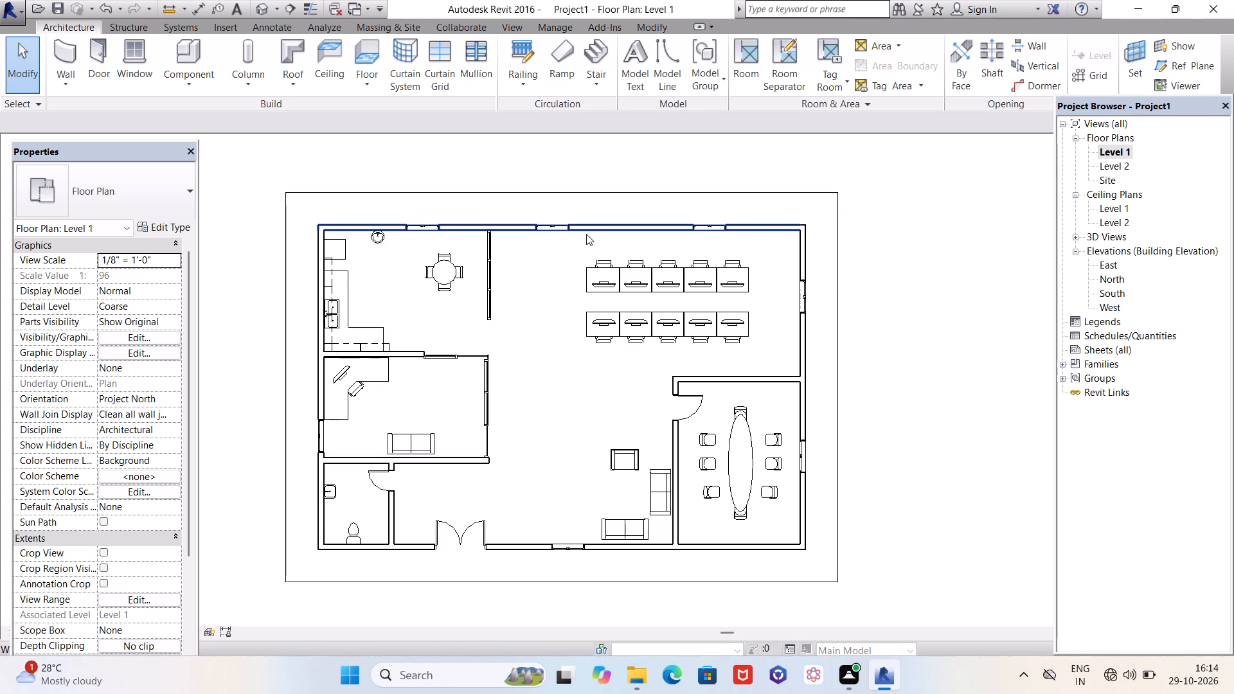
key("Print")
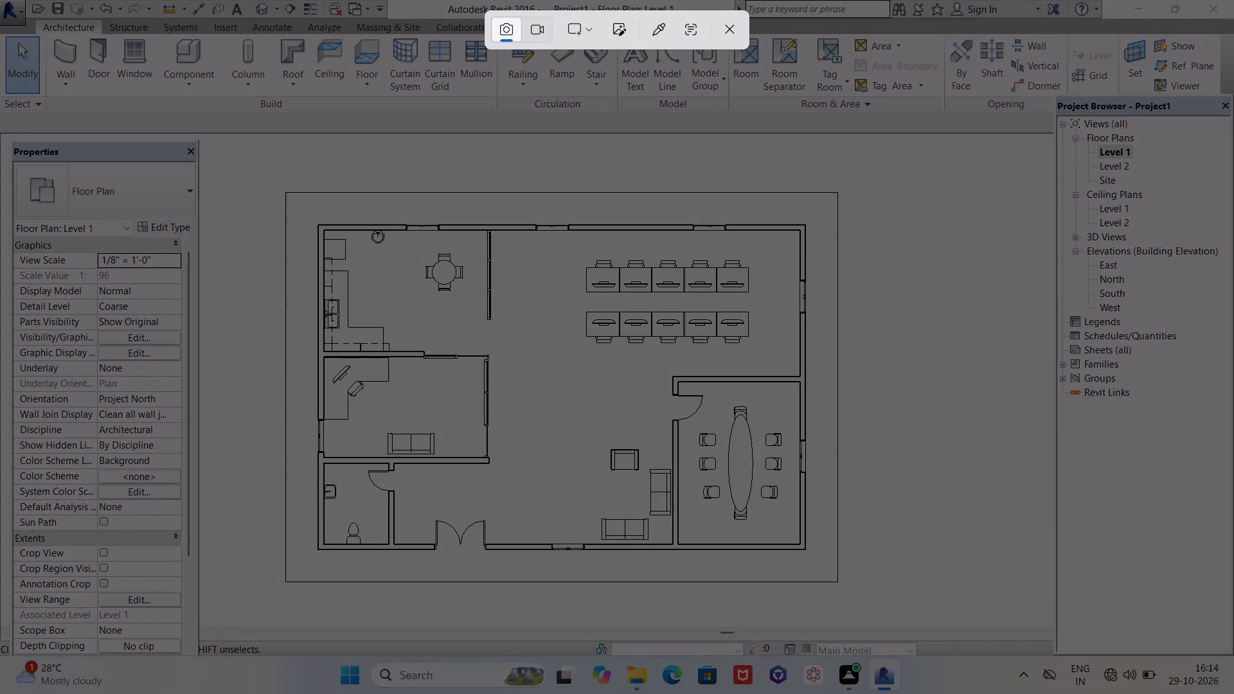
left_click_drag(236, 157, 904, 614)
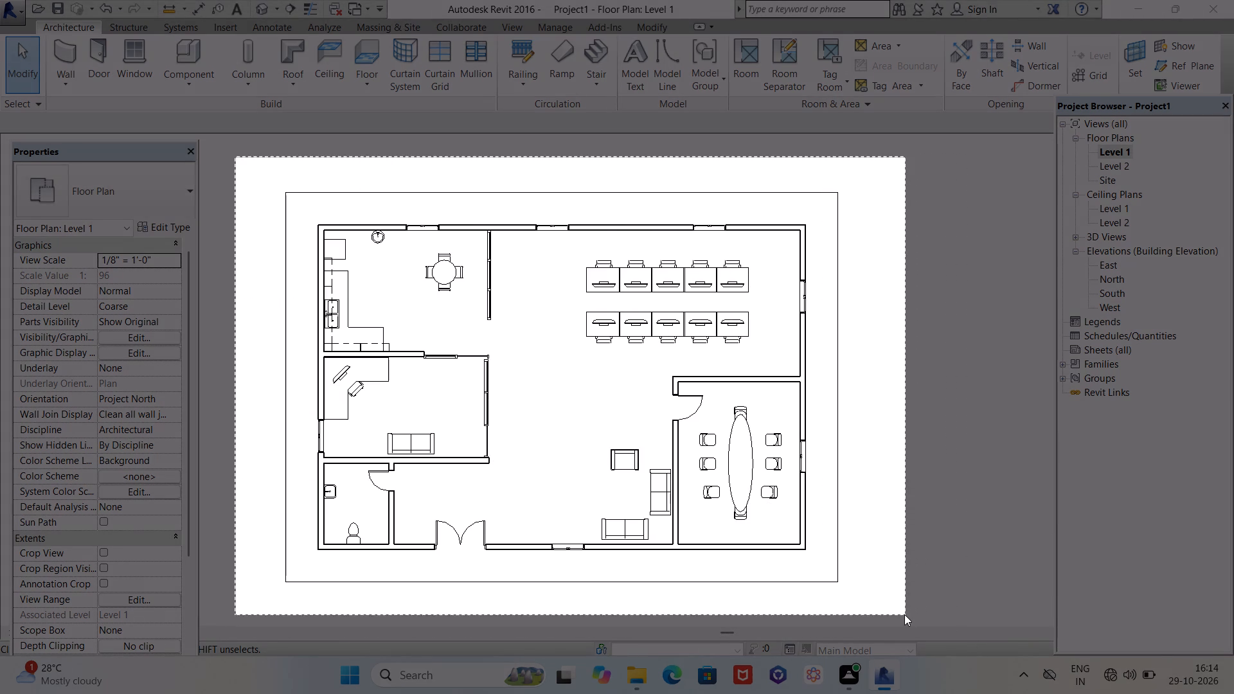
left_click_drag(904, 614, 884, 609)
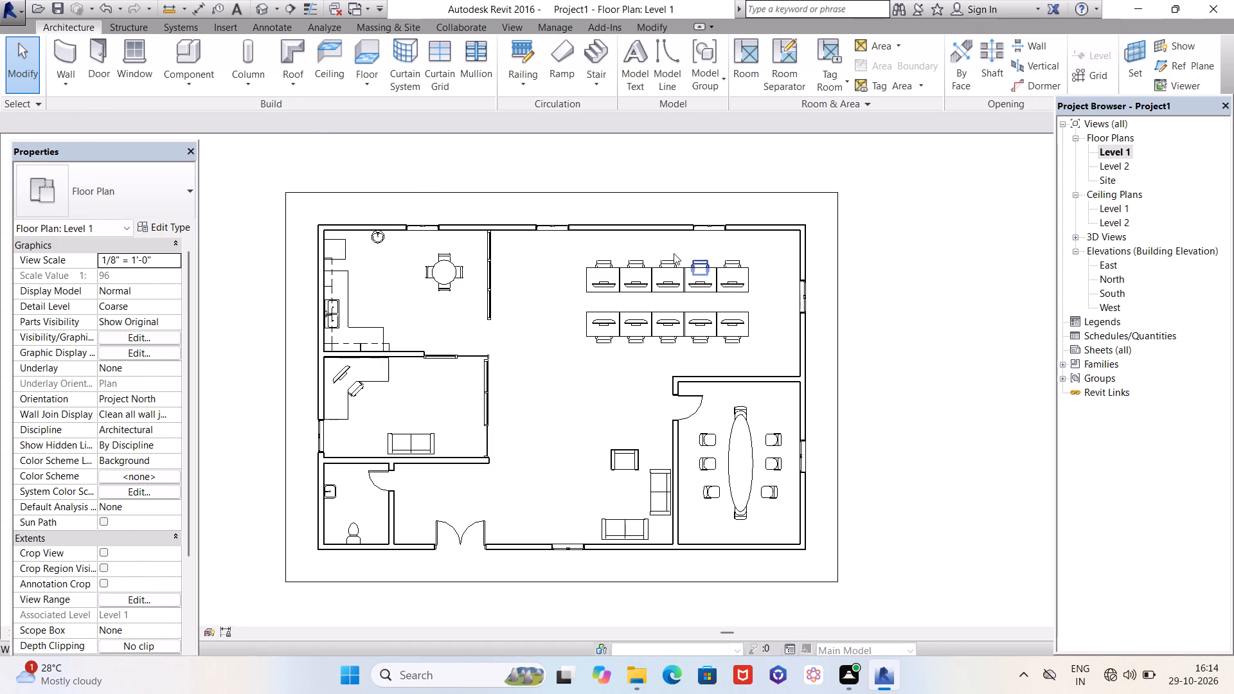
In the 3D view, open the material choice for the Structure [1] layer of the long rear exterior wall's Generic - 8" type.
scroll(627, 306, "down", 1)
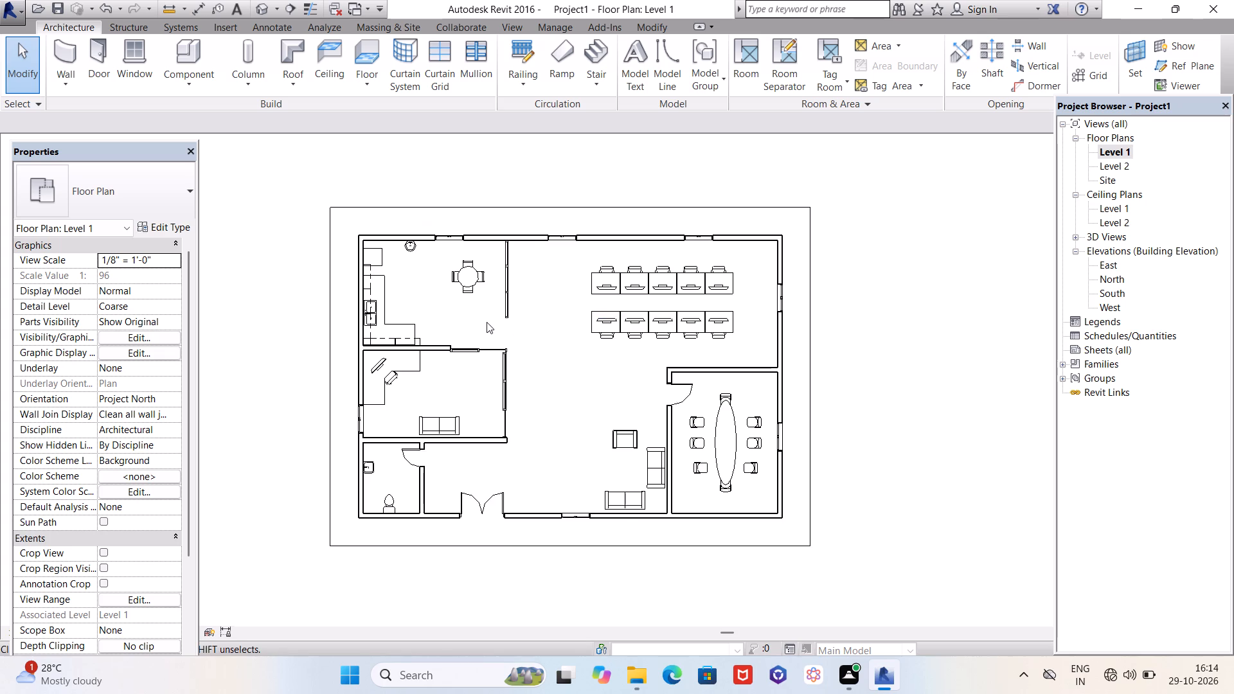
scroll(487, 322, "up", 2)
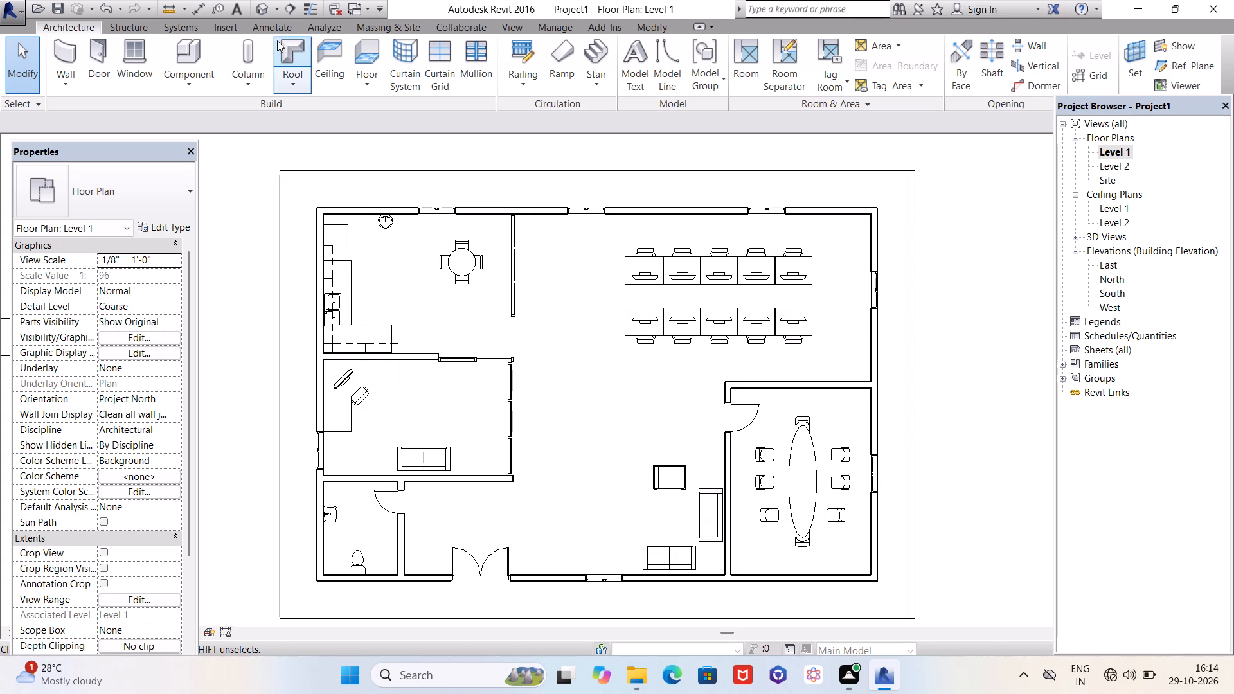
left_click(256, 13)
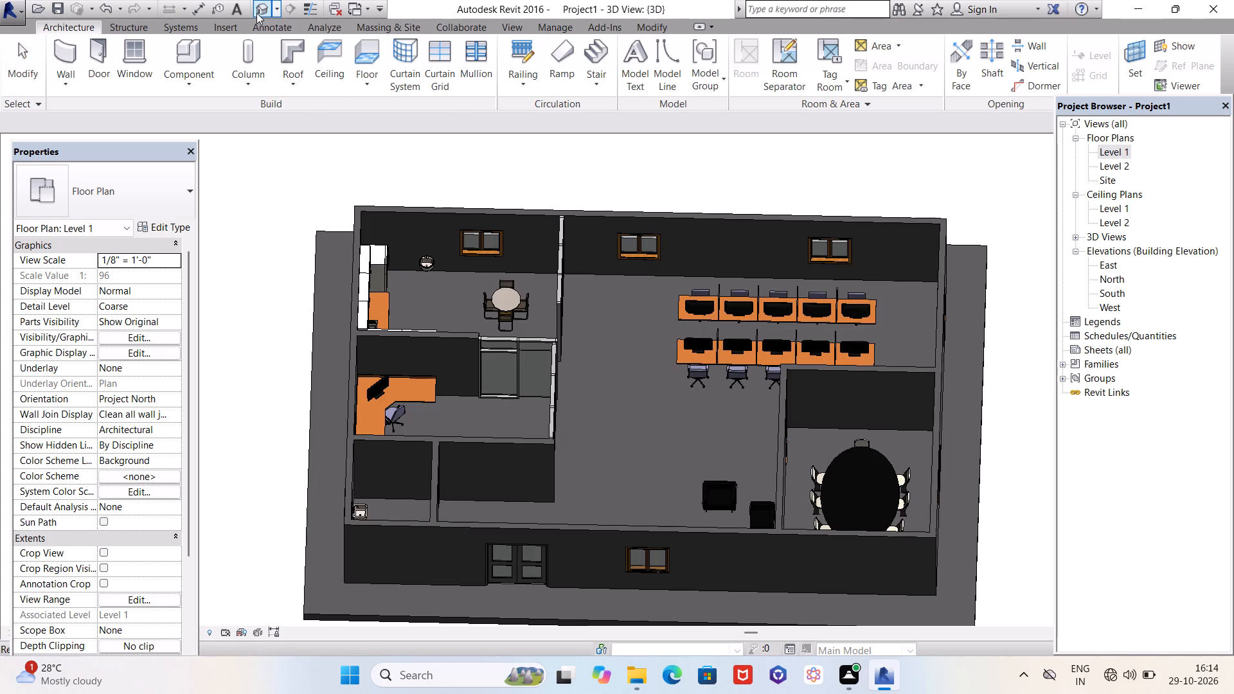
left_click(723, 220)
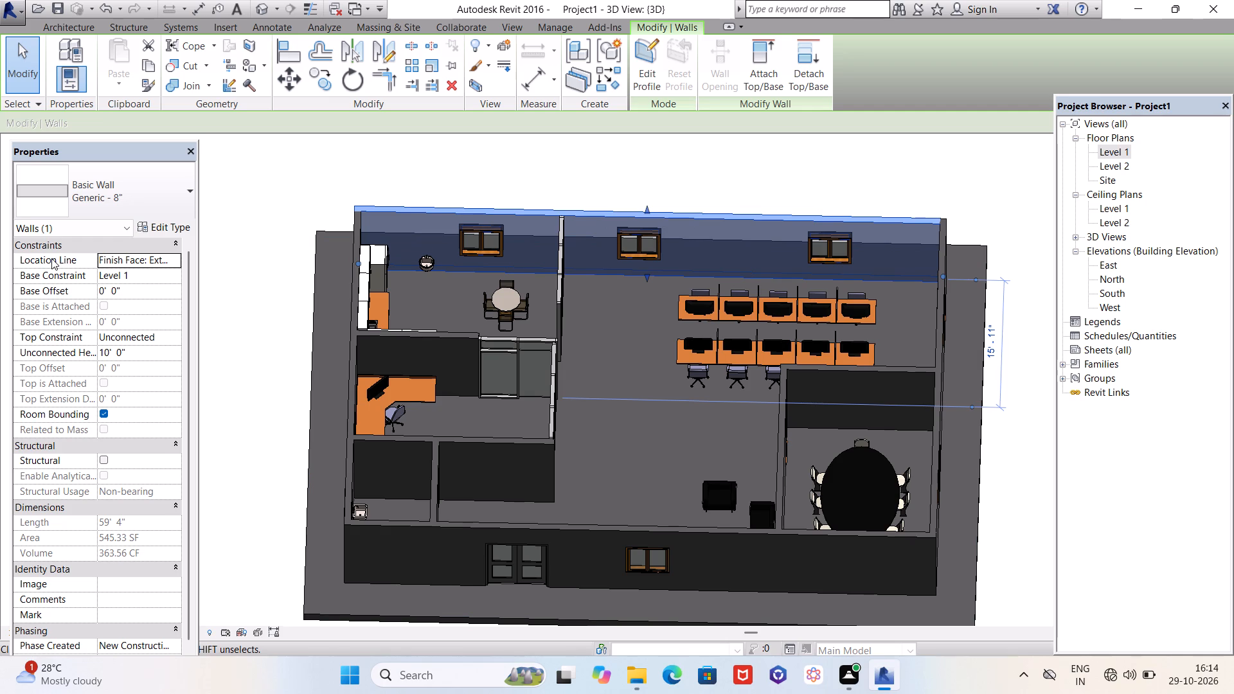
left_click(174, 224)
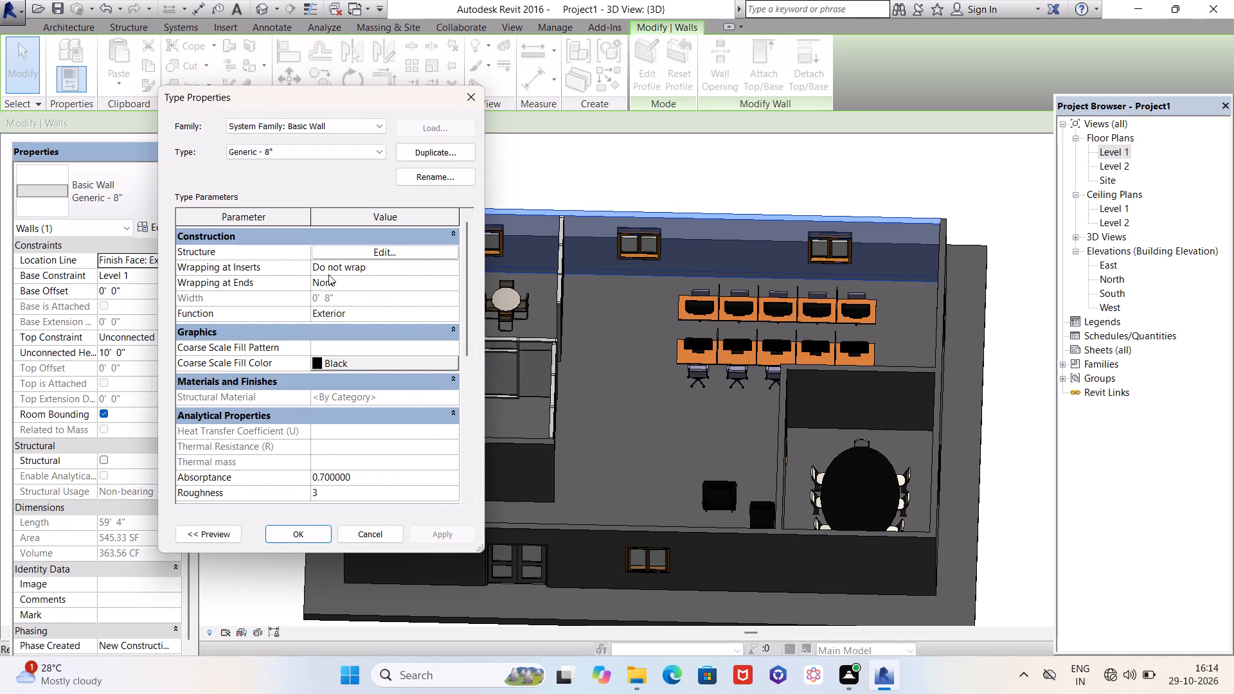
left_click(381, 250)
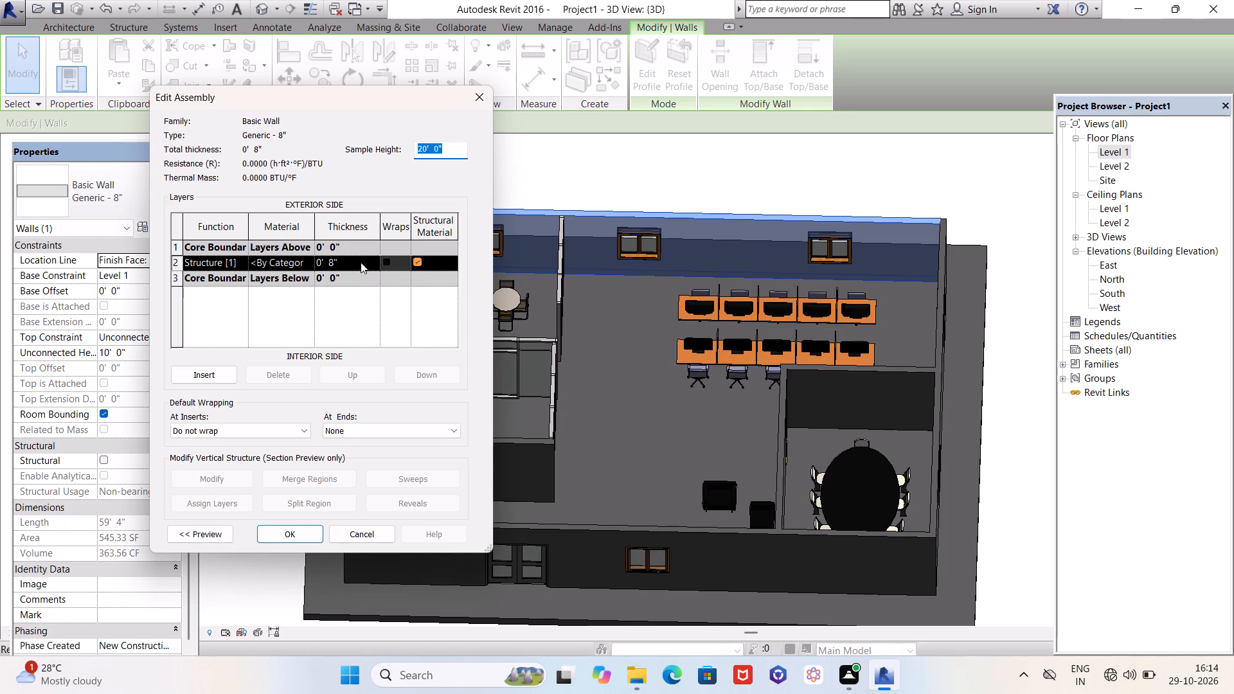
left_click(306, 260)
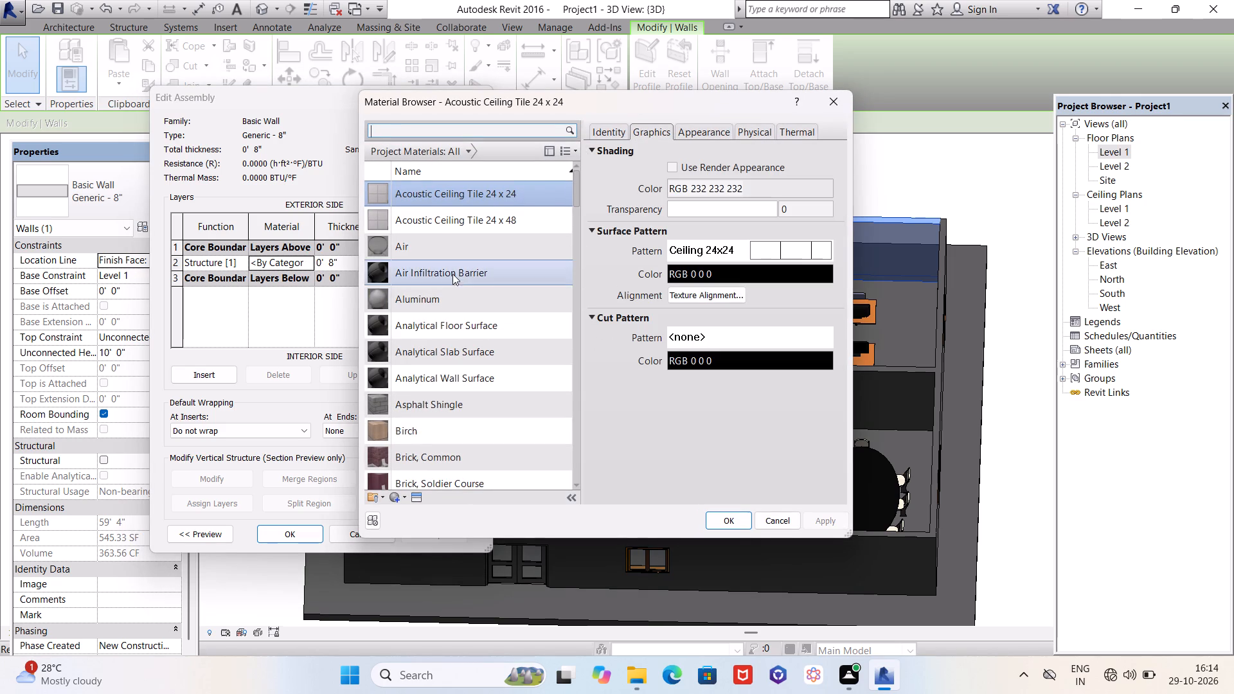
Create a new material named WALL 1 and assign it to the Structure [1] layer of the Generic - 8" wall.
left_click(397, 499)
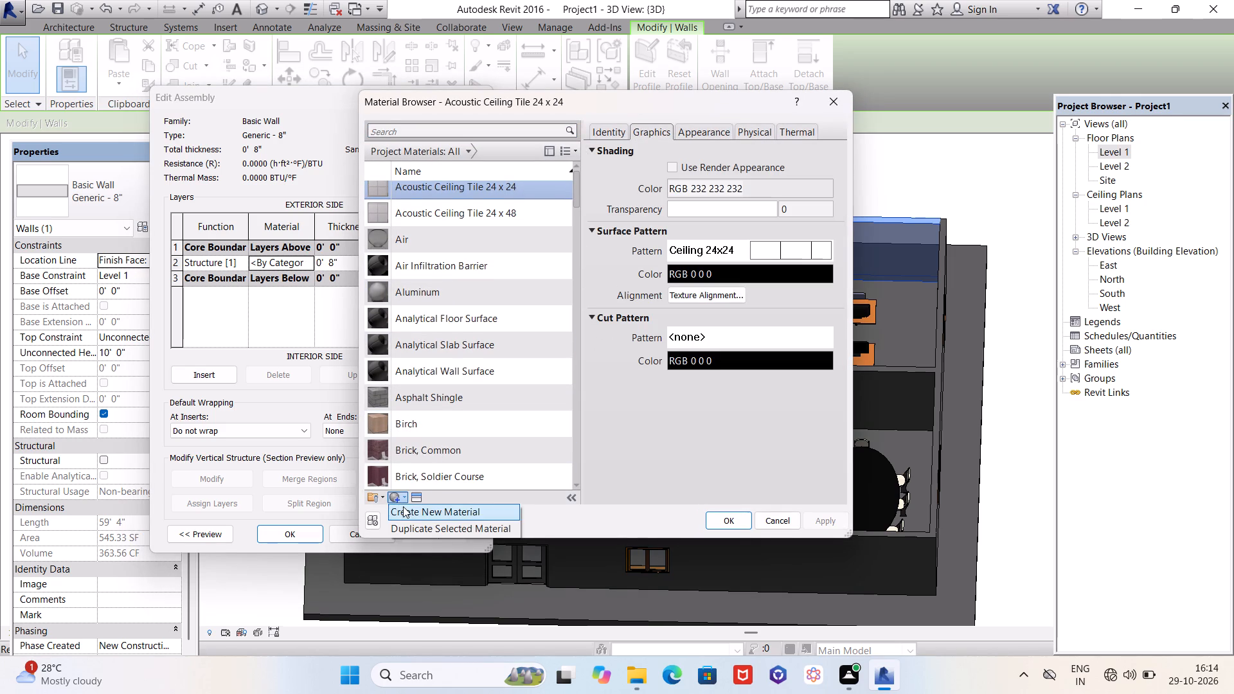
left_click(403, 506)
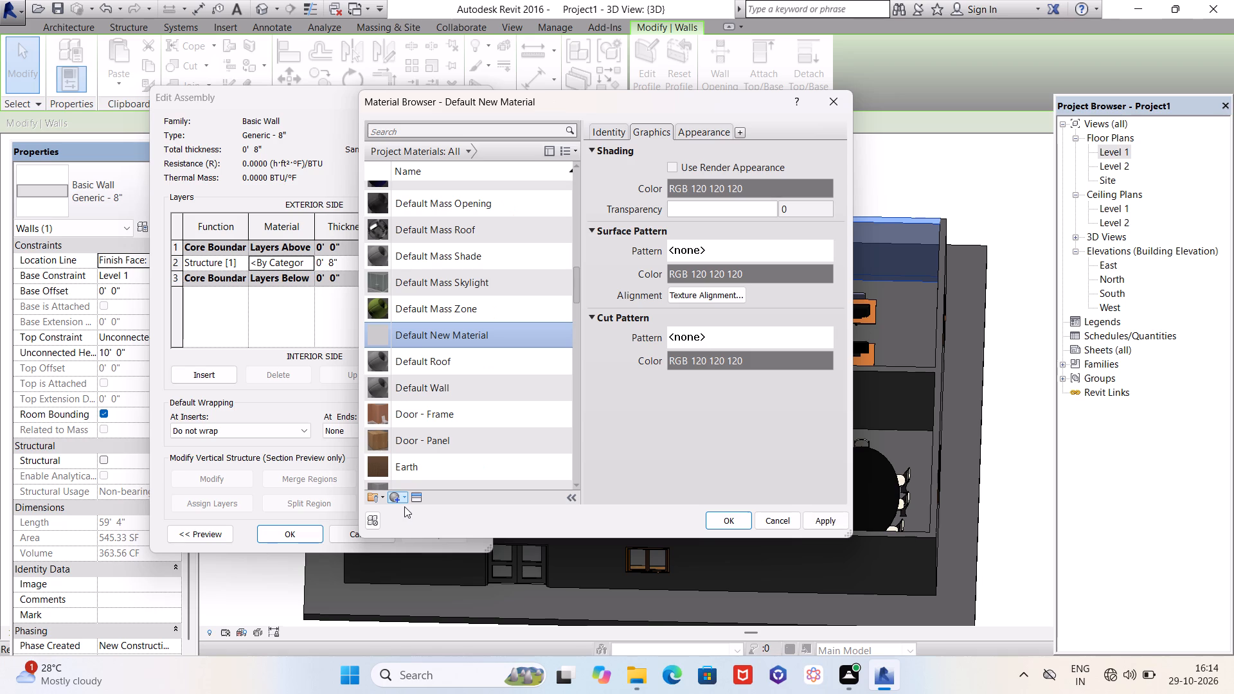
type("WALL")
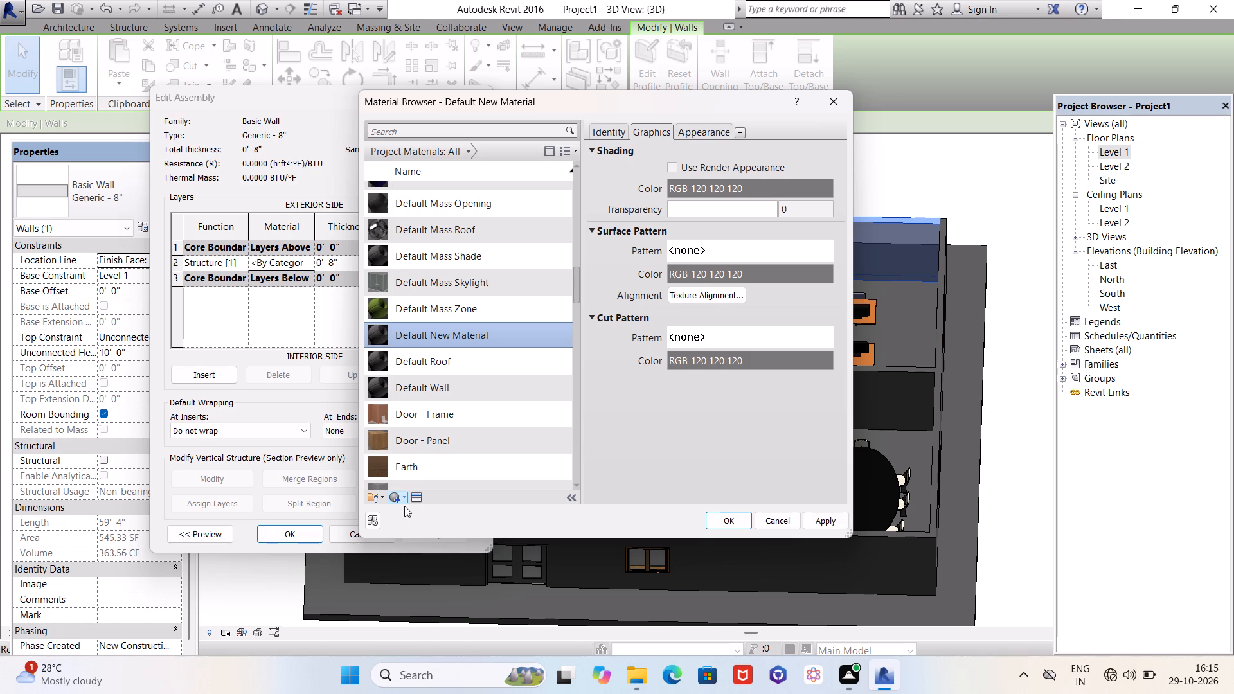
key("space")
right_click(436, 335)
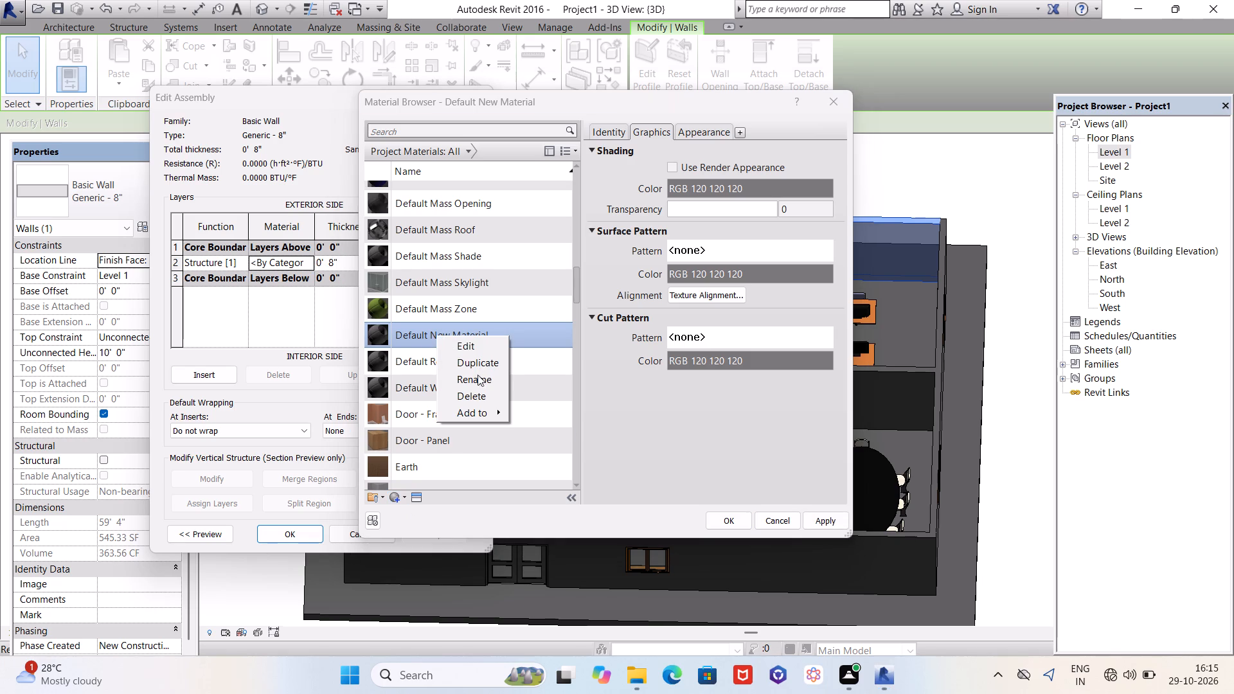
left_click(481, 385)
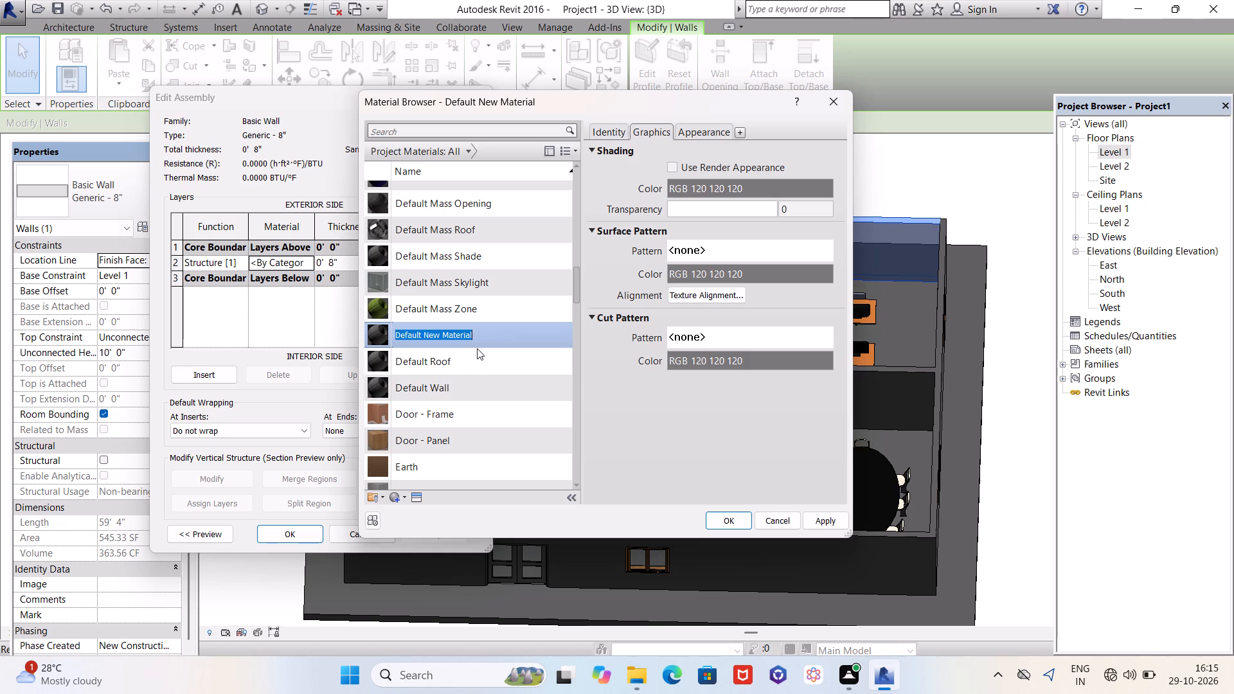
type("WALL")
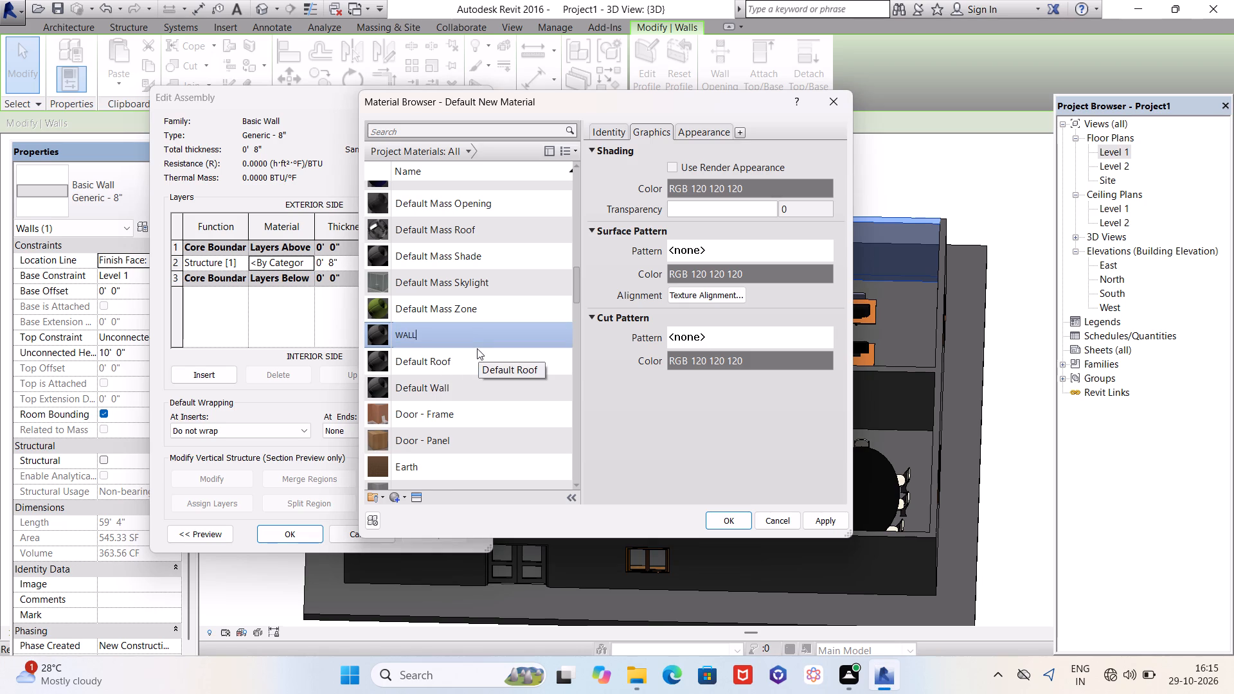
key("space")
type("1")
left_click(731, 520)
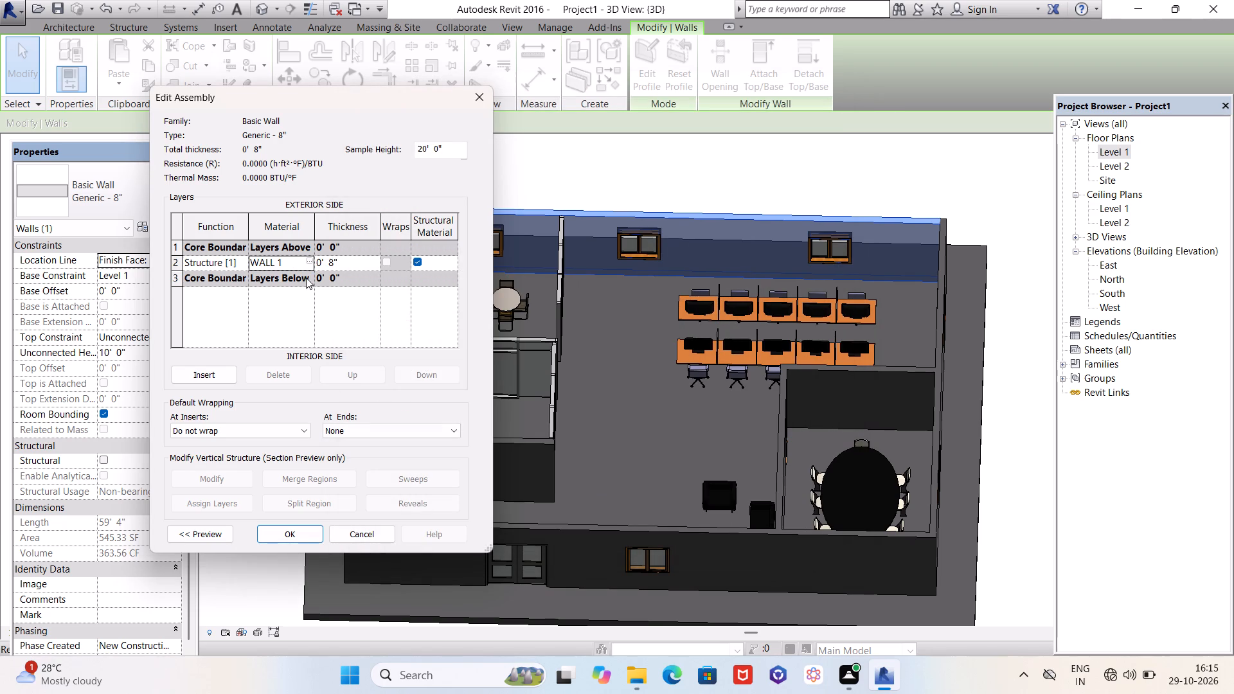
Search the appearance assets for WALL and give the WALL 1 material the Wheat appearance from the library's Wall Paint category.
left_click(311, 260)
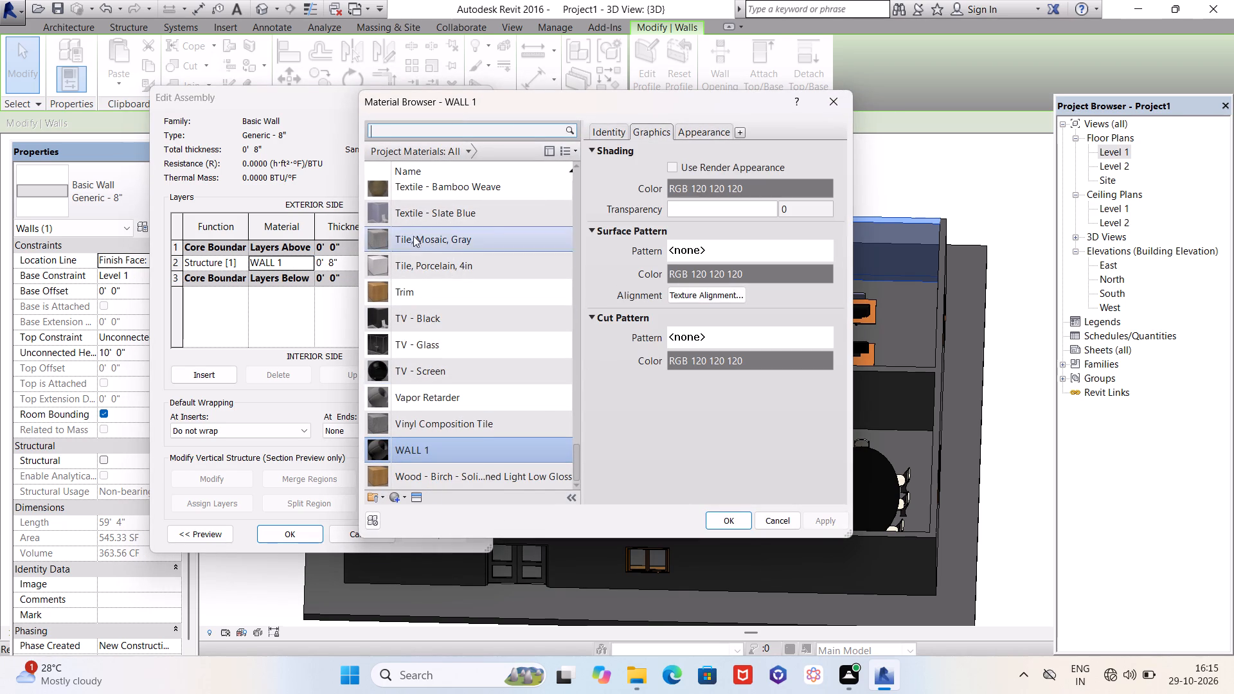
left_click(413, 500)
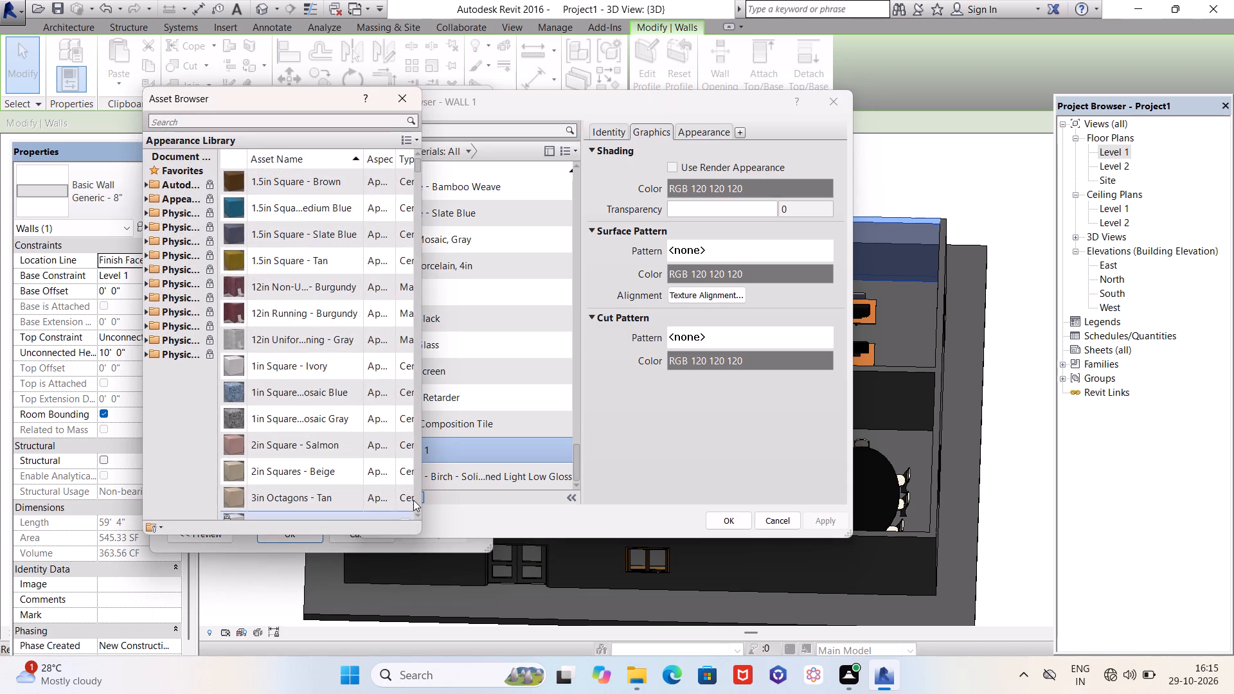
left_click(251, 127)
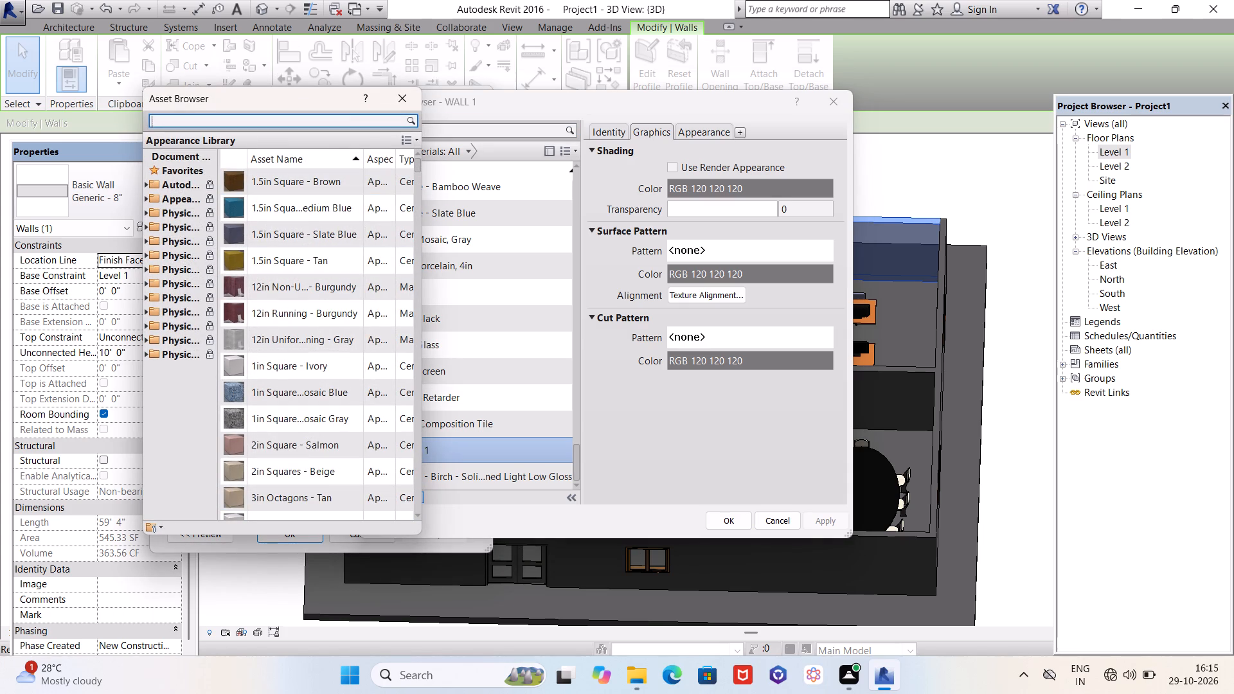
type("WALL")
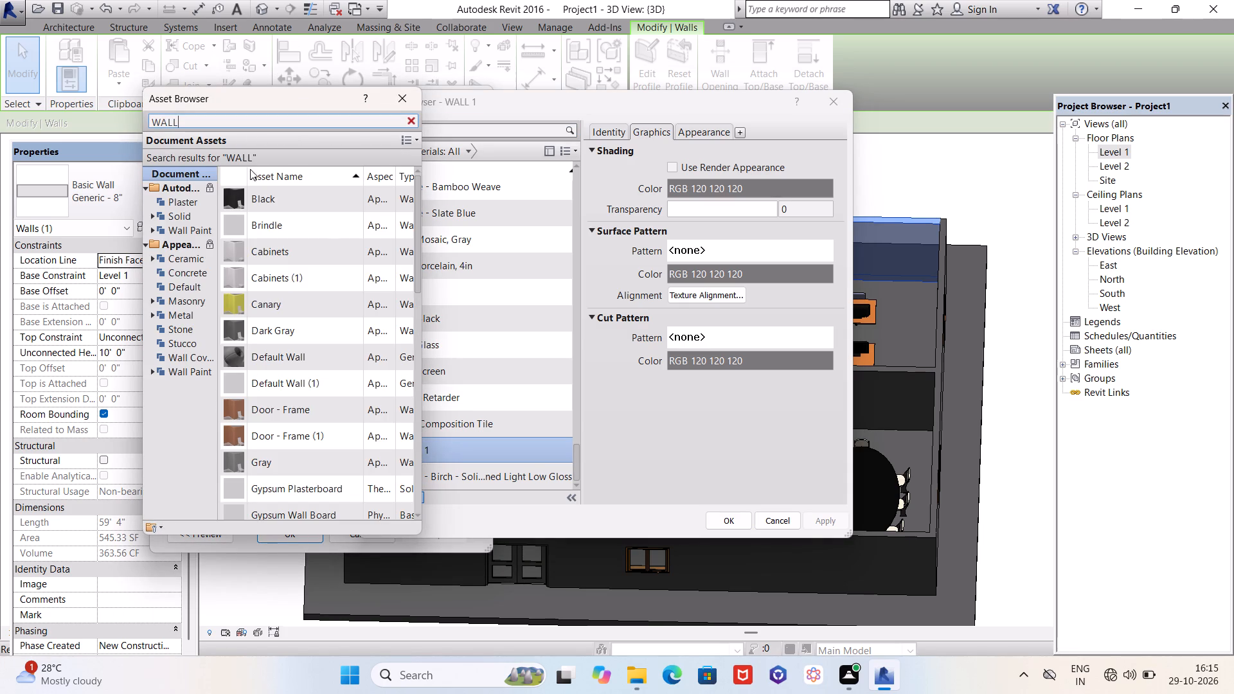
left_click(188, 368)
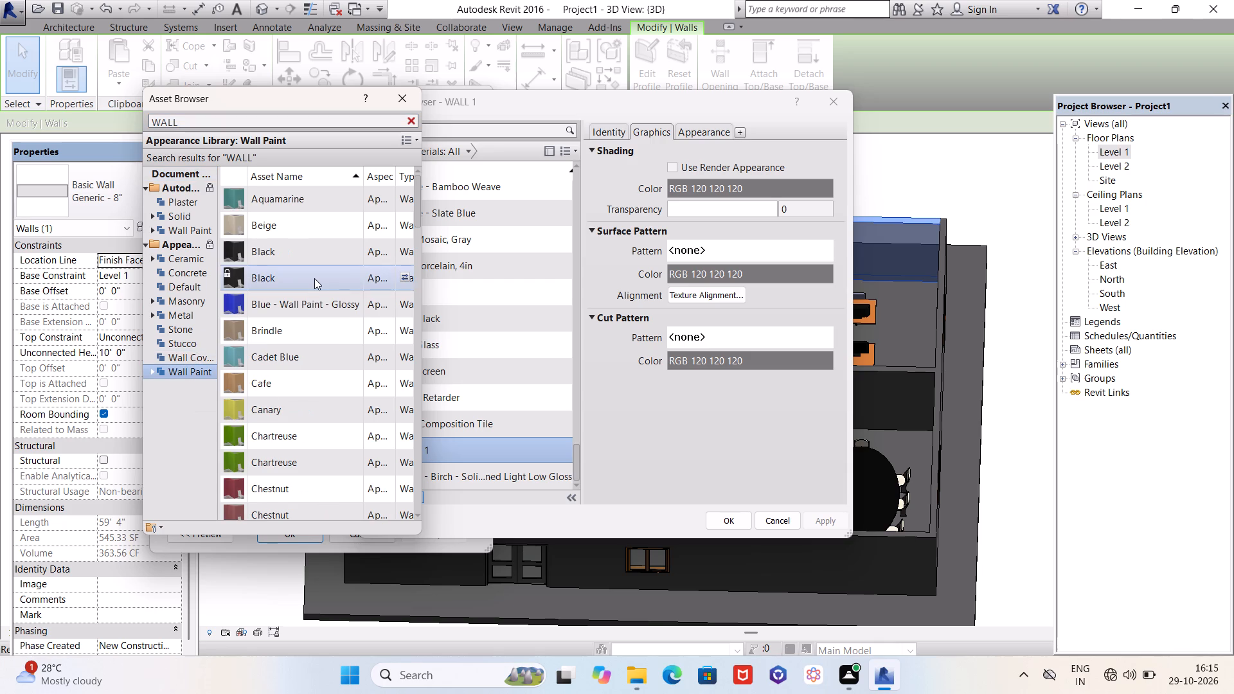
scroll(314, 286, "down", 2)
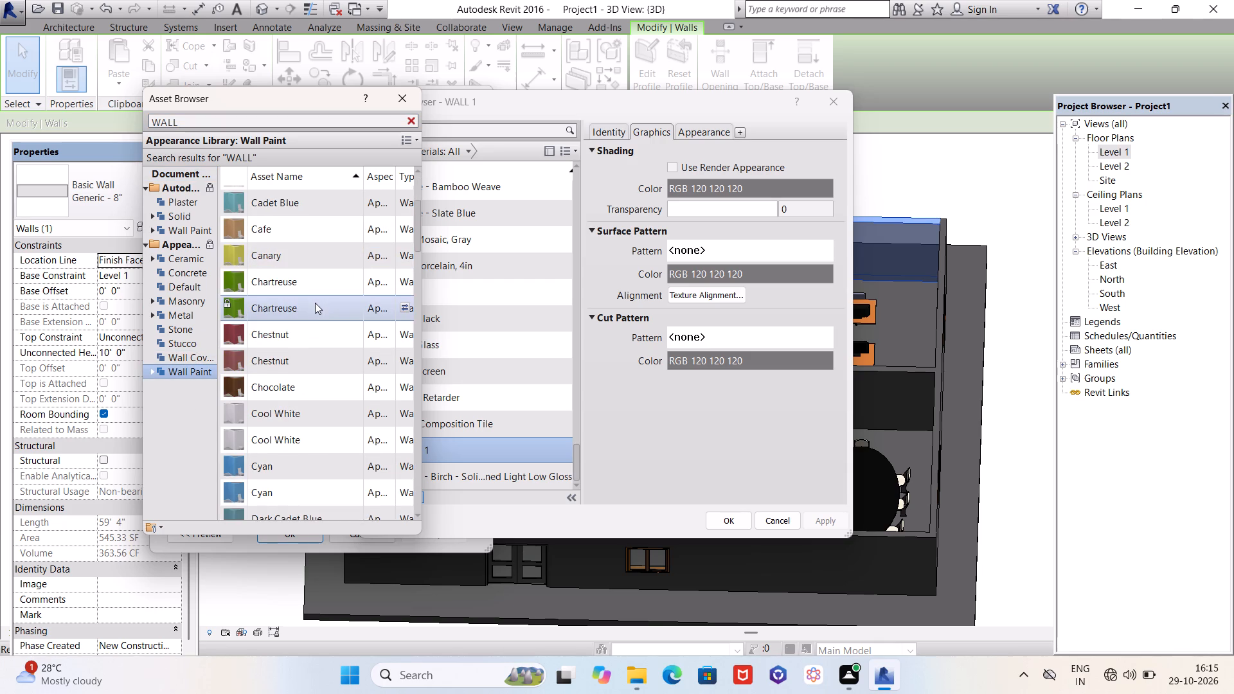
scroll(315, 306, "down", 2)
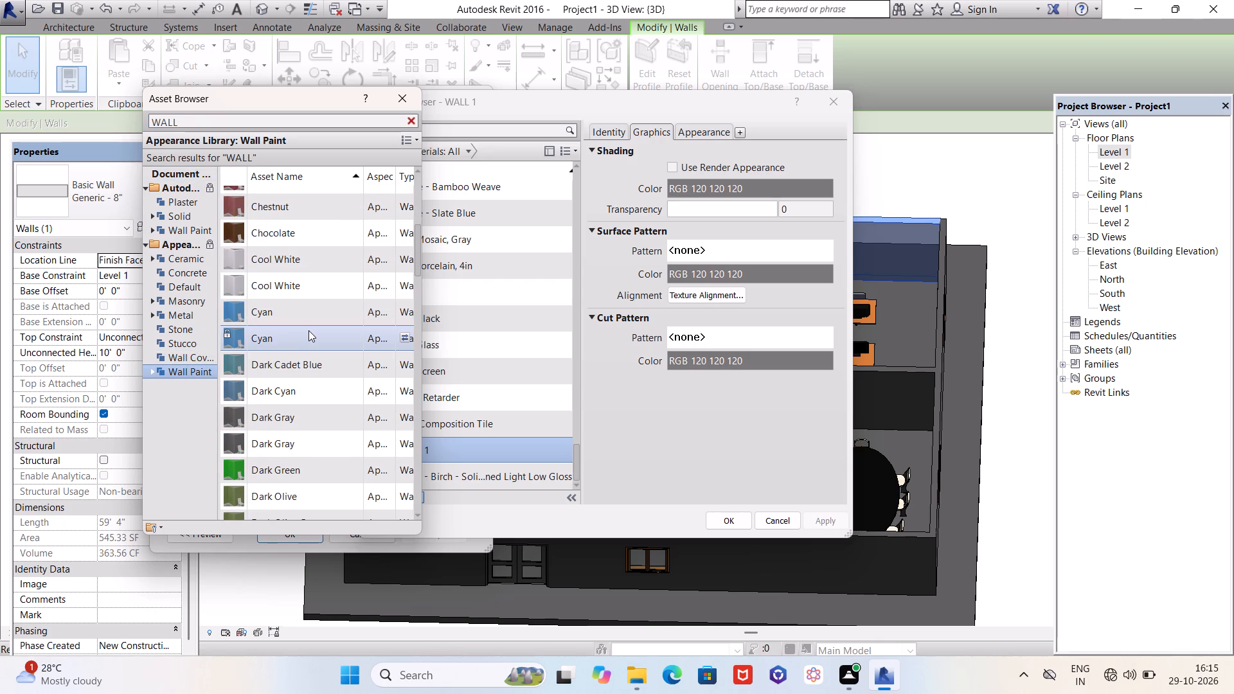
scroll(308, 330, "down", 2)
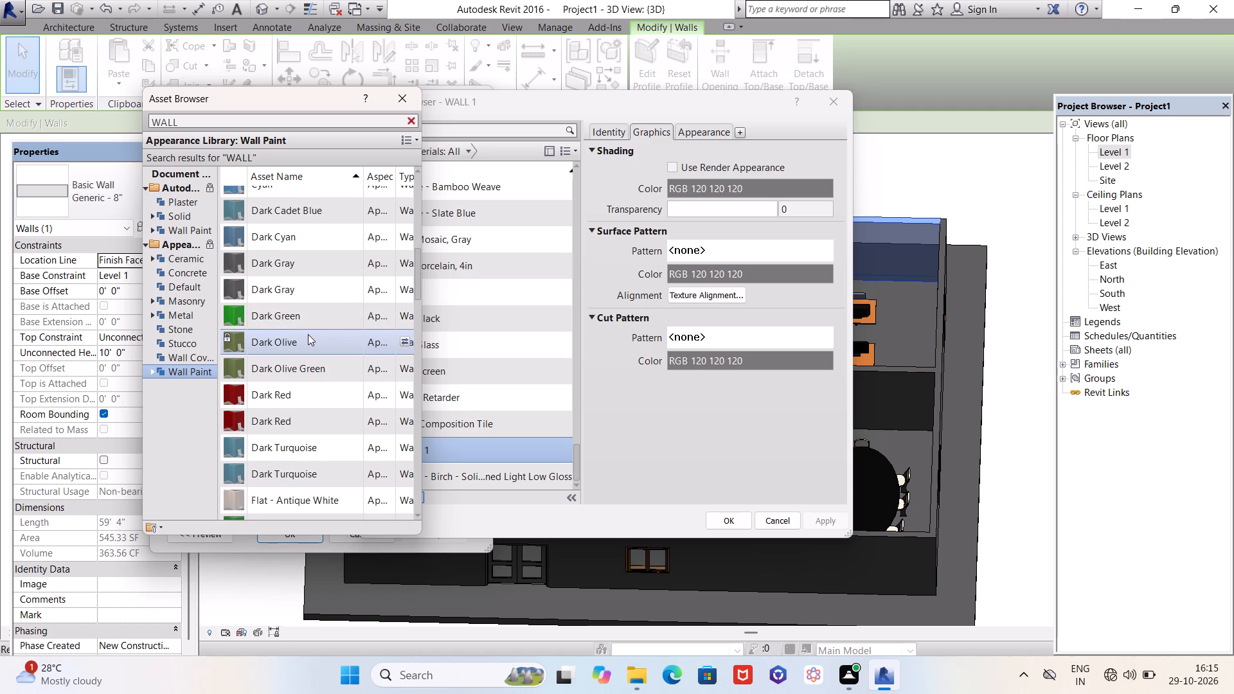
scroll(308, 334, "down", 2)
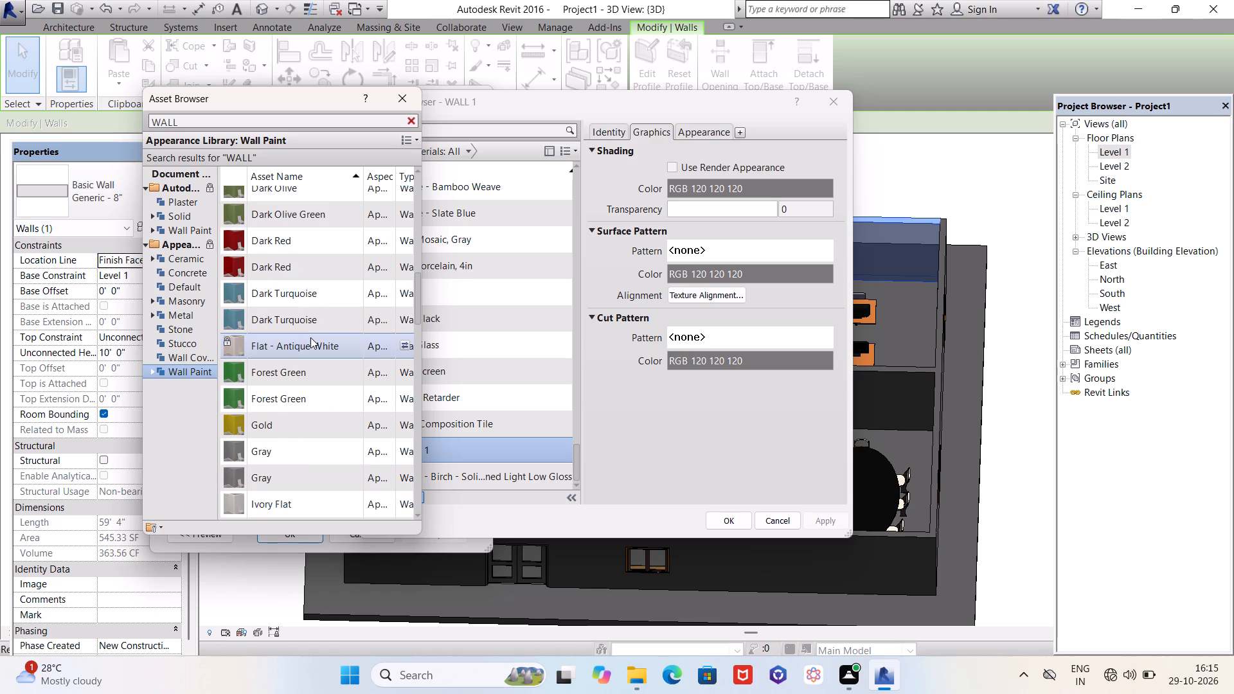
scroll(310, 337, "down", 1)
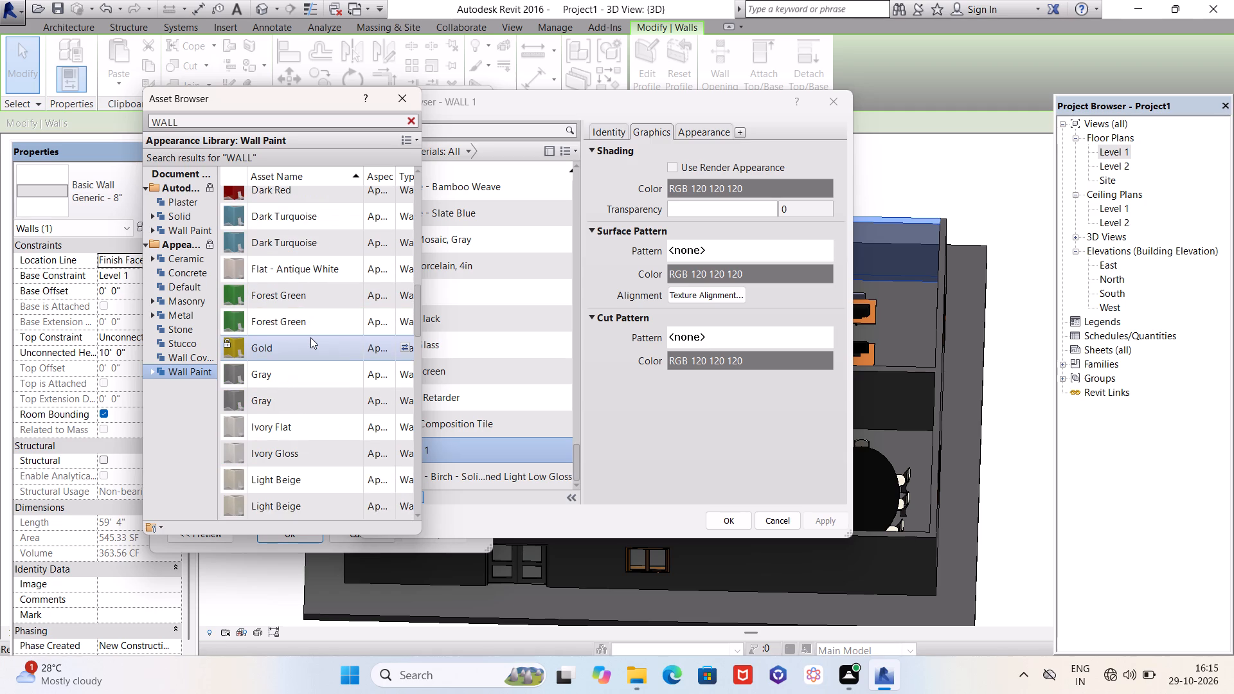
scroll(310, 337, "down", 1)
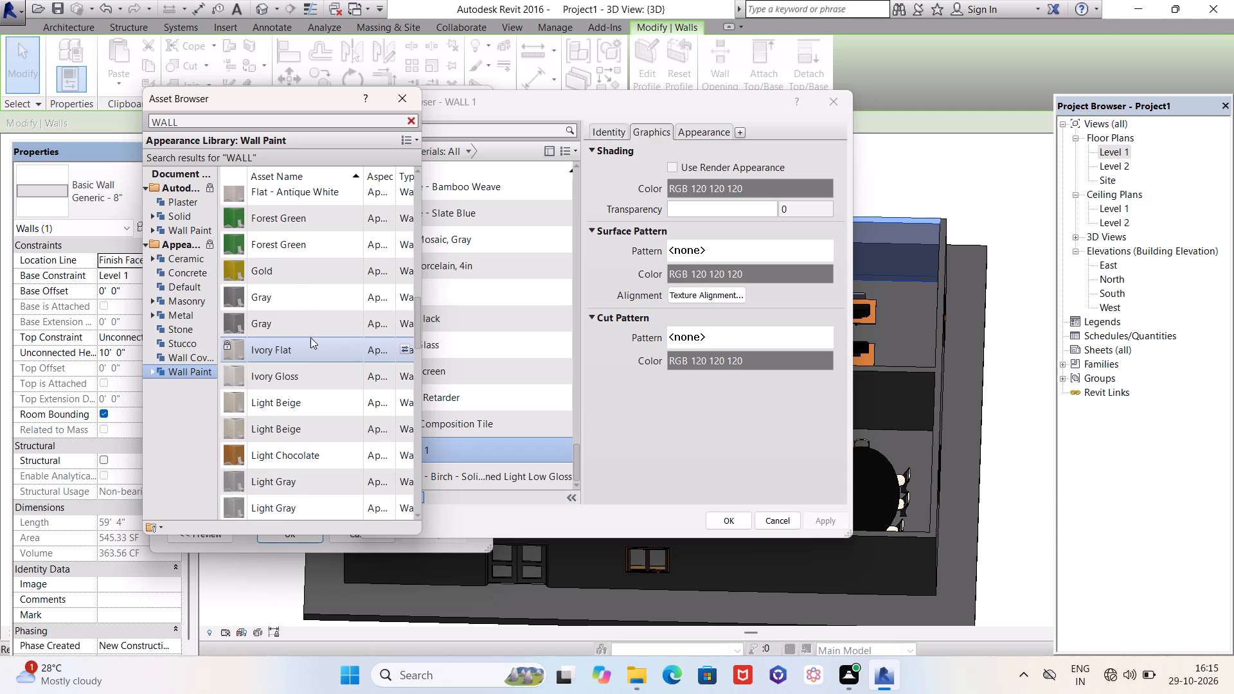
scroll(310, 343, "down", 2)
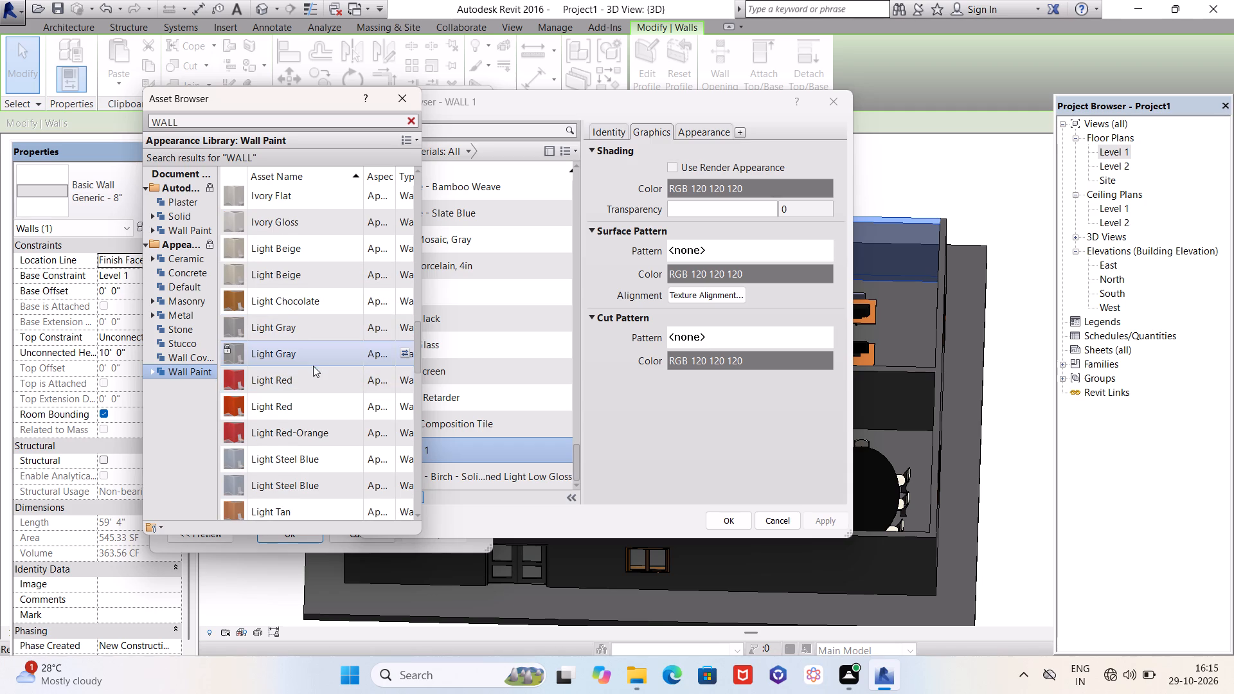
scroll(316, 361, "down", 1)
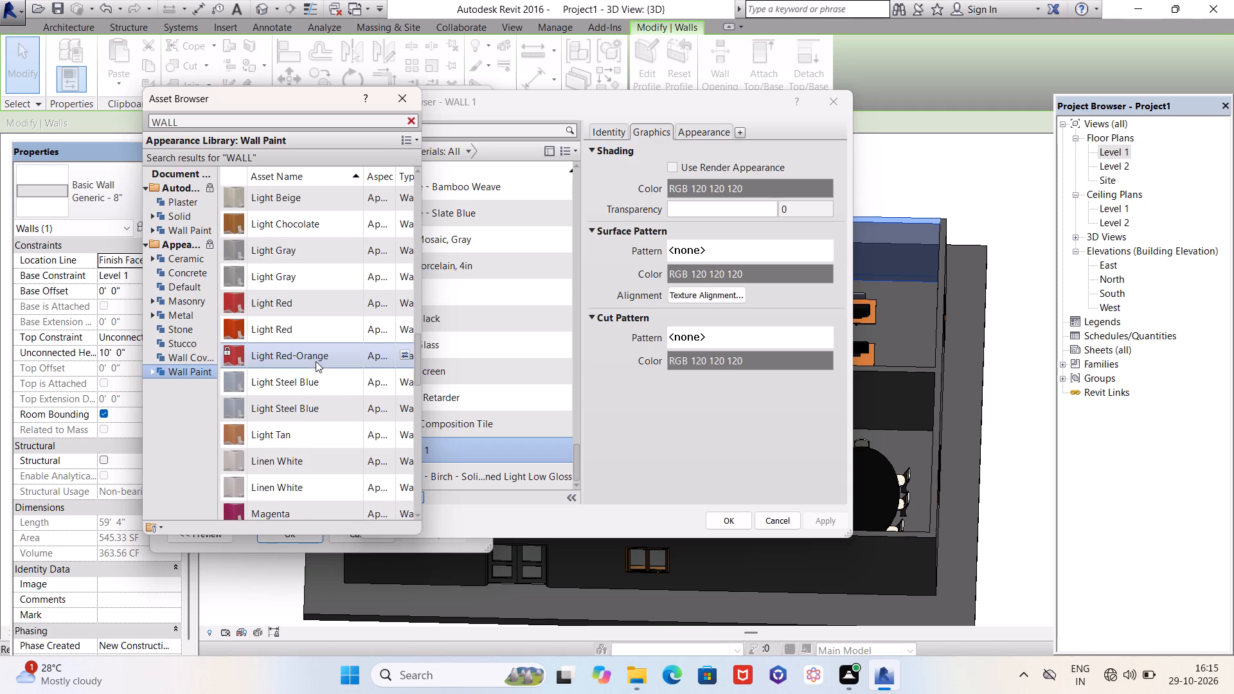
scroll(316, 361, "down", 3)
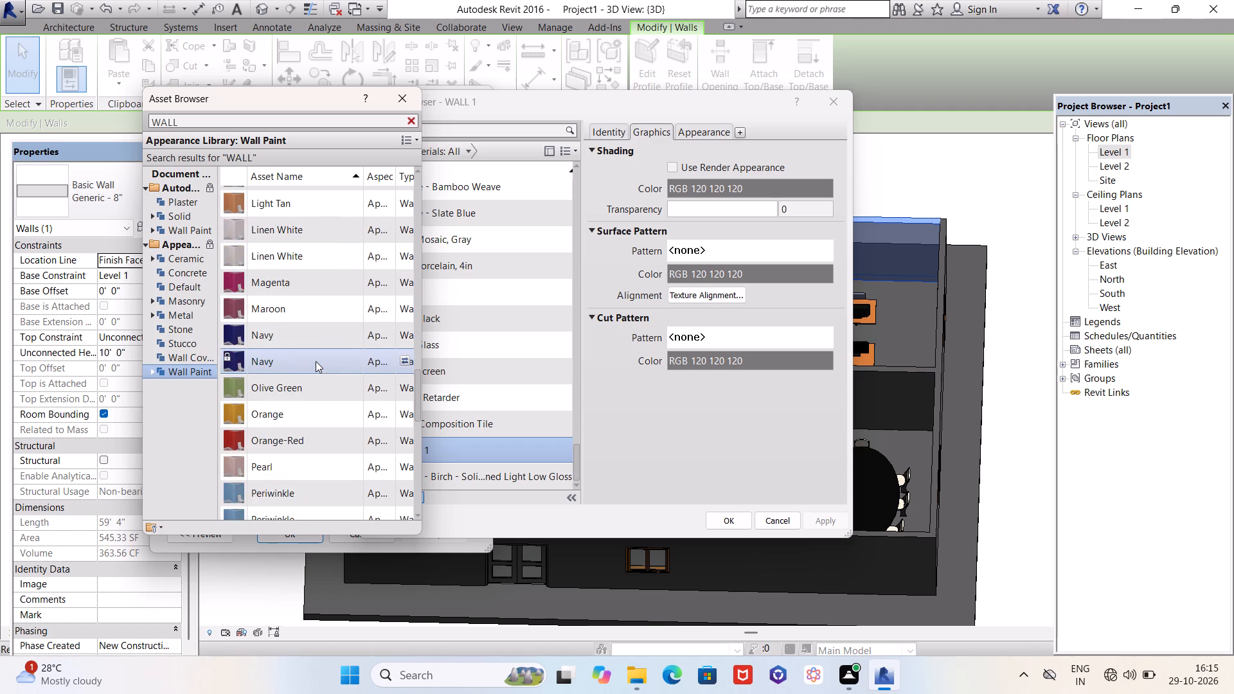
scroll(316, 361, "down", 5)
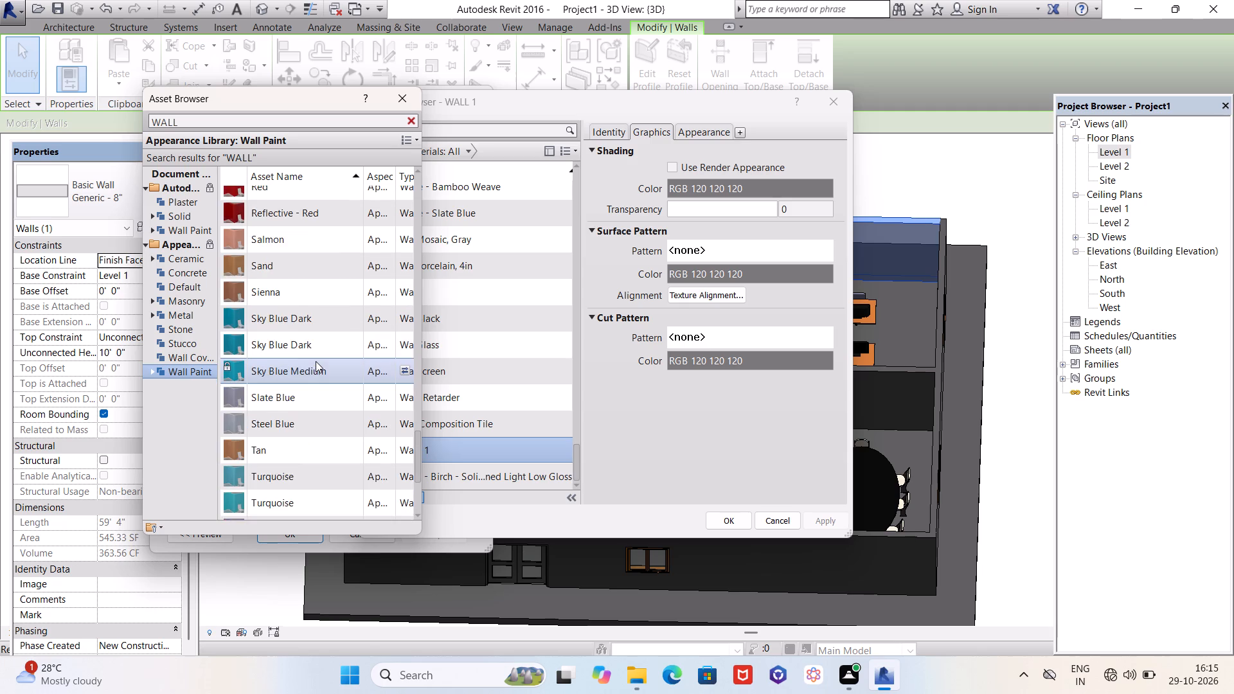
scroll(316, 361, "down", 3)
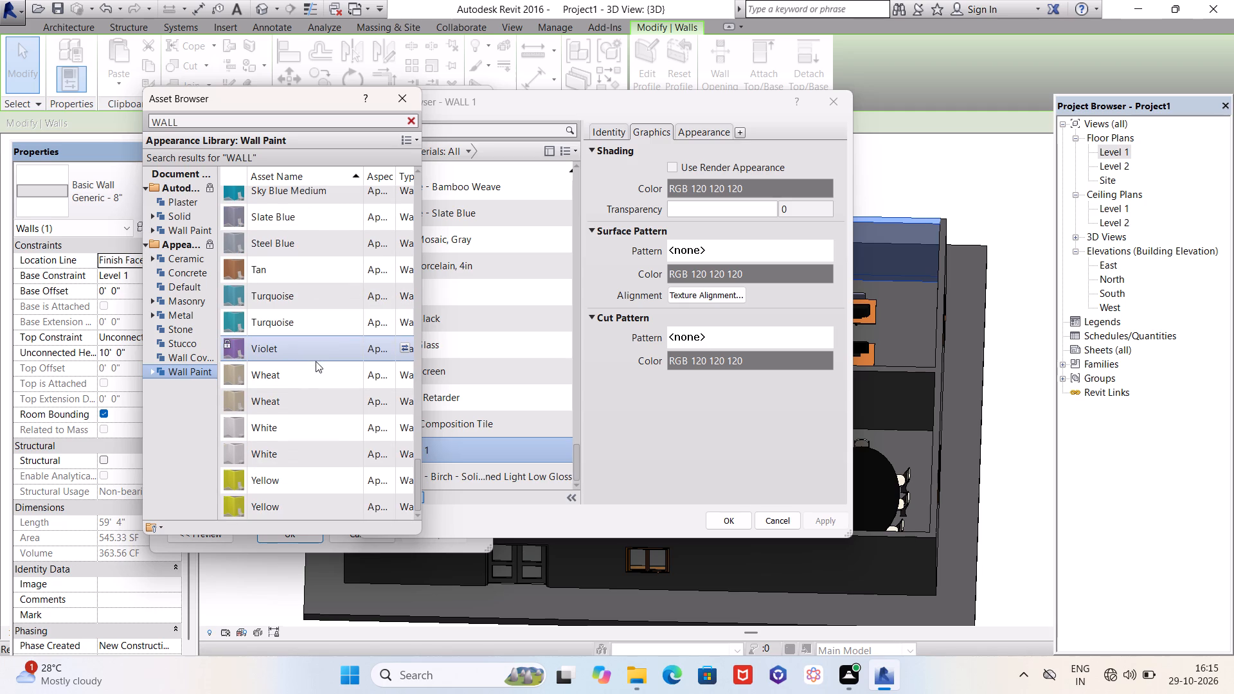
scroll(316, 361, "down", 3)
scroll(316, 361, "up", 1)
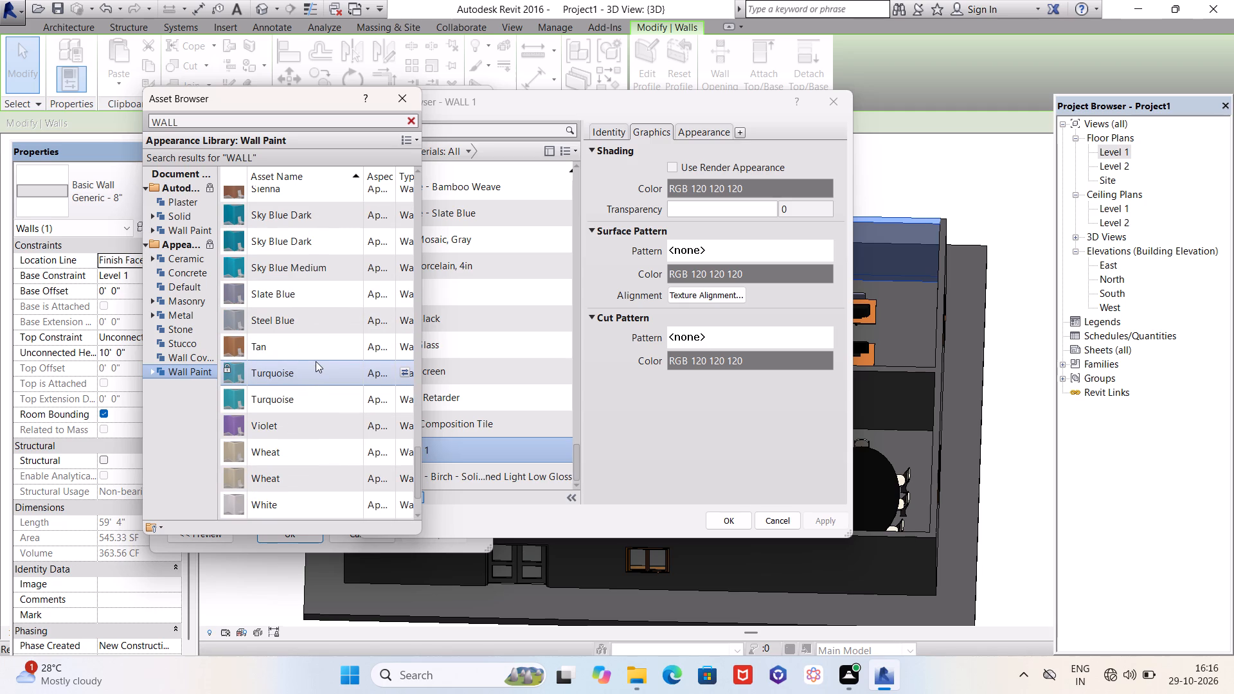
left_click(287, 459)
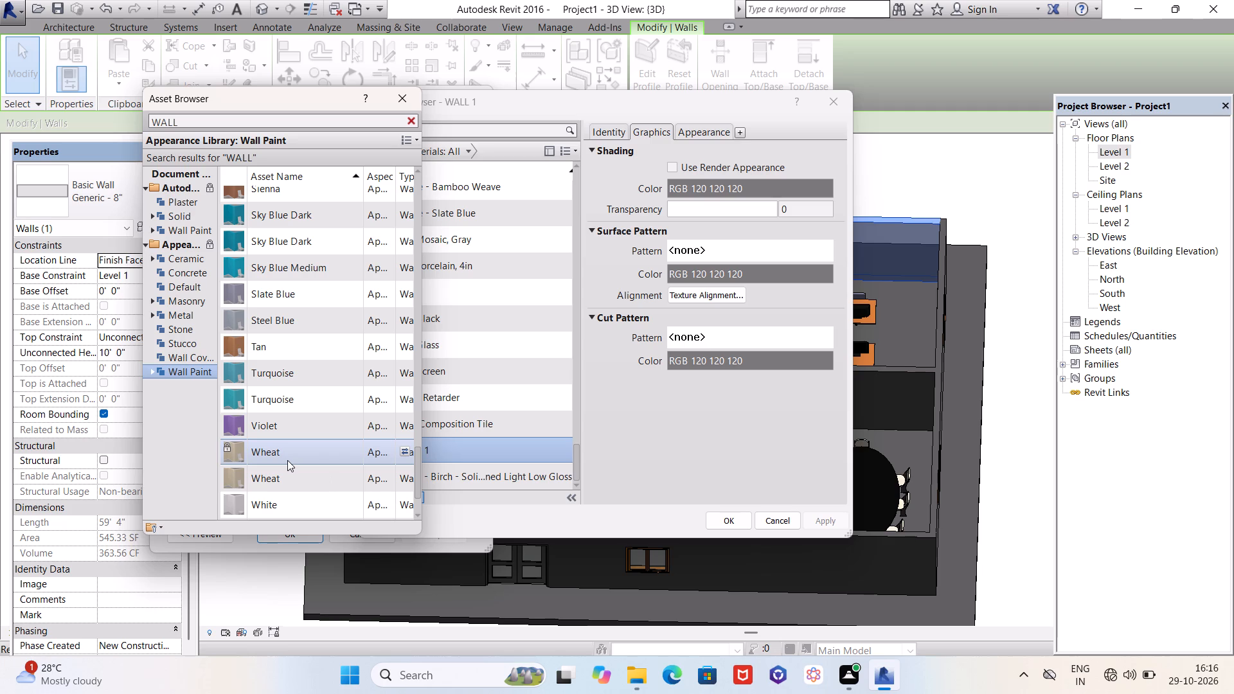
double_click(289, 456)
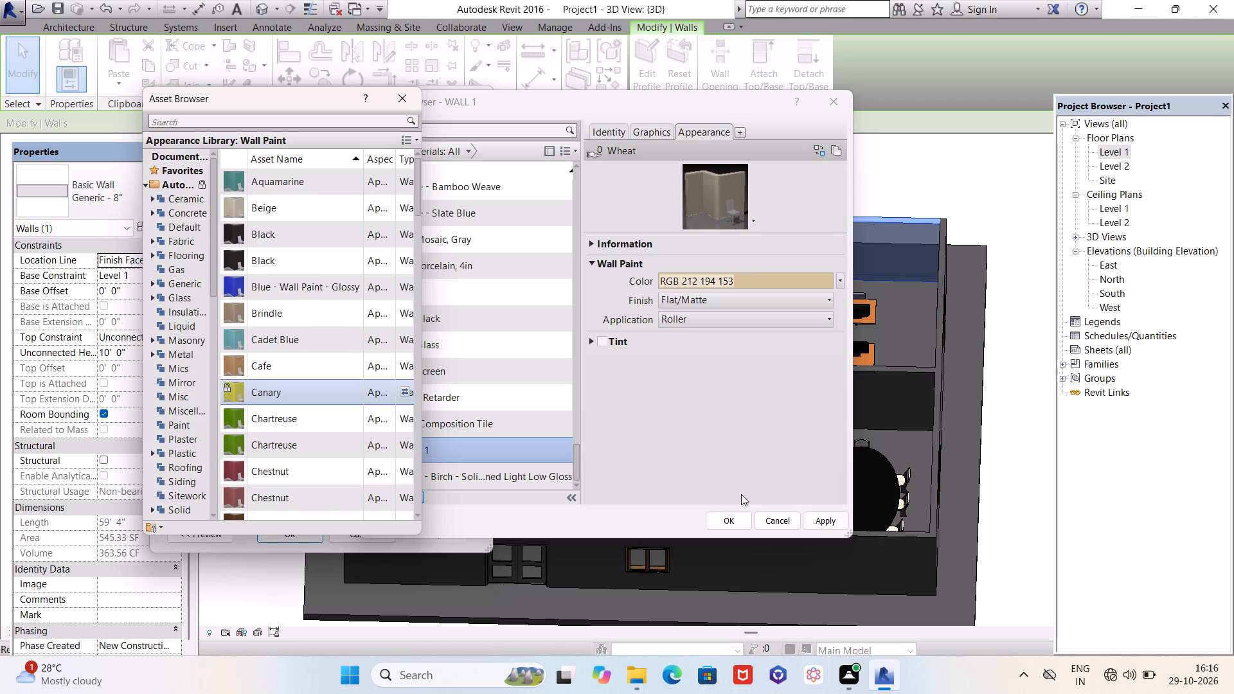
left_click(812, 519)
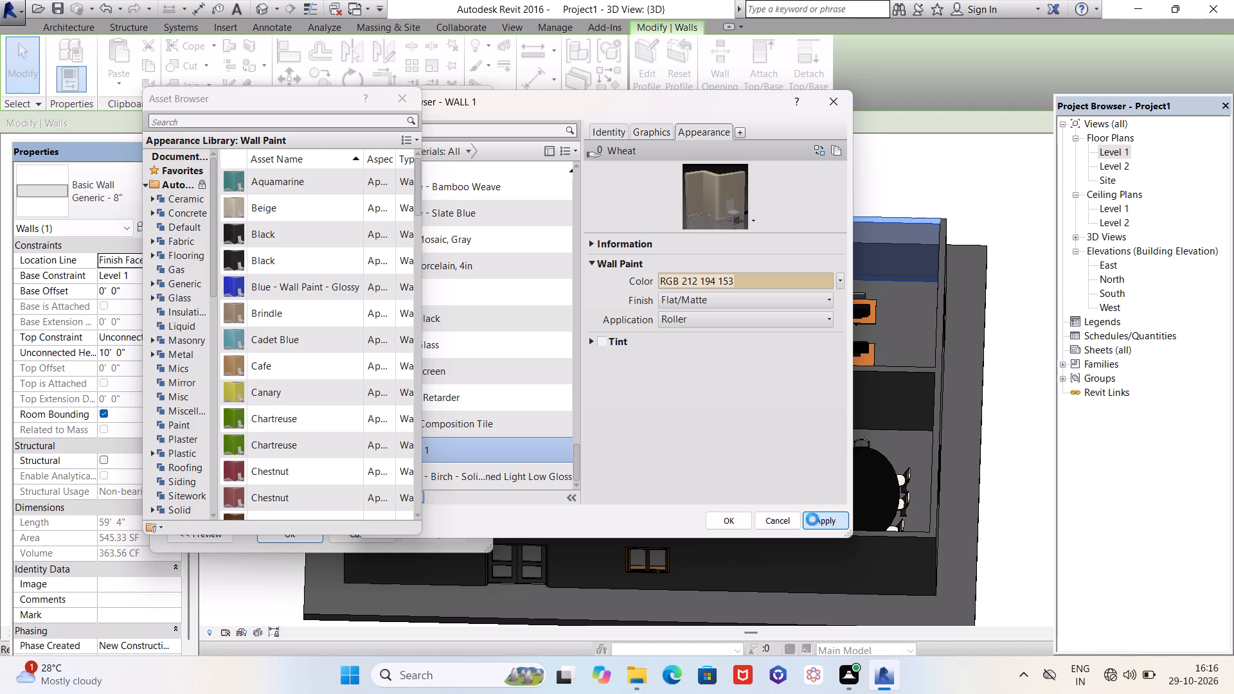
left_click(720, 523)
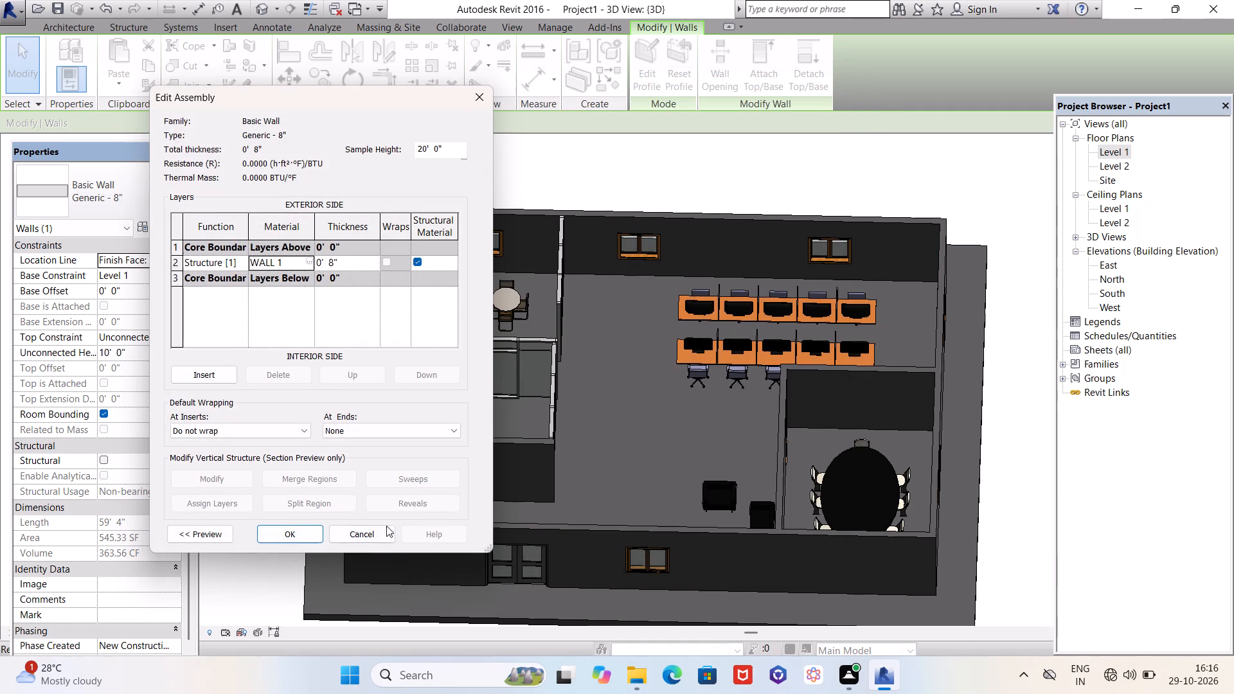
Apply the edited layer assembly to the Generic - 8" wall type and clear the wall selection.
left_click(286, 531)
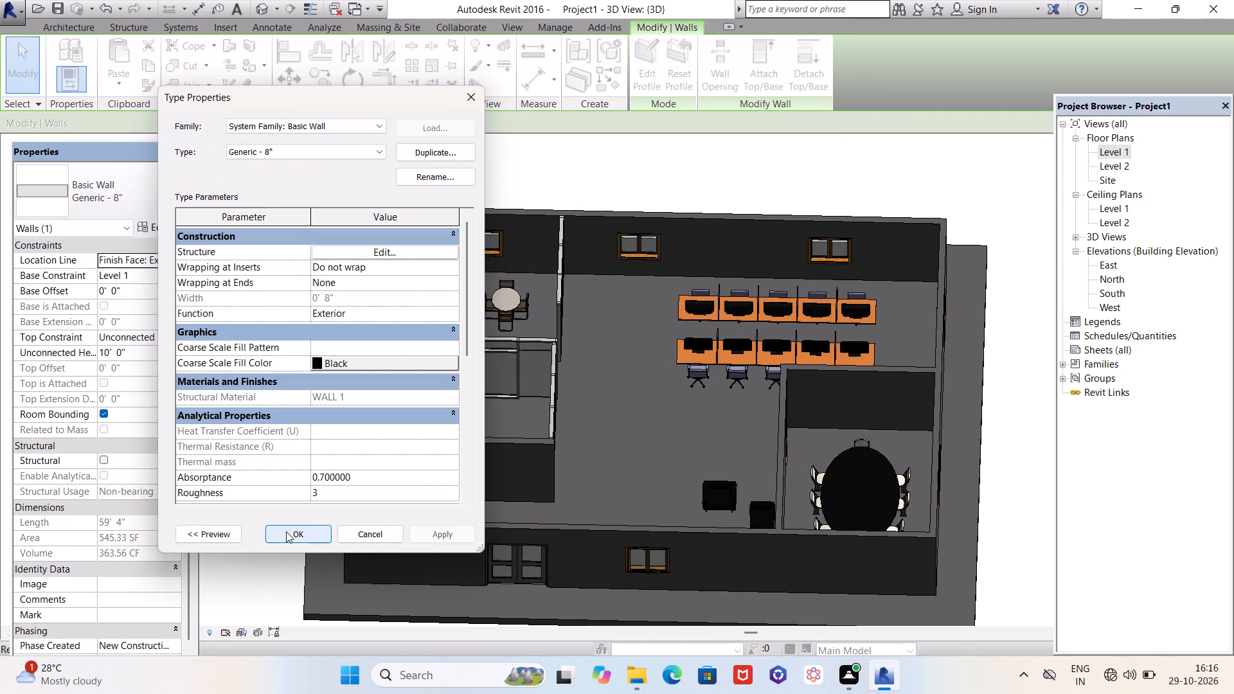
left_click(445, 529)
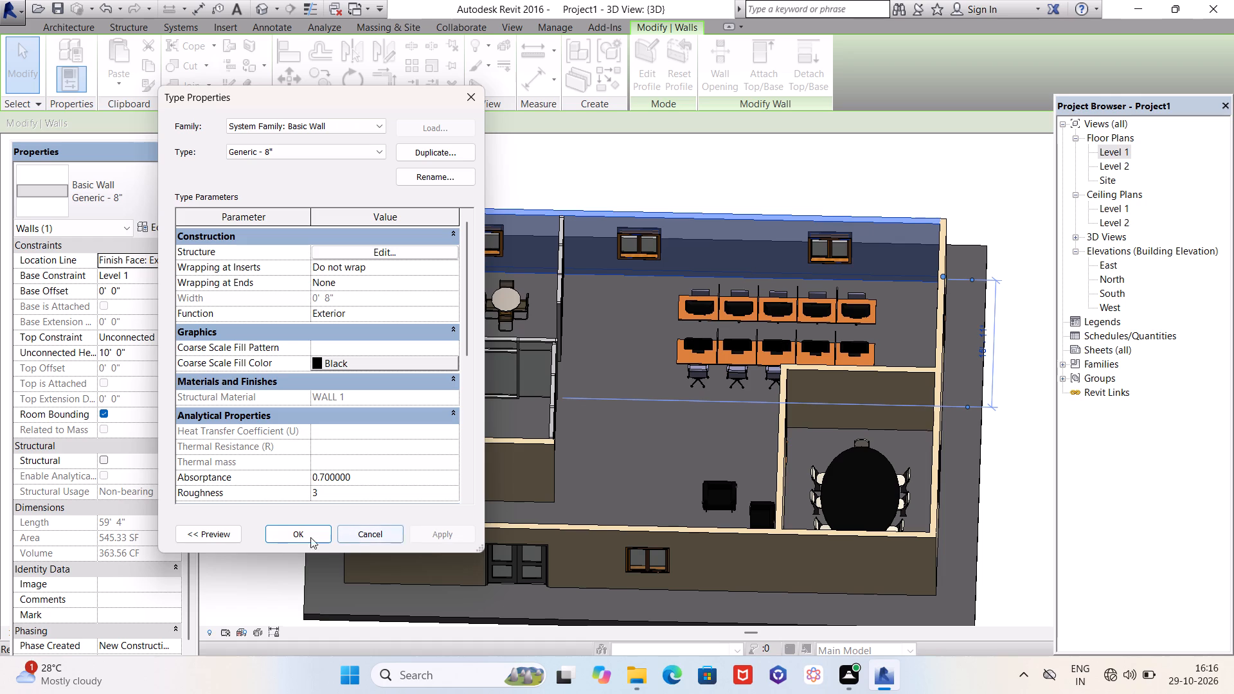
left_click(292, 537)
scroll(315, 521, "down", 2)
key("Escape")
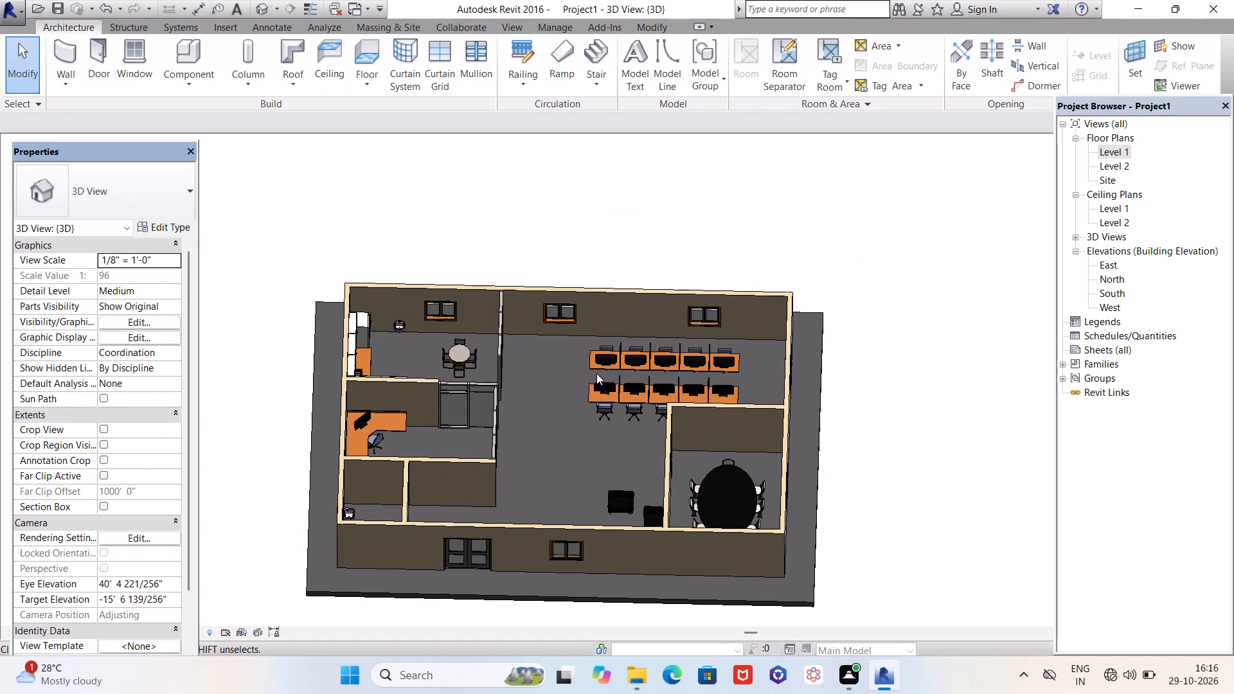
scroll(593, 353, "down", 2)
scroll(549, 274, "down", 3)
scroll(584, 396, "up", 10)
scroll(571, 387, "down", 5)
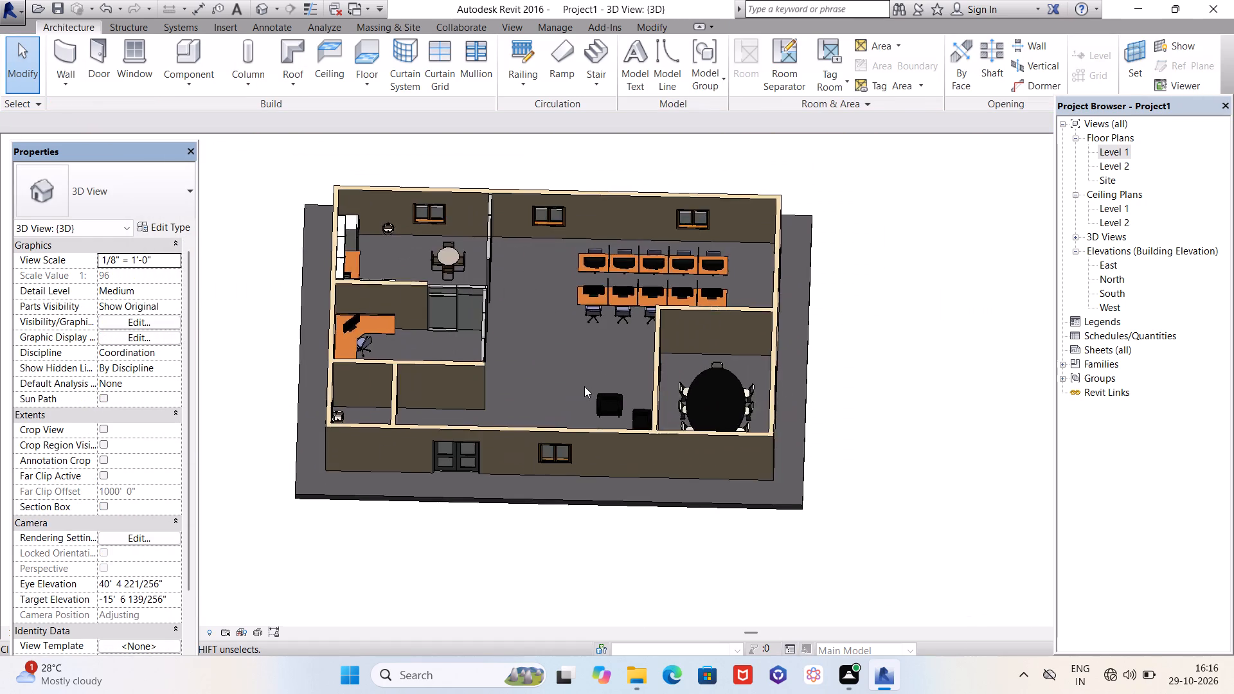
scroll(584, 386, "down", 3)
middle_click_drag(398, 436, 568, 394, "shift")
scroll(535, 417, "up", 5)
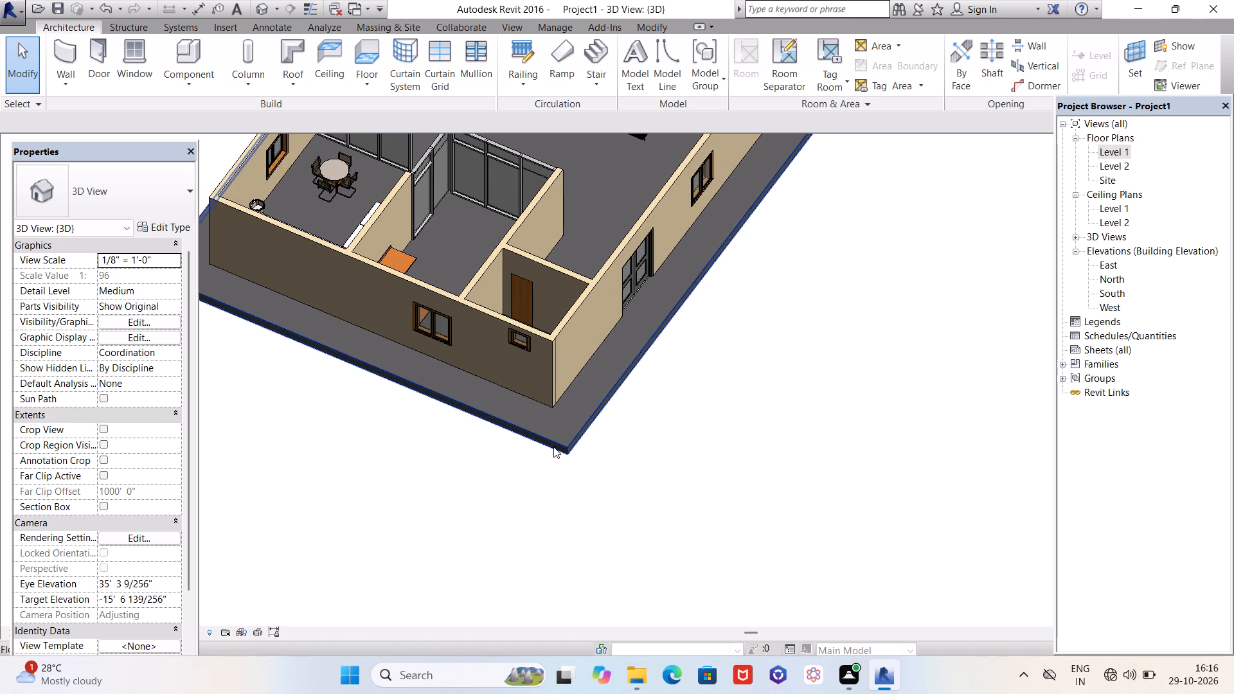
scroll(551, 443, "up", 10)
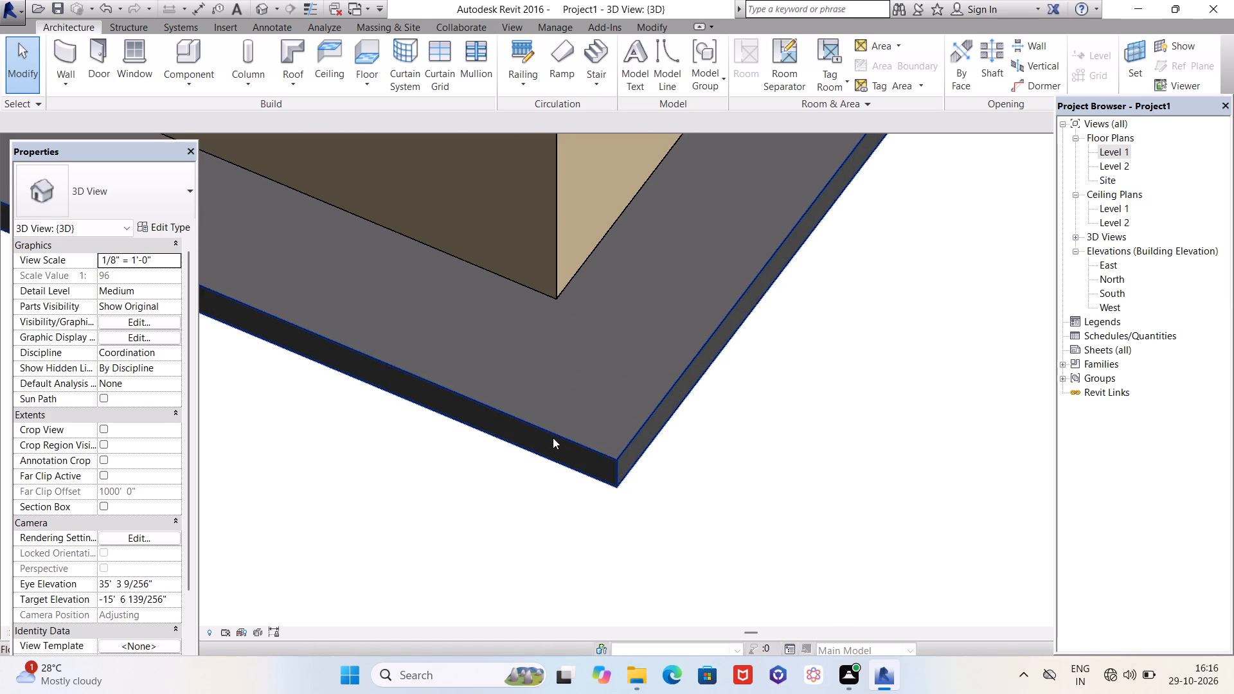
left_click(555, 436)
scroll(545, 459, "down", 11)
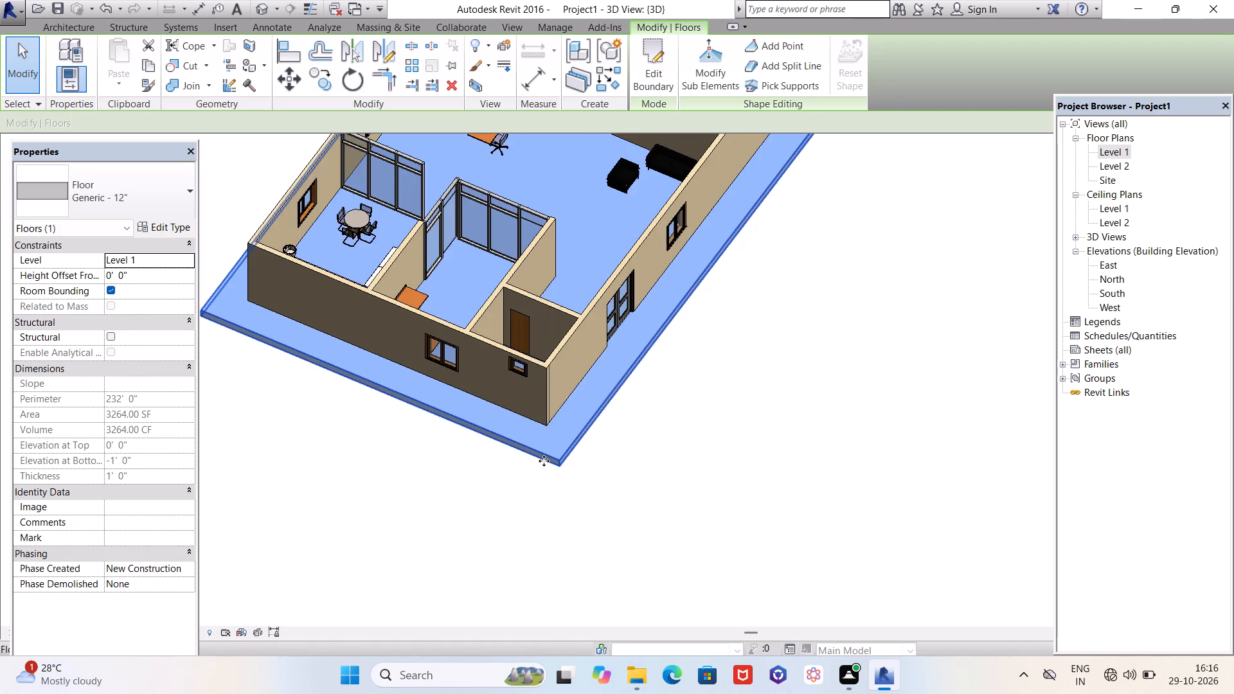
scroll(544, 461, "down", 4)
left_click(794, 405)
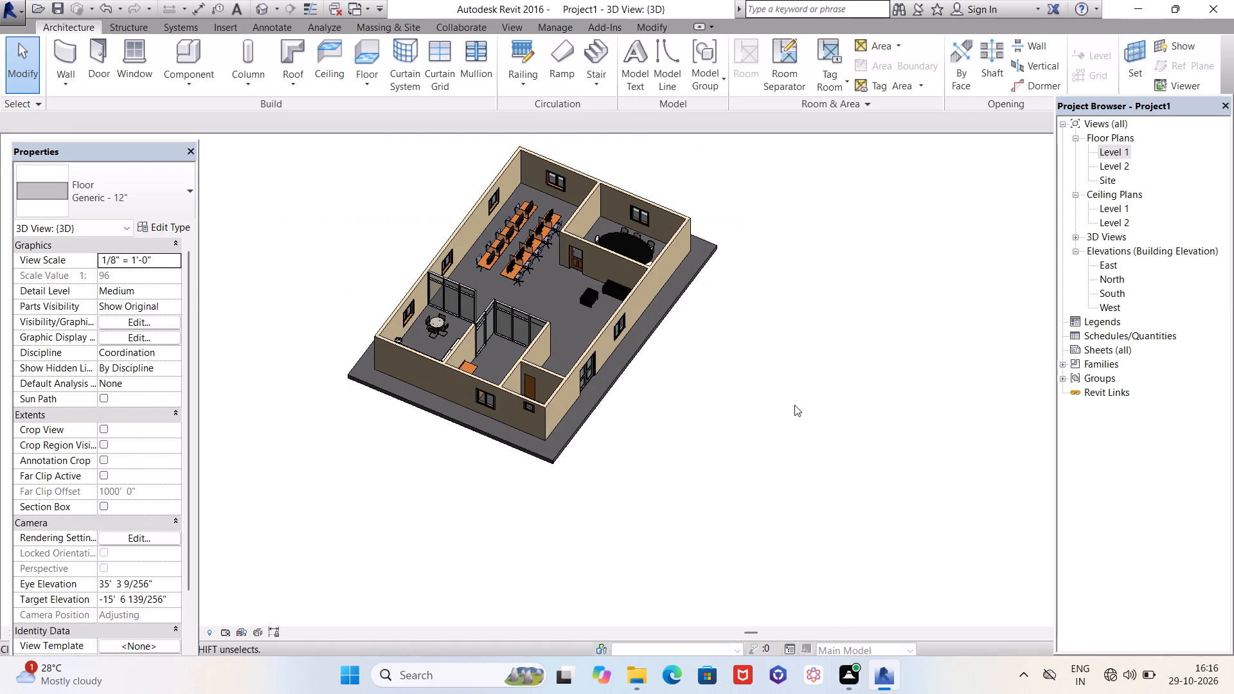
Open the material choice for the Structure layer of the building floor's Generic - 12" type.
scroll(629, 229, "up", 4)
scroll(746, 263, "down", 2)
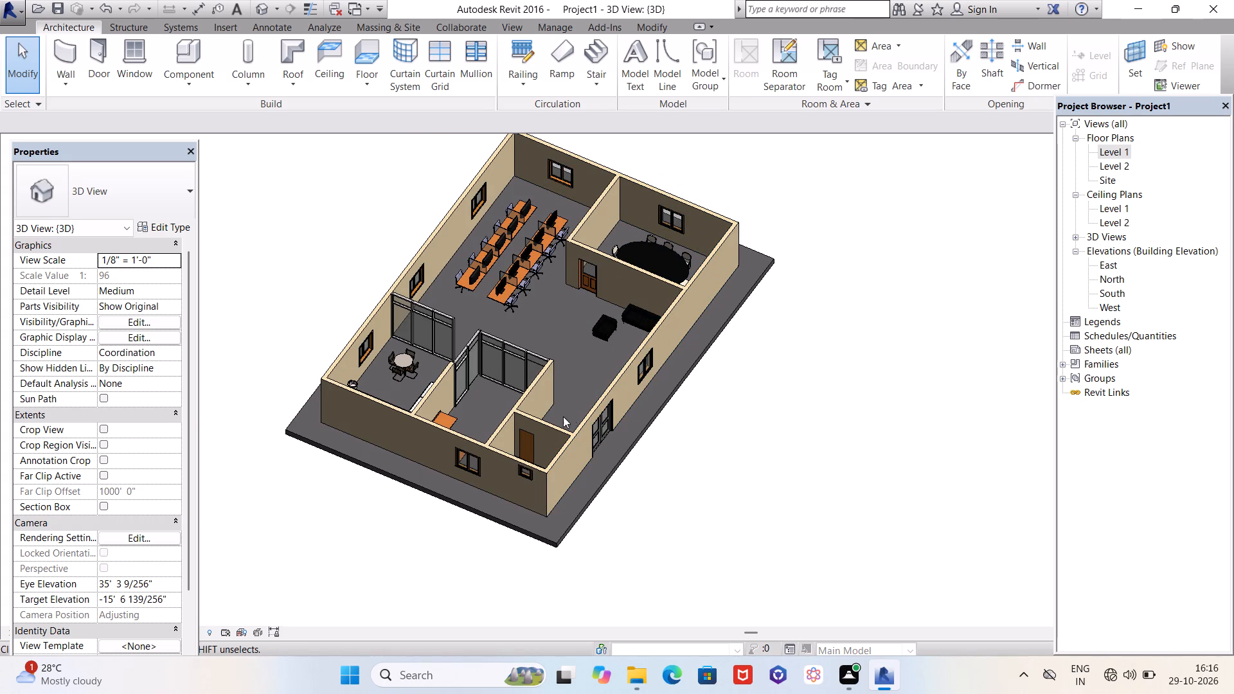
left_click(375, 469)
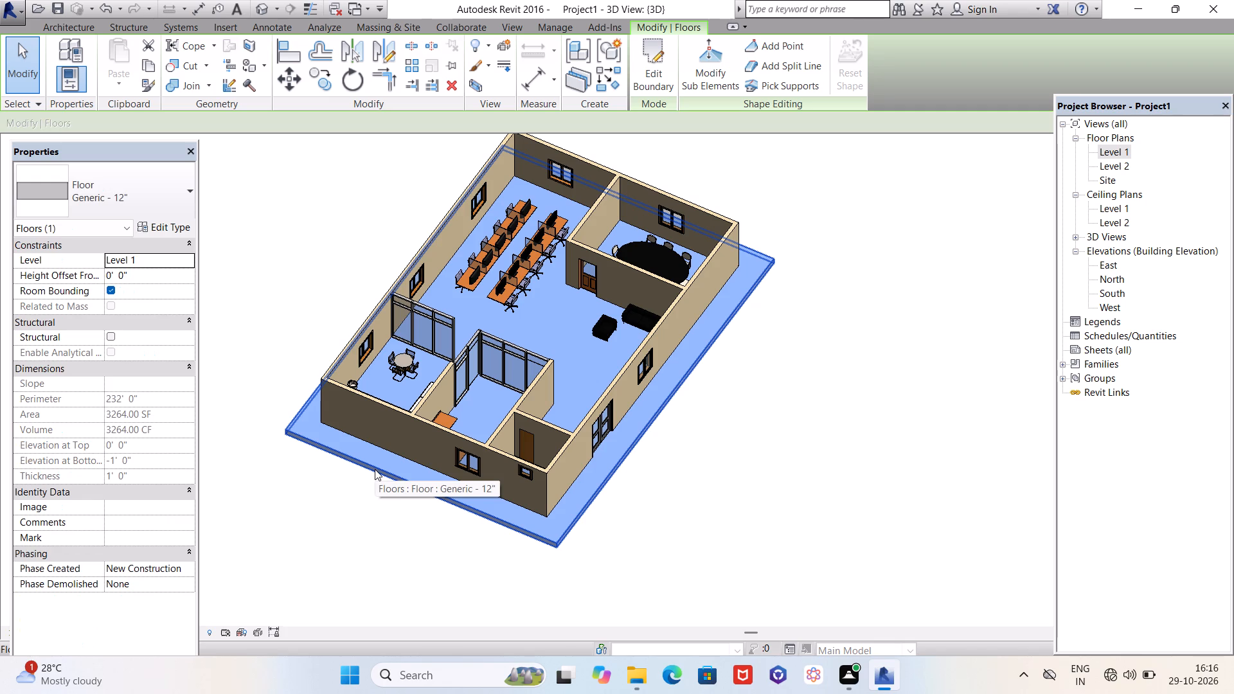
left_click(654, 76)
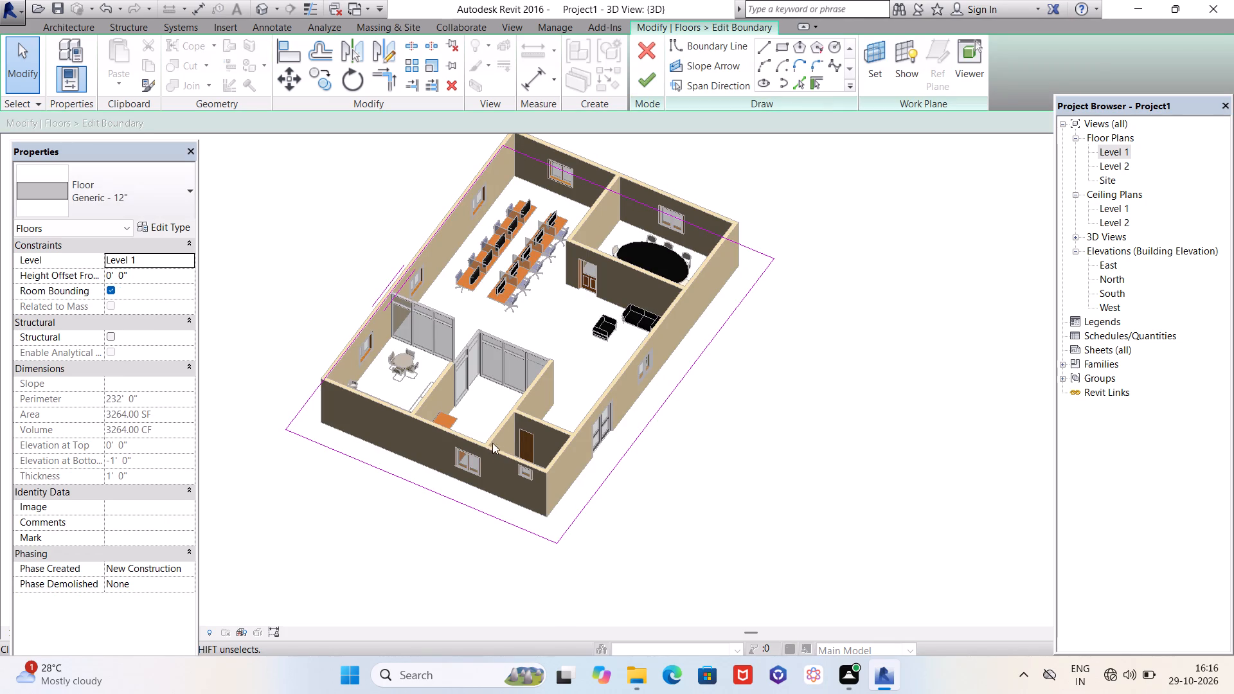
left_click(635, 80)
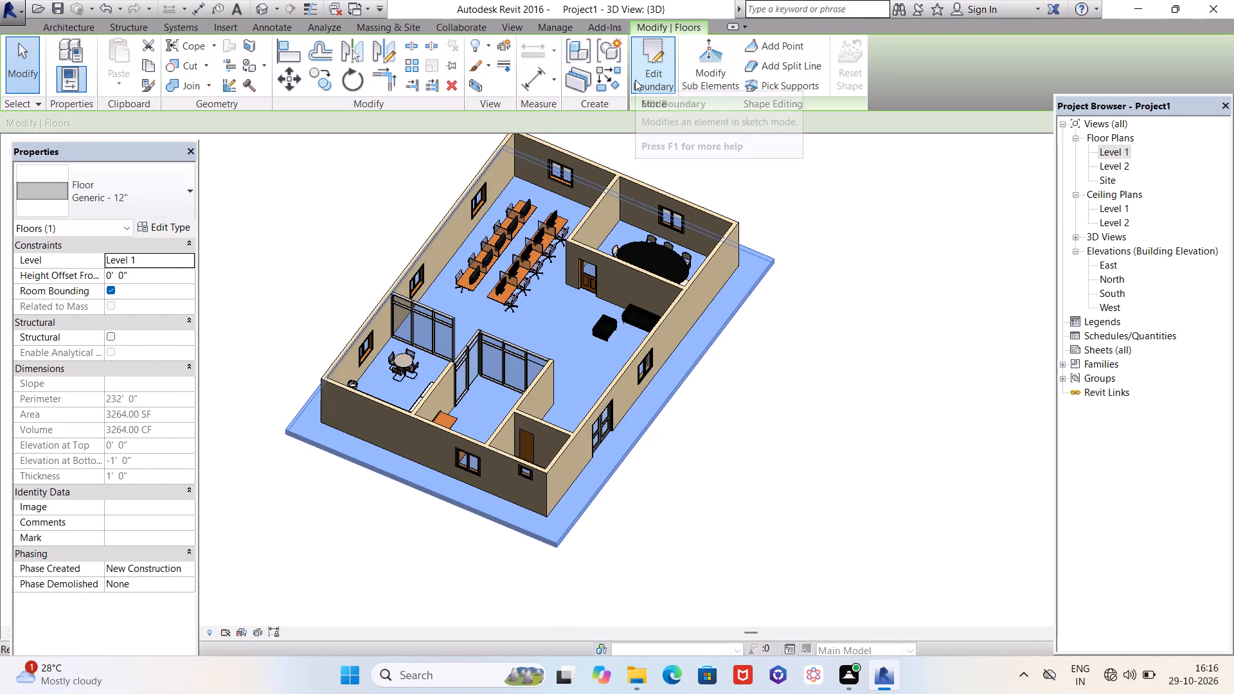
left_click(172, 229)
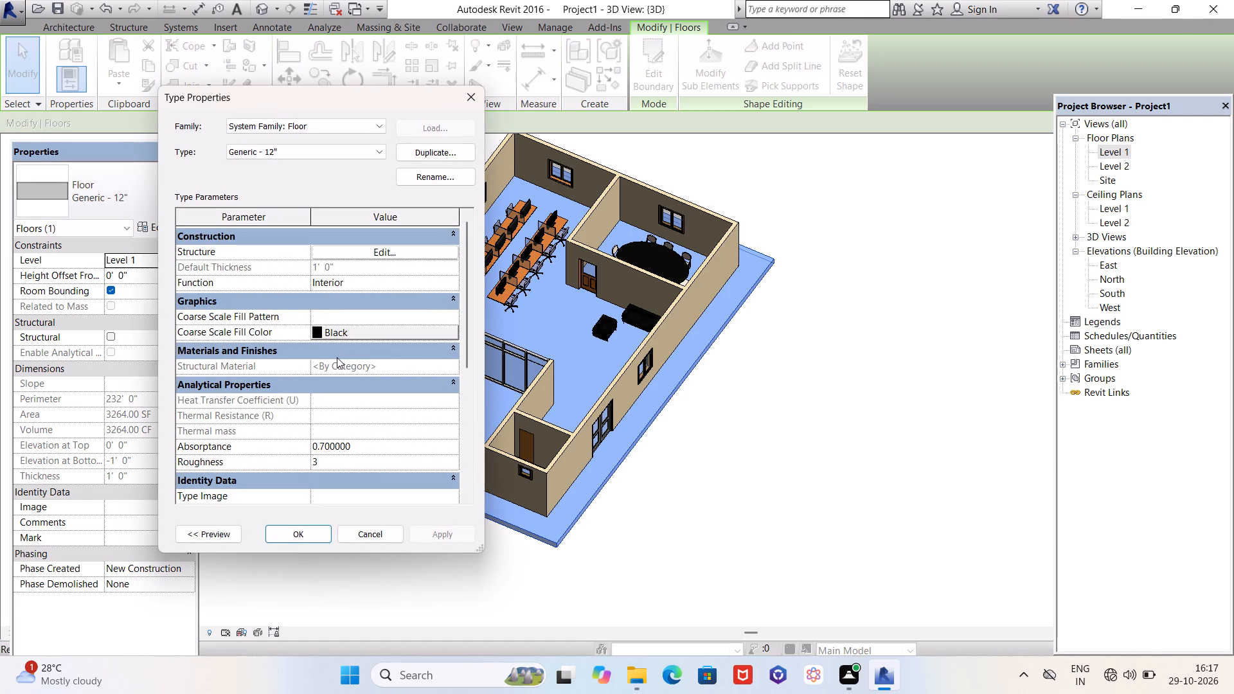
left_click(394, 254)
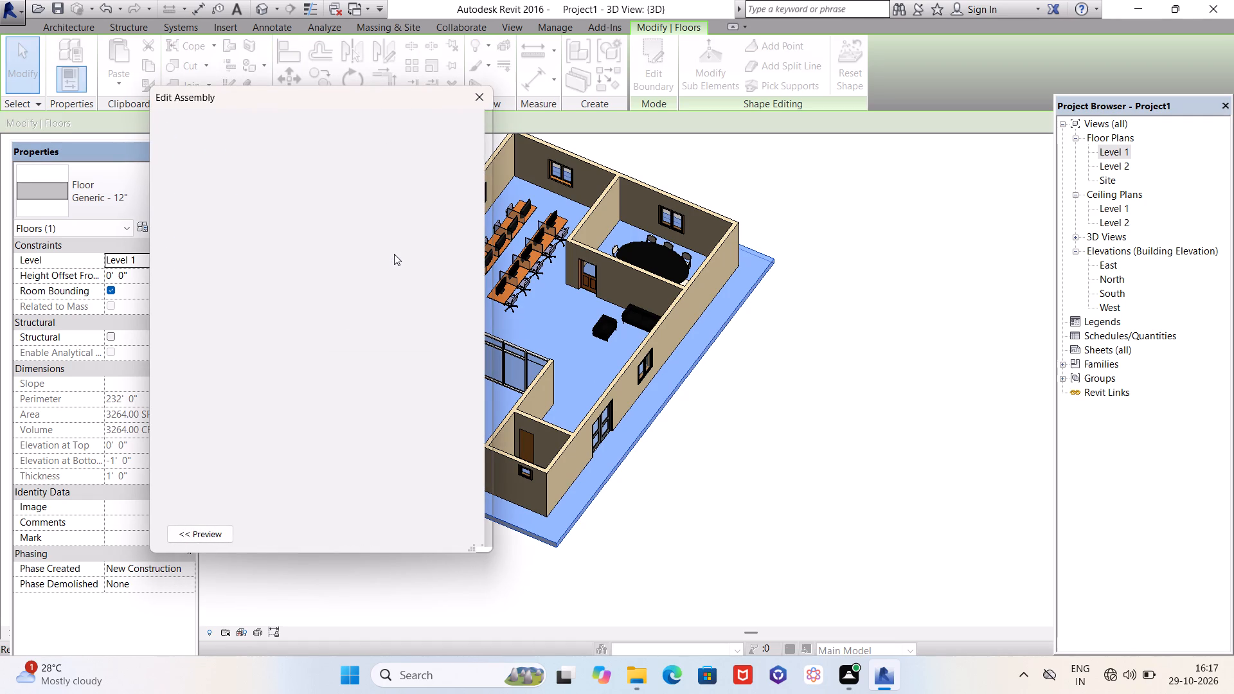
left_click(285, 258)
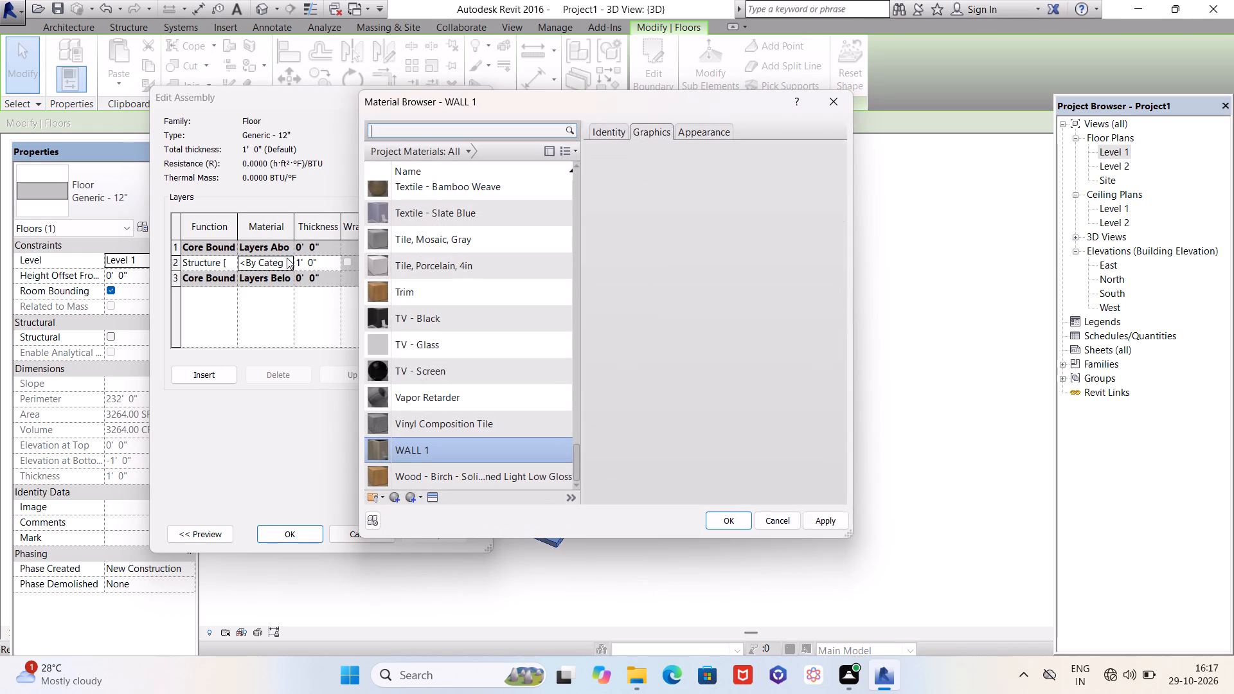
Create a new material named FLOOR 1 and assign it to the Structure layer of the Generic - 12" floor.
left_click(398, 500)
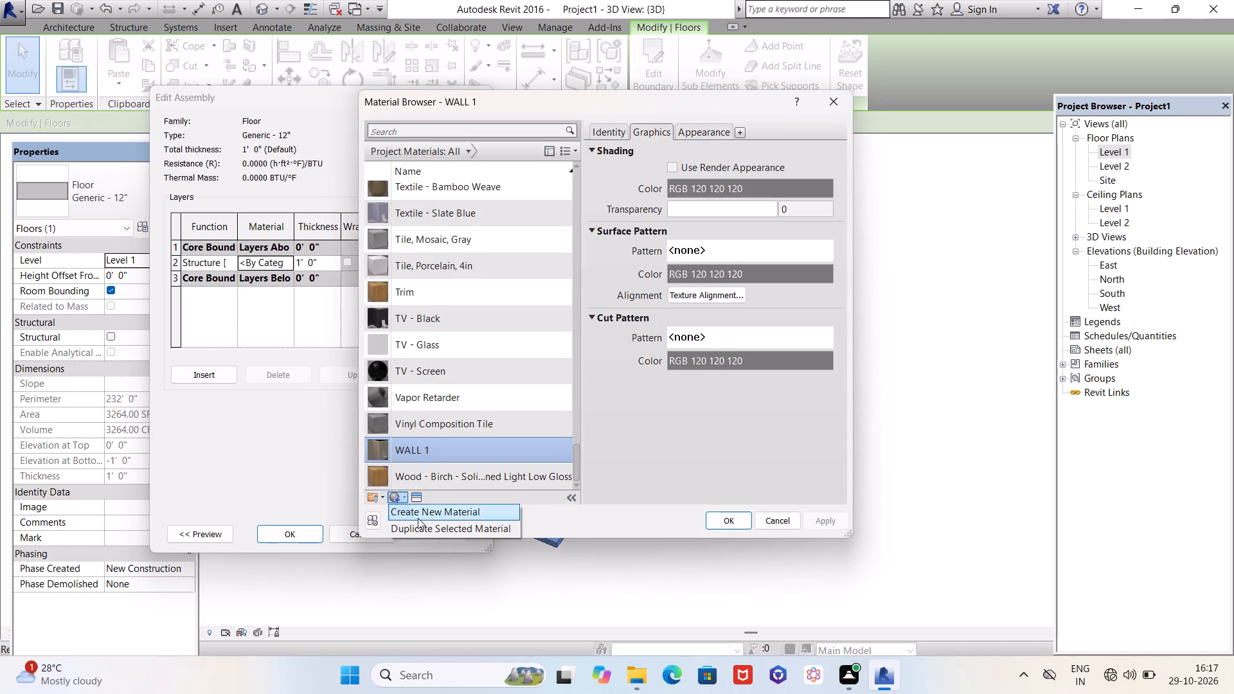
left_click(418, 518)
right_click(463, 314)
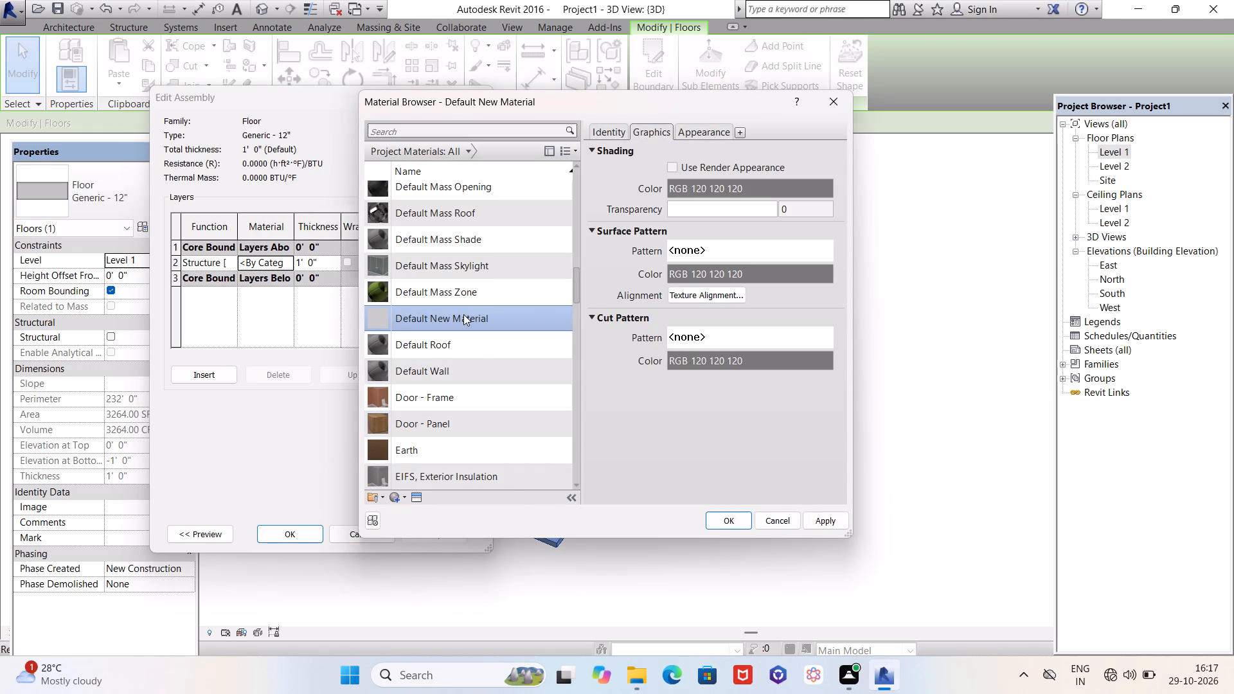
left_click(497, 359)
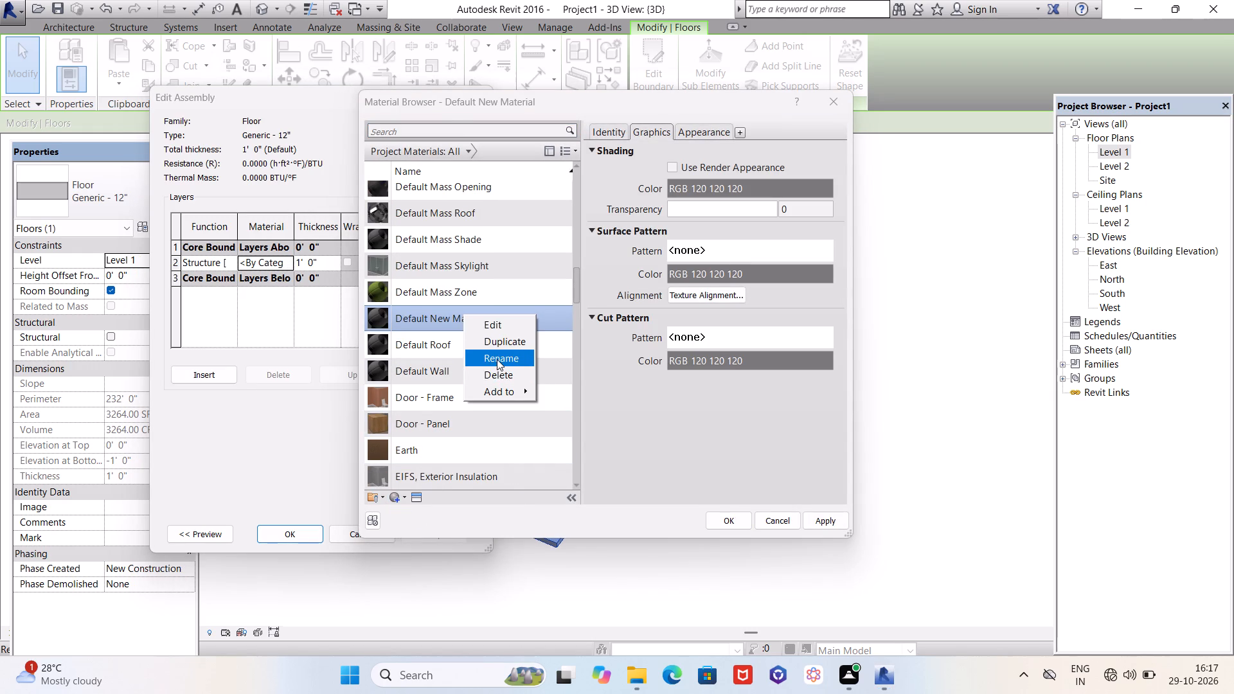
type("FLOOR")
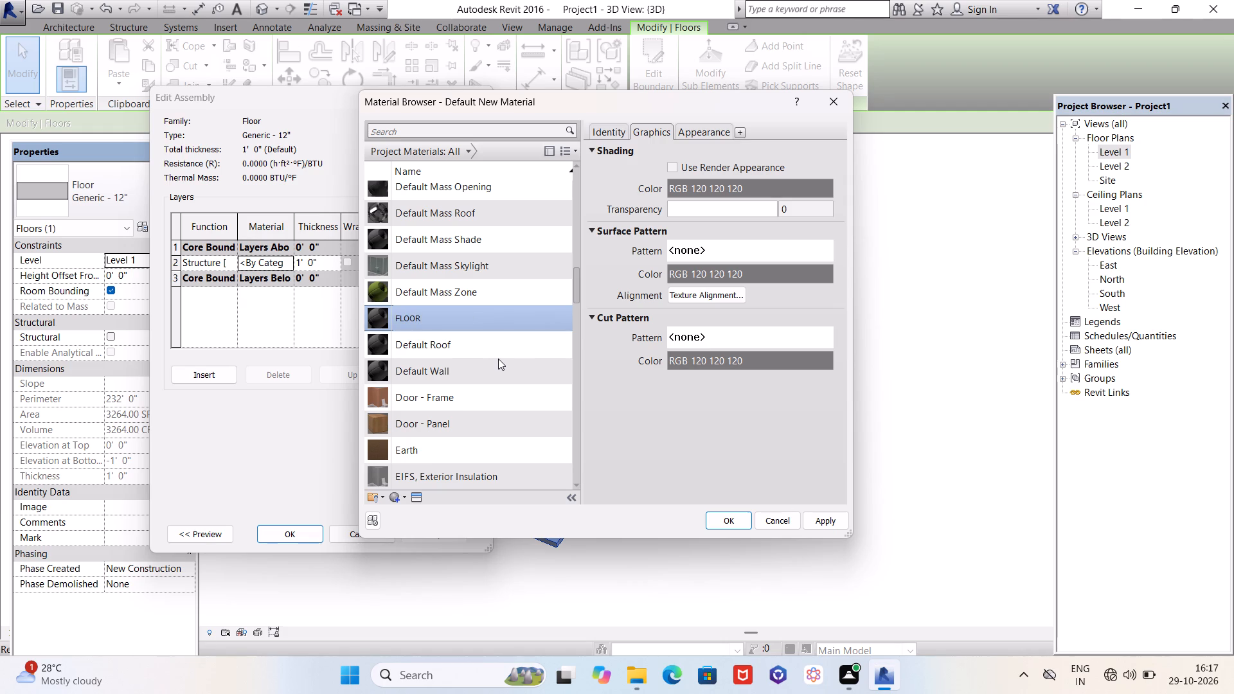
key("space")
key("1")
left_click(735, 520)
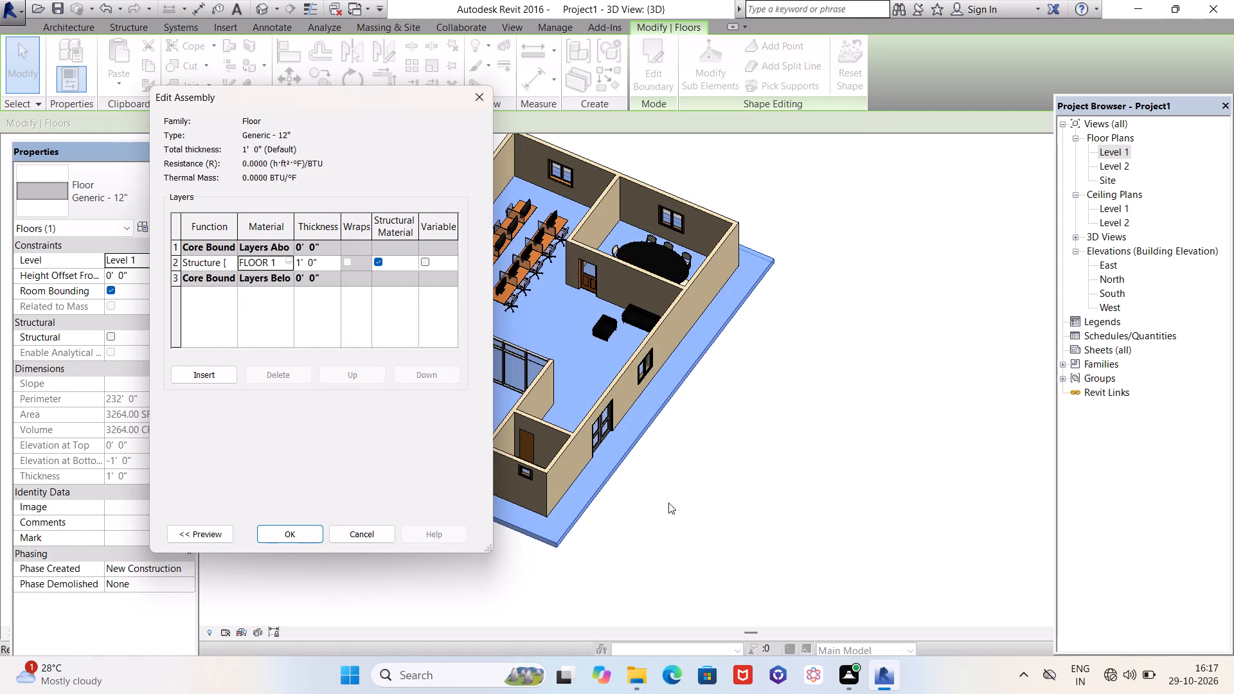
For the FLOOR 1 material, search the appearance assets for FLOOR and show the Appearance Library's Ceramic category.
left_click(291, 260)
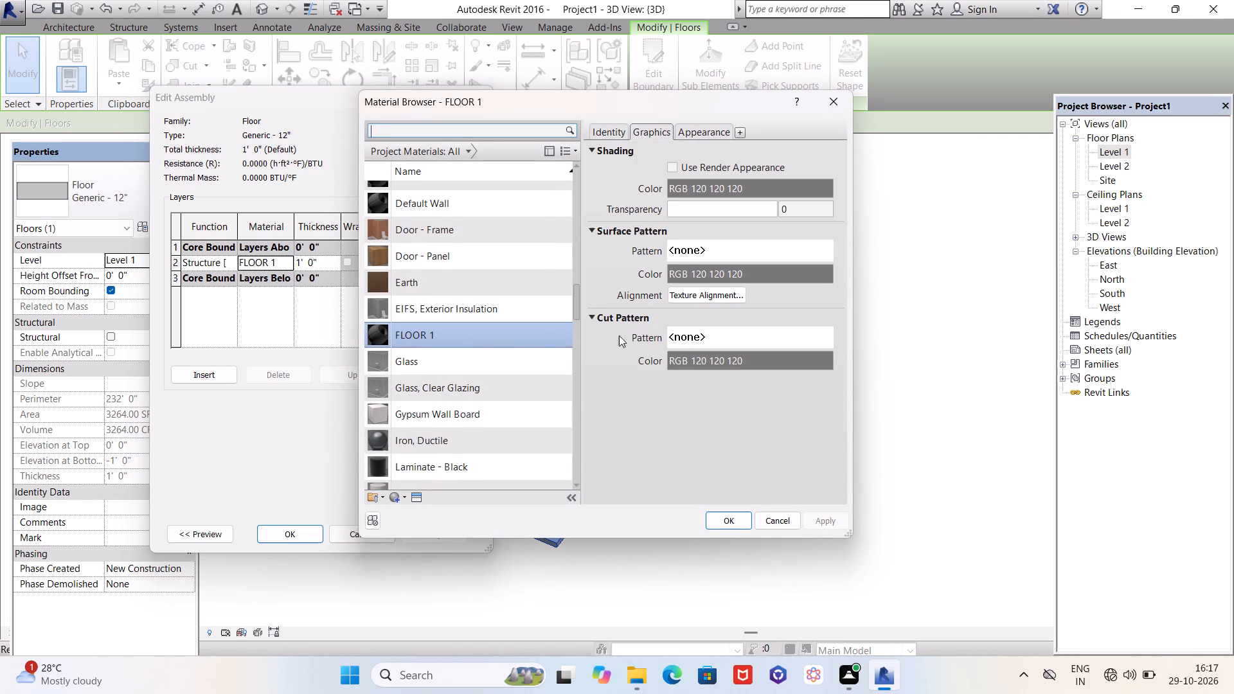
left_click(422, 493)
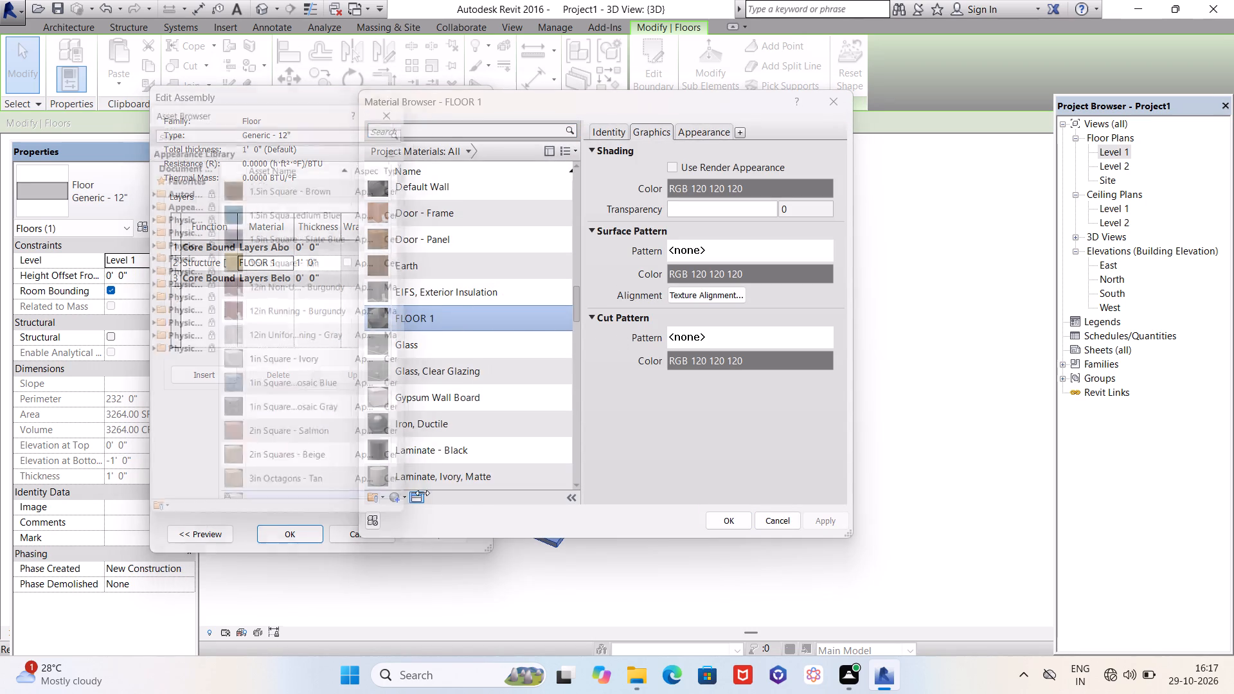
left_click(342, 125)
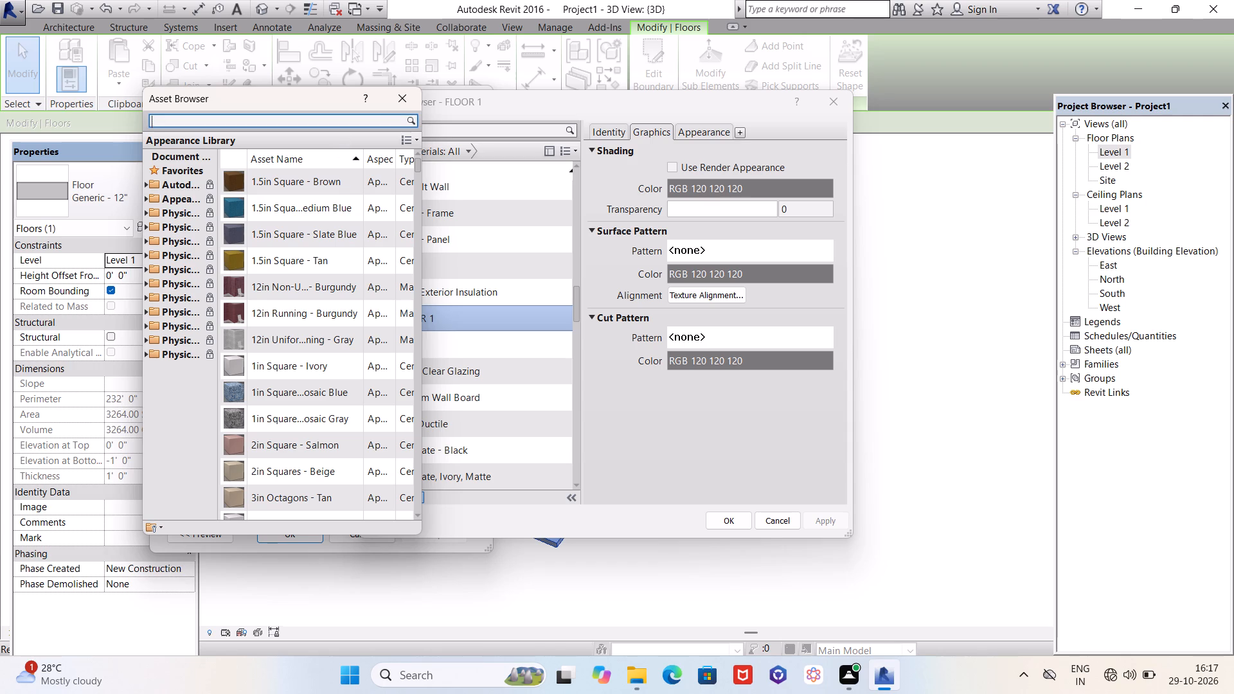
type("FLOOR")
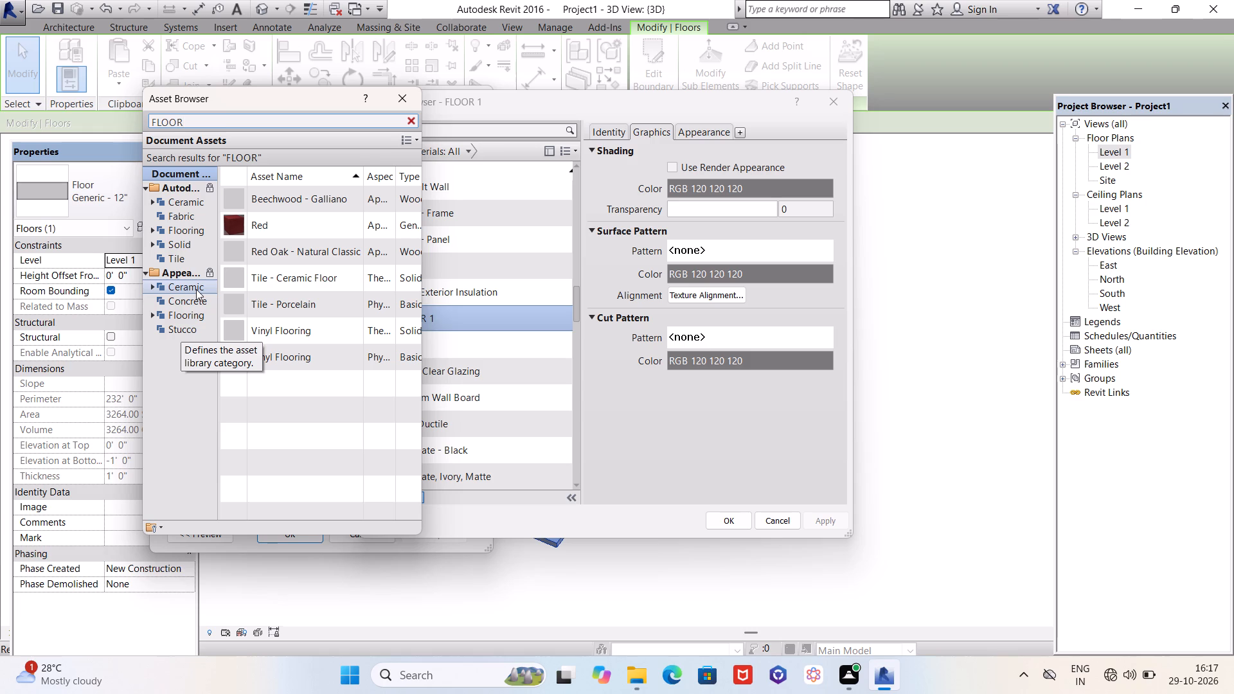
left_click(196, 289)
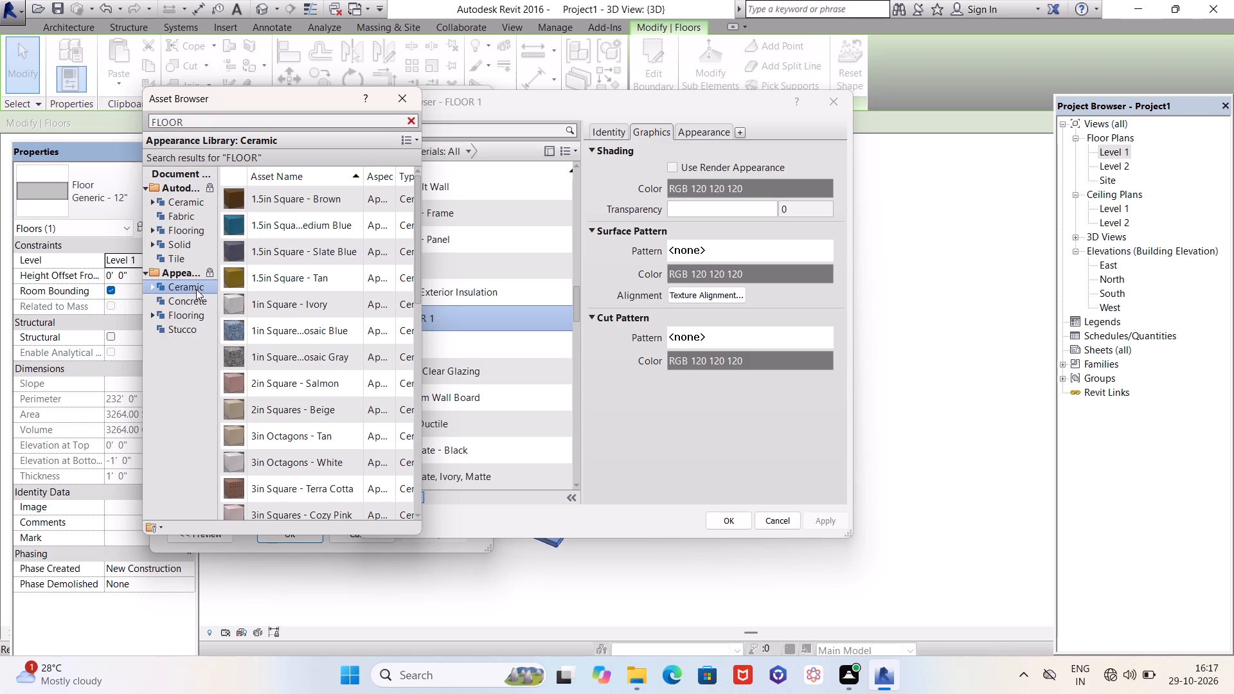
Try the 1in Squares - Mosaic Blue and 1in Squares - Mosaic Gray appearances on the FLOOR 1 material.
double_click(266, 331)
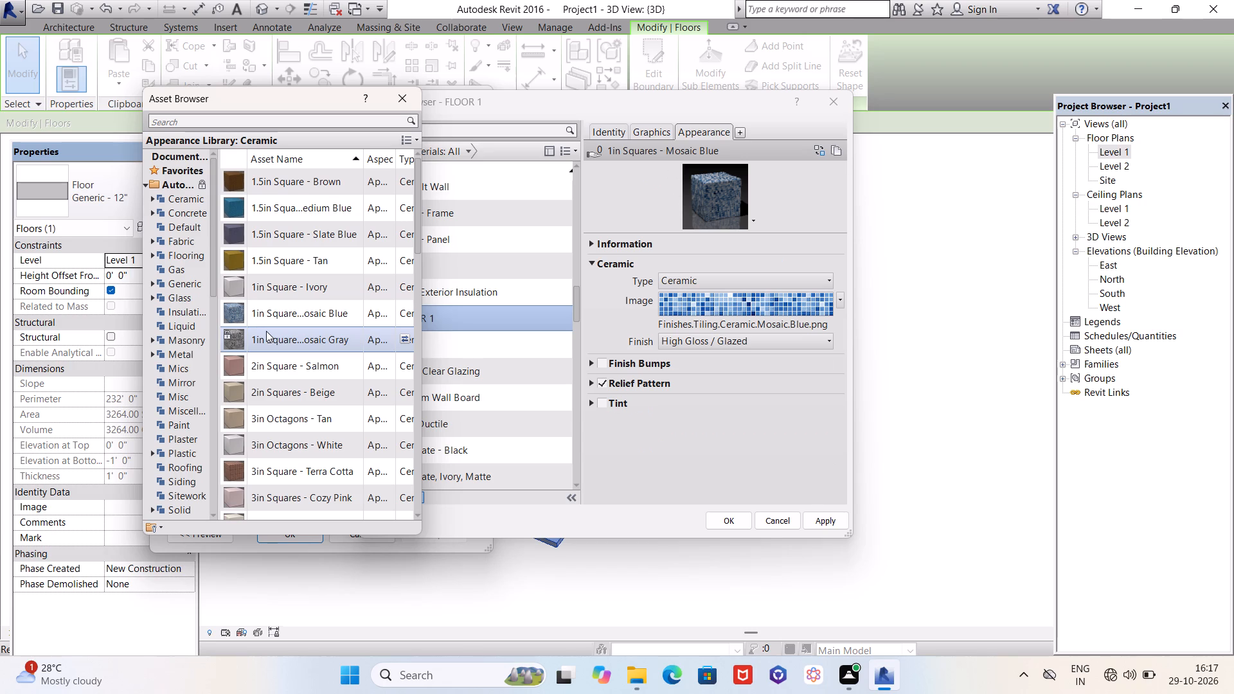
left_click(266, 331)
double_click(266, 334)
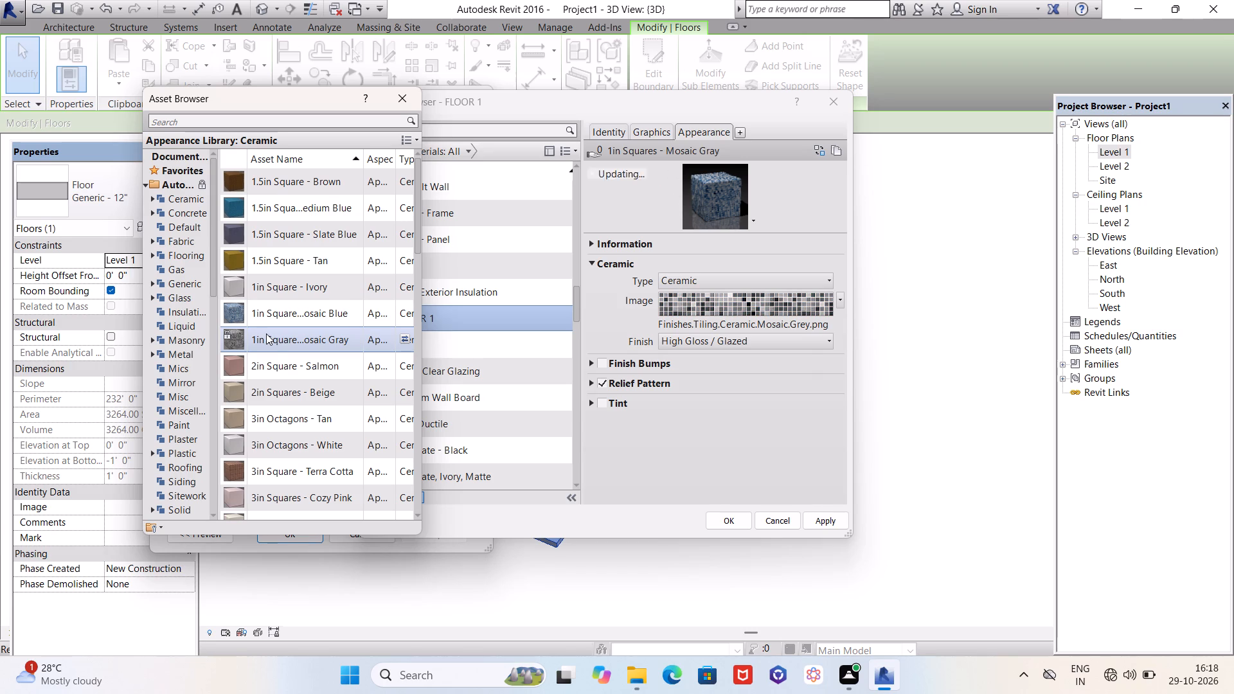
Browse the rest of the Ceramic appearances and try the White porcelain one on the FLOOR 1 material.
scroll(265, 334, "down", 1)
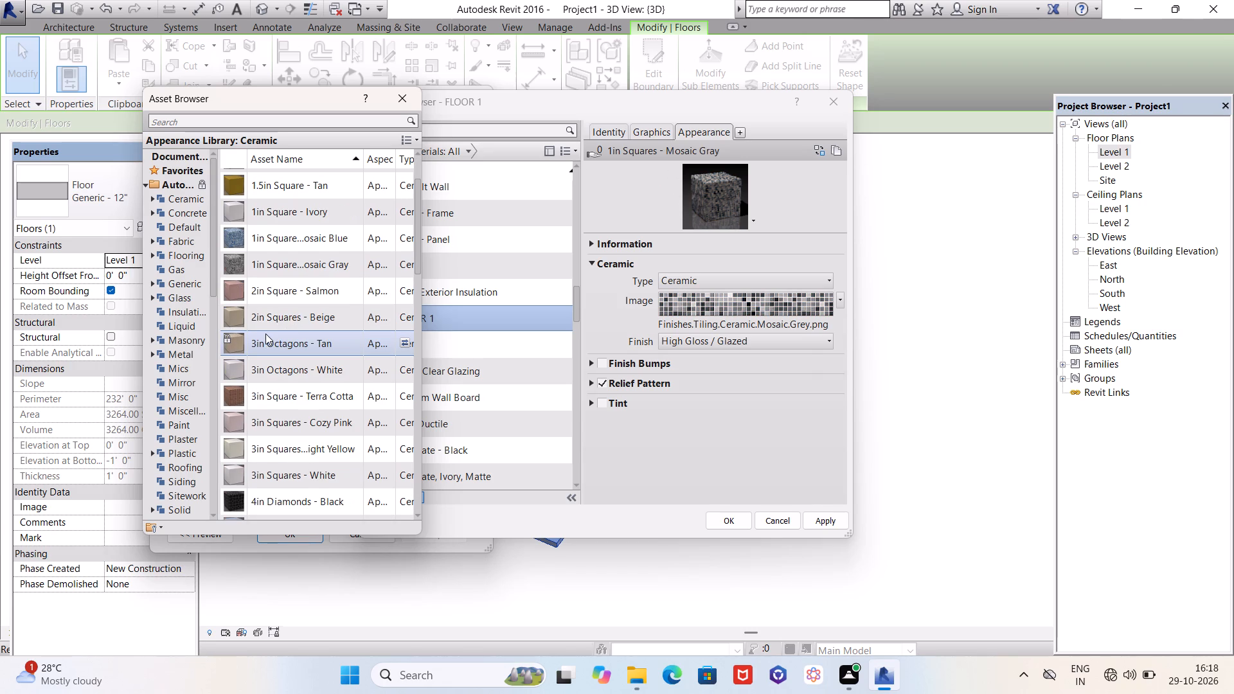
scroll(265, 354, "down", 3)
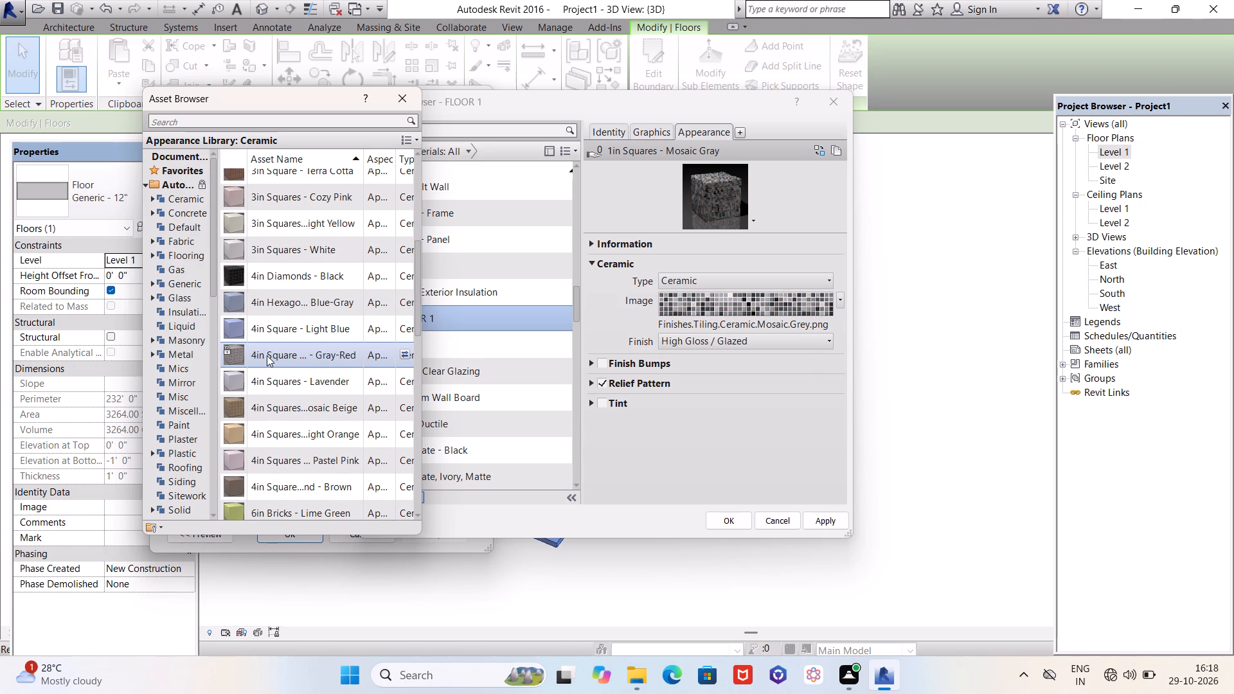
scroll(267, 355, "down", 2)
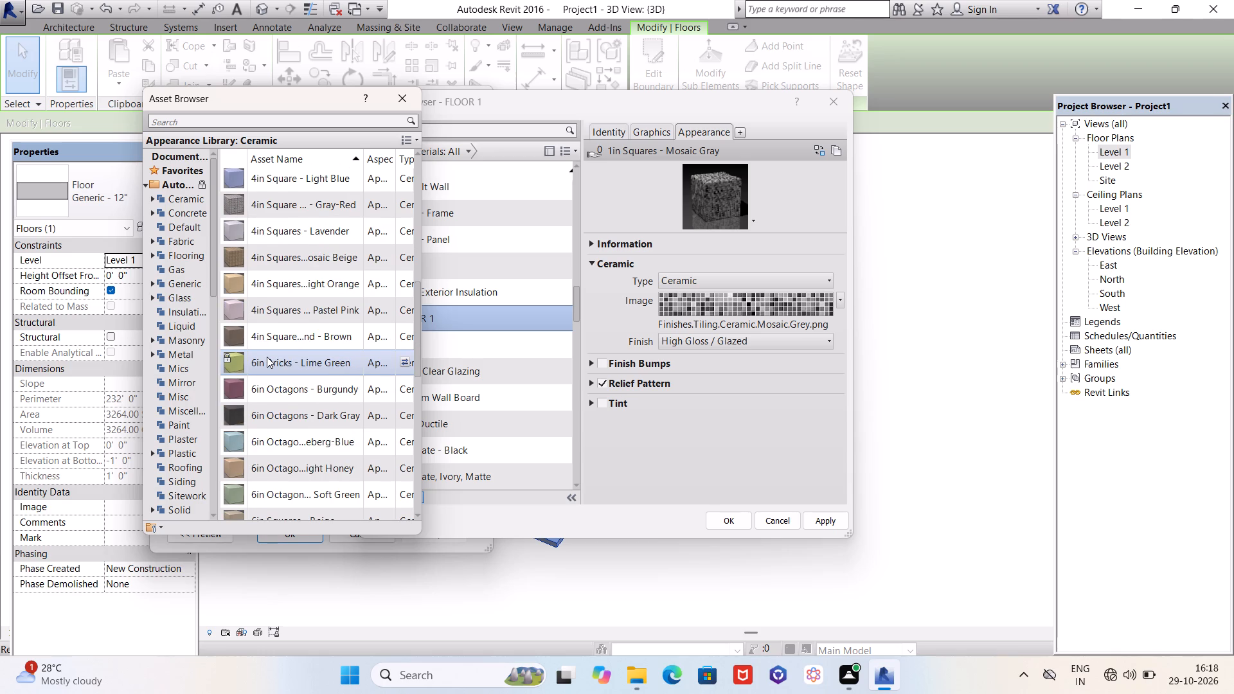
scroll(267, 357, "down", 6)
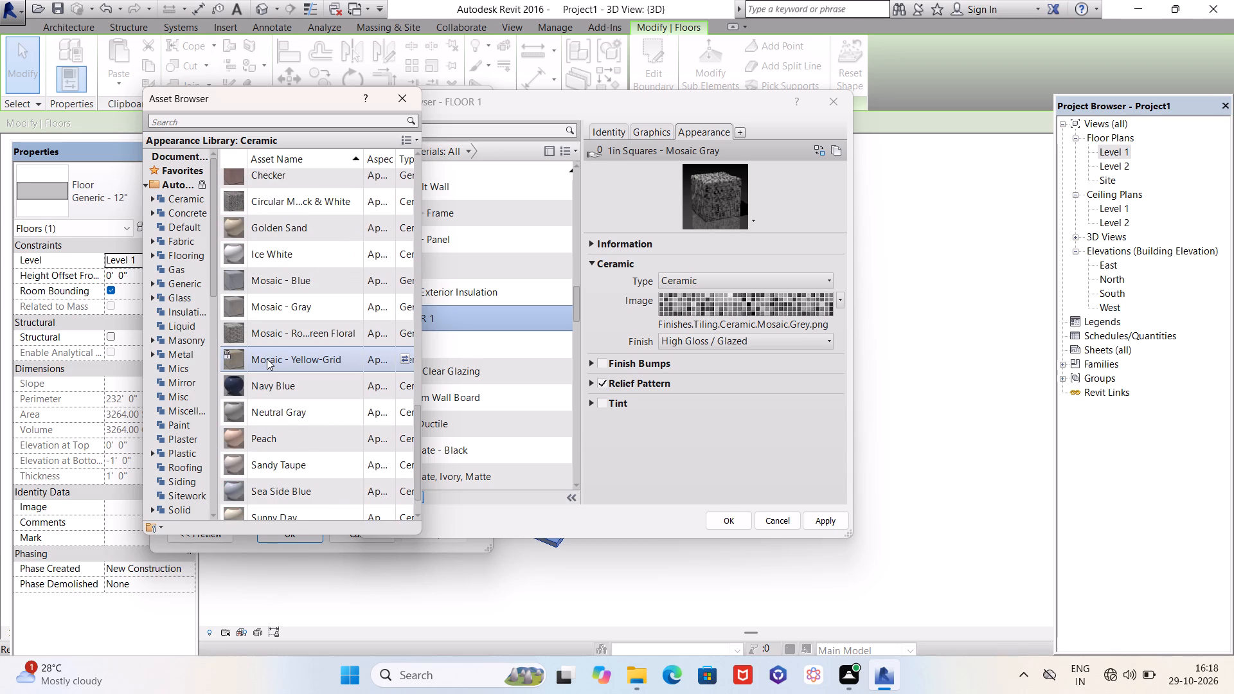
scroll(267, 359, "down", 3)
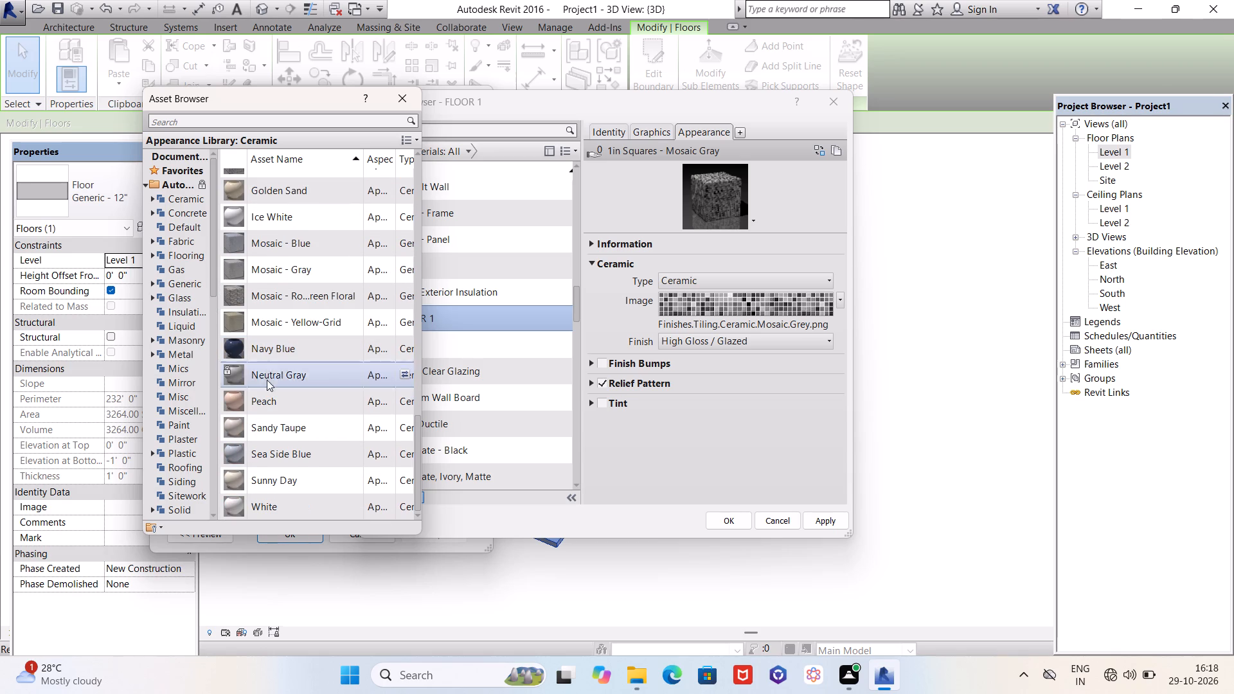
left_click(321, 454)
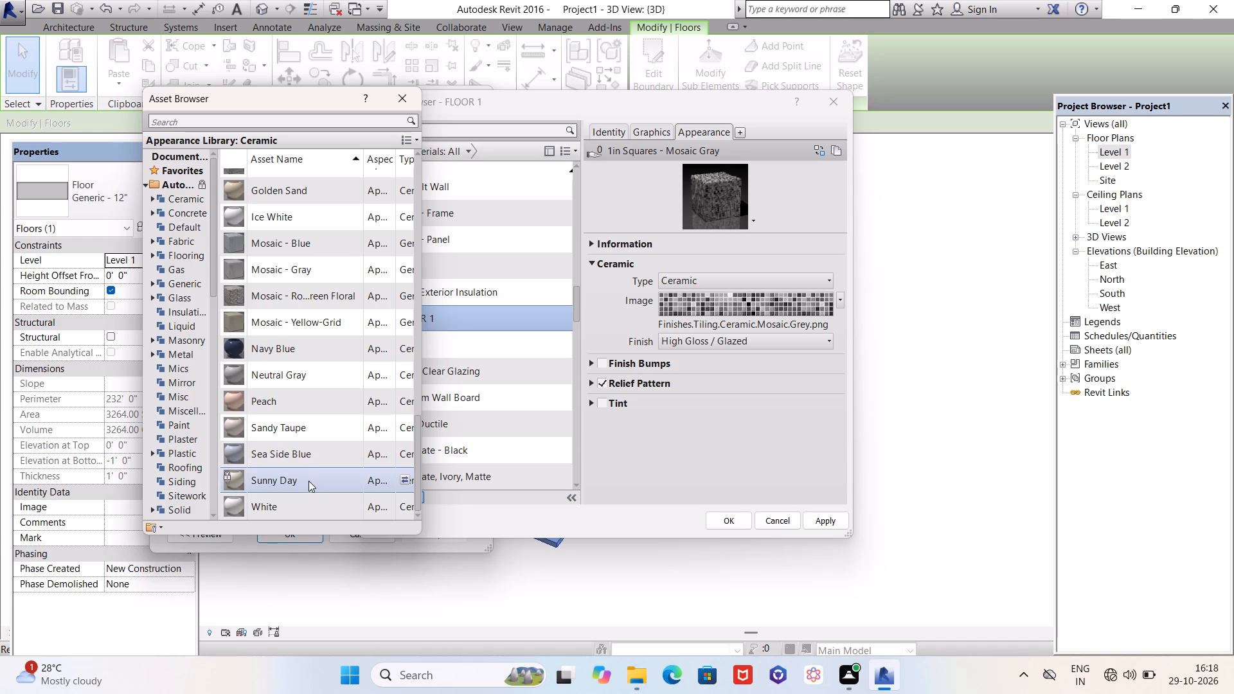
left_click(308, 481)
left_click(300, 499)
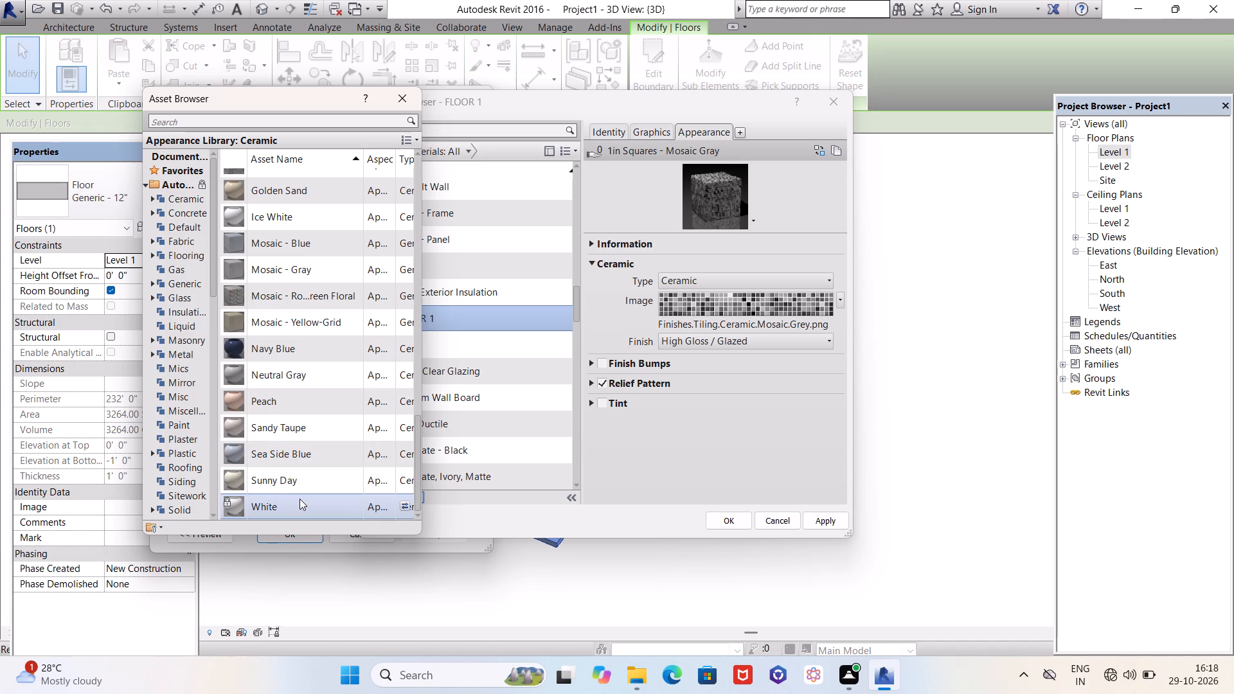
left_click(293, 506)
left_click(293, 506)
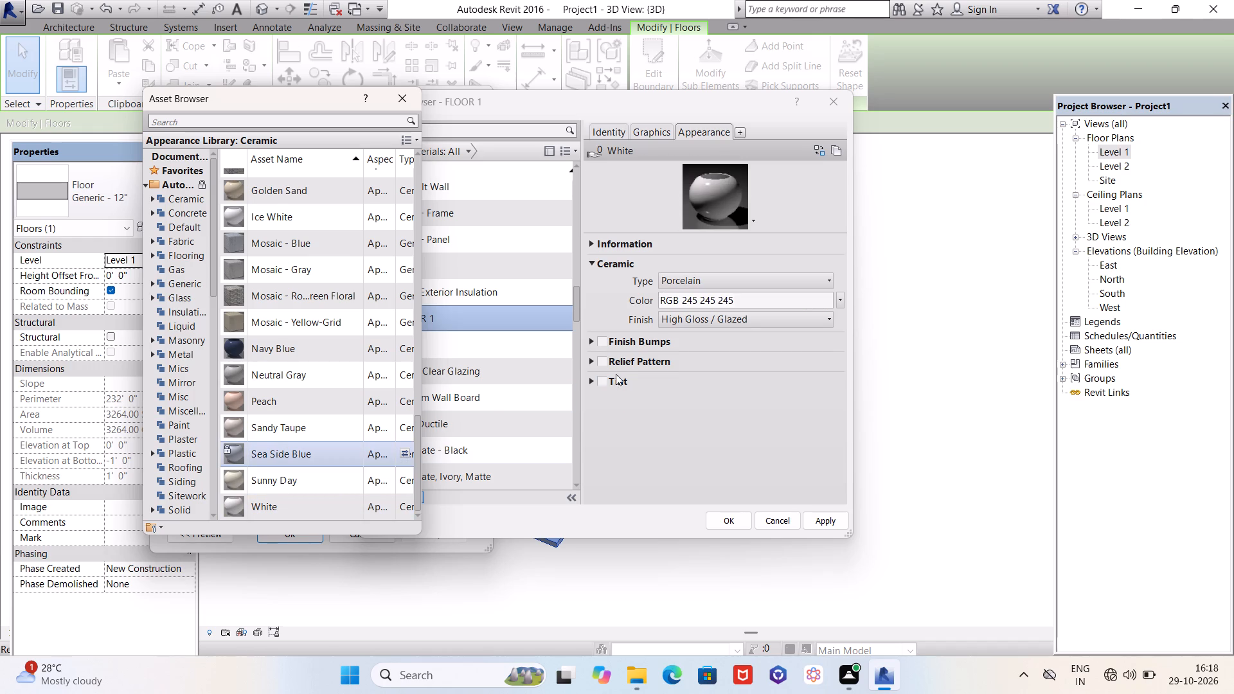
Give the FLOOR 1 material the Sea Side Blue ceramic appearance and accept it for the floor's Structure layer.
double_click(292, 452)
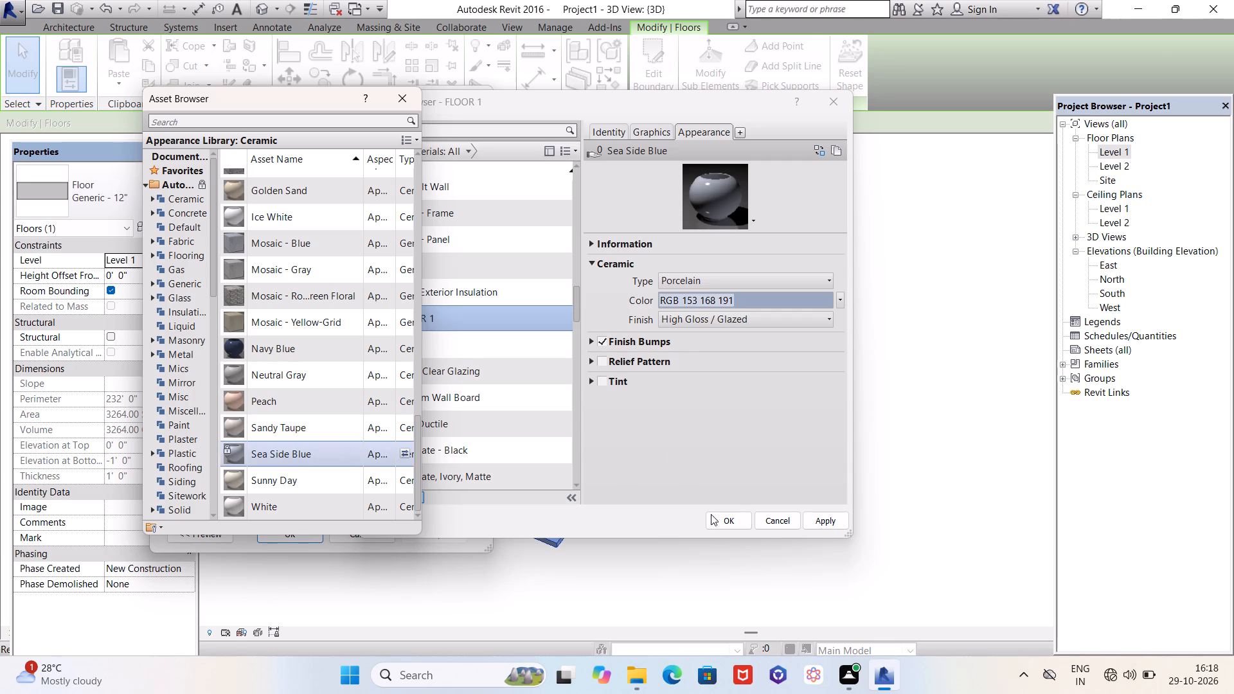
left_click(807, 518)
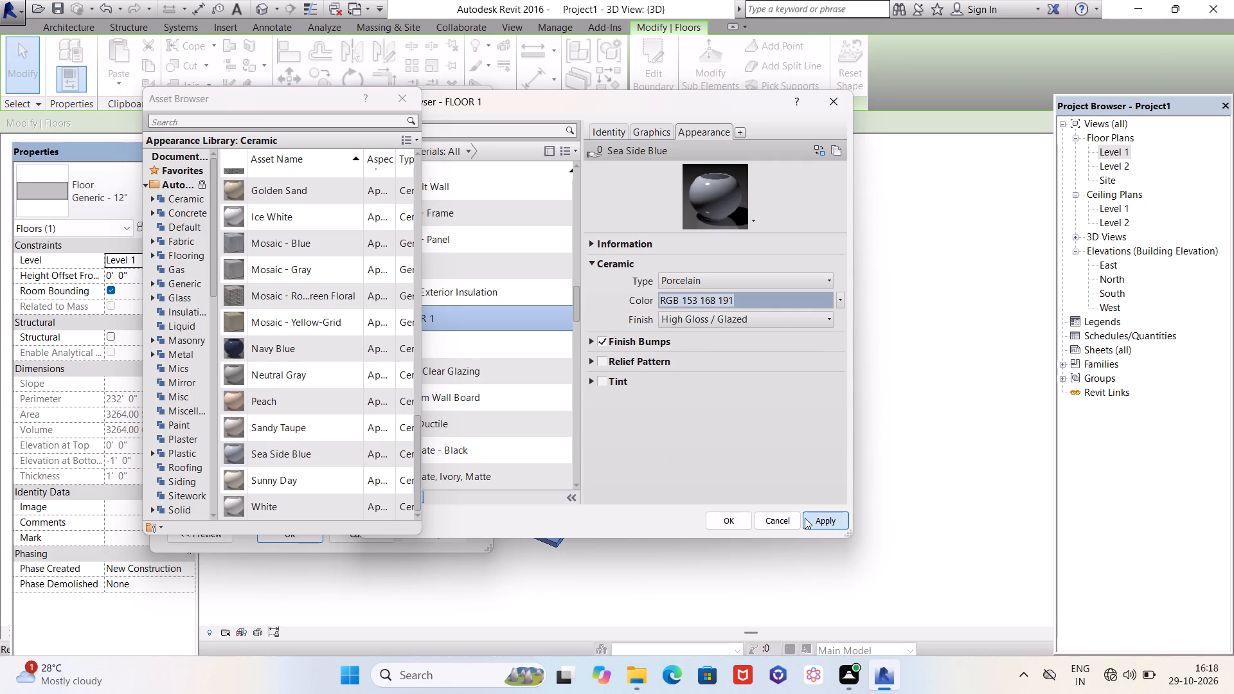
left_click(729, 521)
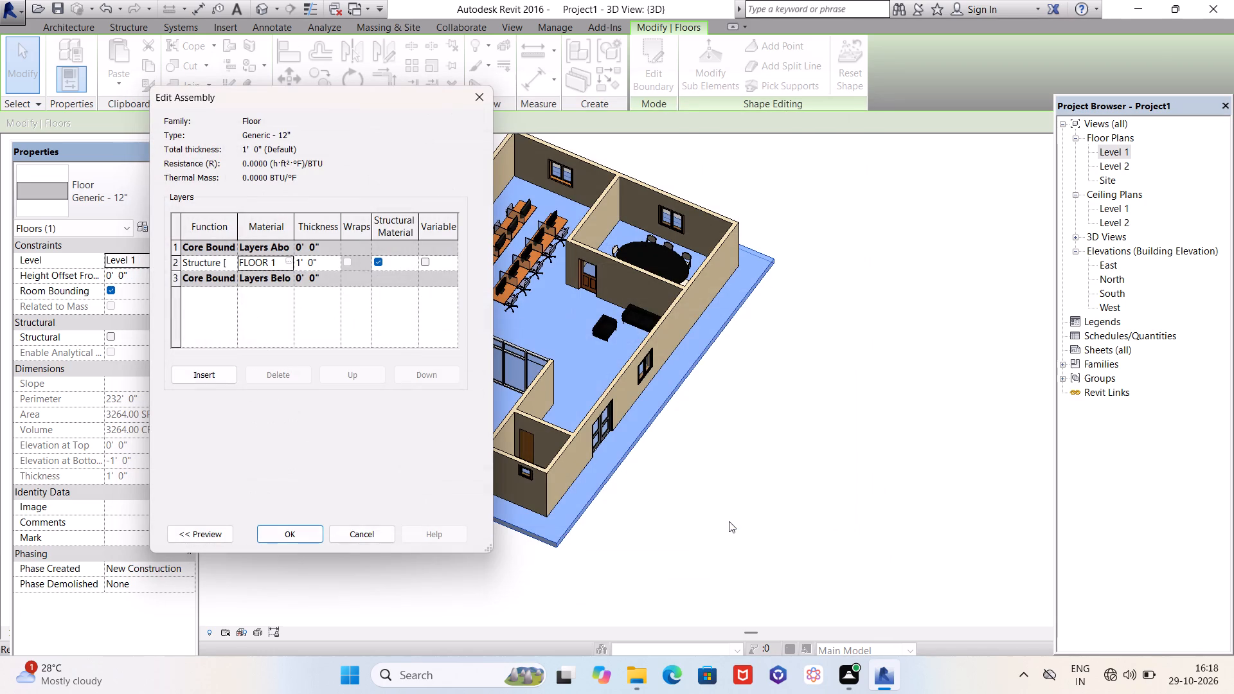
Accept the FLOOR 1 layer structure for the Generic - 12" floor type and deselect the floor.
left_click(293, 530)
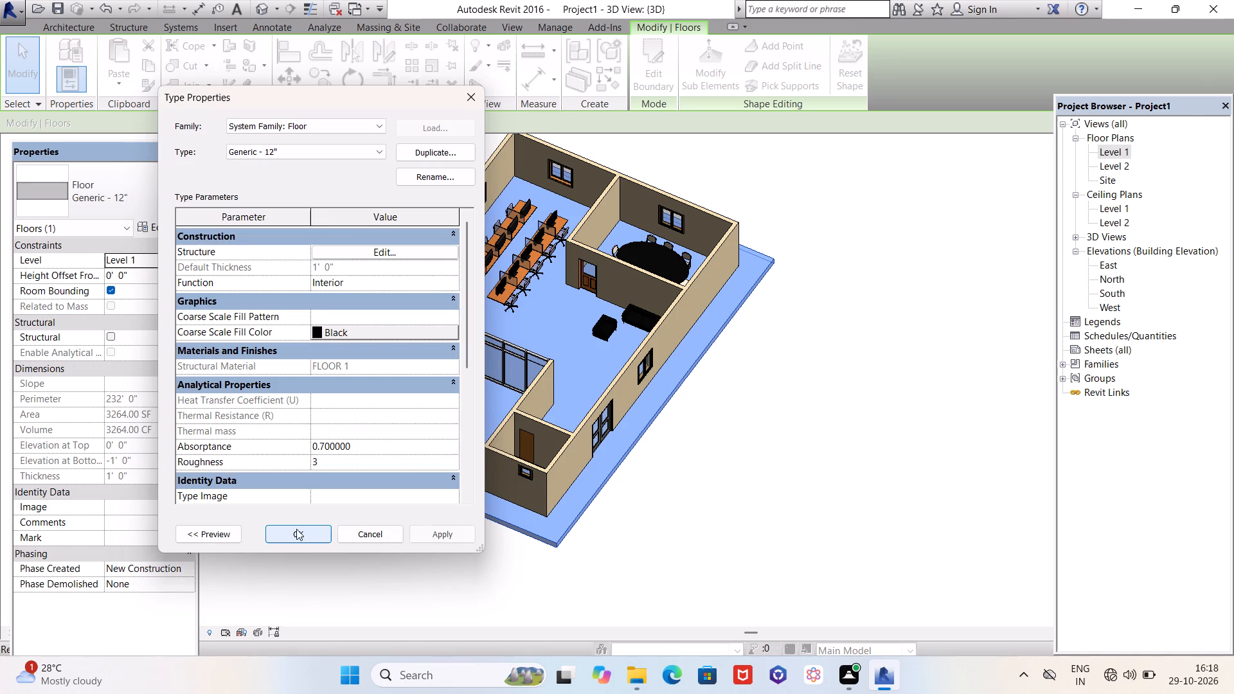
left_click(443, 537)
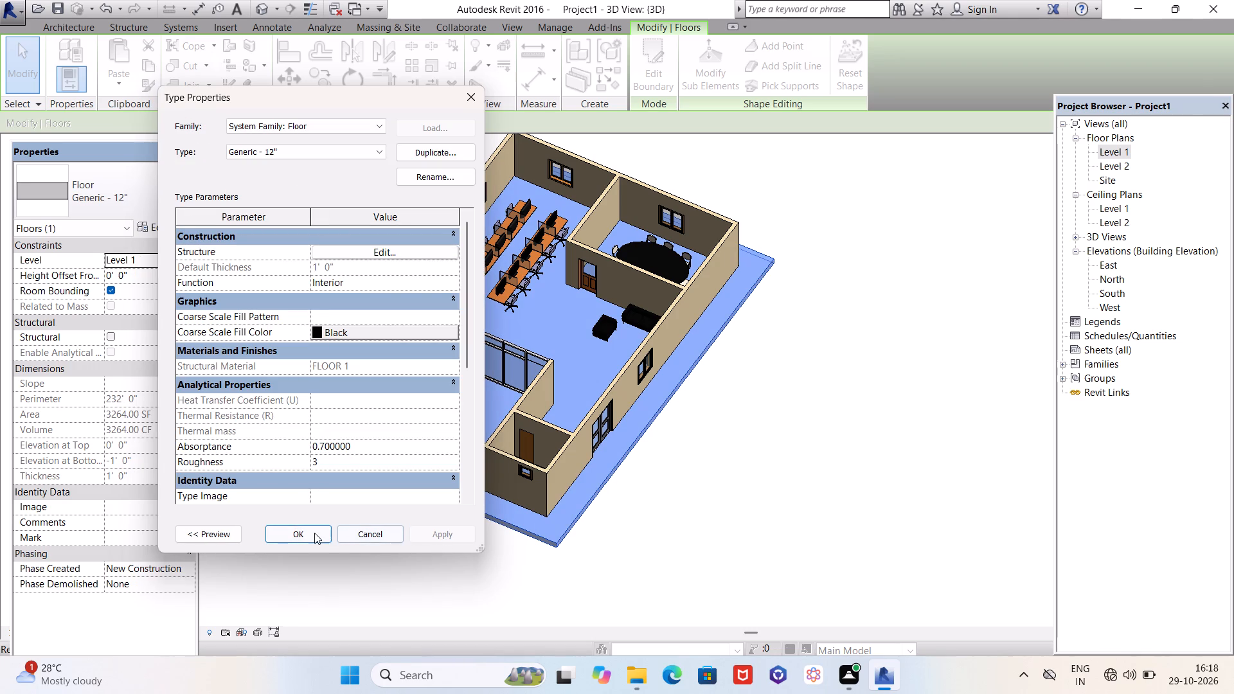
left_click(310, 532)
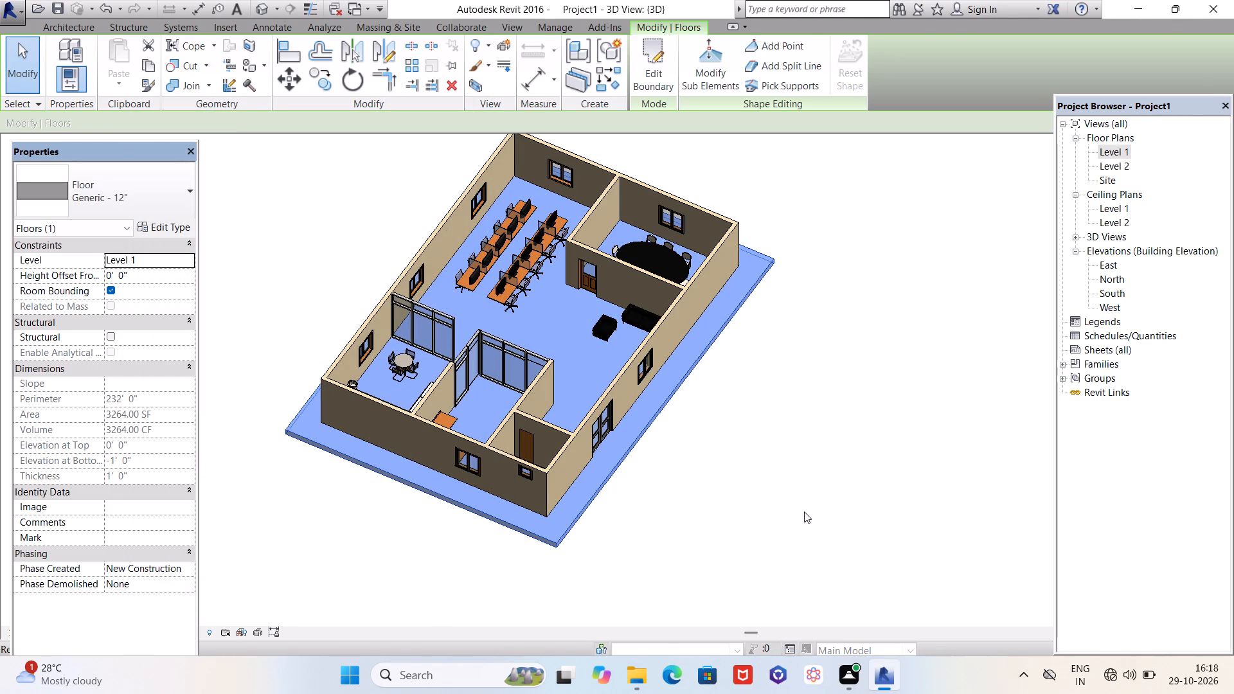
key("Escape")
Examine the building's floor and furnished rooms in 3D, from oblique angles round to a near-top view.
scroll(545, 497, "up", 2)
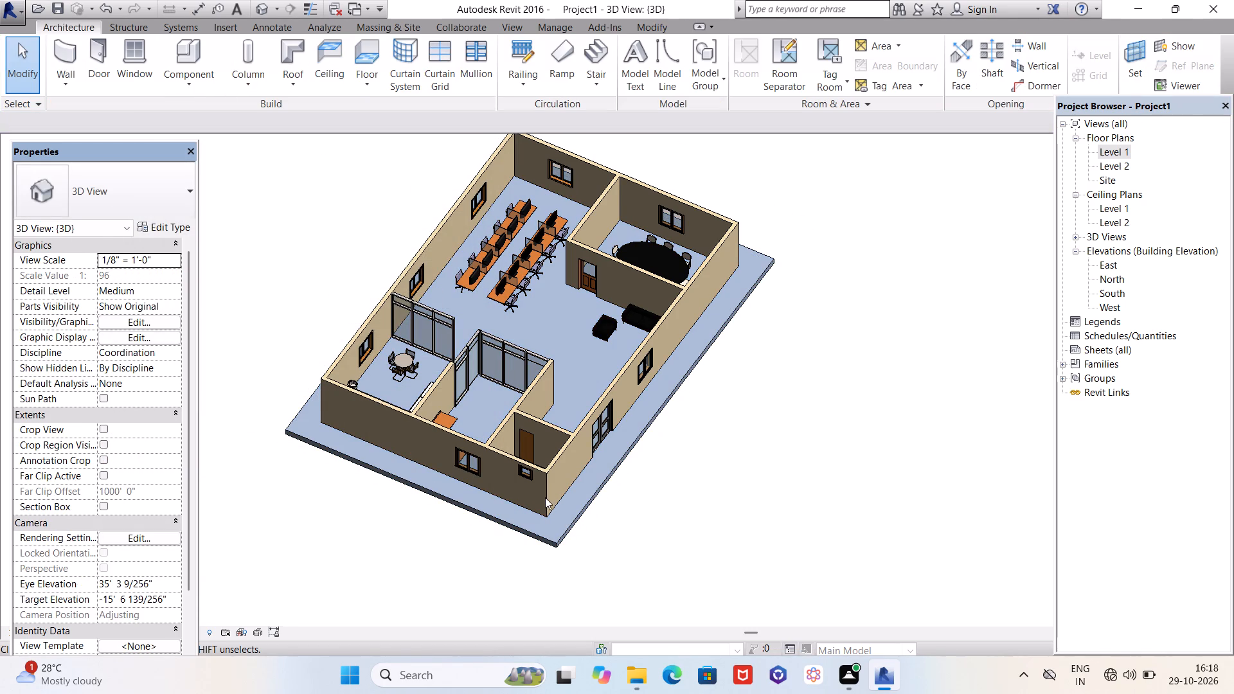
scroll(545, 497, "up", 3)
scroll(657, 509, "down", 5)
middle_click_drag(696, 509, 667, 486)
middle_click_drag(725, 517, 569, 542, "shift")
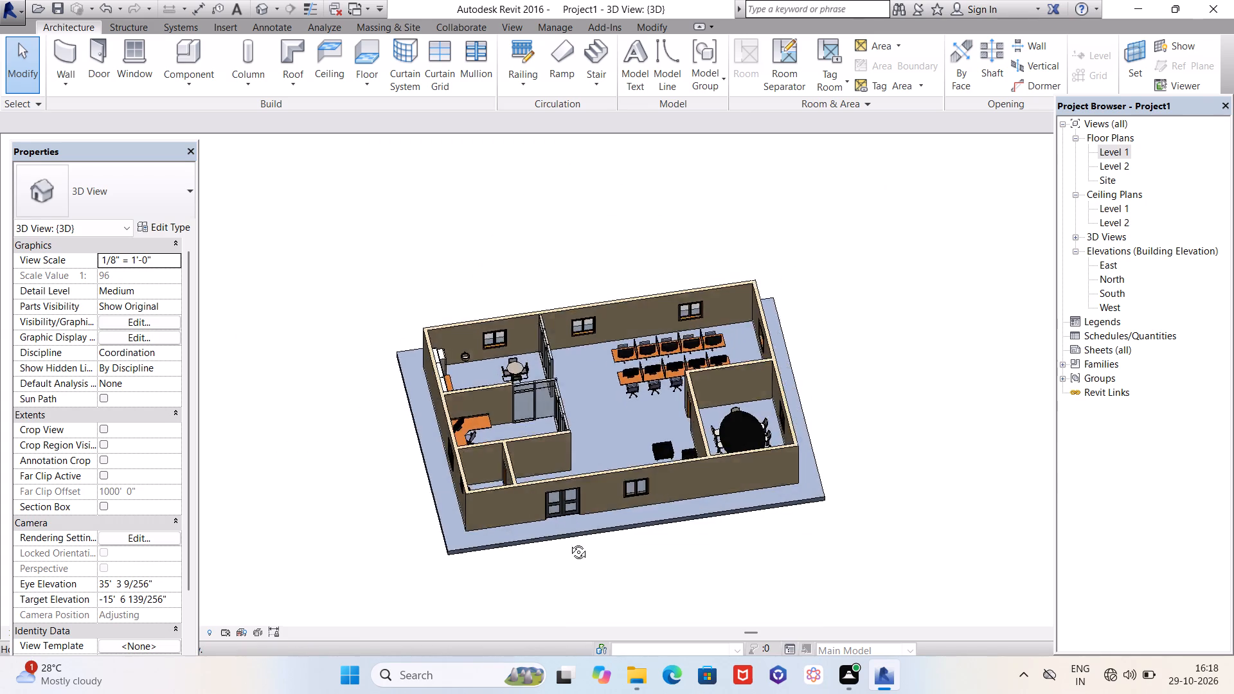
middle_click_drag(569, 542, 576, 595, "shift")
scroll(575, 582, "up", 1)
scroll(416, 267, "down", 3)
middle_click_drag(420, 270, 434, 364, "shift")
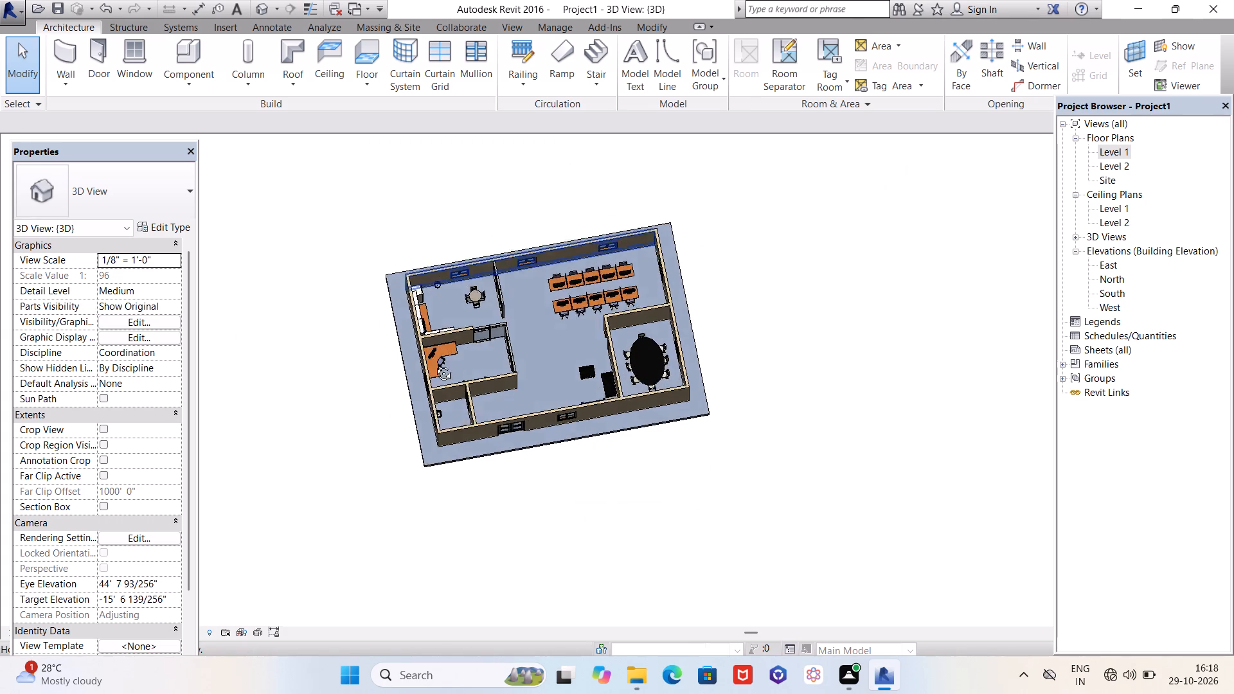
middle_click_drag(434, 364, 420, 407, "shift")
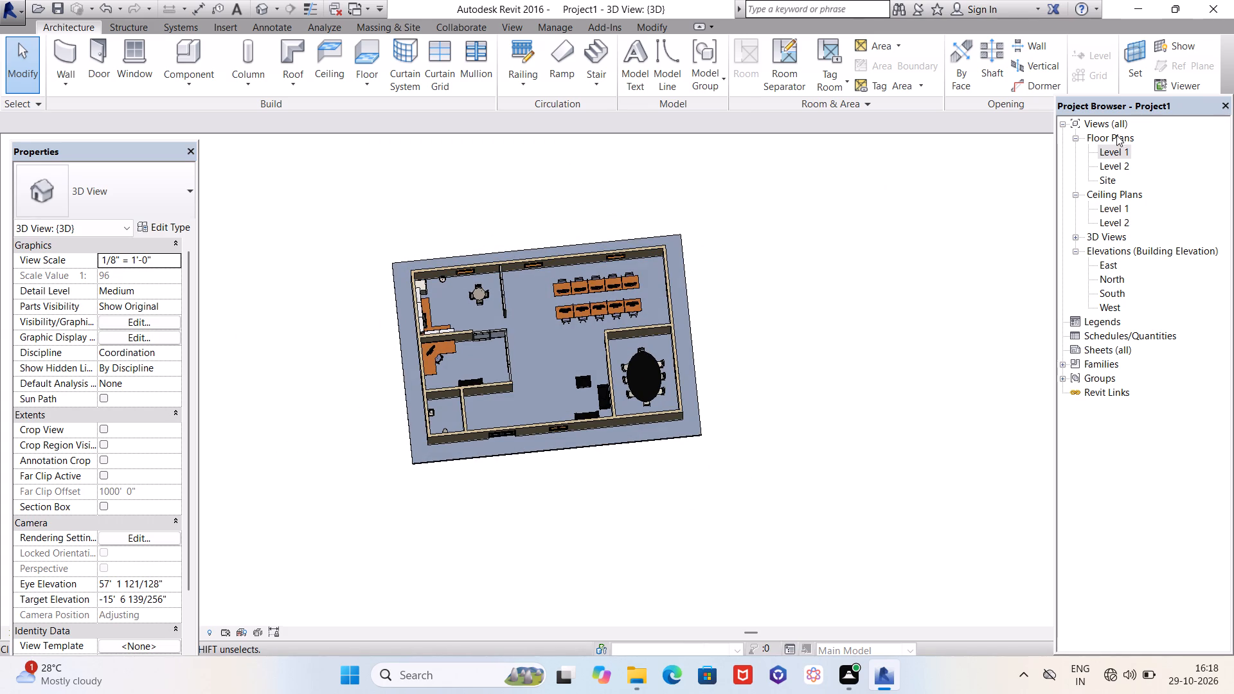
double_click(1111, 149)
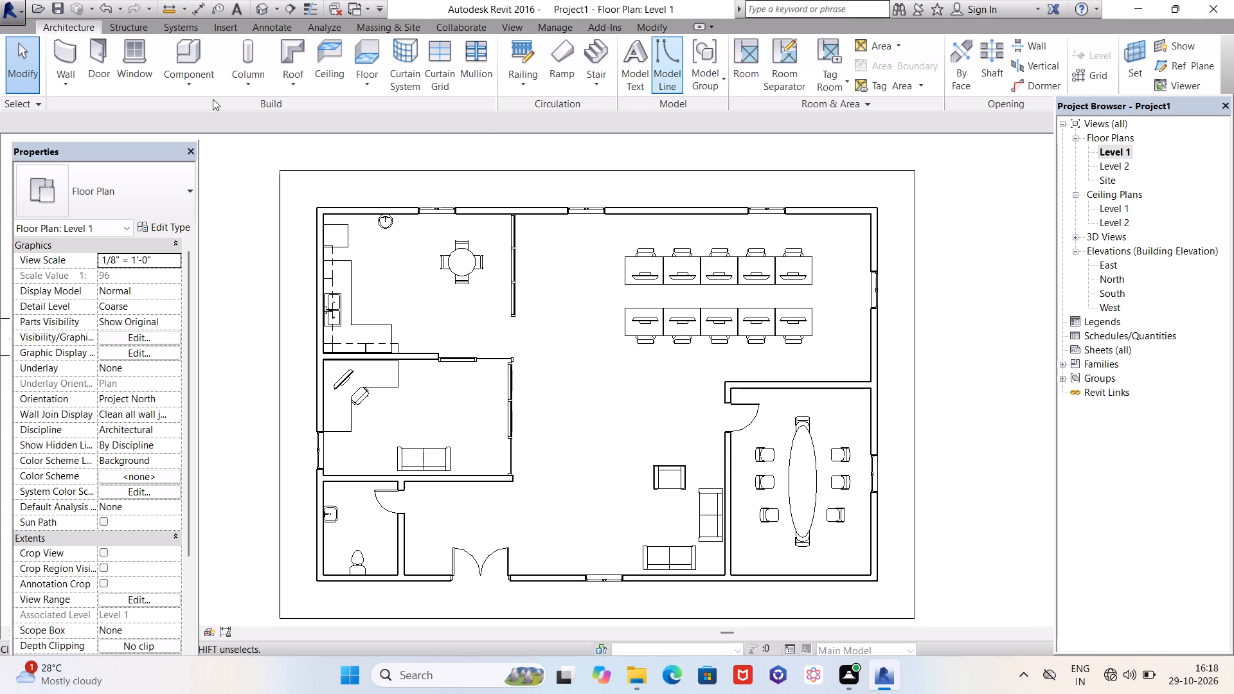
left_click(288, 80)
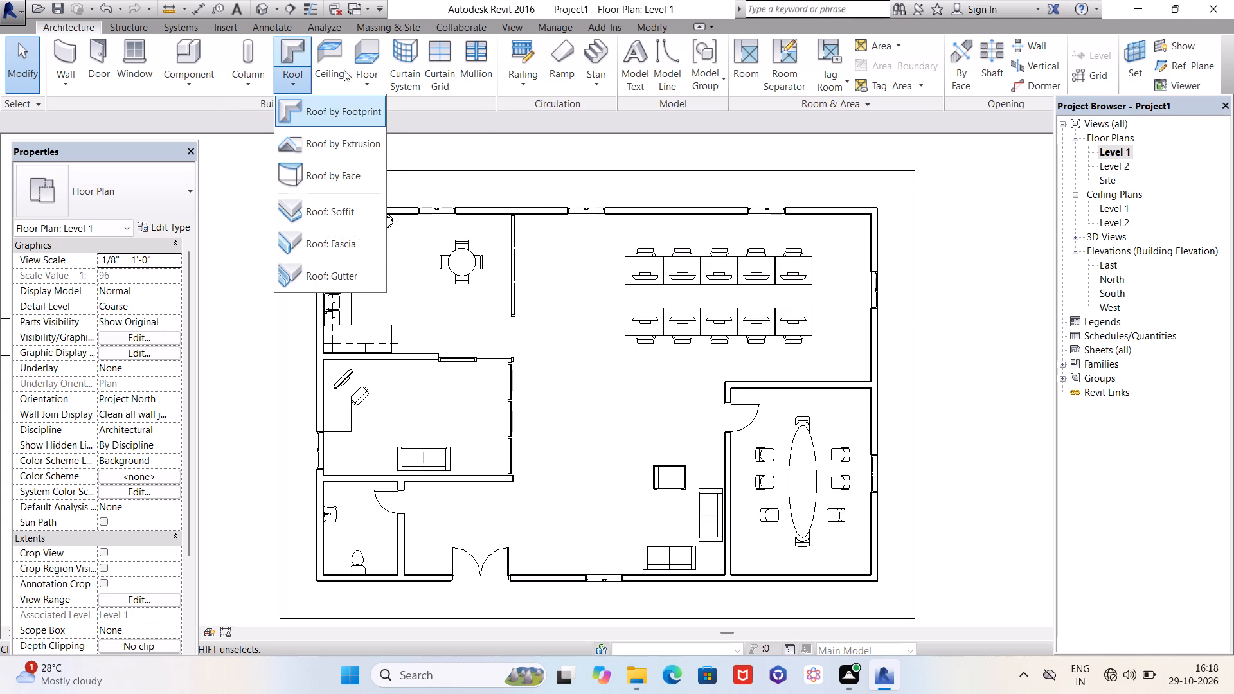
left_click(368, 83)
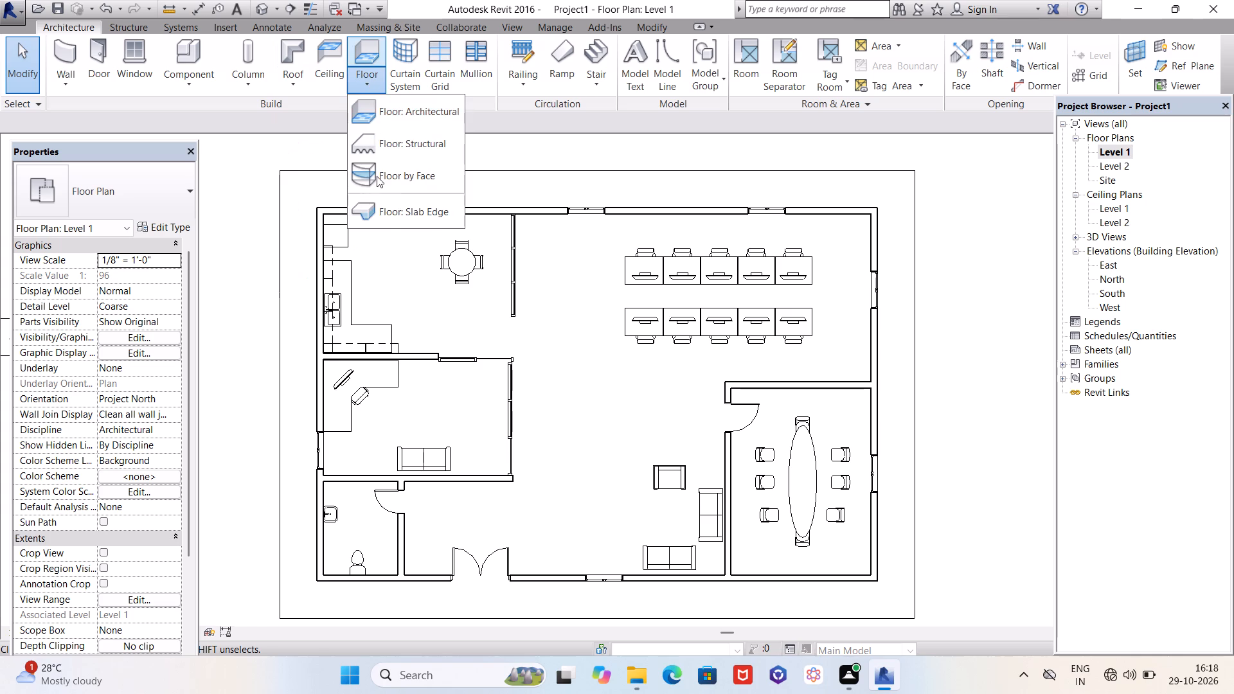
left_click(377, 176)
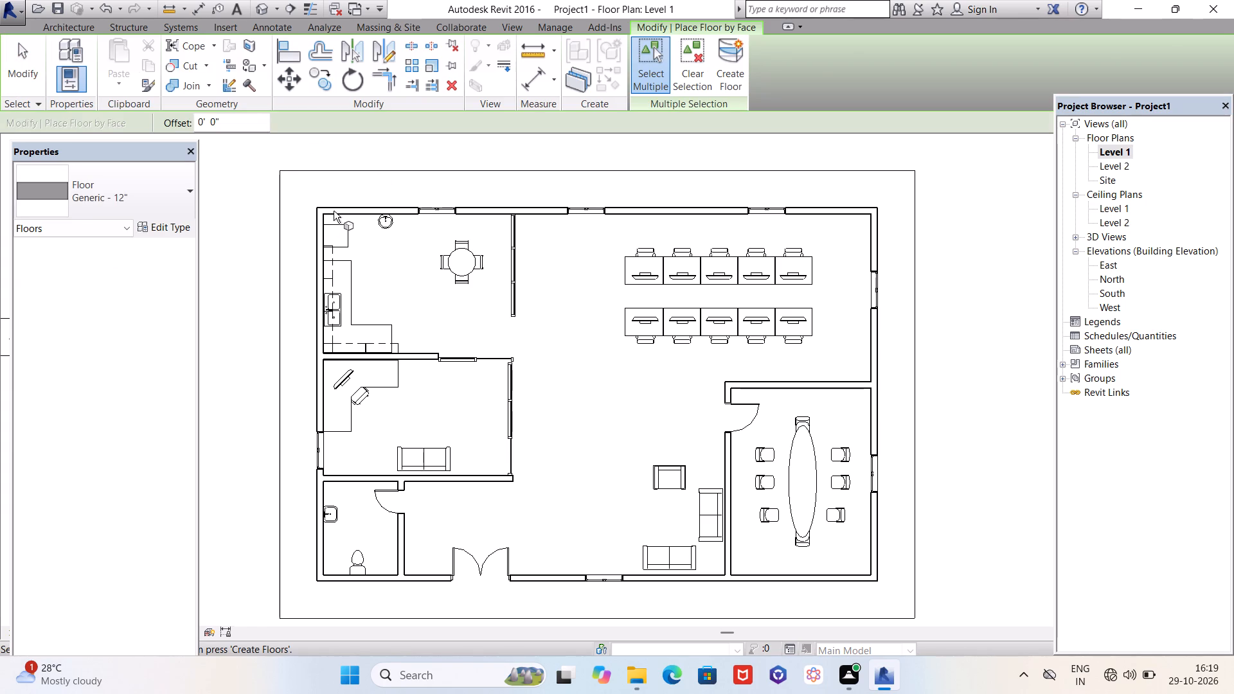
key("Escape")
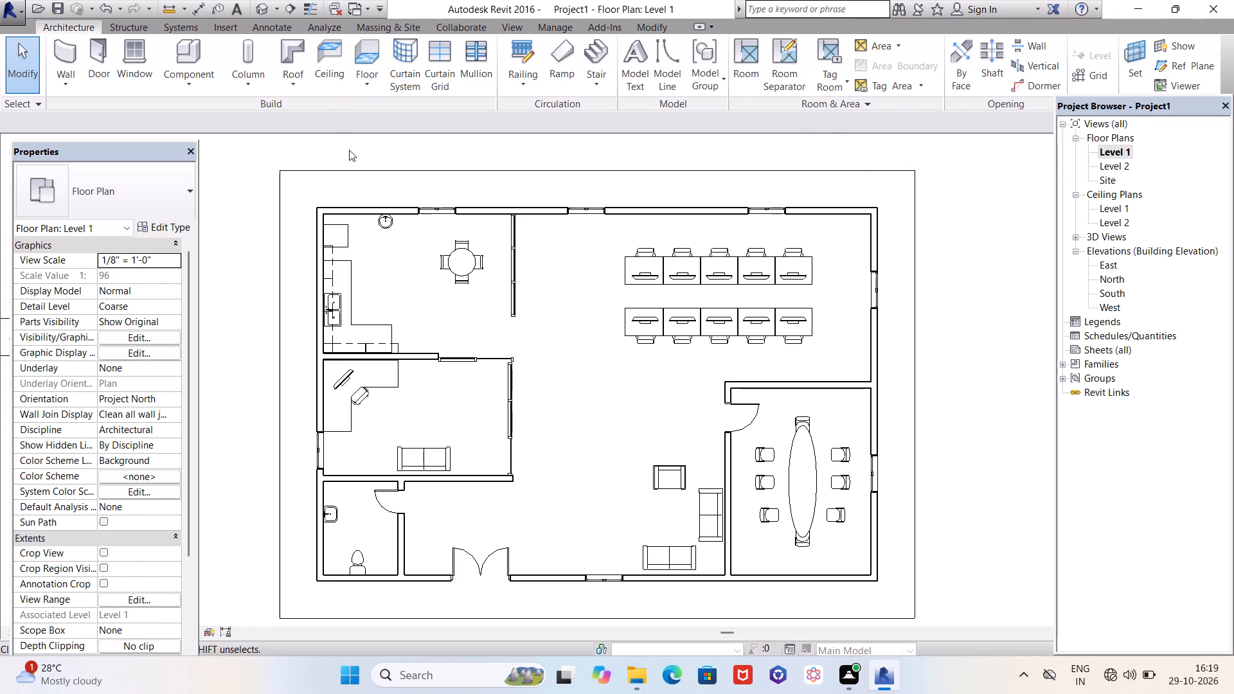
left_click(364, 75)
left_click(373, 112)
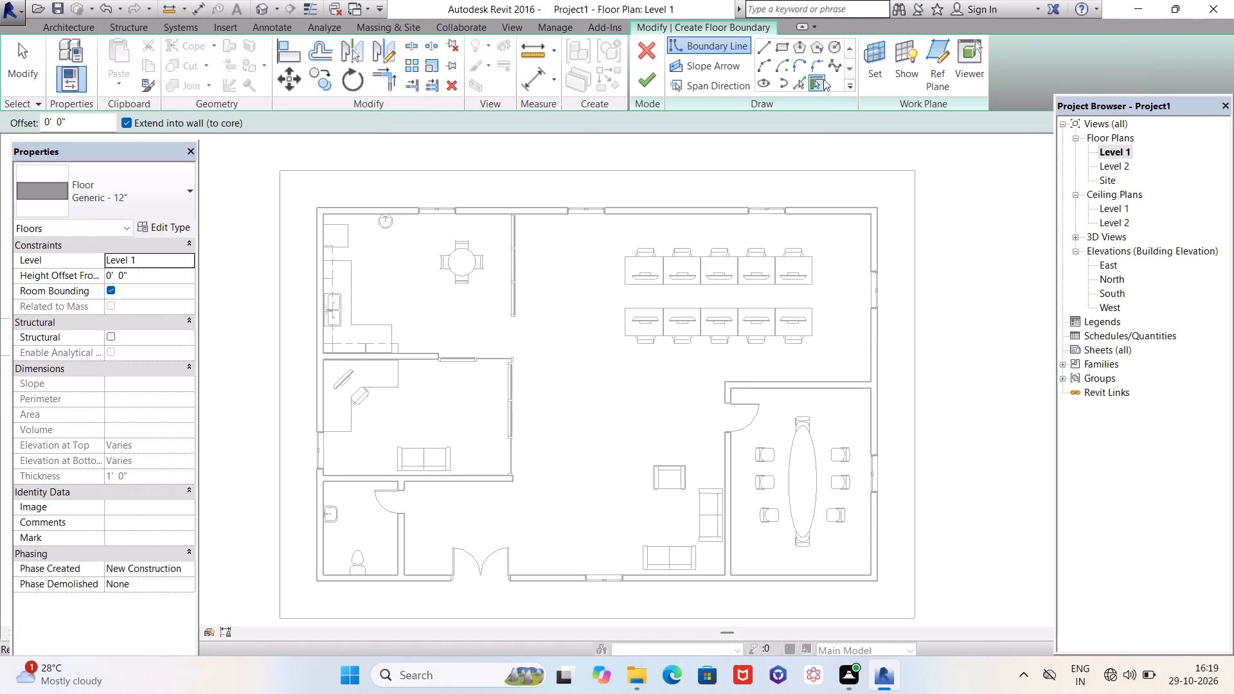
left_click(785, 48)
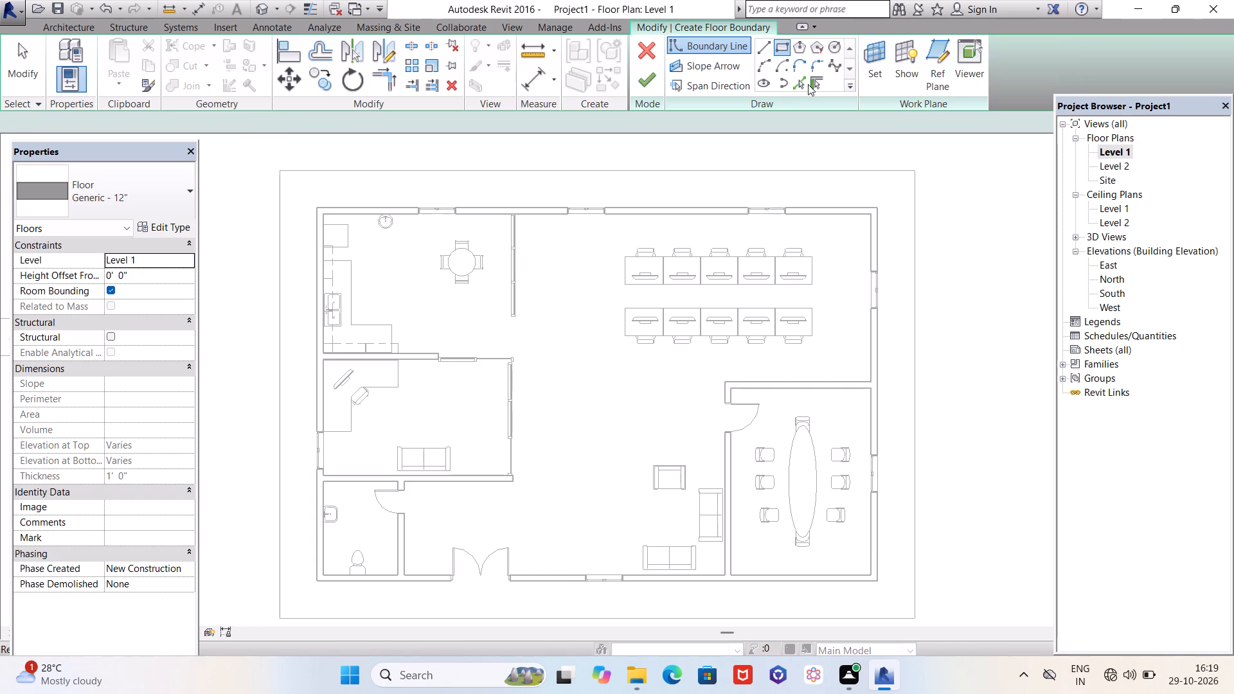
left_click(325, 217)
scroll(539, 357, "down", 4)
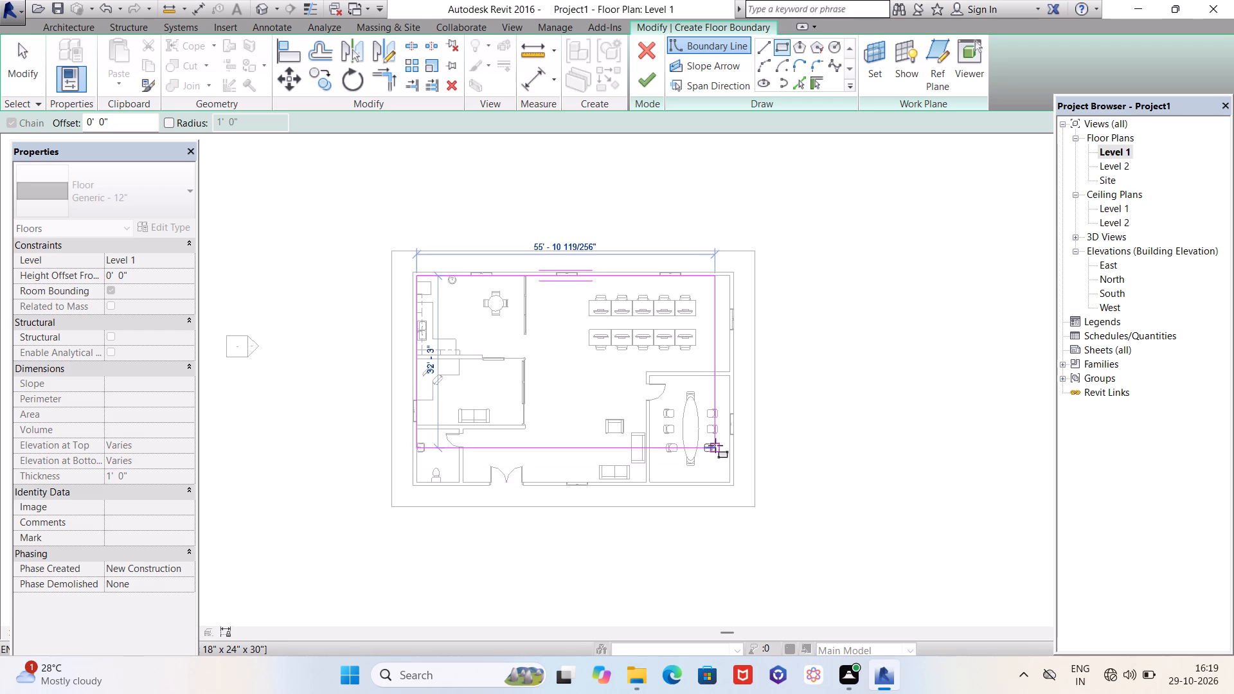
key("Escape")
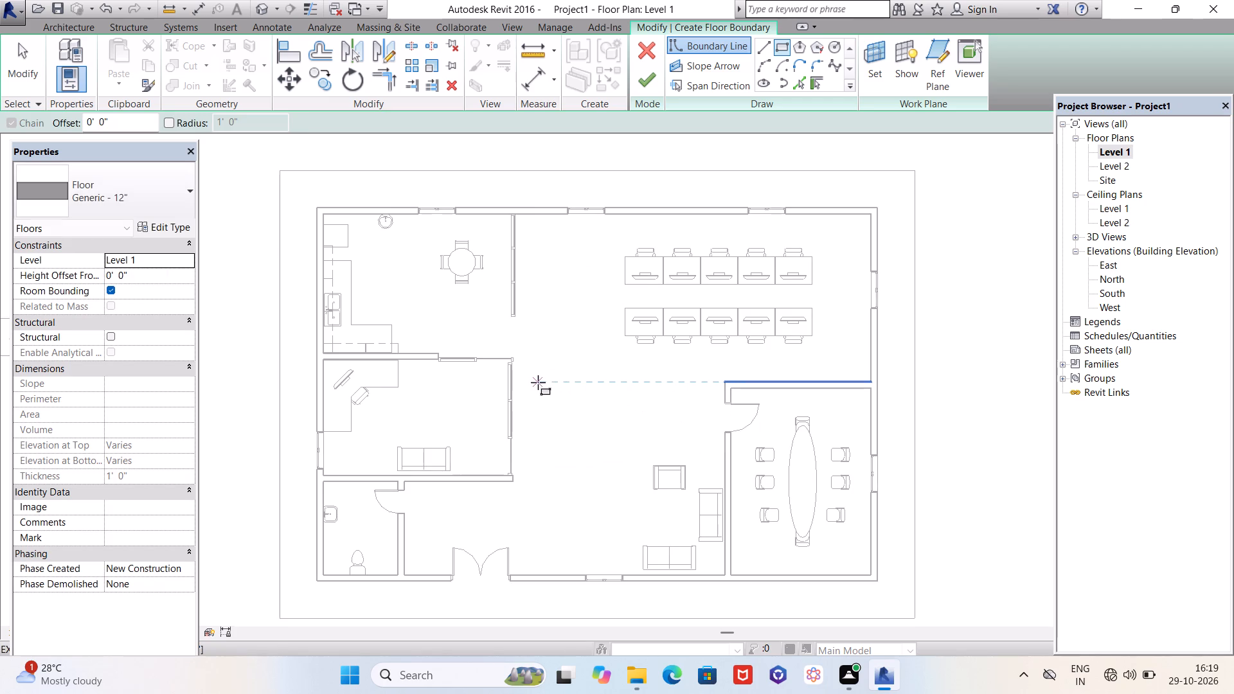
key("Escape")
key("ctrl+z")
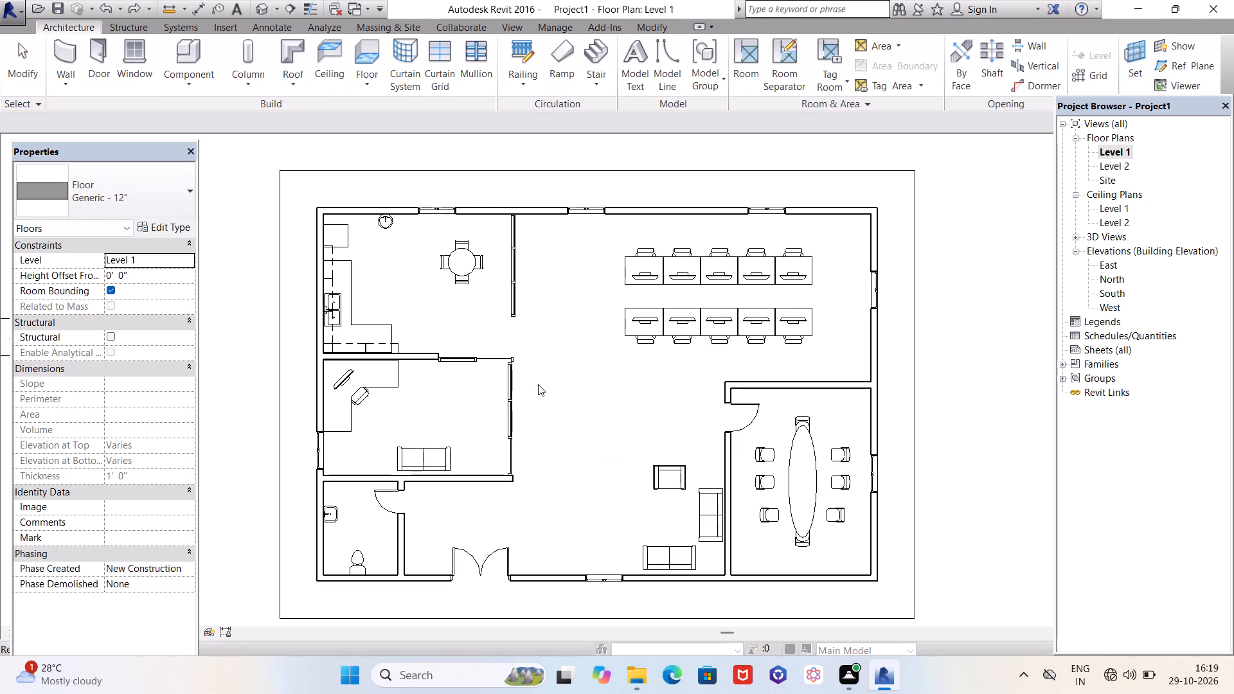
Return to the 3D view and inspect the floor, glass partitions, workstations, kitchen and meeting room from several sides and up close.
scroll(659, 273, "down", 2)
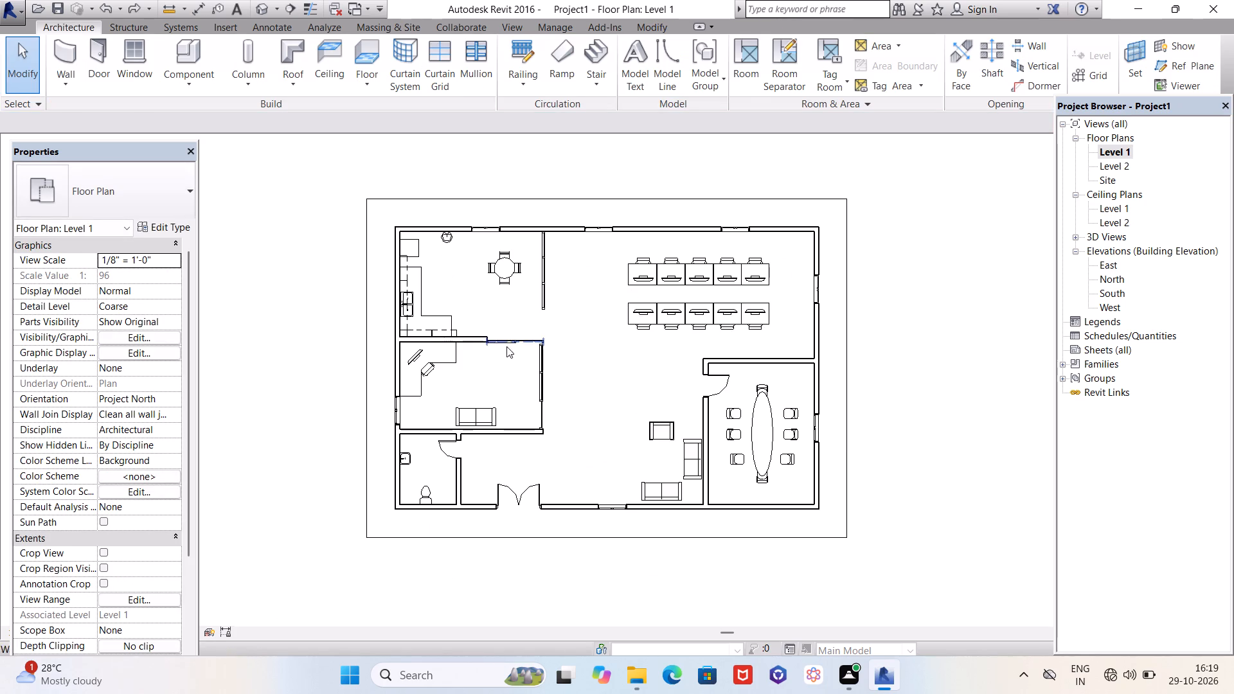
scroll(677, 396, "up", 2)
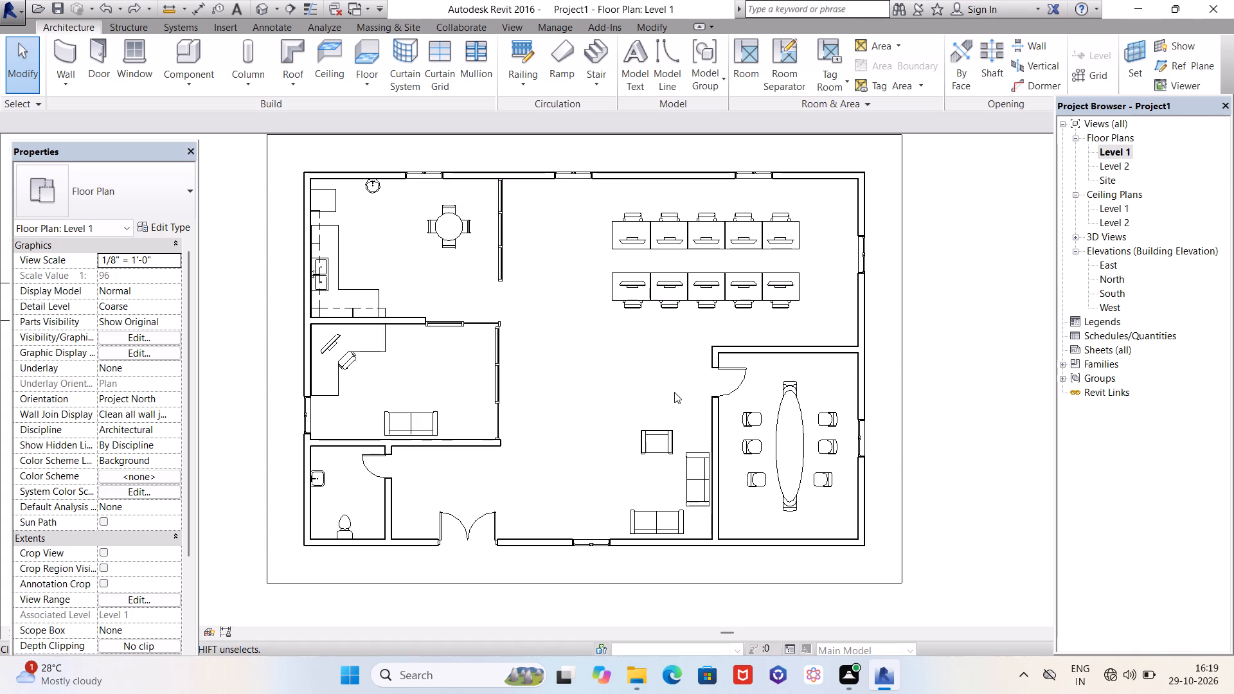
double_click(258, 10)
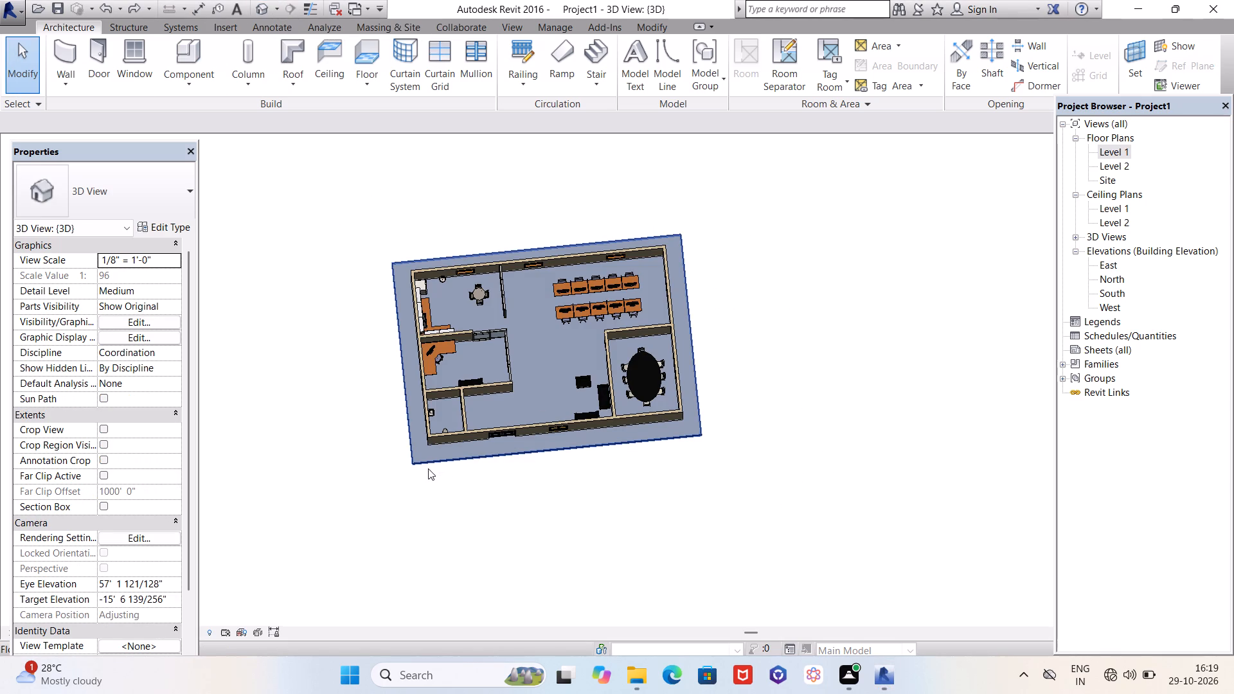
middle_click_drag(395, 430, 449, 422, "ctrl")
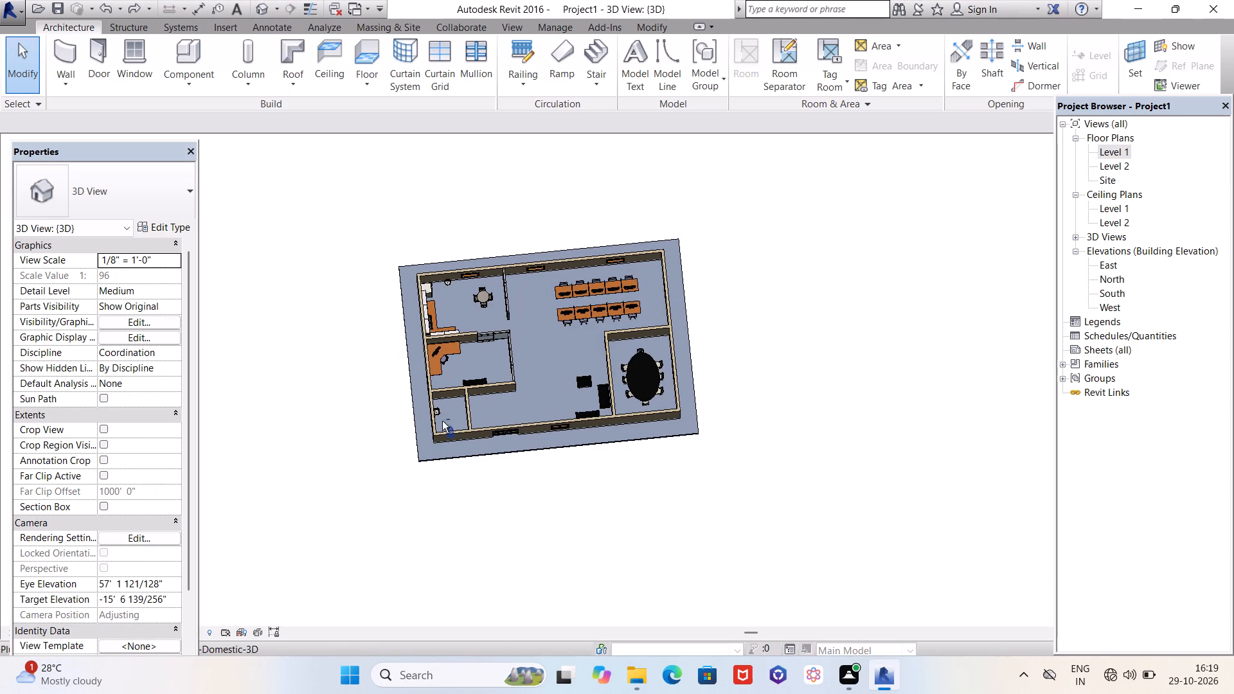
middle_click_drag(404, 402, 645, 287, "shift")
scroll(530, 339, "up", 1)
scroll(483, 440, "down", 3)
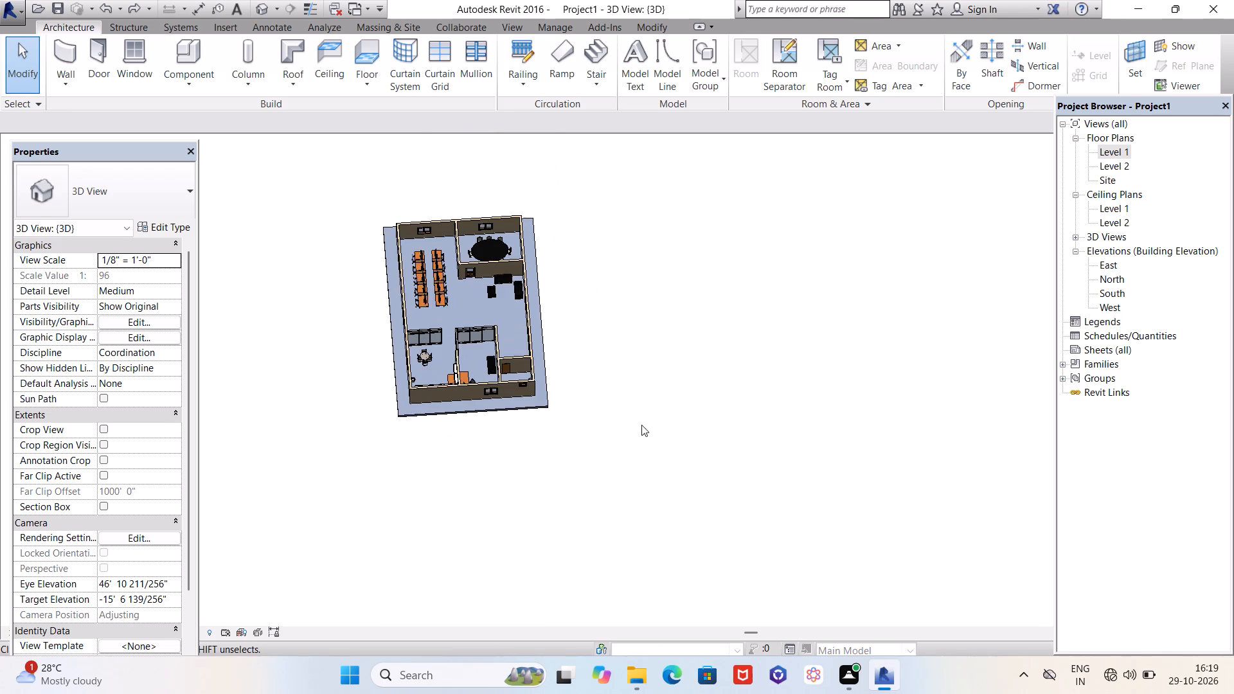
middle_click_drag(673, 414, 442, 290, "shift")
scroll(532, 371, "up", 9)
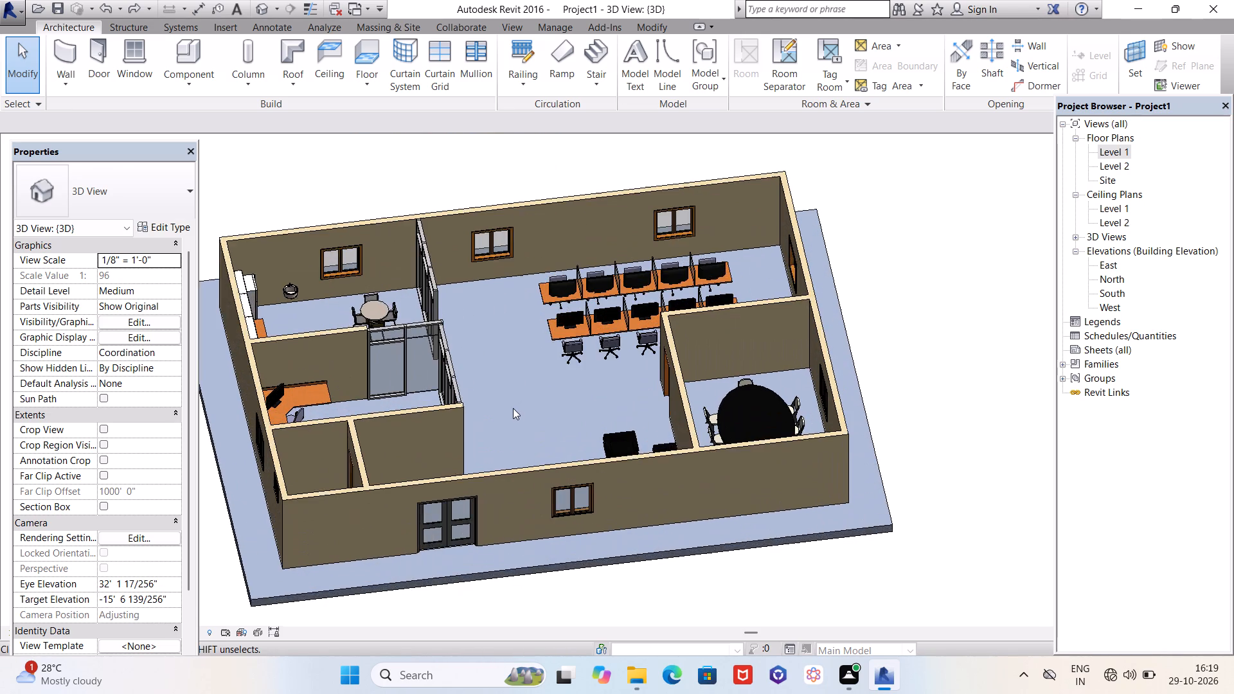
scroll(589, 406, "down", 2)
scroll(514, 373, "up", 3)
scroll(599, 391, "down", 2)
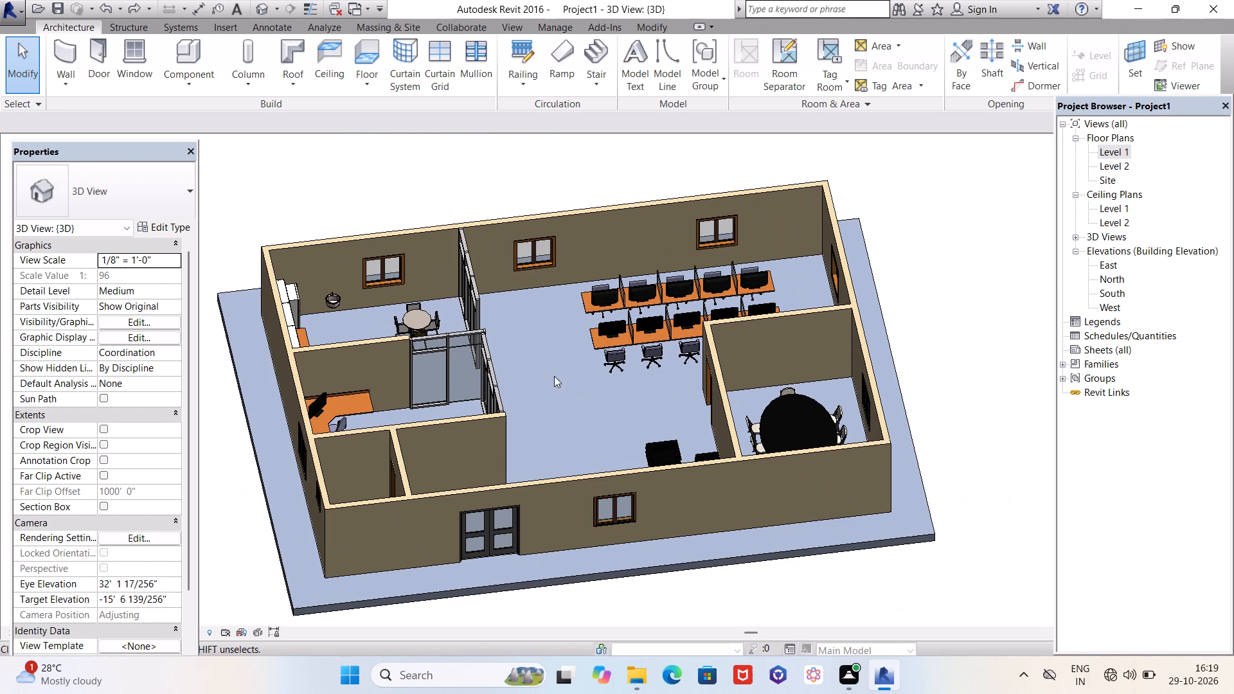
middle_click_drag(613, 371, 516, 395, "shift")
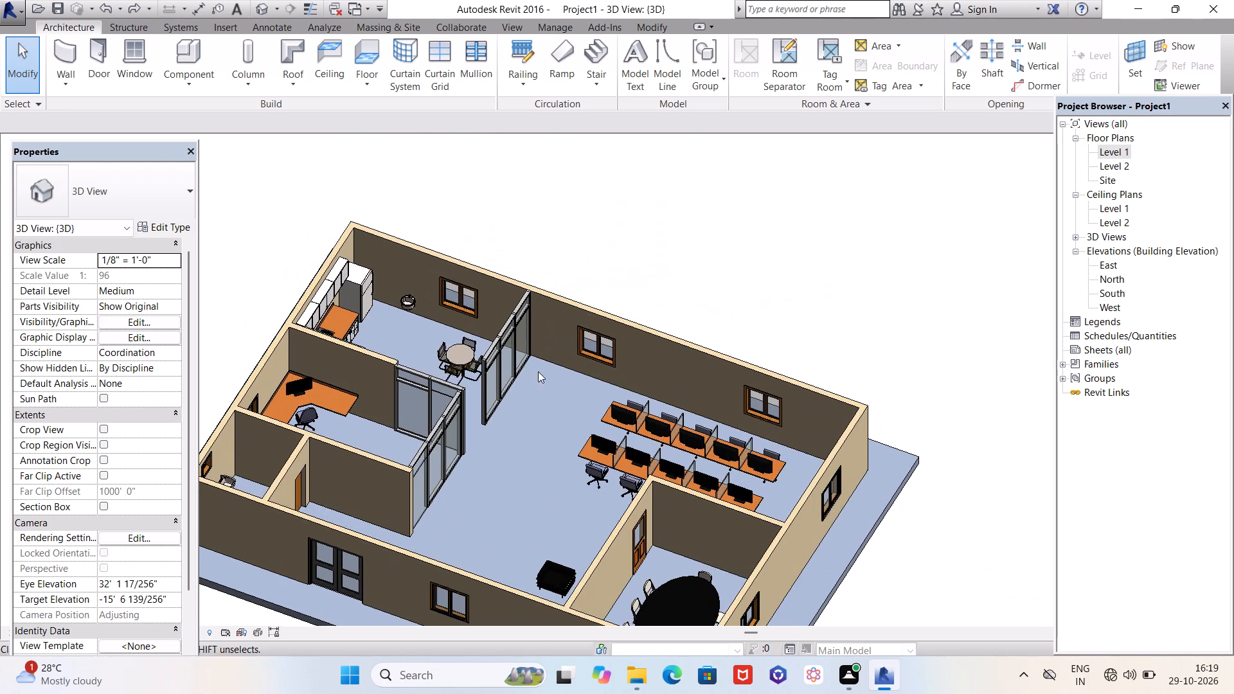
scroll(564, 359, "down", 4)
middle_click_drag(560, 381, 440, 338, "shift")
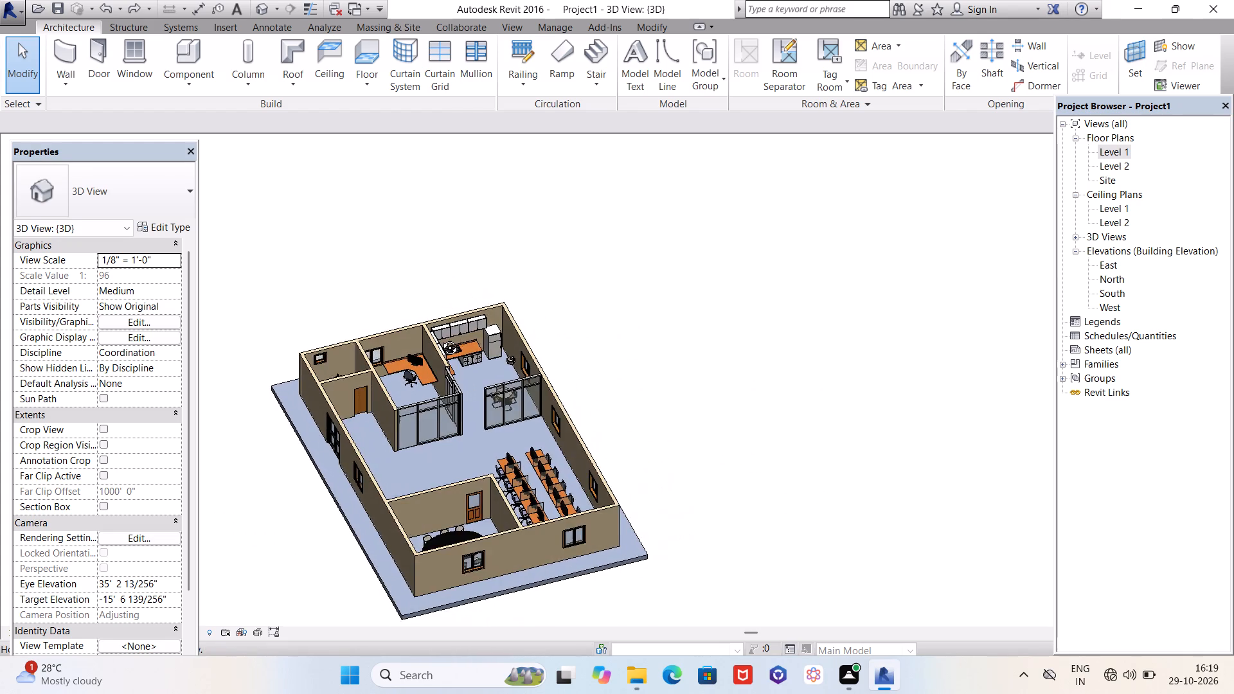
middle_click_drag(440, 338, 456, 324, "shift")
scroll(417, 413, "up", 5)
scroll(461, 365, "down", 2)
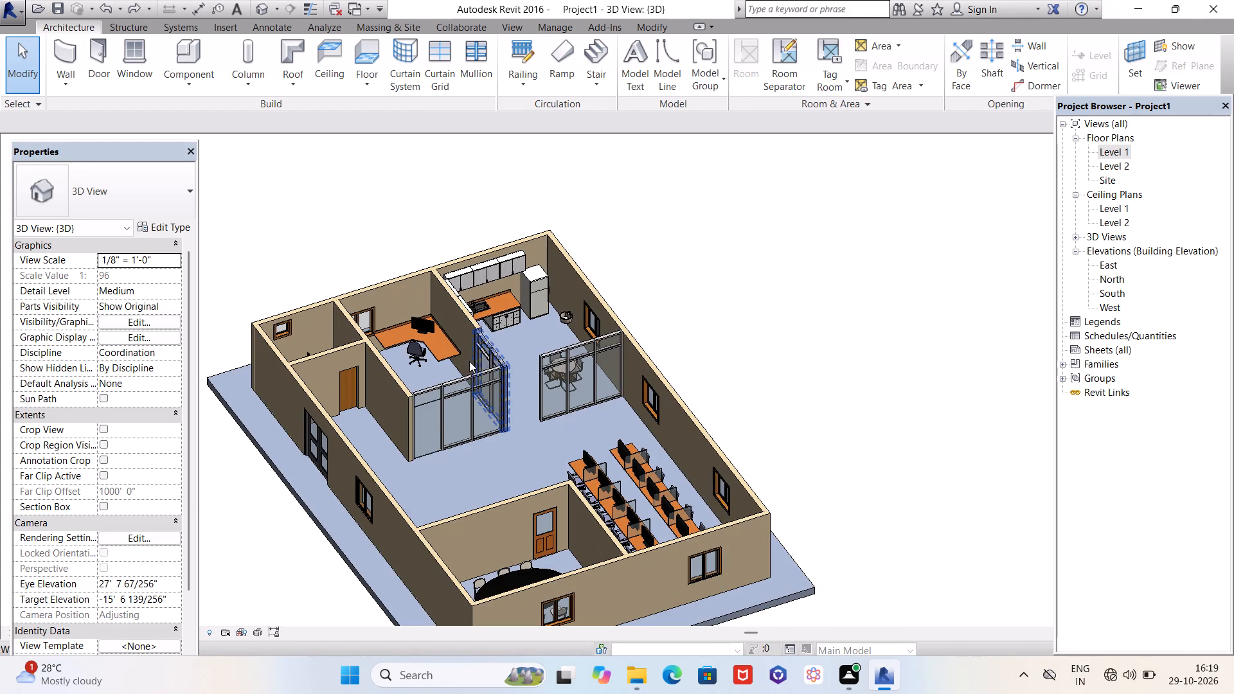
middle_click_drag(433, 423, 509, 473, "shift")
scroll(499, 339, "down", 4)
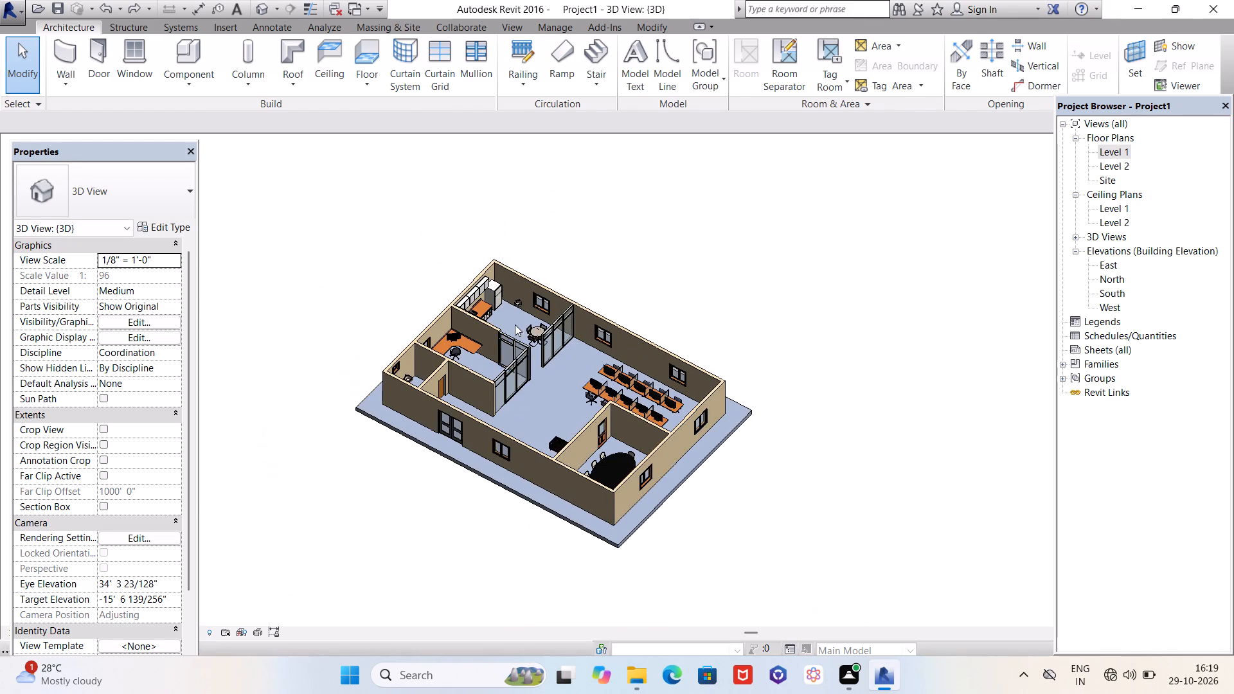
middle_click_drag(516, 319, 436, 398, "shift")
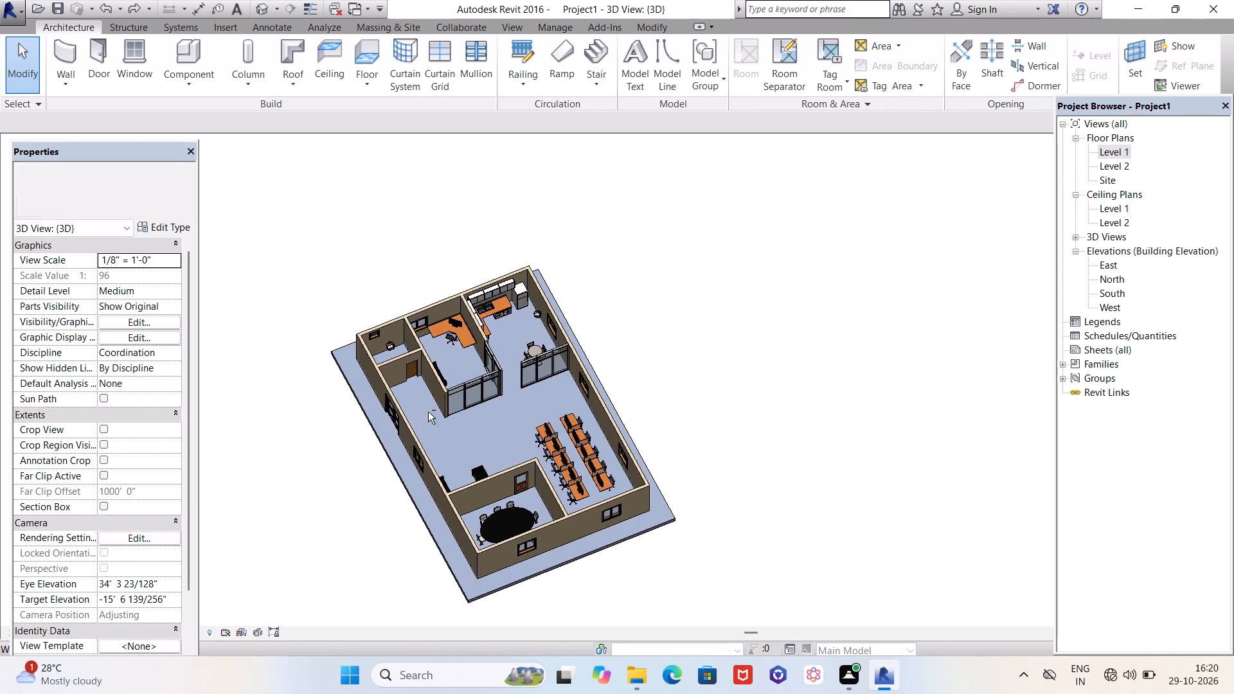
scroll(431, 434, "up", 5)
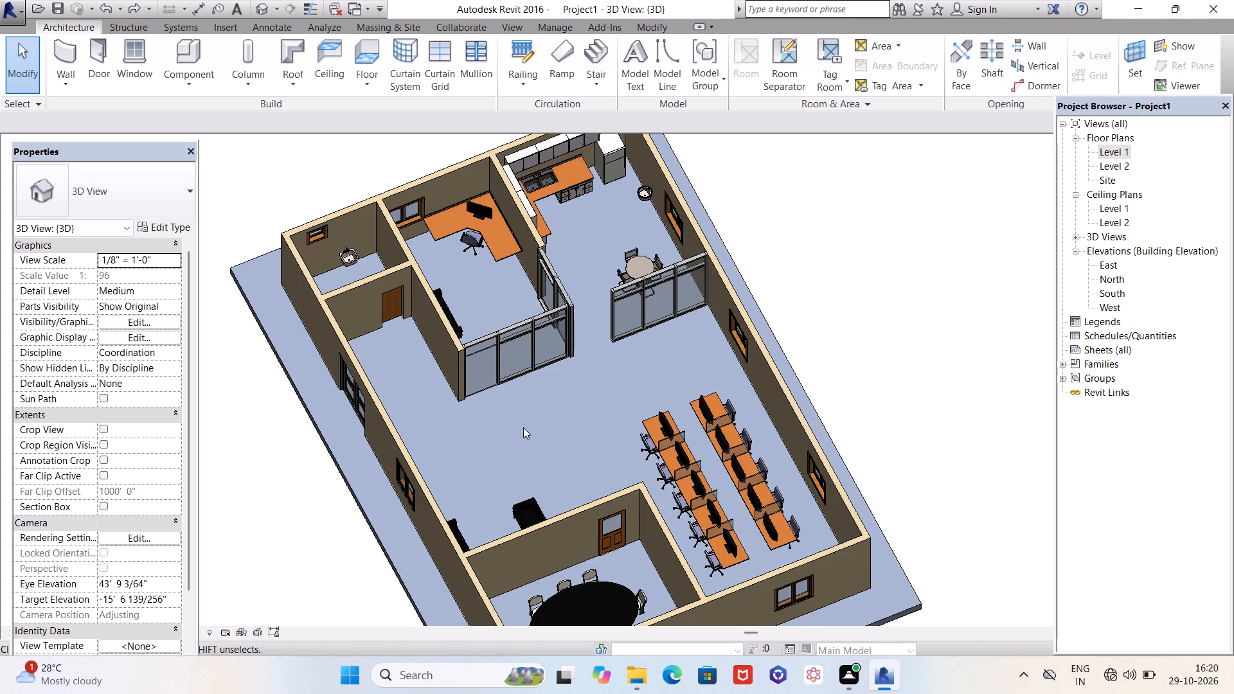
middle_click_drag(537, 427, 443, 334, "shift")
scroll(482, 350, "down", 2)
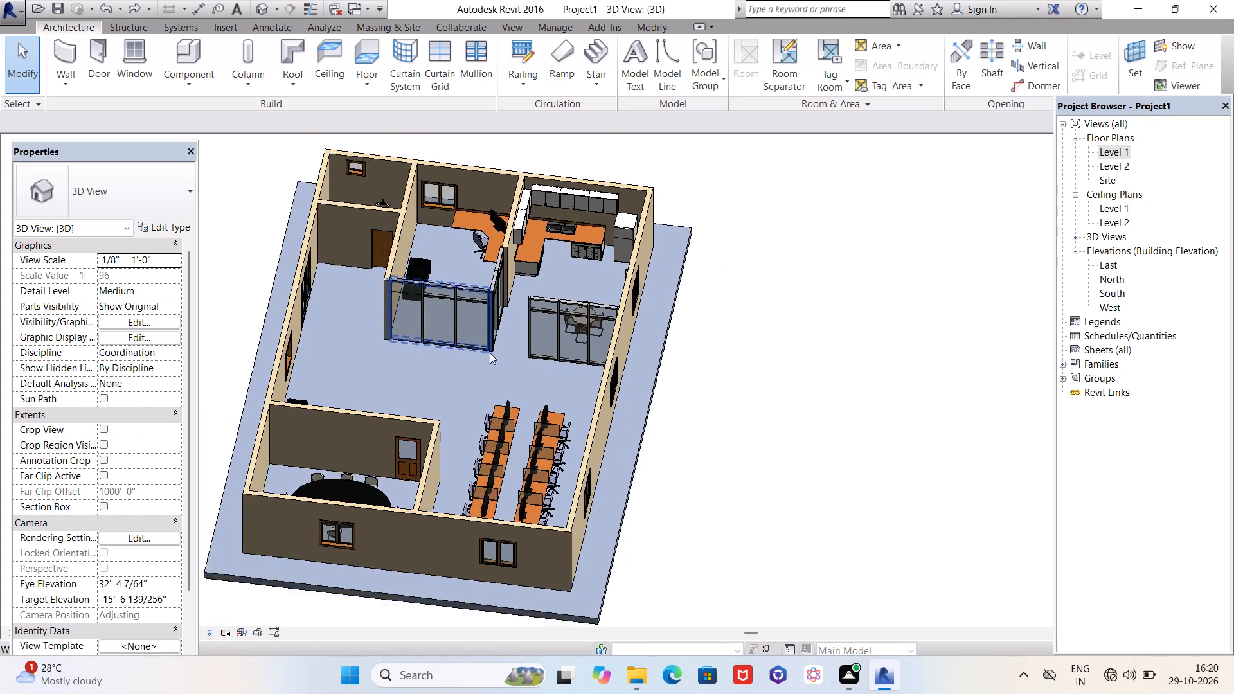
middle_click_drag(509, 360, 427, 357, "shift")
scroll(530, 371, "down", 4)
scroll(384, 339, "up", 5)
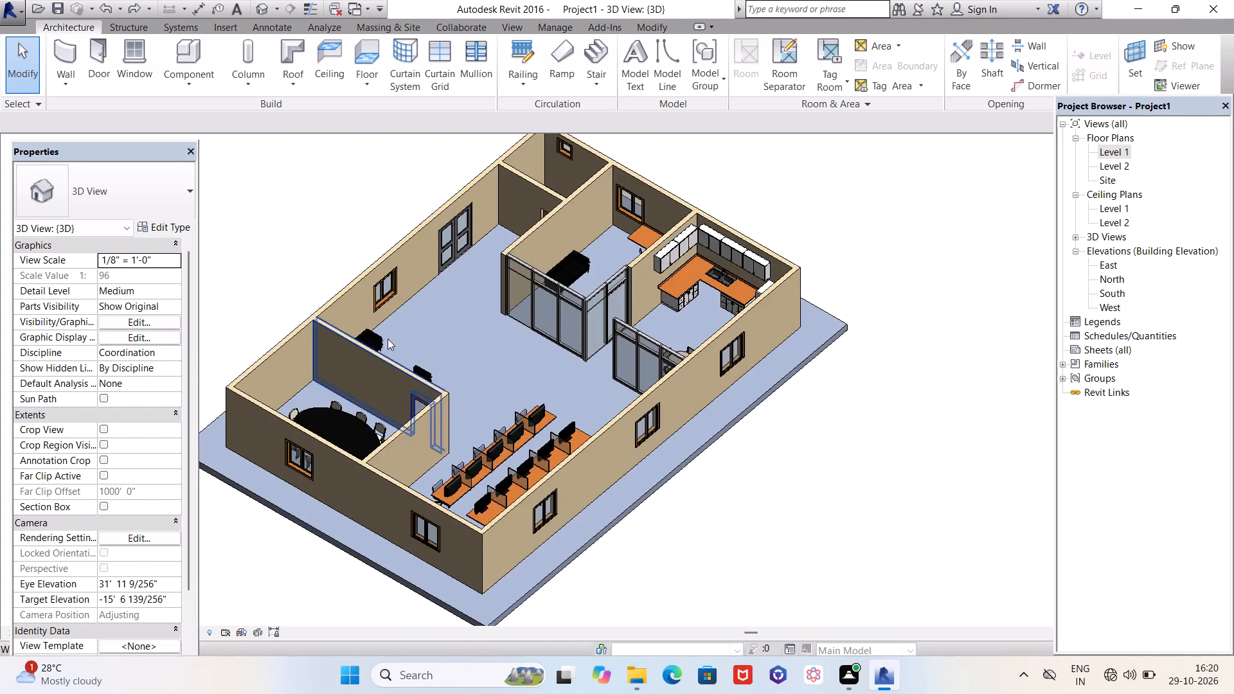
scroll(395, 343, "up", 4)
scroll(453, 335, "down", 3)
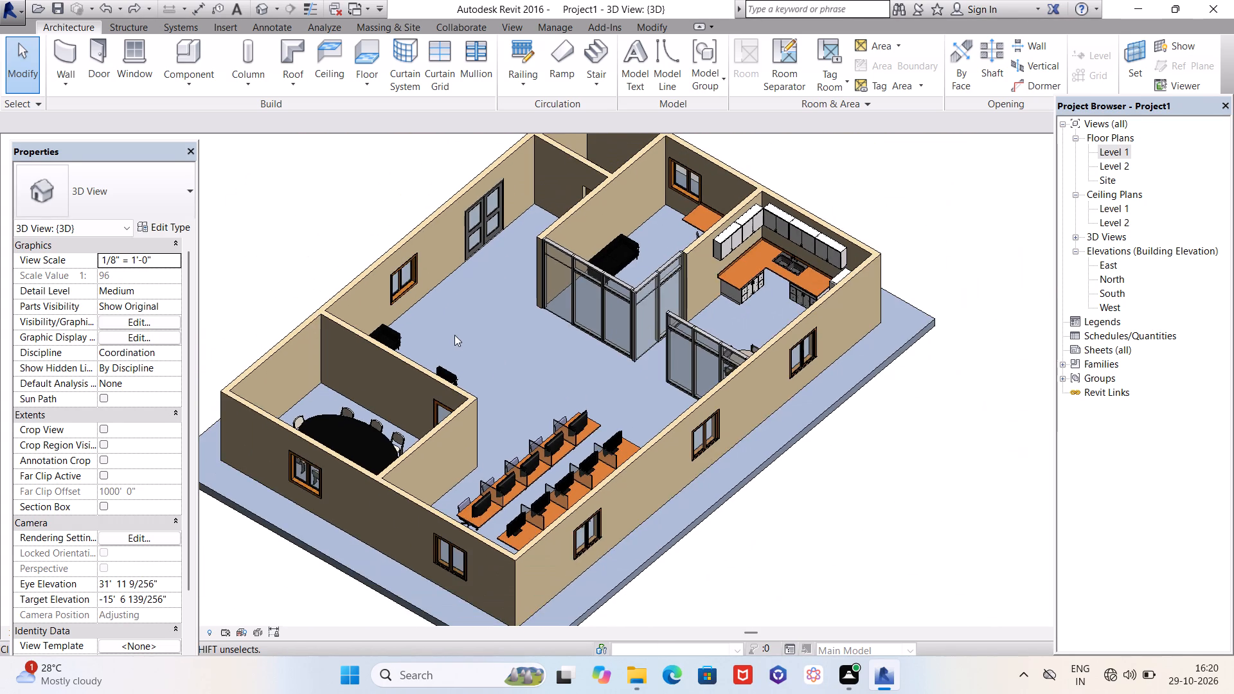
middle_click_drag(456, 335, 522, 342, "shift")
scroll(523, 334, "down", 1)
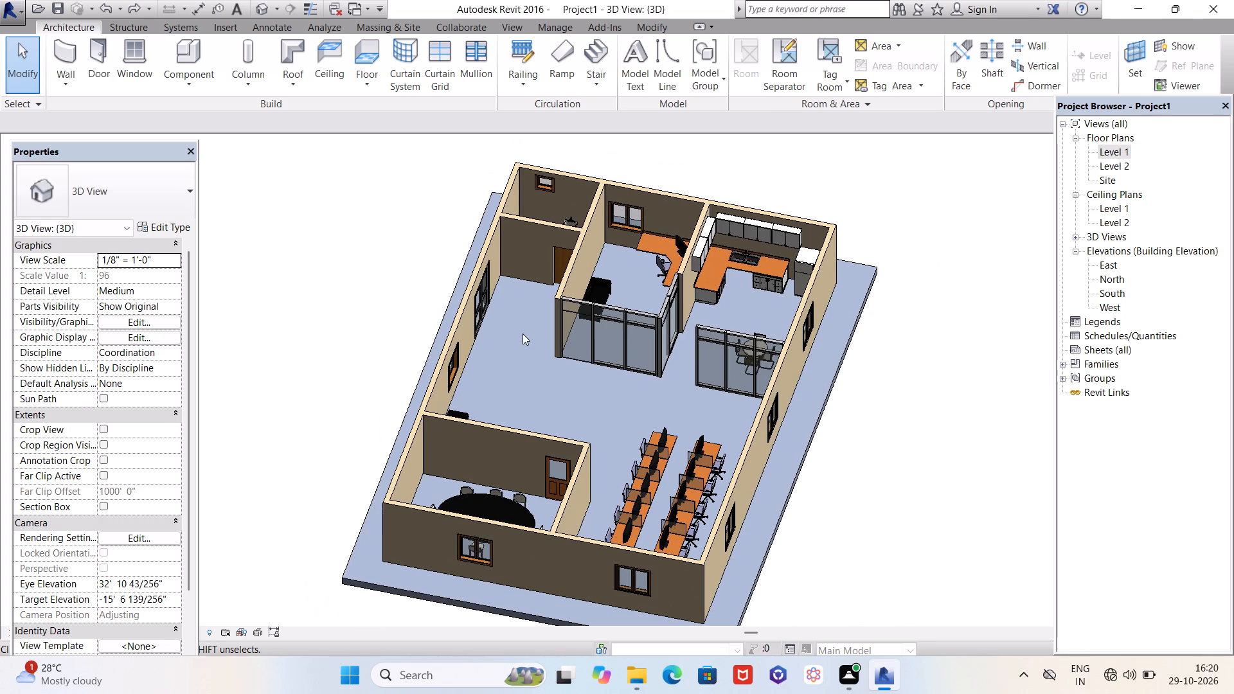
middle_click_drag(607, 407, 582, 352, "shift")
scroll(607, 407, "up", 1, "shift")
scroll(550, 351, "up", 5)
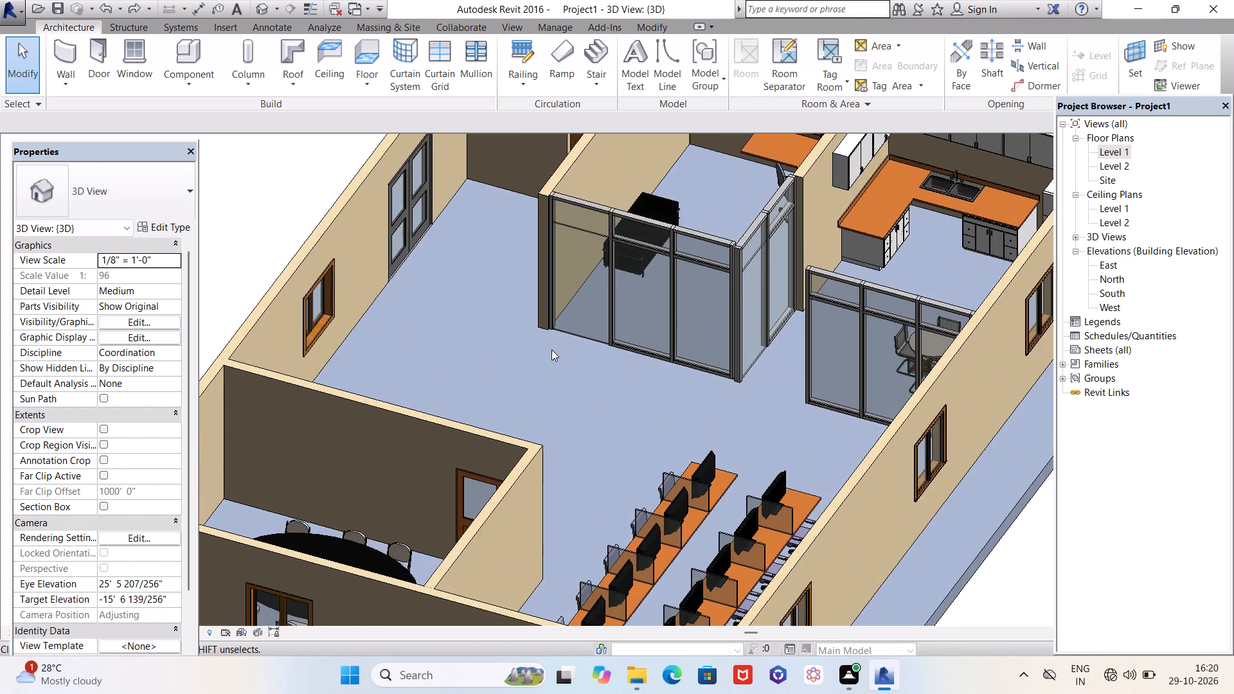
Frame the whole furnished building in an oblique 3D view and capture a screen snip of the model area.
scroll(557, 346, "down", 3)
middle_click_drag(557, 374, 567, 360, "shift")
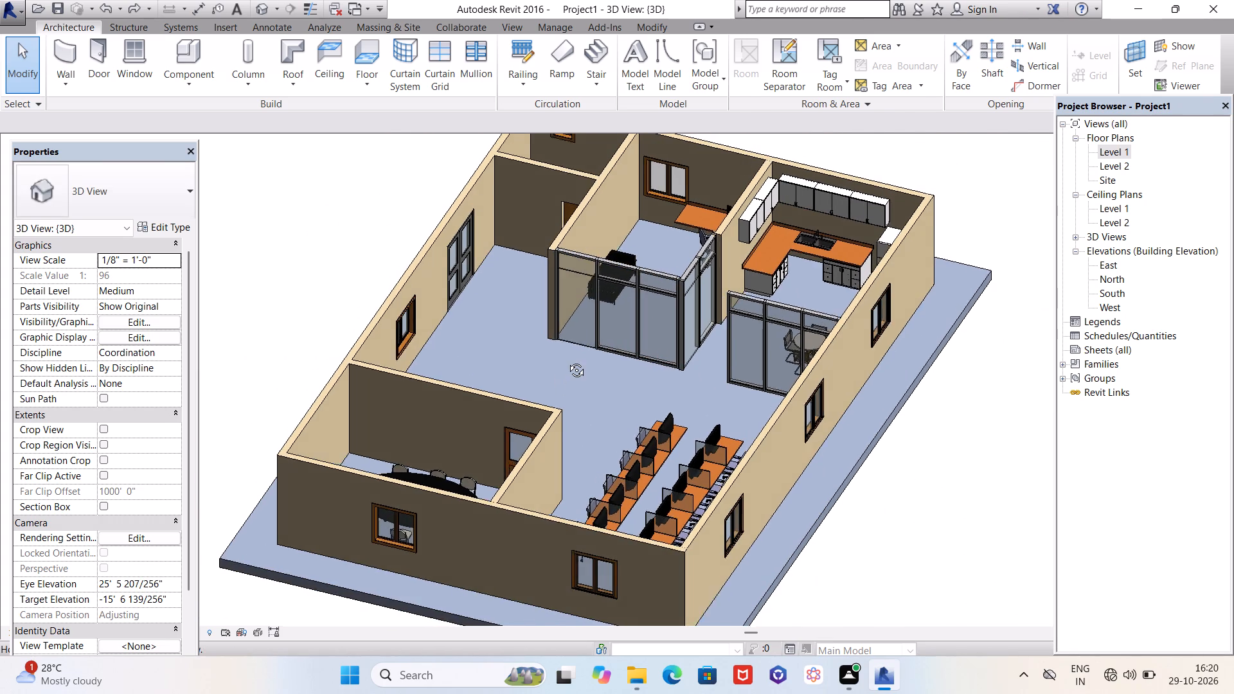
middle_click_drag(567, 360, 545, 402, "shift")
scroll(549, 394, "down", 1)
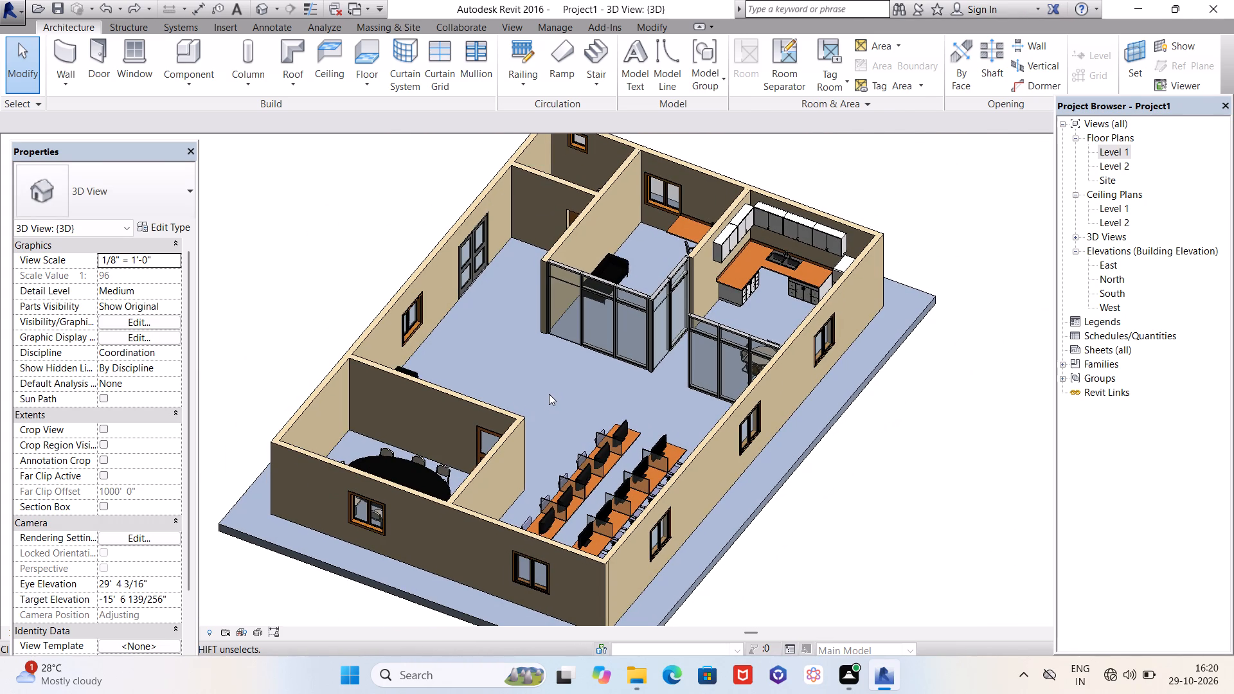
scroll(551, 389, "down", 1)
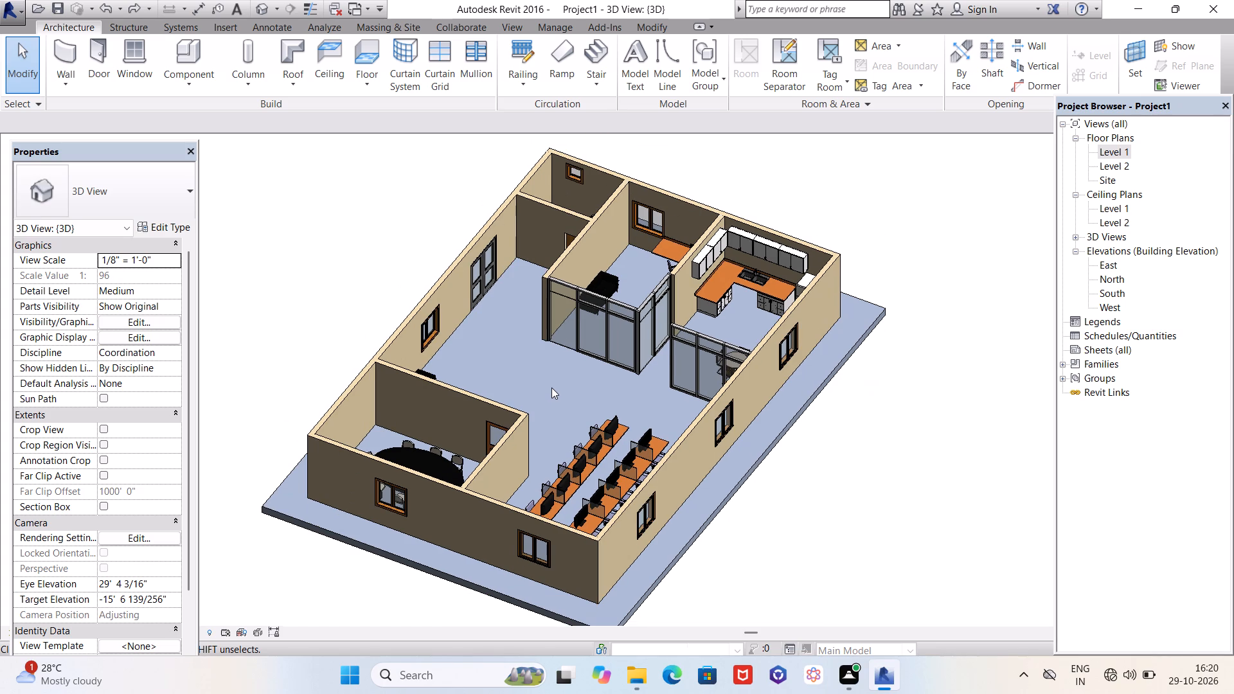
key("Print")
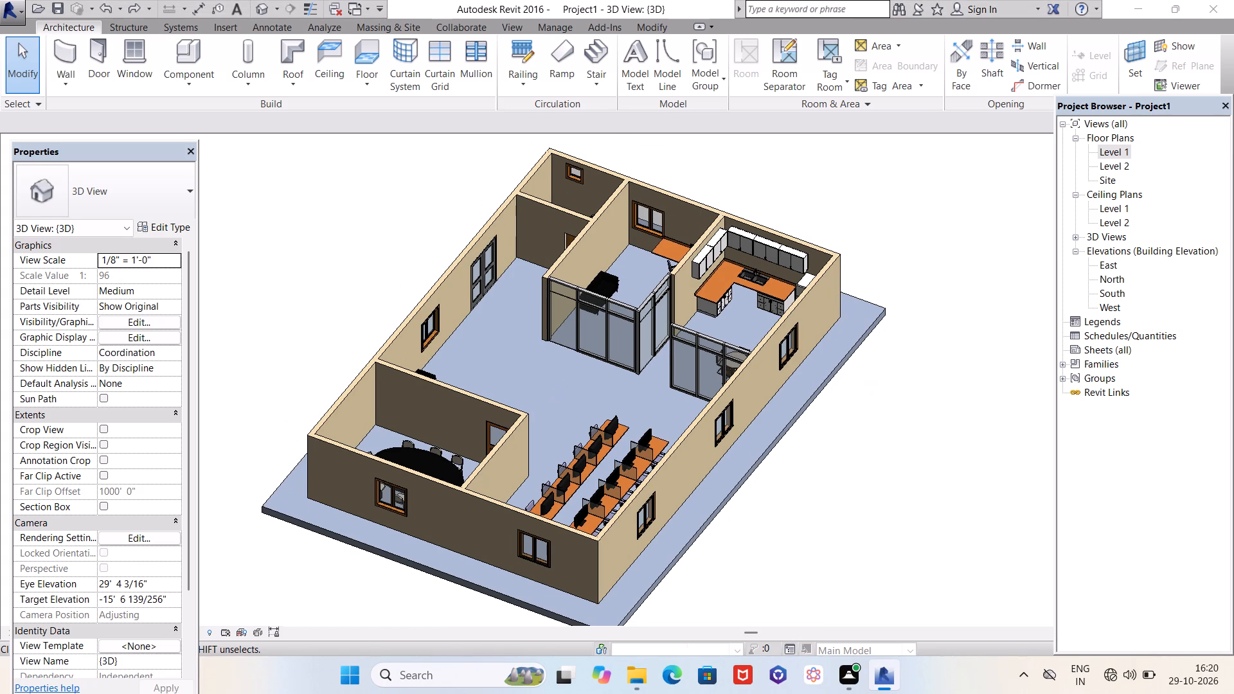
left_click_drag(211, 140, 604, 360)
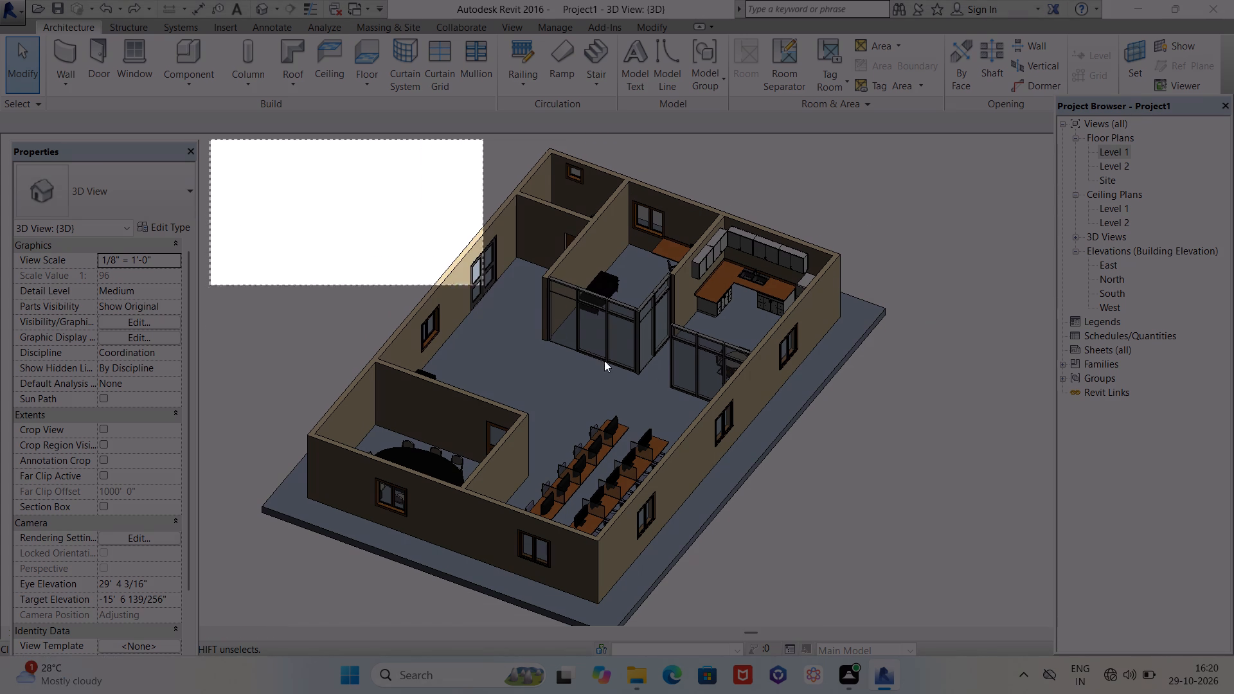
left_click_drag(604, 360, 924, 624)
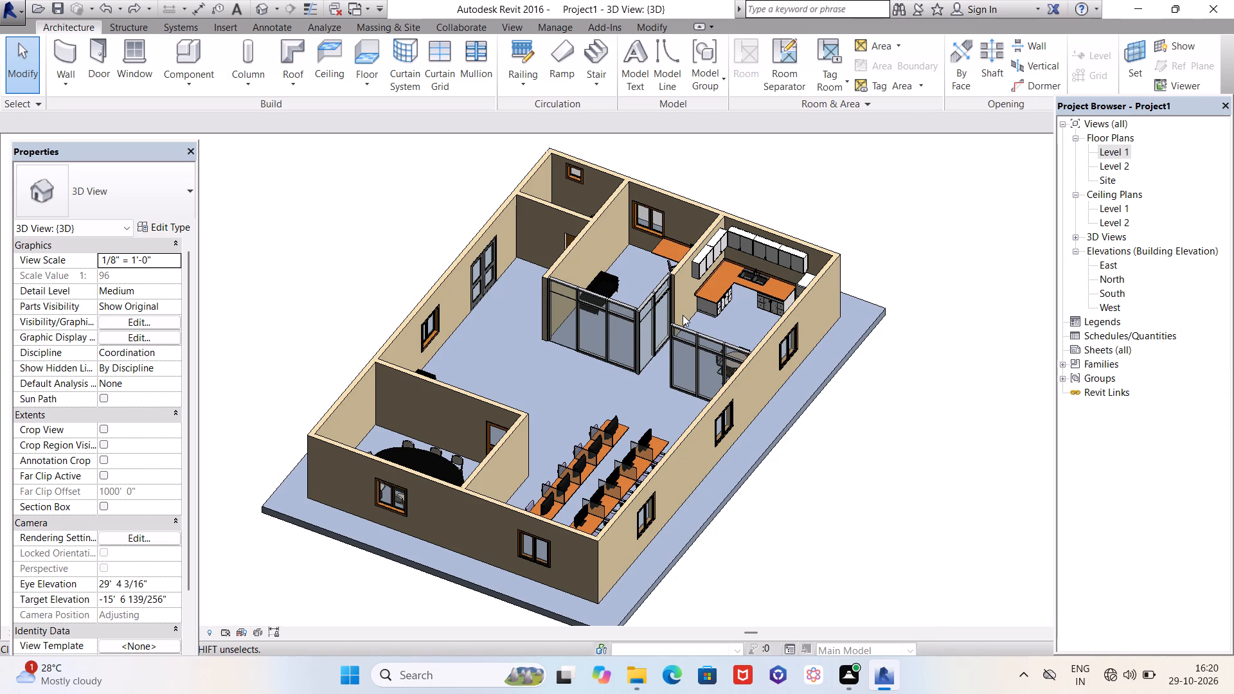
Examine the whole building in 3D from the entrance side, near-top, low-angle and meeting-room-side views.
scroll(685, 313, "down", 3)
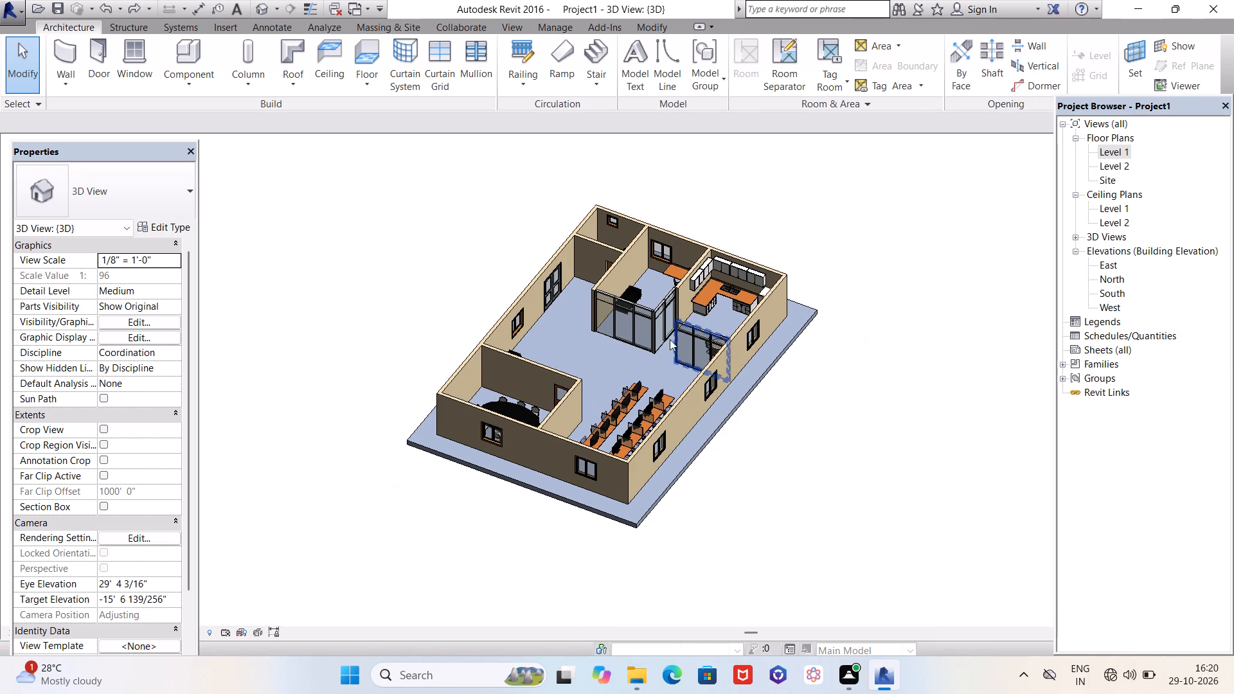
middle_click_drag(488, 416, 748, 395, "shift")
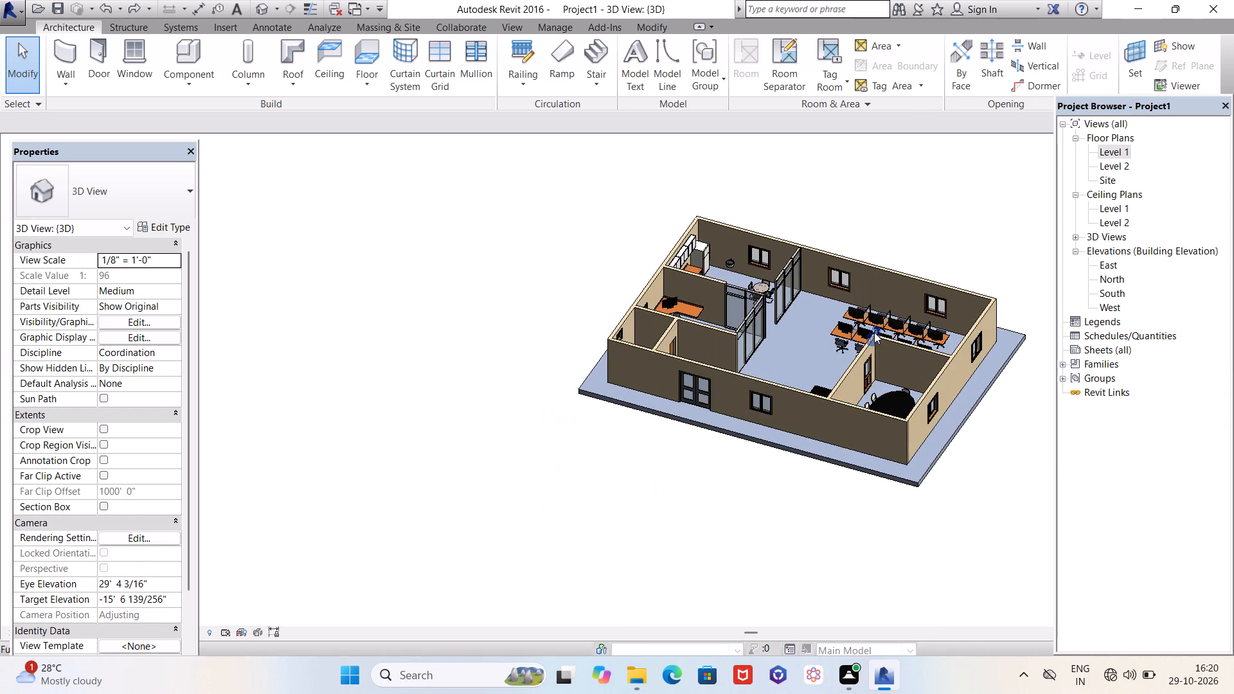
scroll(874, 332, "up", 4)
scroll(652, 376, "up", 4)
scroll(298, 372, "down", 7)
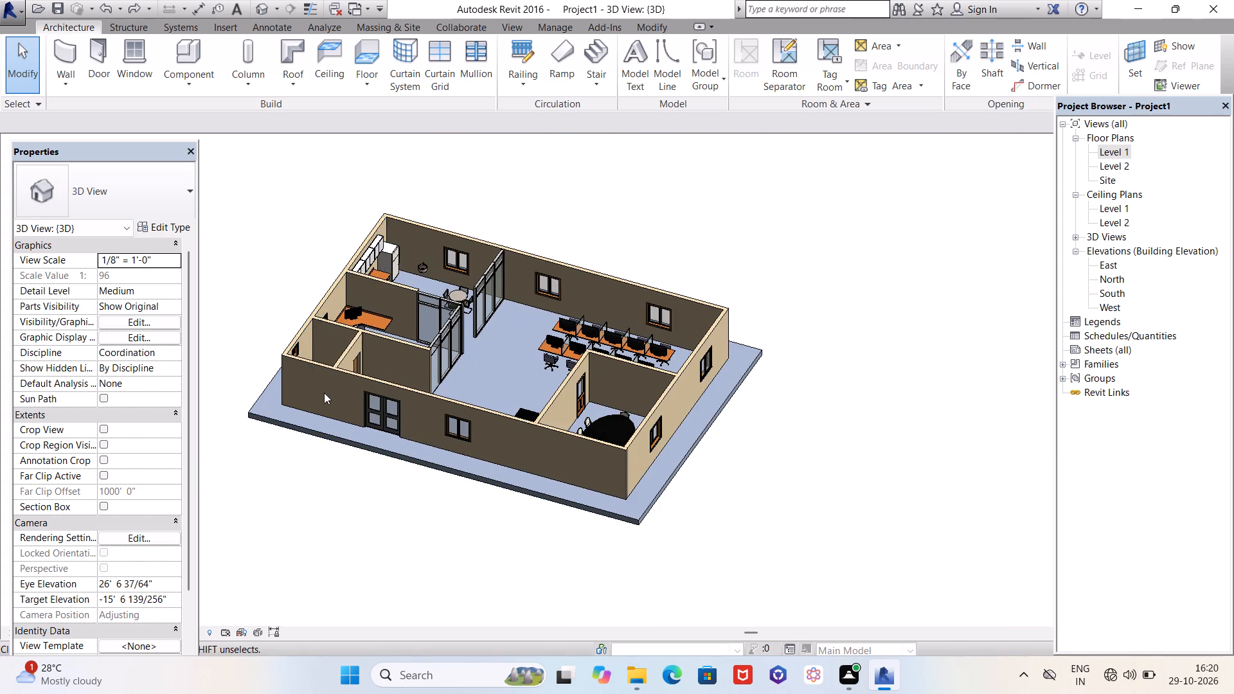
middle_click_drag(328, 395, 310, 643)
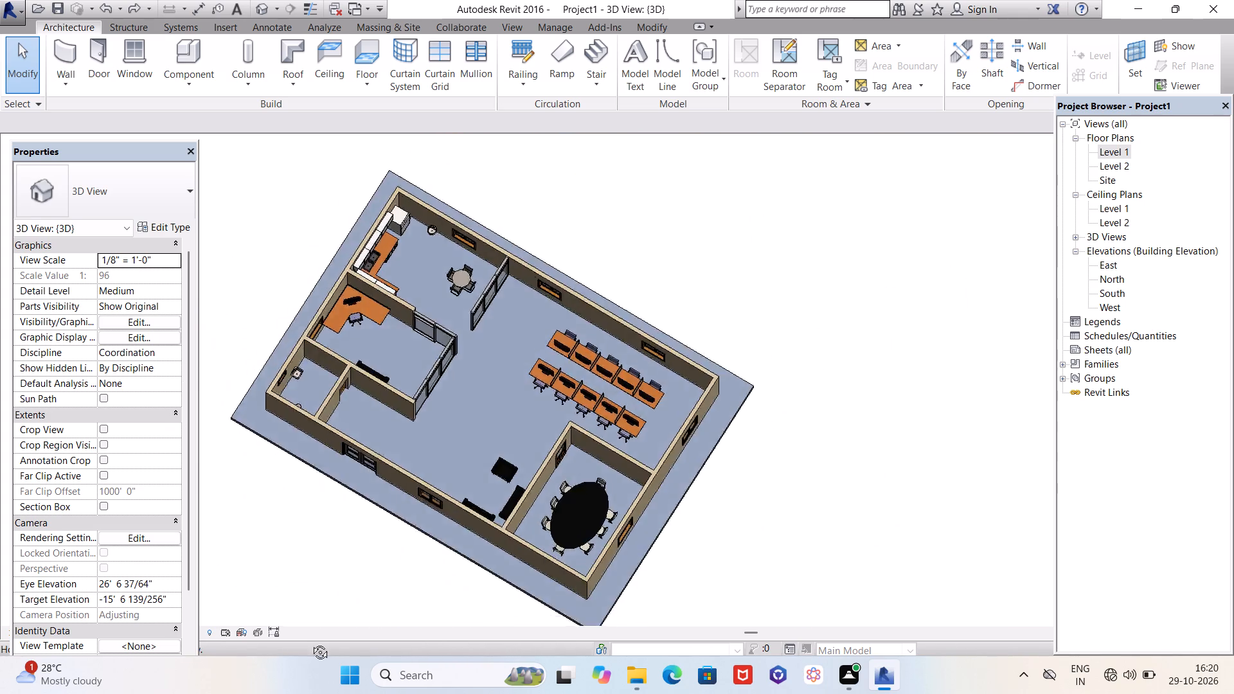
middle_click_drag(310, 643, 359, 691)
scroll(388, 402, "up", 4)
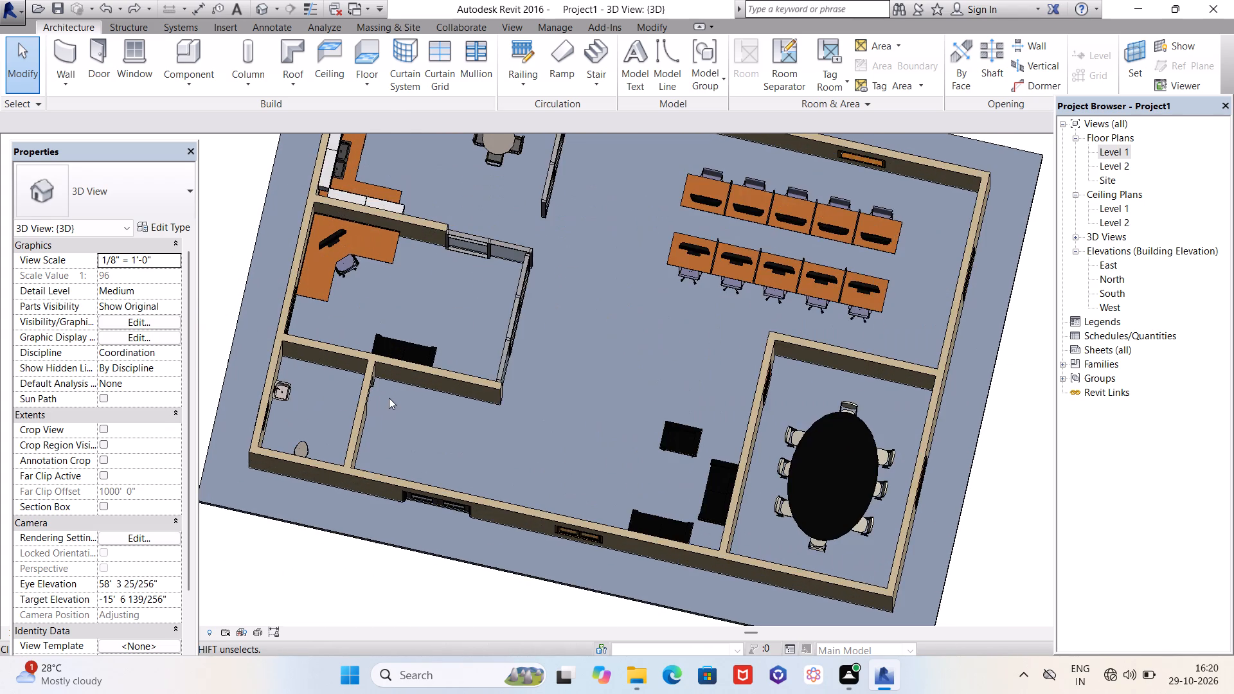
scroll(389, 409, "down", 3)
middle_click_drag(440, 492, 357, 206, "shift")
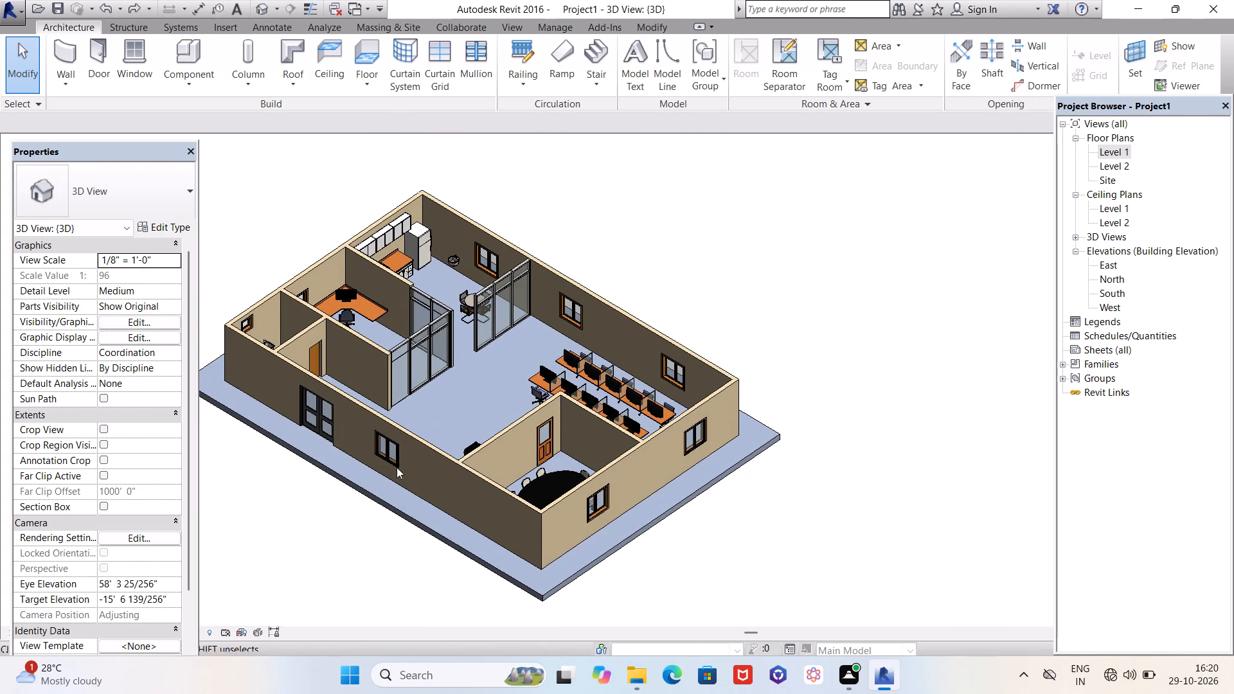
middle_click_drag(393, 474, 420, 416, "shift")
scroll(618, 495, "up", 3)
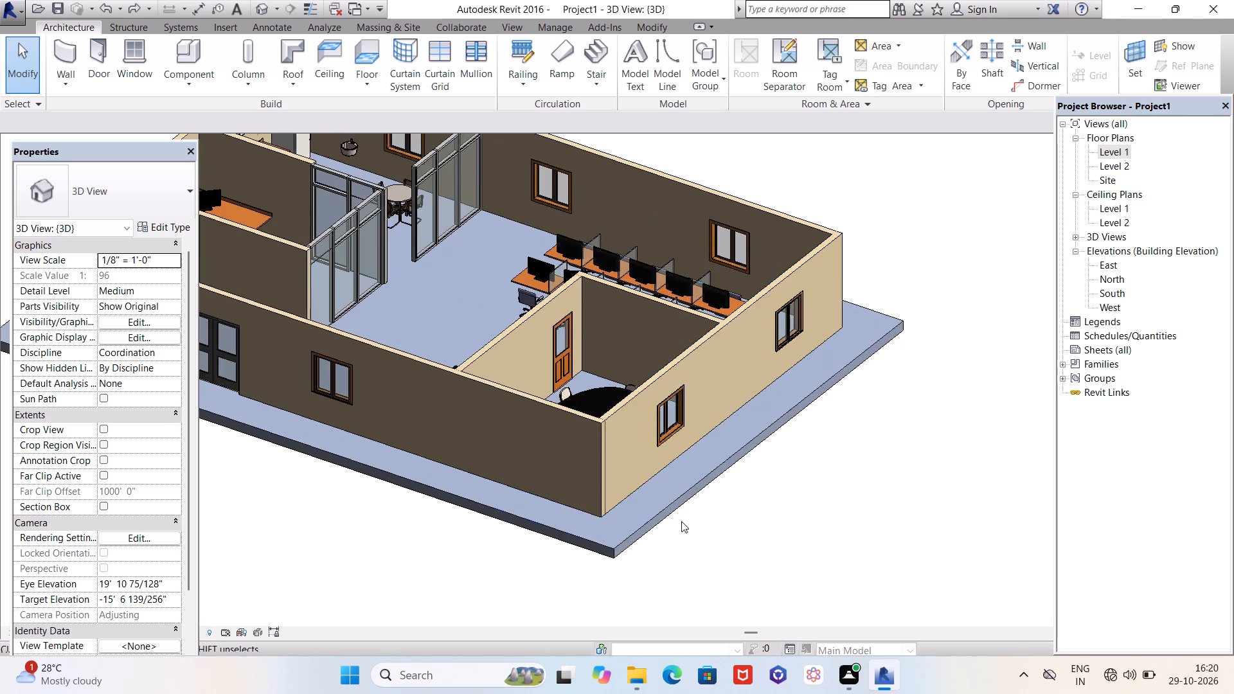
scroll(681, 521, "down", 3)
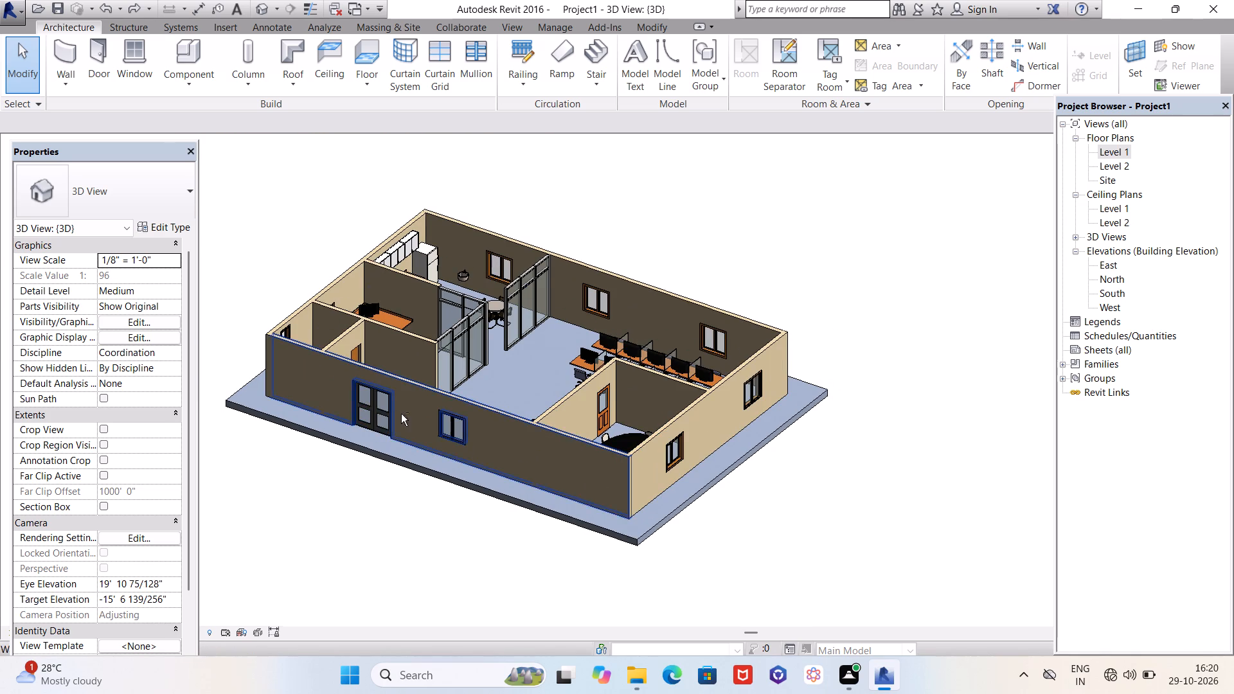
middle_click_drag(404, 414, 412, 303, "shift")
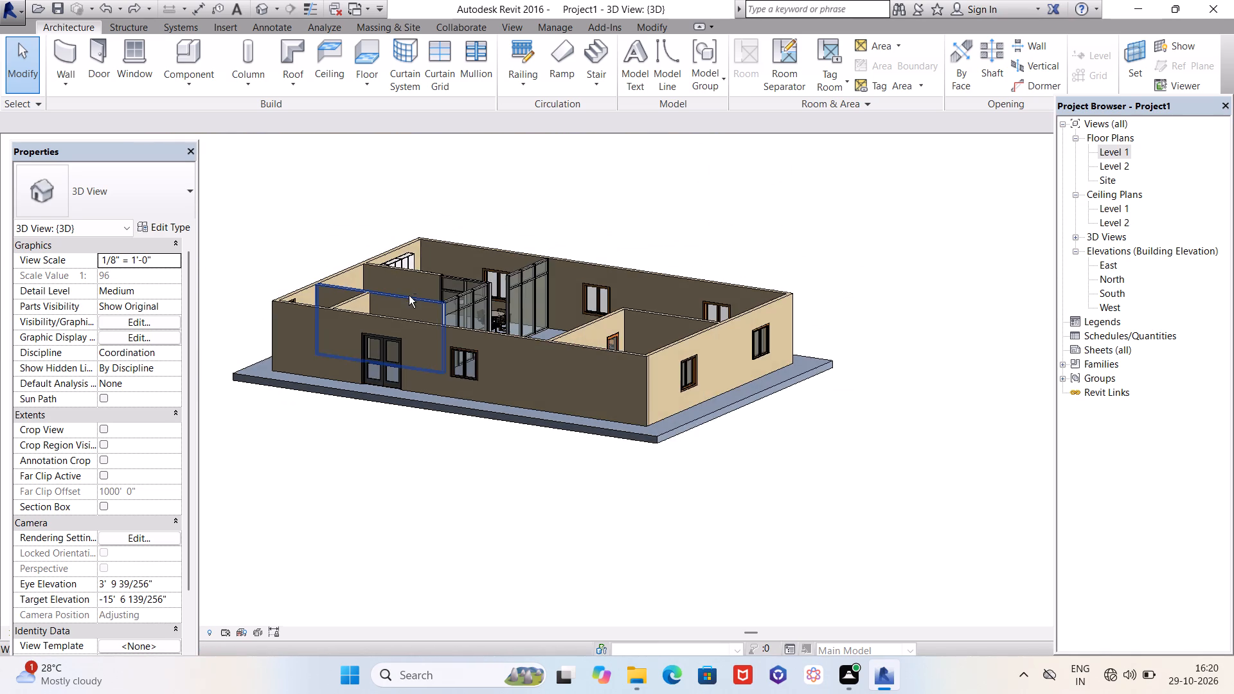
scroll(433, 299, "up", 4)
scroll(654, 398, "down", 3)
middle_click_drag(702, 339, 485, 366, "shift")
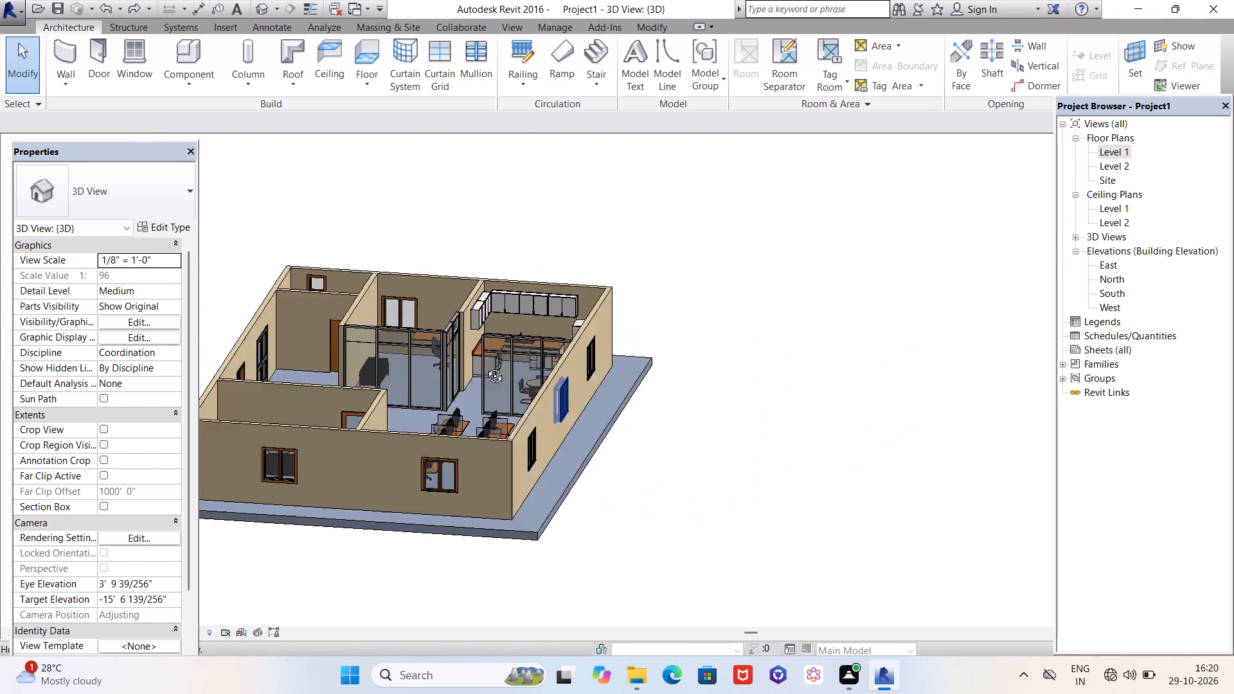
middle_click_drag(485, 366, 497, 384, "shift")
Inspect the kitchen, dining table, glass partitions and adjoining office up close in 3D, from oblique to near-top angles.
scroll(490, 296, "up", 4)
scroll(522, 343, "up", 5)
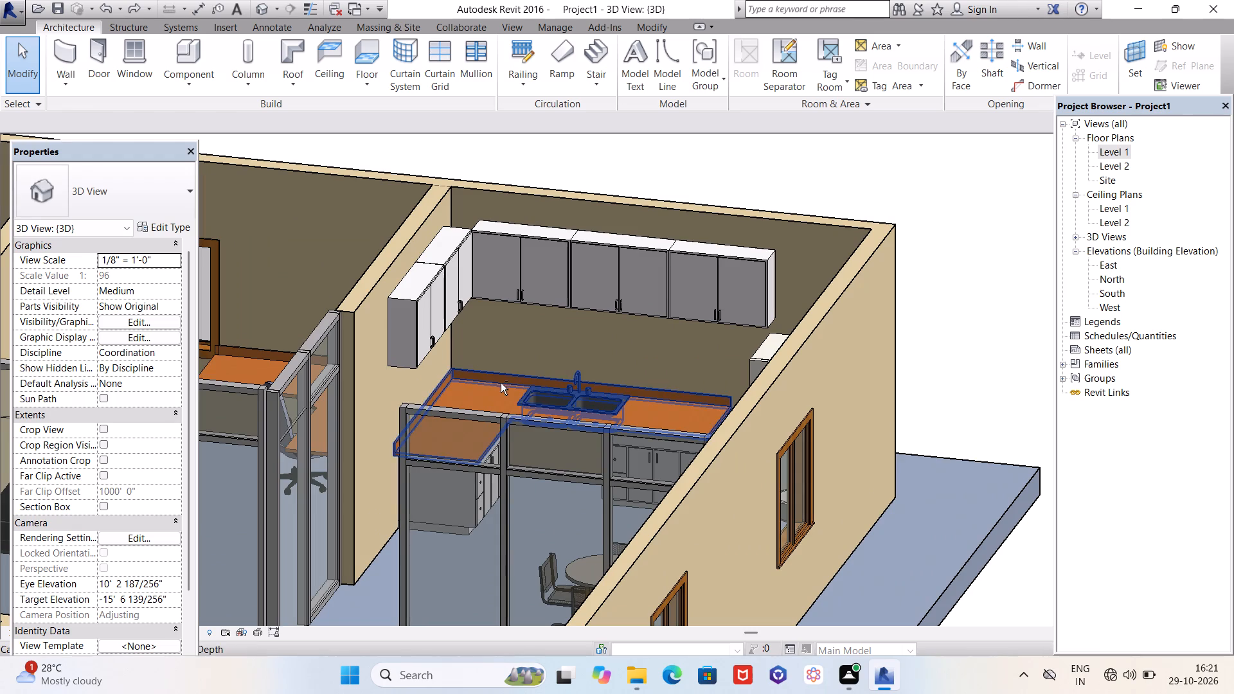
middle_click_drag(504, 383, 536, 378, "shift")
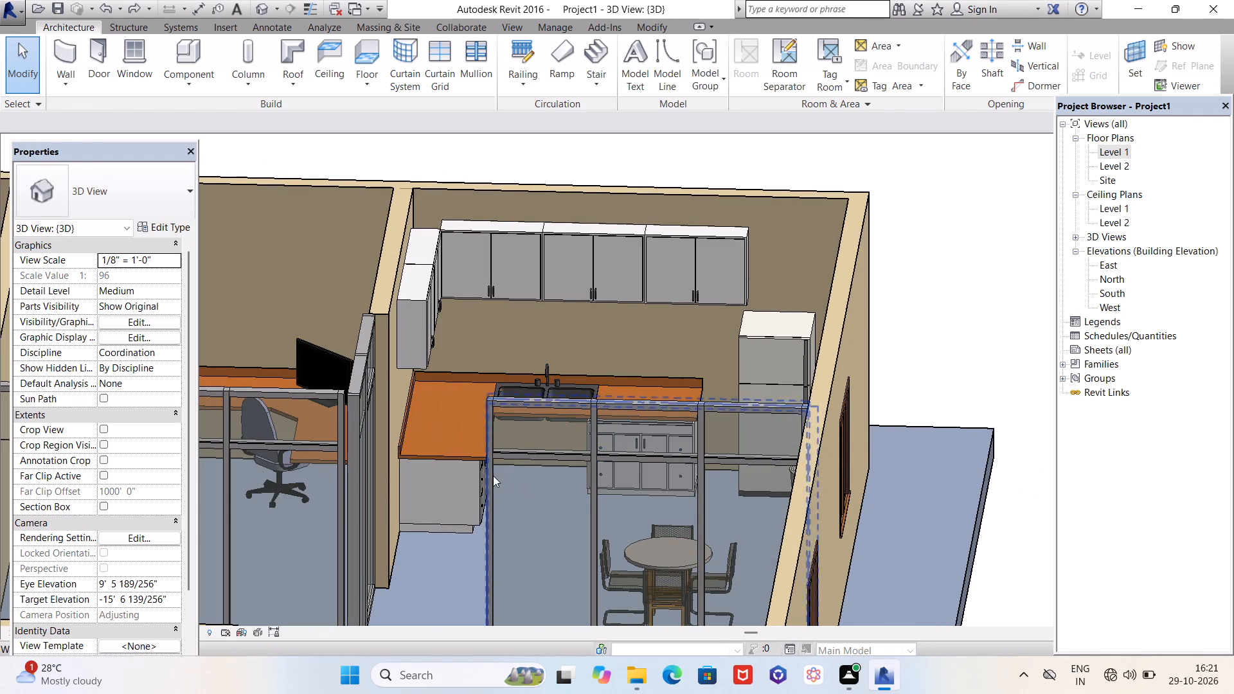
middle_click_drag(485, 474, 538, 546, "shift")
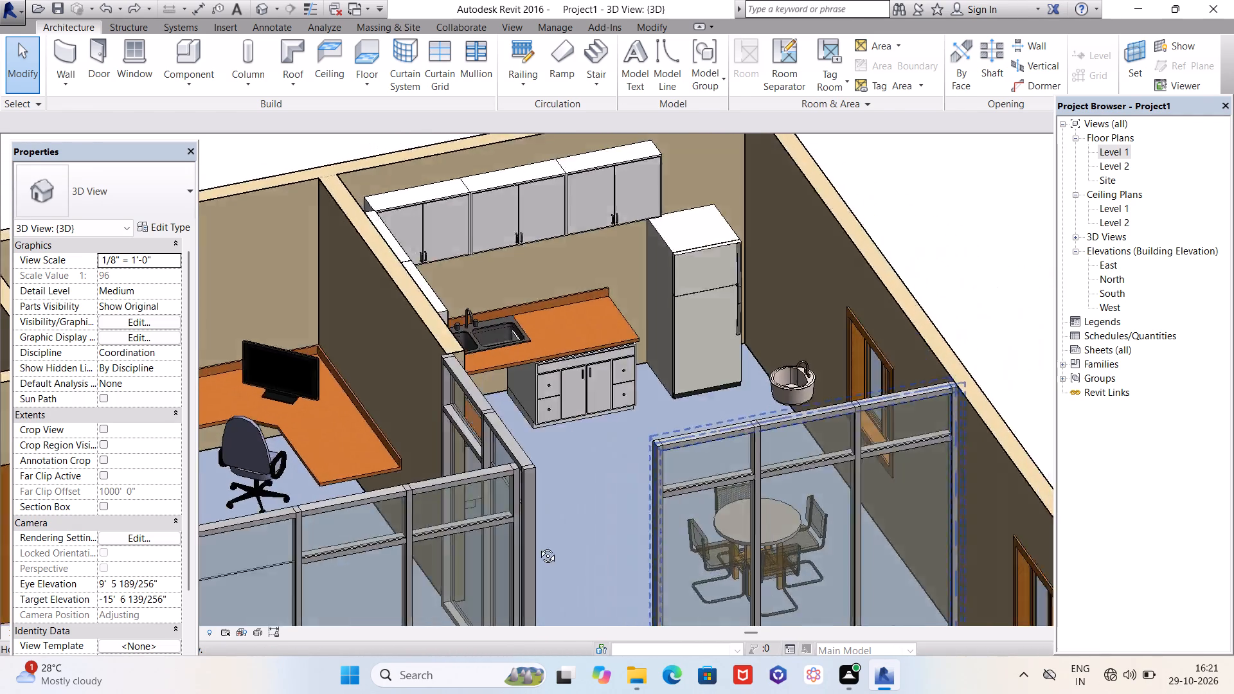
middle_click_drag(538, 546, 418, 515, "shift")
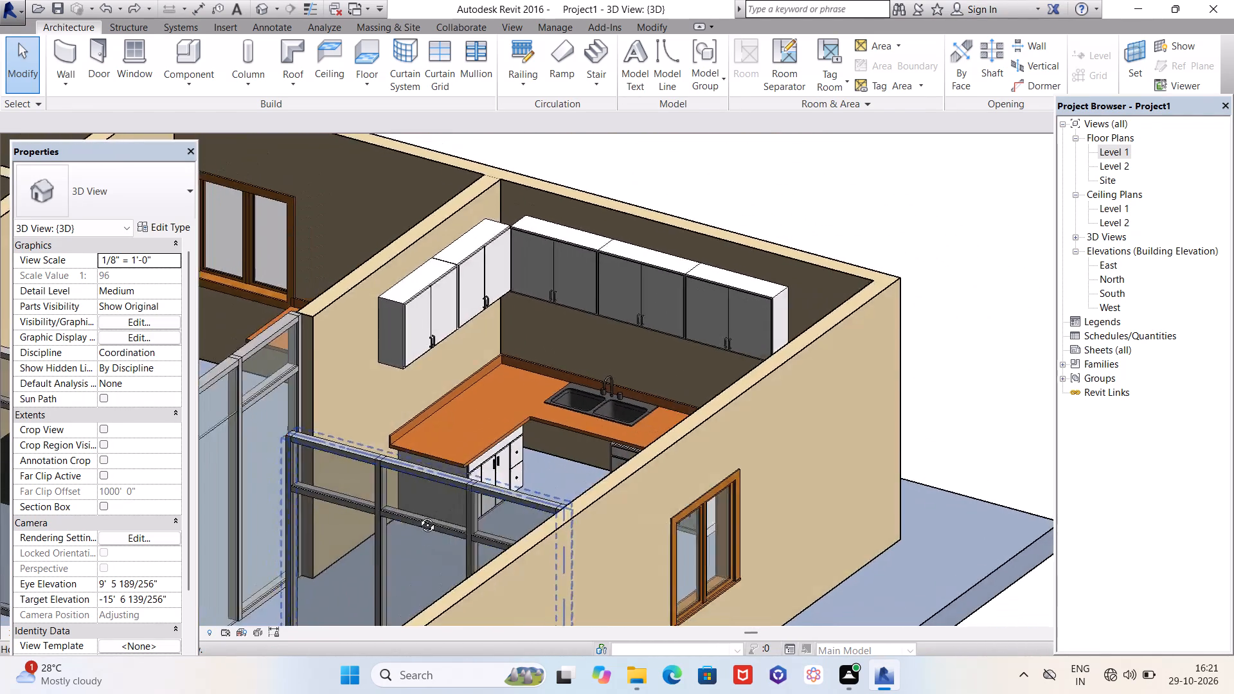
middle_click_drag(418, 515, 482, 512, "shift")
scroll(648, 415, "down", 4)
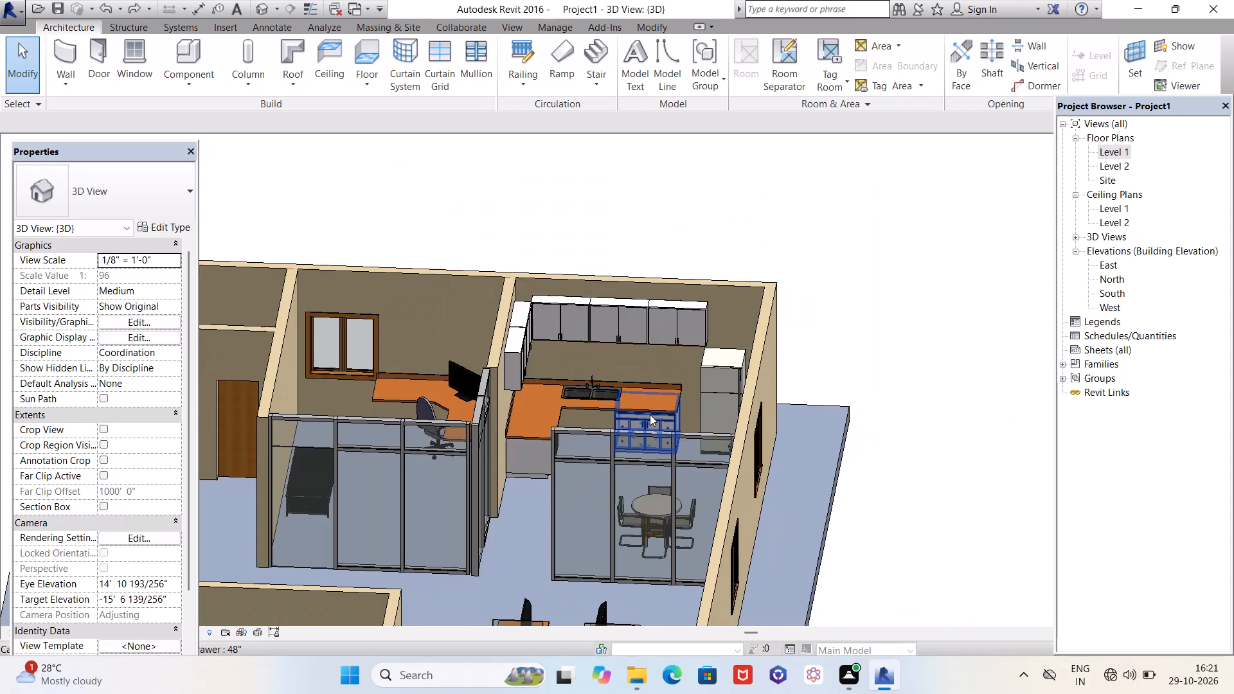
scroll(650, 414, "down", 7)
middle_click_drag(553, 411, 580, 688, "shift")
scroll(498, 394, "up", 4)
scroll(685, 392, "up", 8)
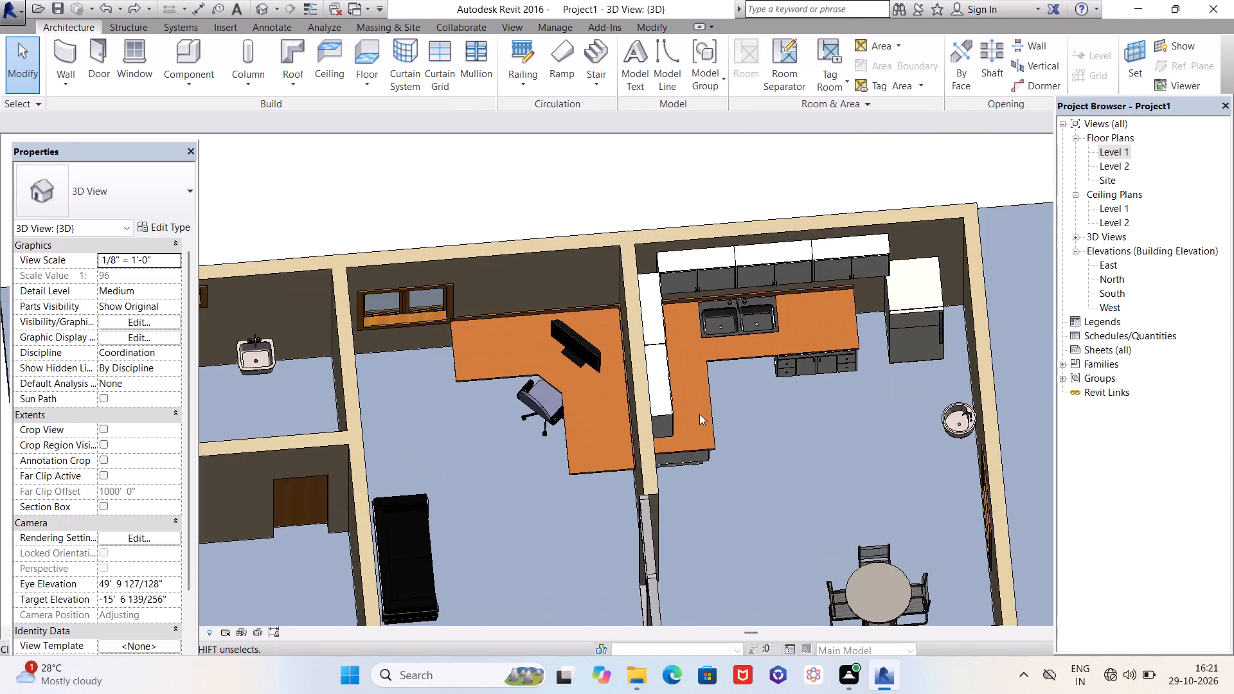
Select the kitchen's L-shaped sink countertop and examine its type properties, including material, finish, dimensions and identity data.
left_click(717, 431)
scroll(700, 439, "down", 3)
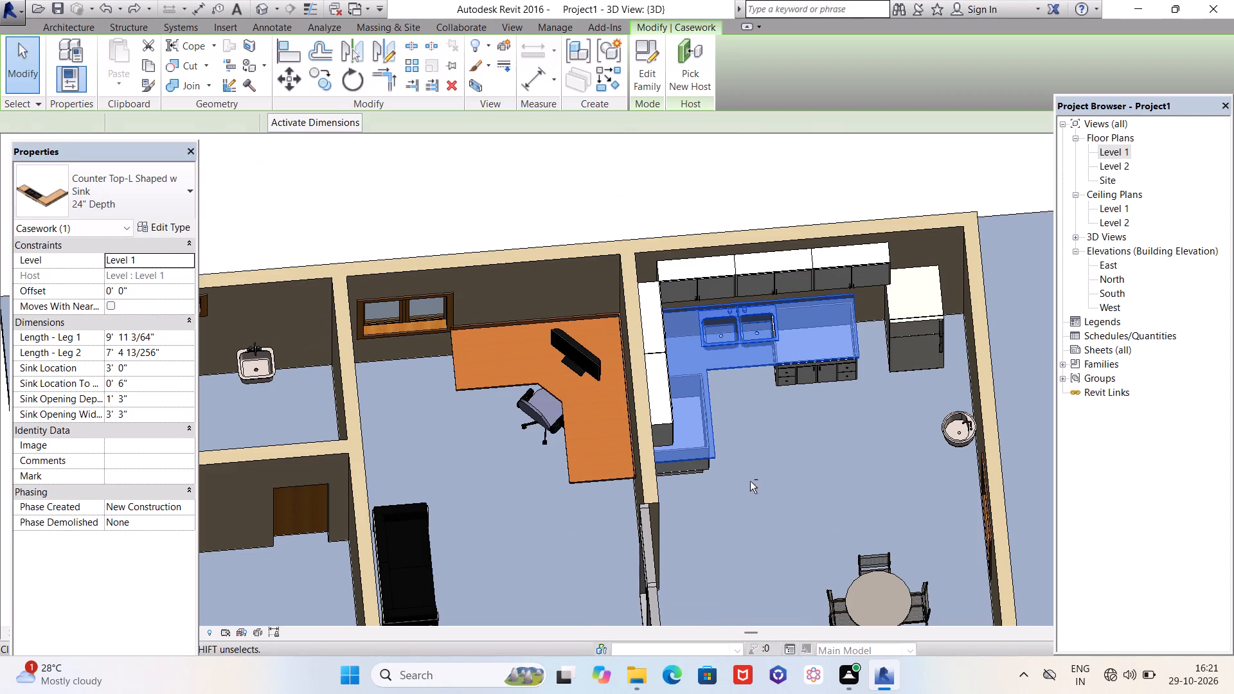
middle_click_drag(740, 452, 714, 243, "shift")
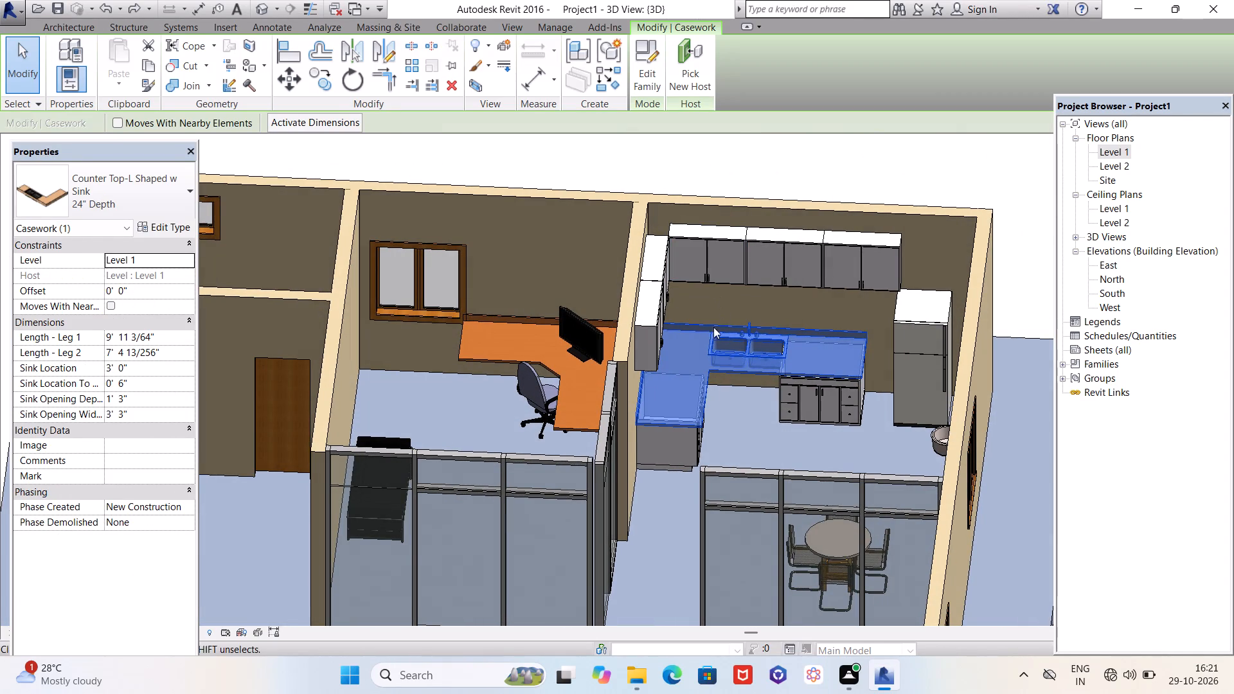
left_click(179, 228)
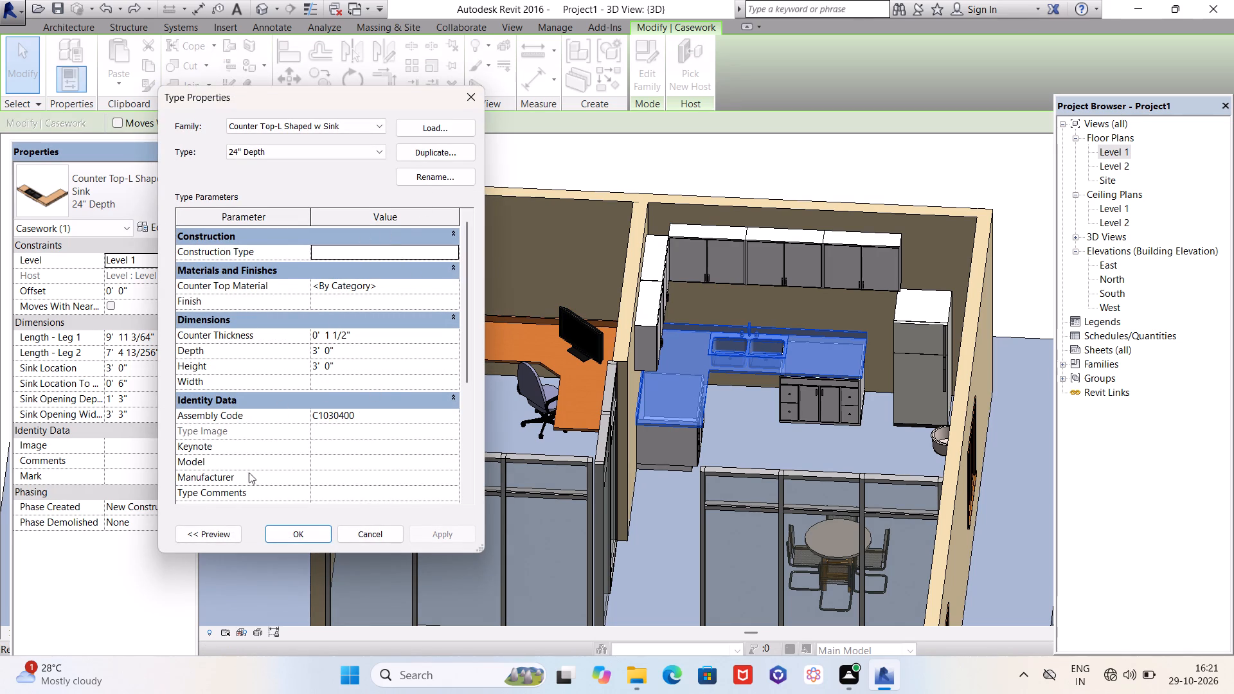
left_click(443, 153)
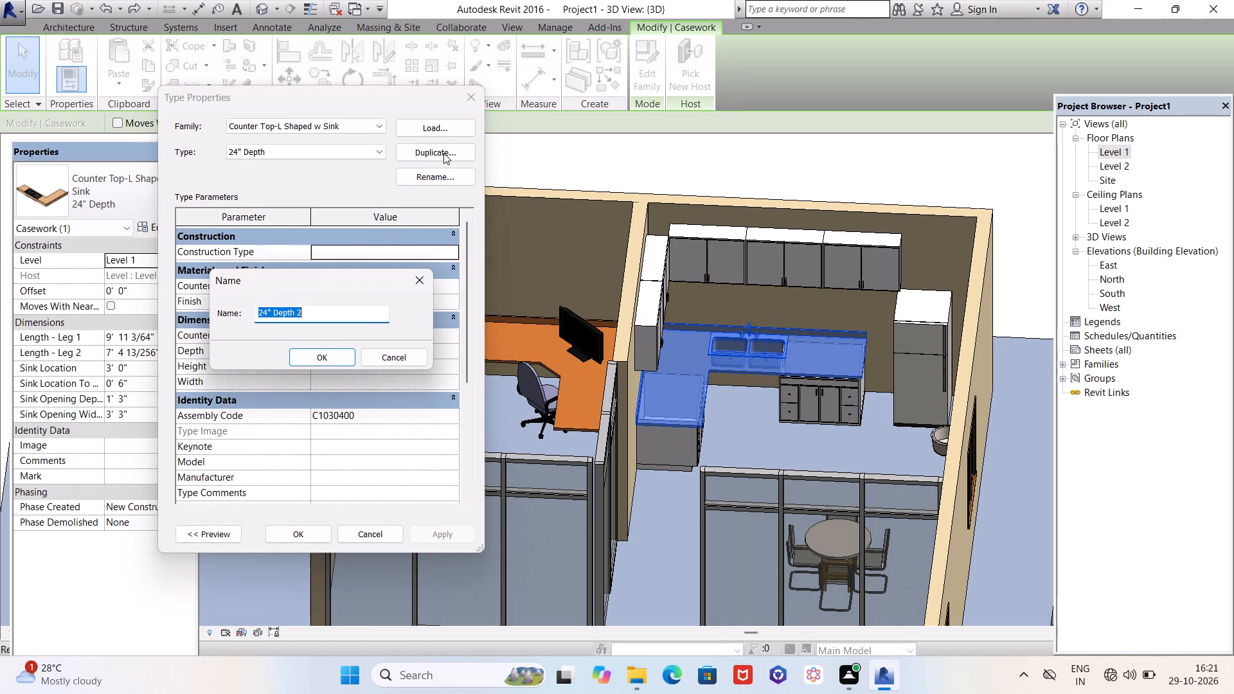
left_click(411, 283)
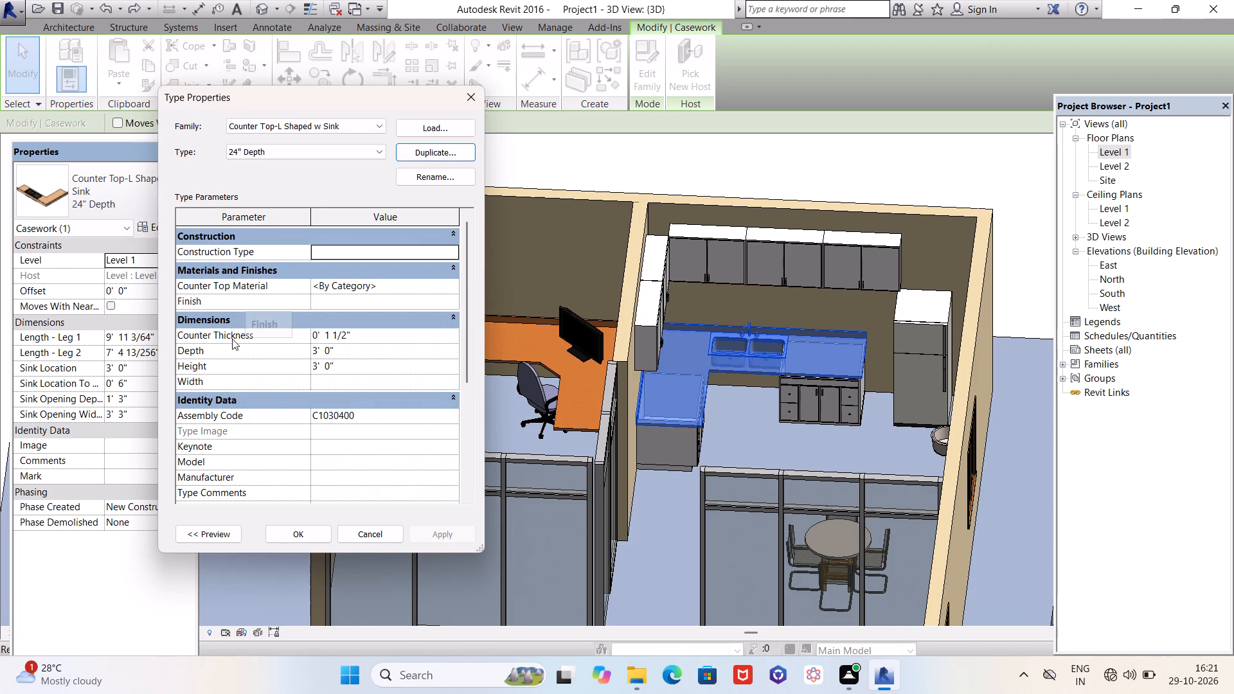
scroll(239, 395, "down", 4)
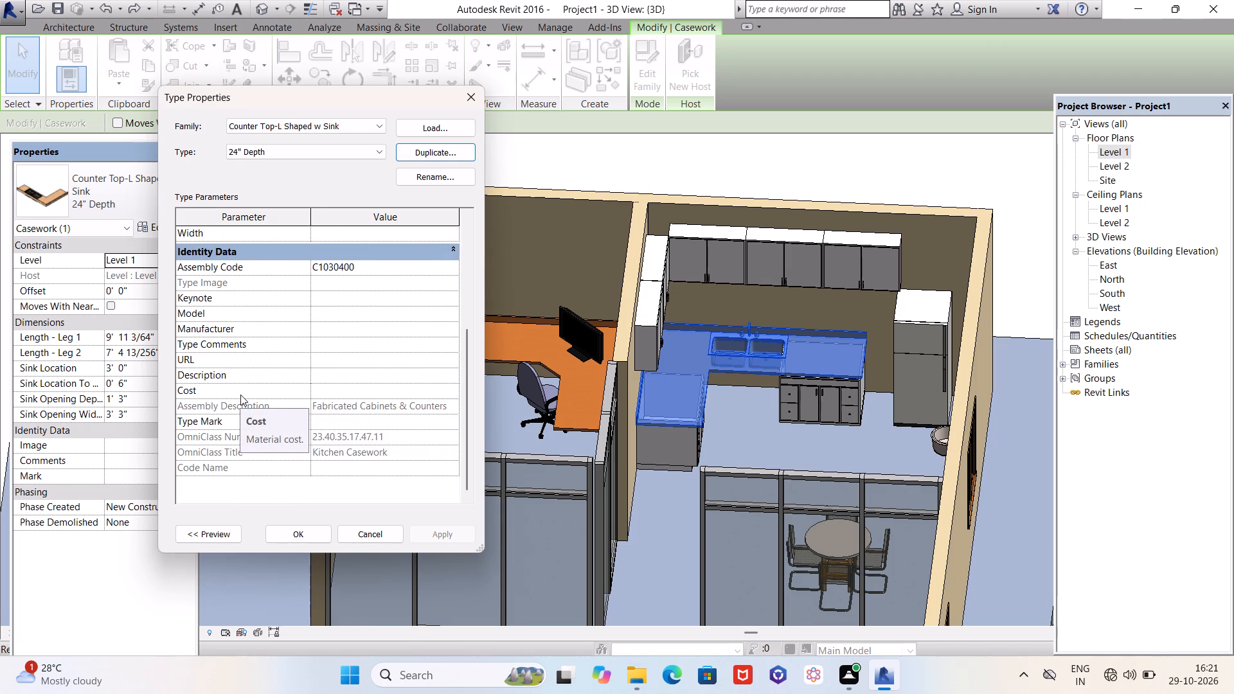
scroll(240, 395, "down", 3)
scroll(240, 395, "up", 1)
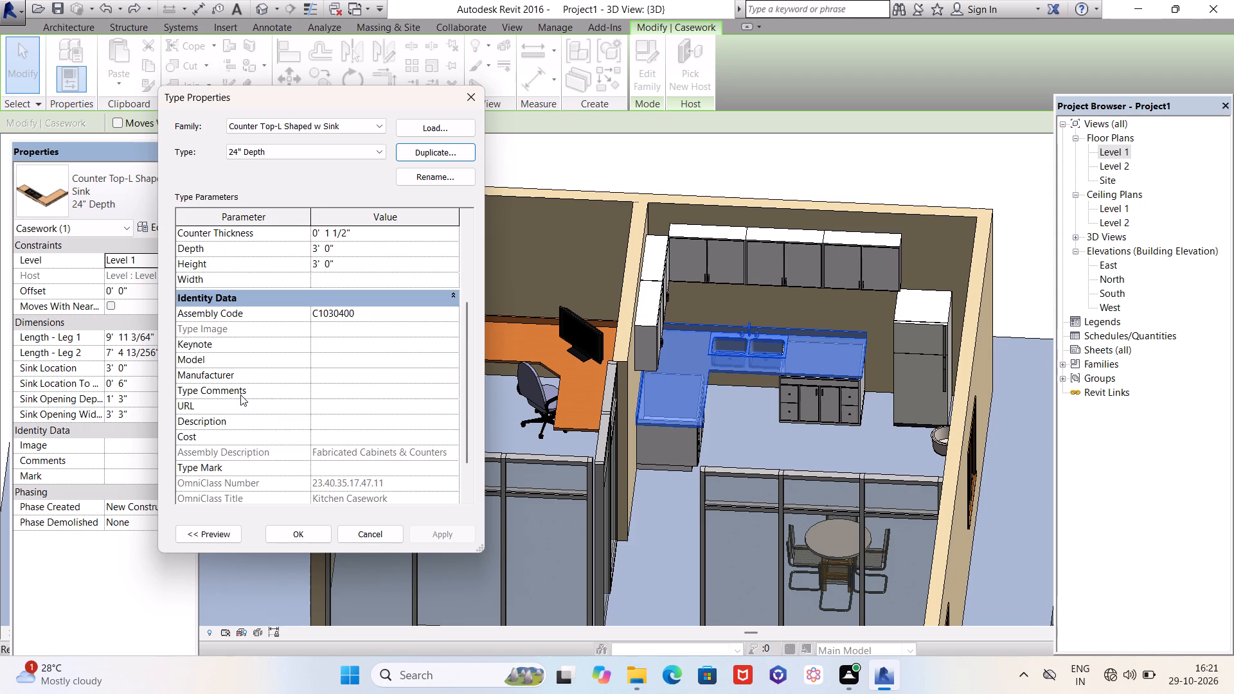
scroll(240, 395, "up", 7)
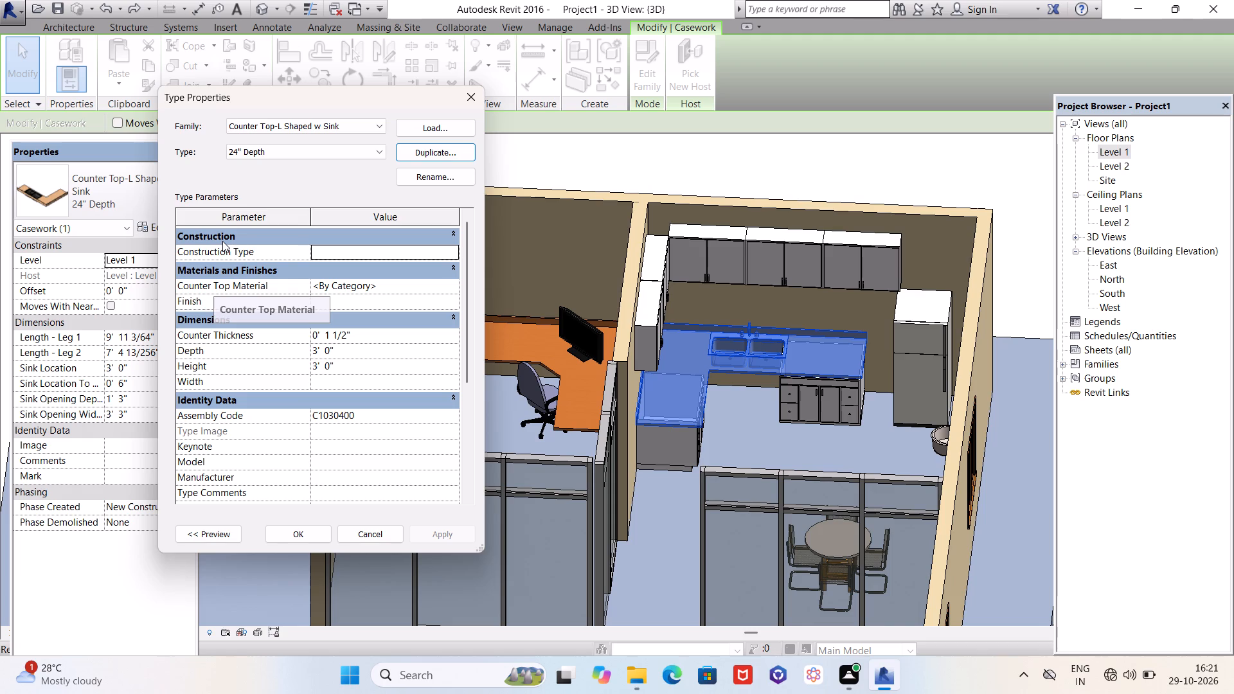
left_click(469, 94)
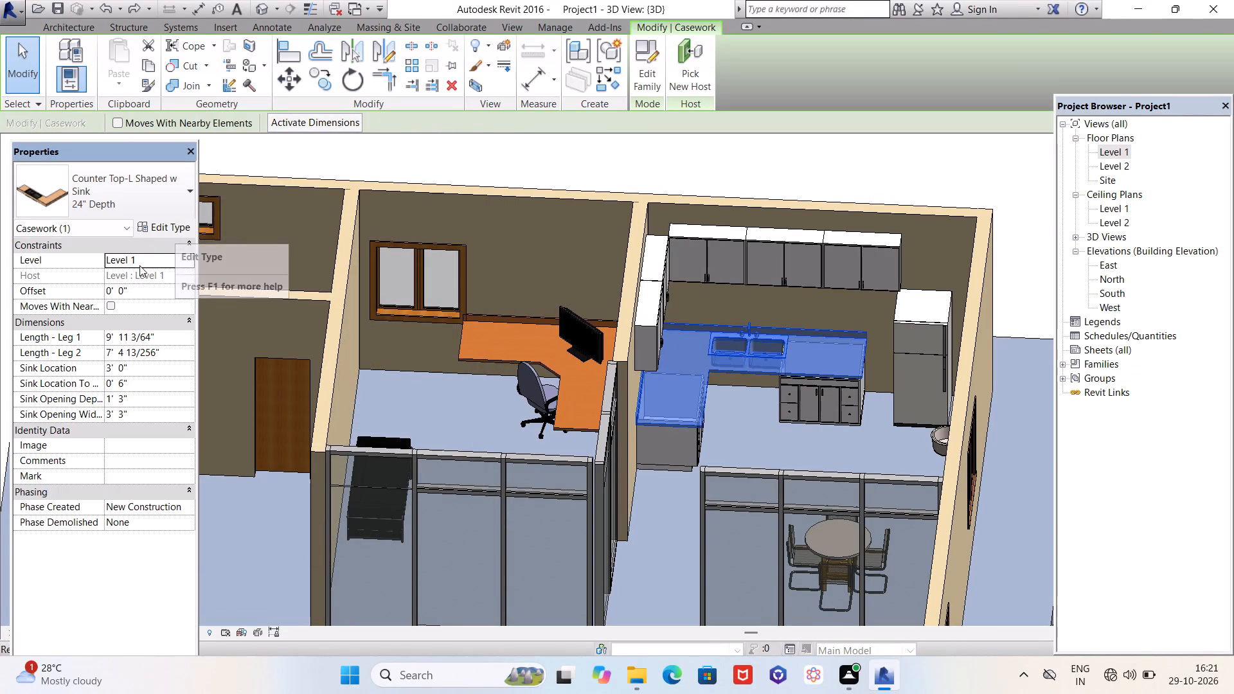
Review the L-shaped sink countertop's type properties again, from construction and material down to identity data, and leave them unedited.
scroll(97, 308, "up", 1)
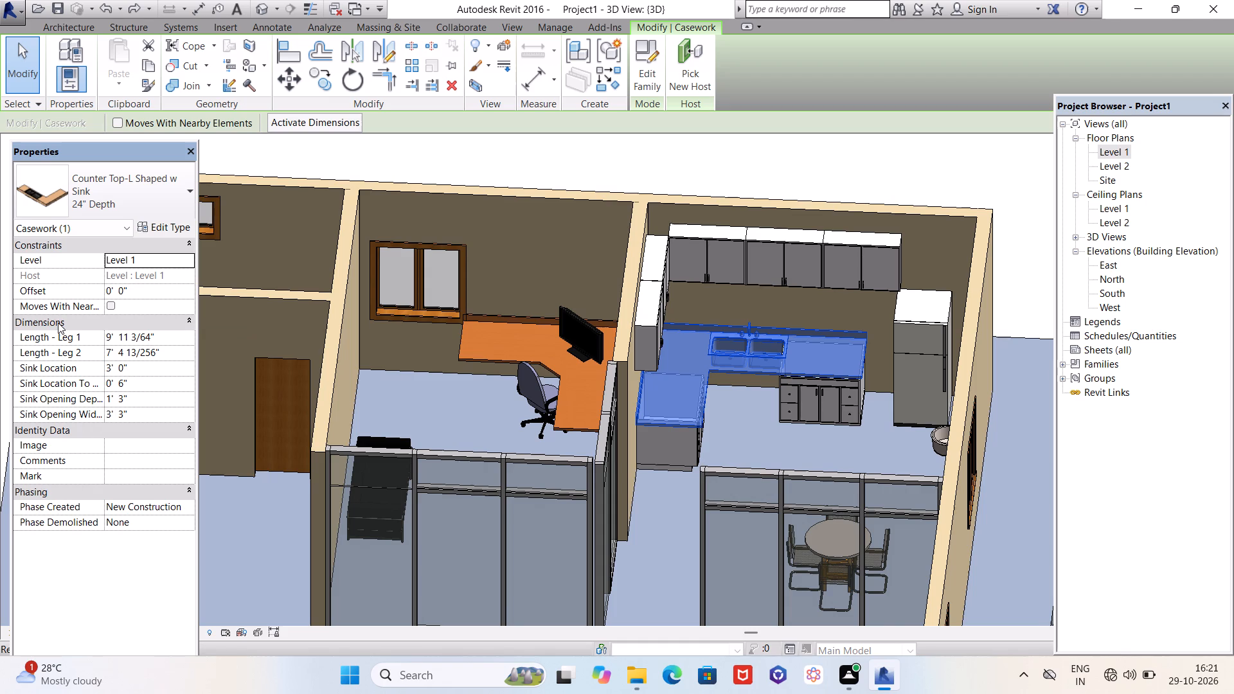
left_click(156, 229)
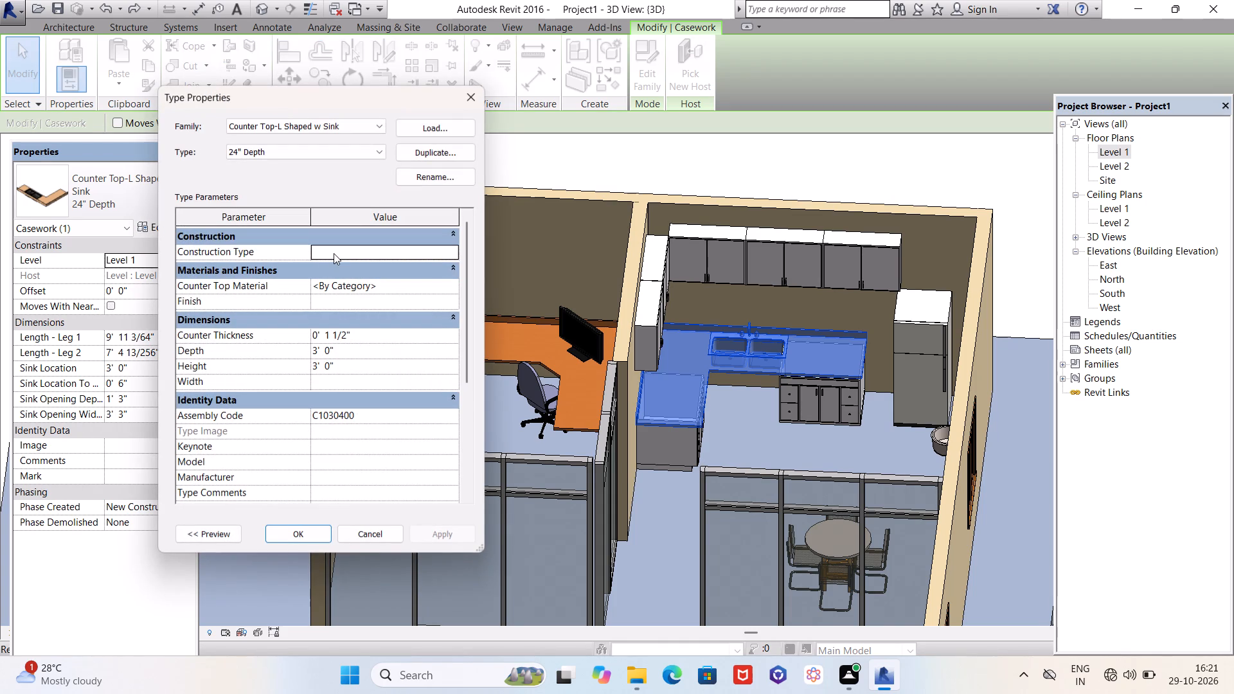
scroll(322, 340, "down", 2)
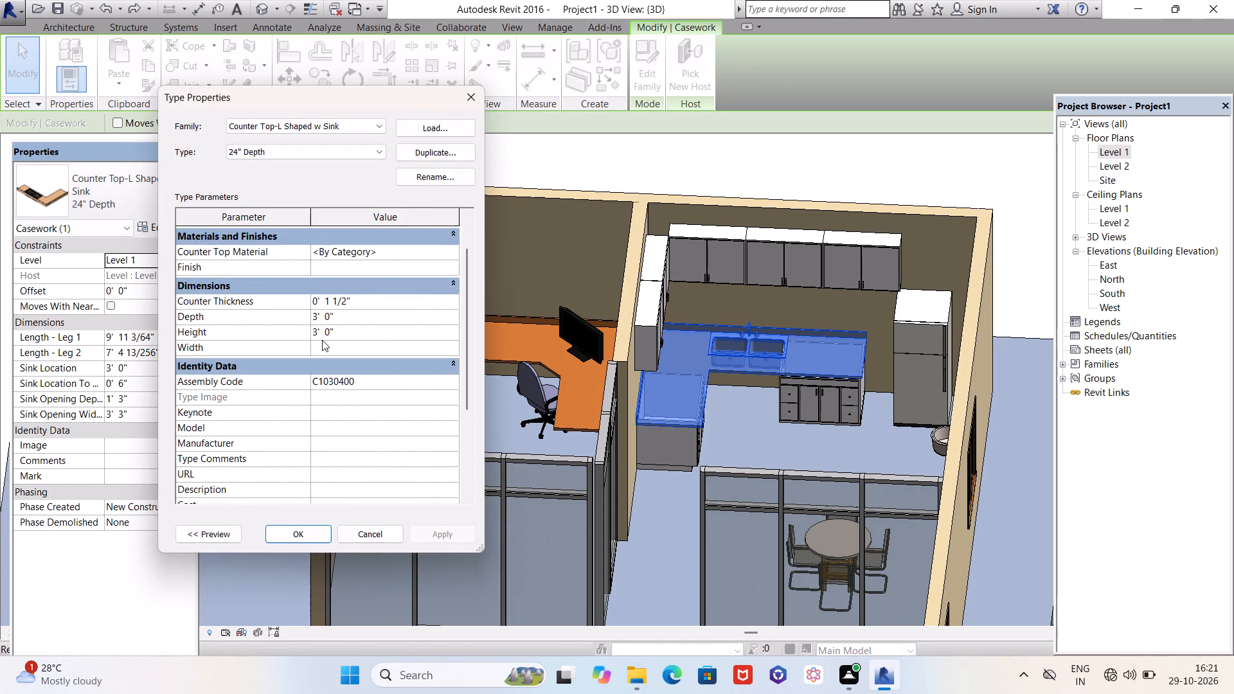
scroll(322, 340, "down", 6)
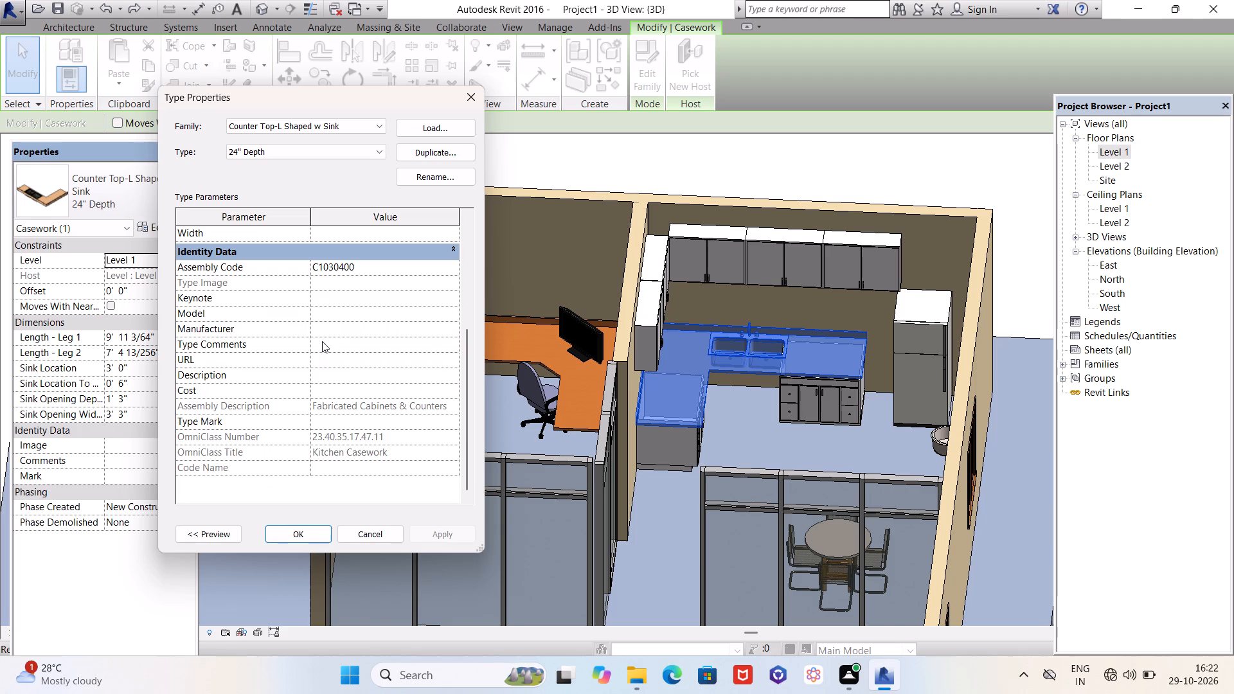
scroll(322, 341, "up", 7)
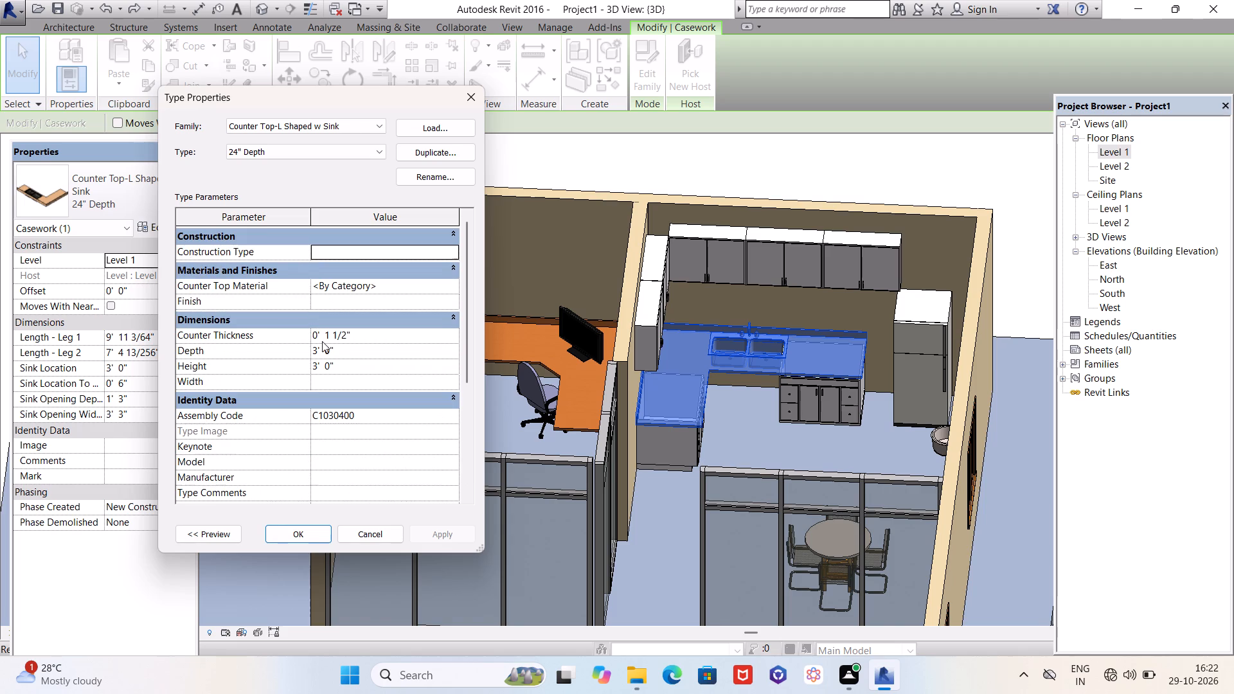
left_click(471, 99)
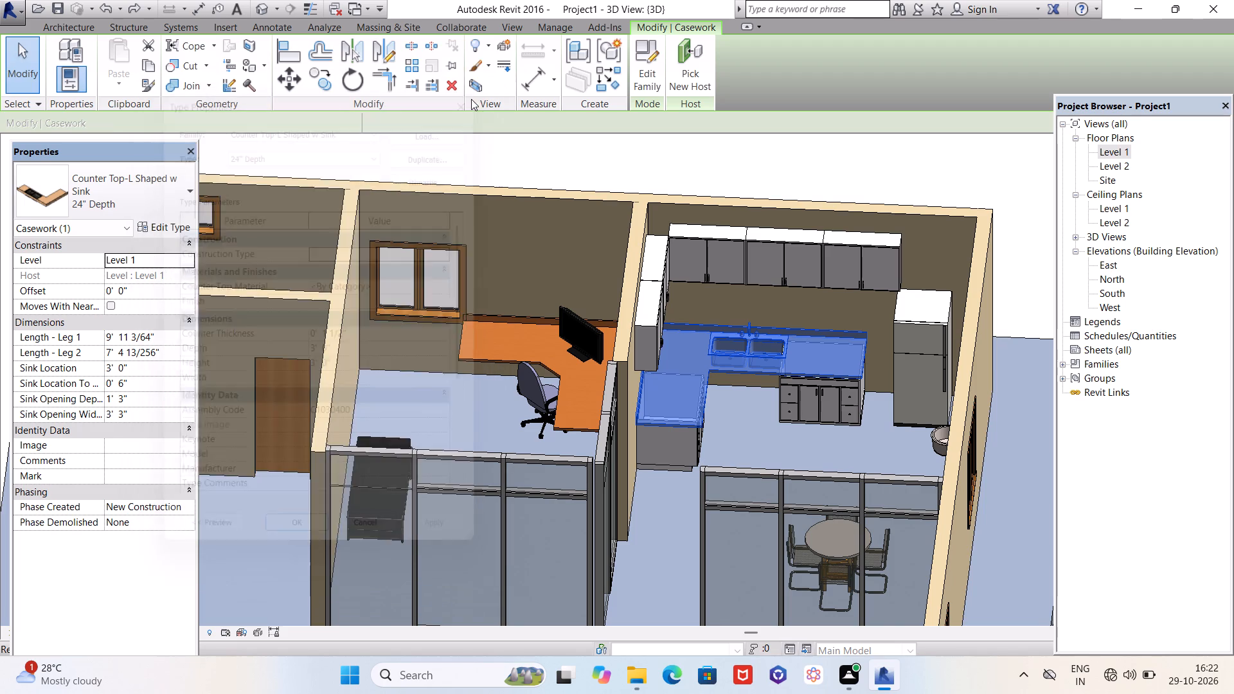
scroll(471, 319, "down", 4)
left_click(776, 227)
scroll(776, 227, "down", 4)
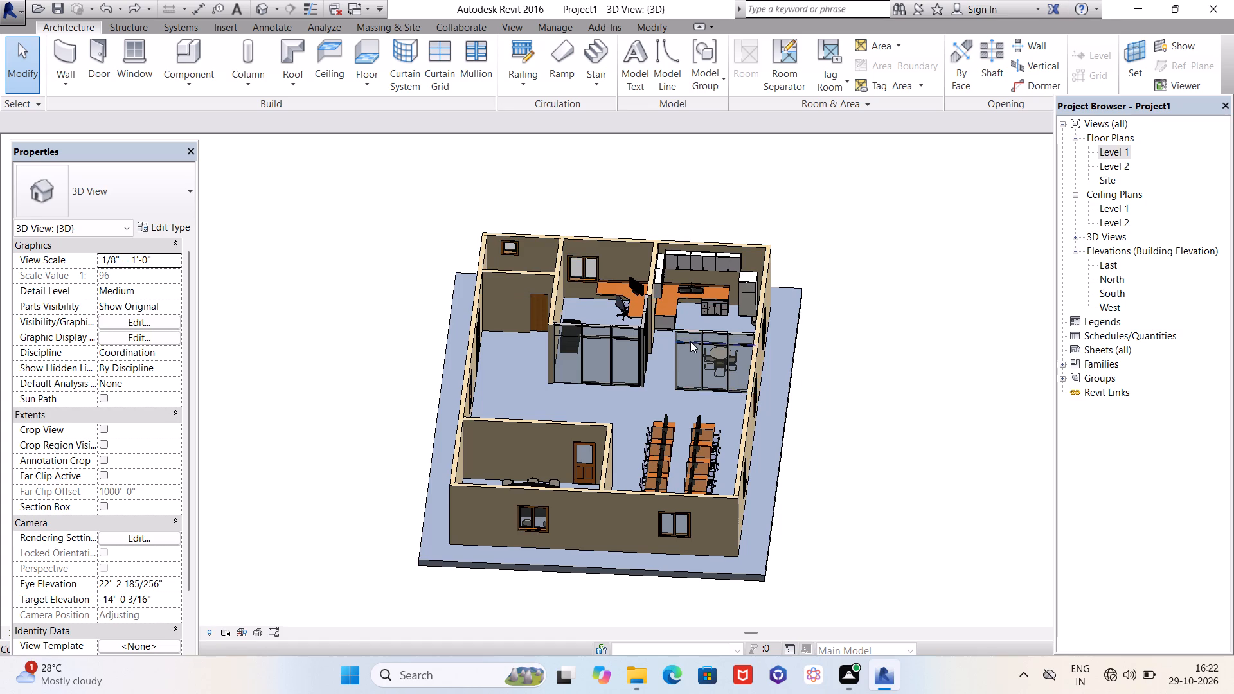
Select the elliptical meeting-room table and check the base and top materials in its type properties.
middle_click_drag(690, 342, 496, 526, "shift")
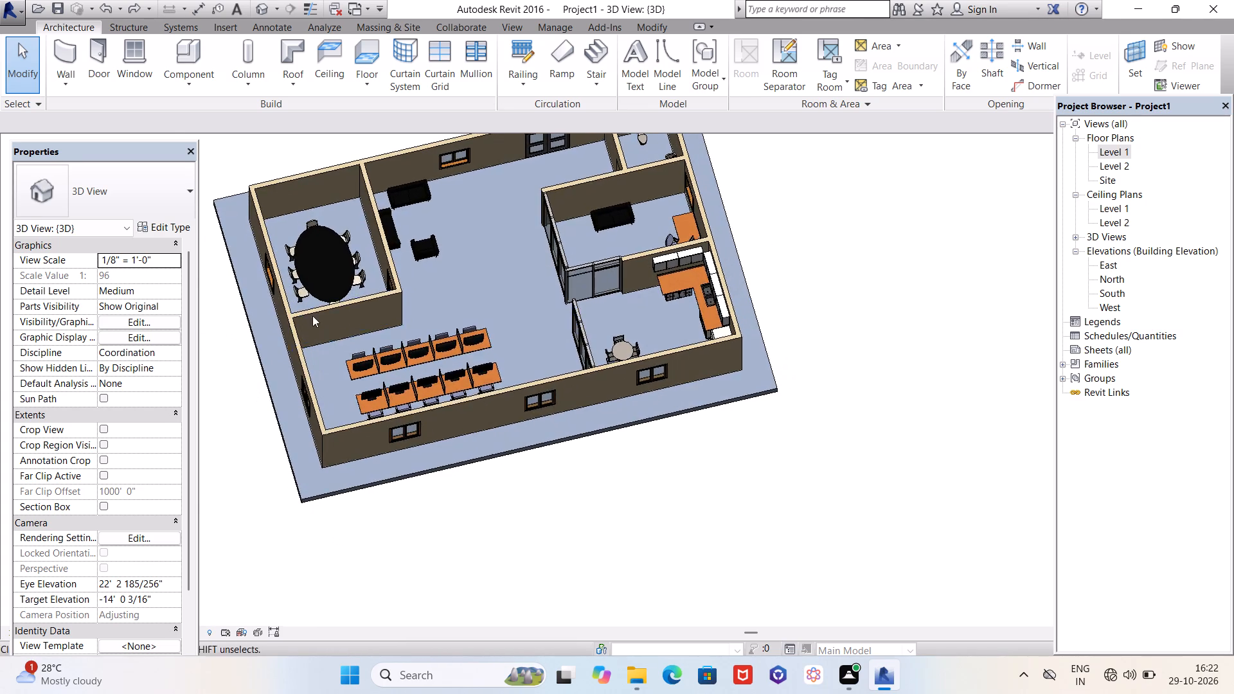
scroll(329, 299, "up", 5)
left_click(350, 296)
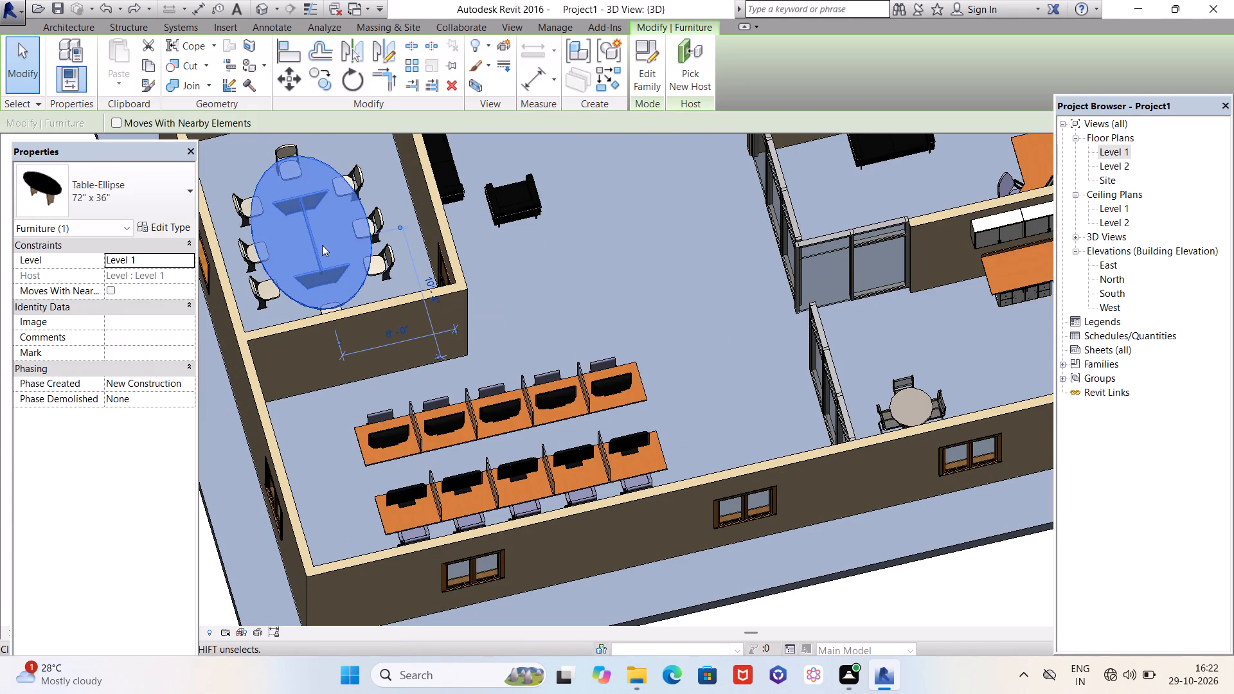
left_click(163, 227)
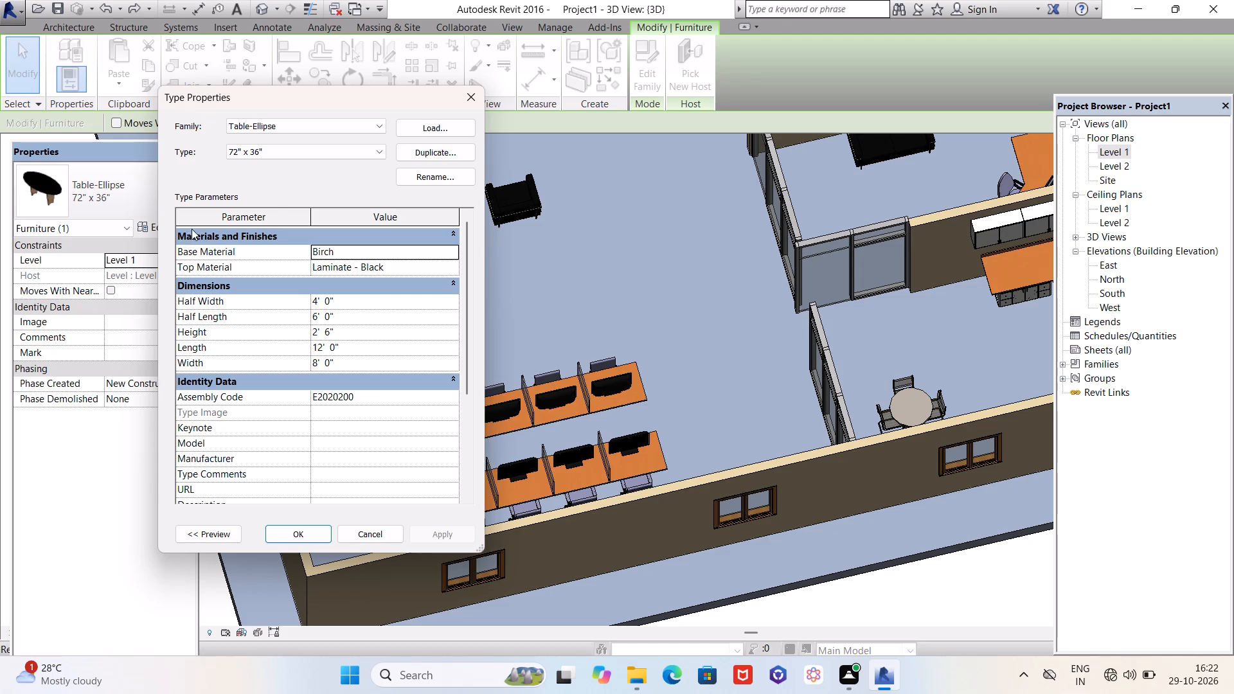
left_click(466, 98)
scroll(517, 332, "down", 5)
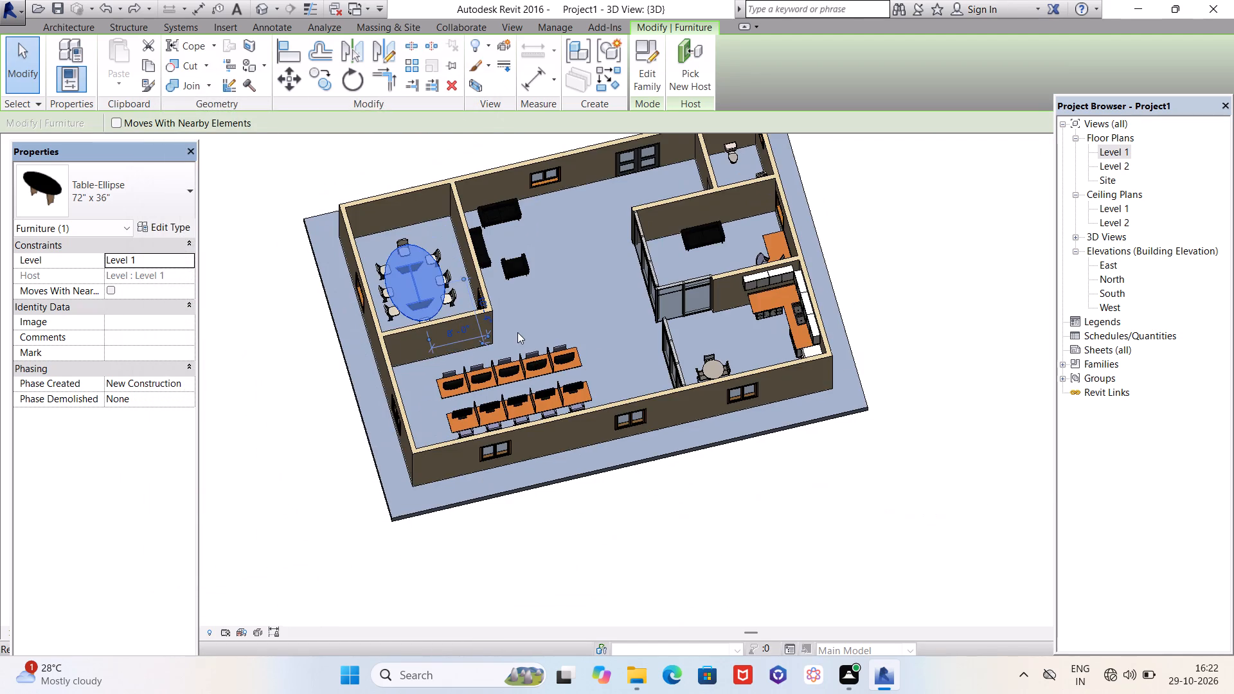
key("Escape")
Examine the whole building in 3D from the window, meeting-room and entrance sides, including the workstations and glass partitions up close.
scroll(749, 407, "down", 3)
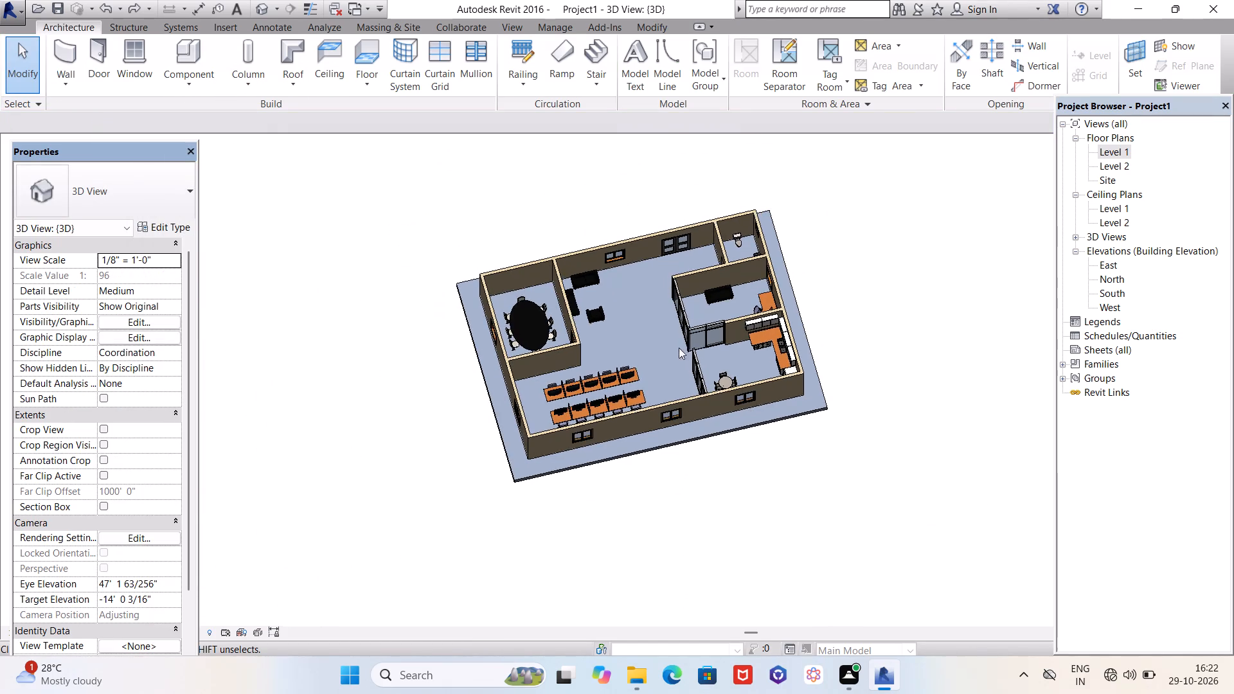
scroll(661, 312, "up", 6)
scroll(661, 324, "down", 3)
middle_click_drag(536, 451, 762, 175, "shift")
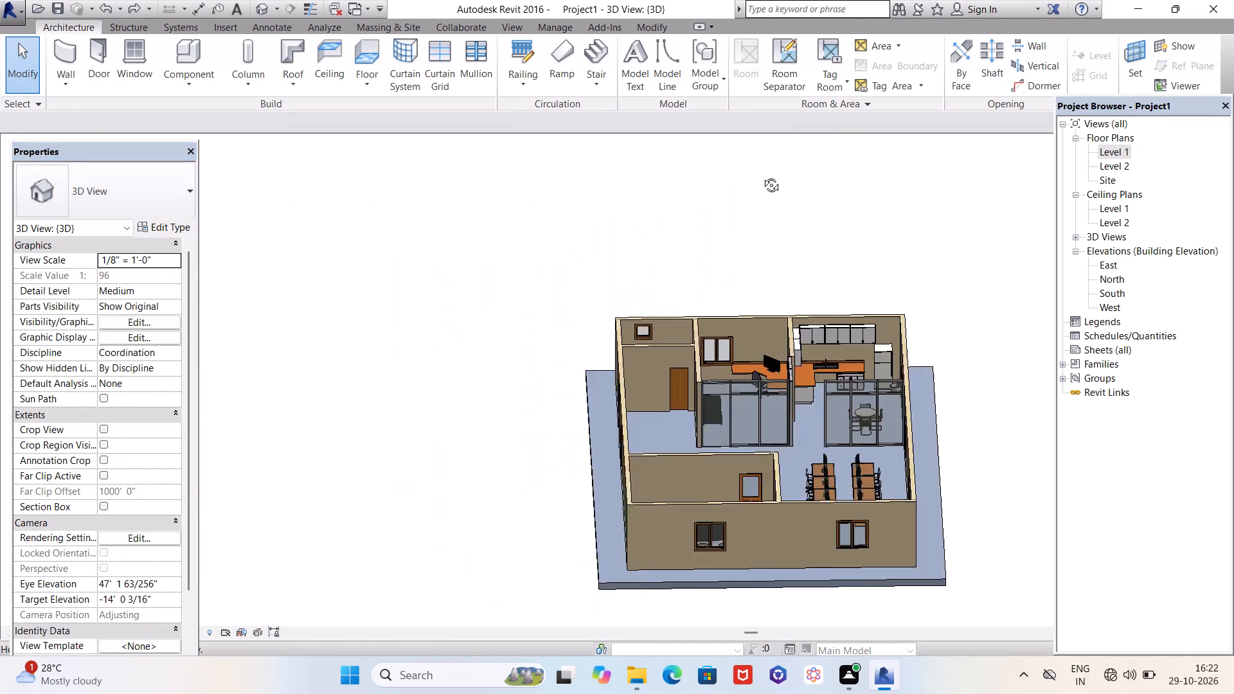
middle_click_drag(762, 175, 701, 170, "shift")
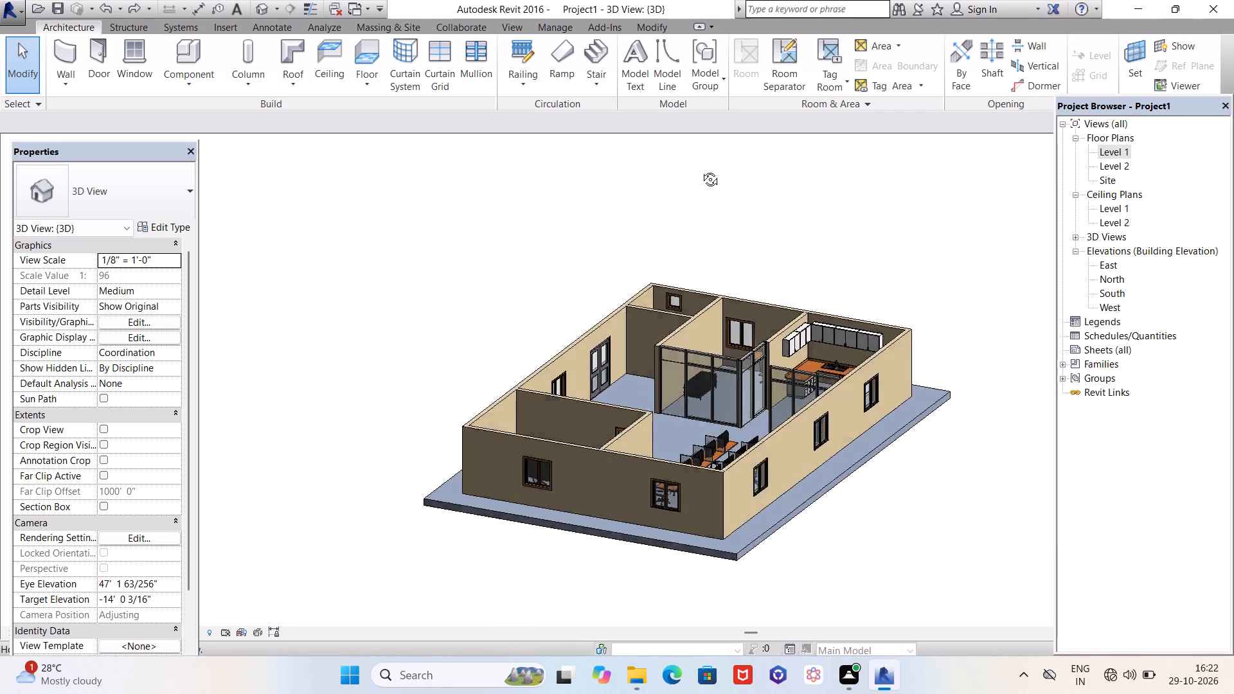
middle_click_drag(701, 170, 922, 188, "shift")
scroll(364, 256, "down", 4)
middle_click_drag(352, 264, 407, 299, "shift")
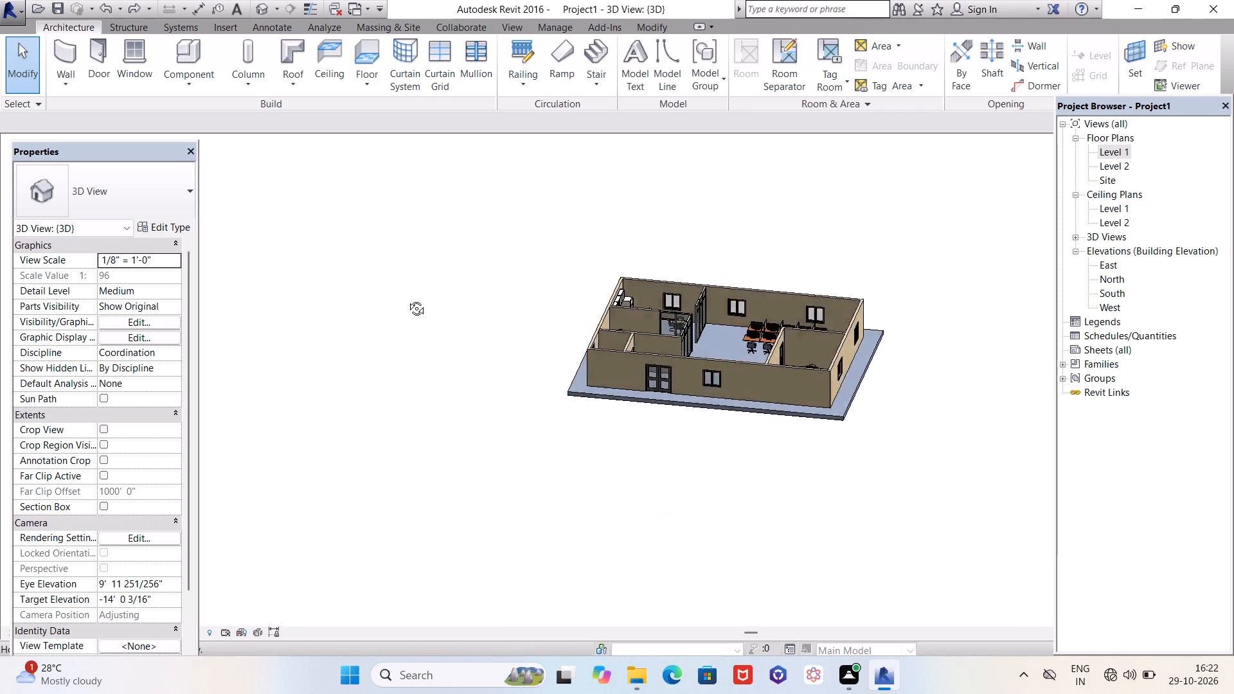
middle_click_drag(407, 299, 447, 376, "shift")
scroll(666, 278, "up", 5)
scroll(432, 294, "down", 2)
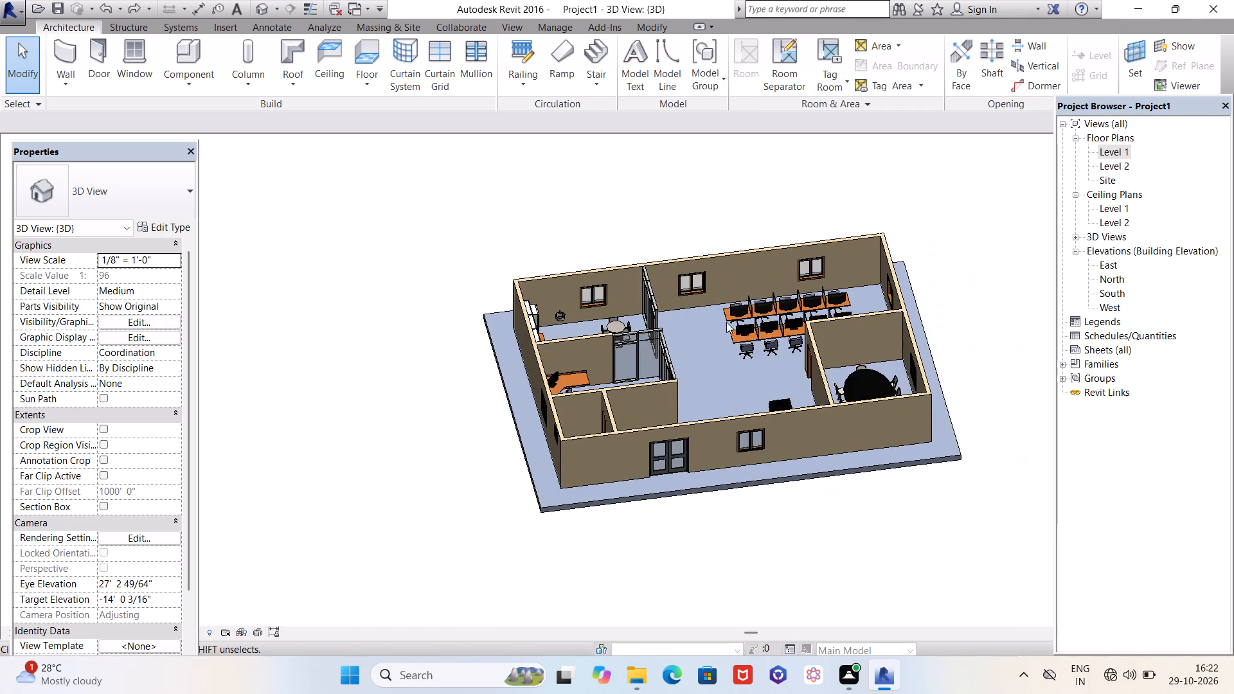
scroll(776, 332, "up", 4)
middle_click_drag(590, 413, 611, 534, "shift")
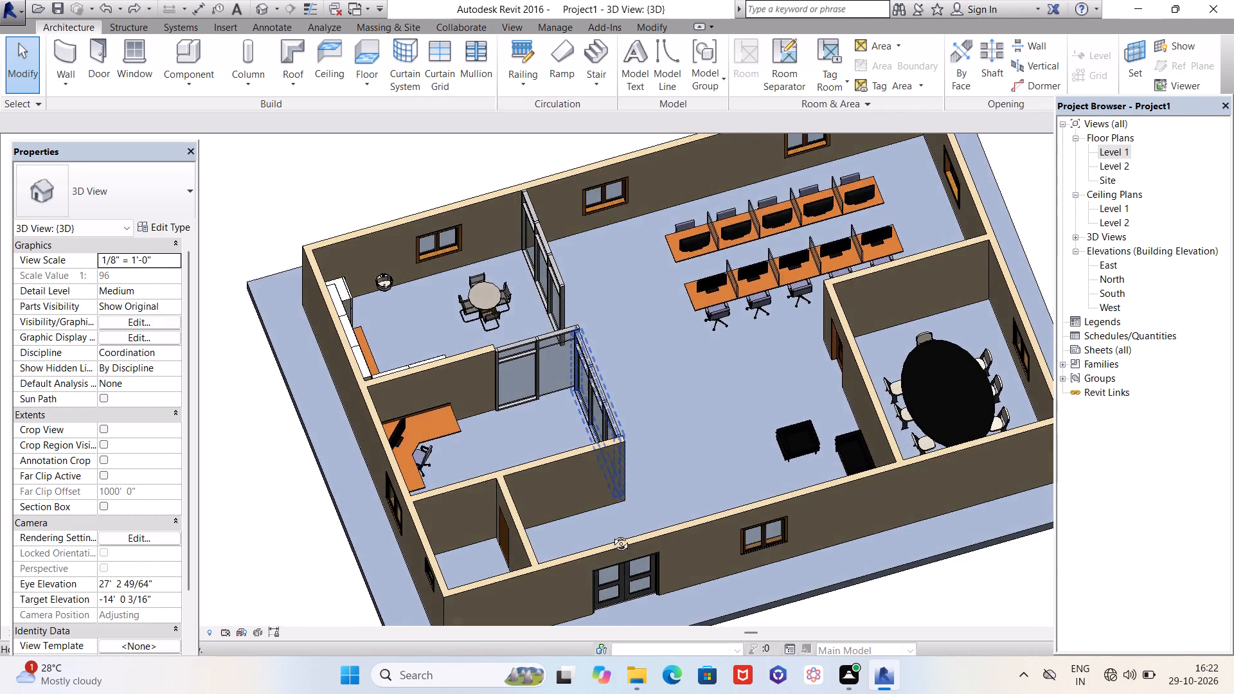
middle_click_drag(611, 534, 614, 296, "shift")
scroll(712, 285, "up", 5)
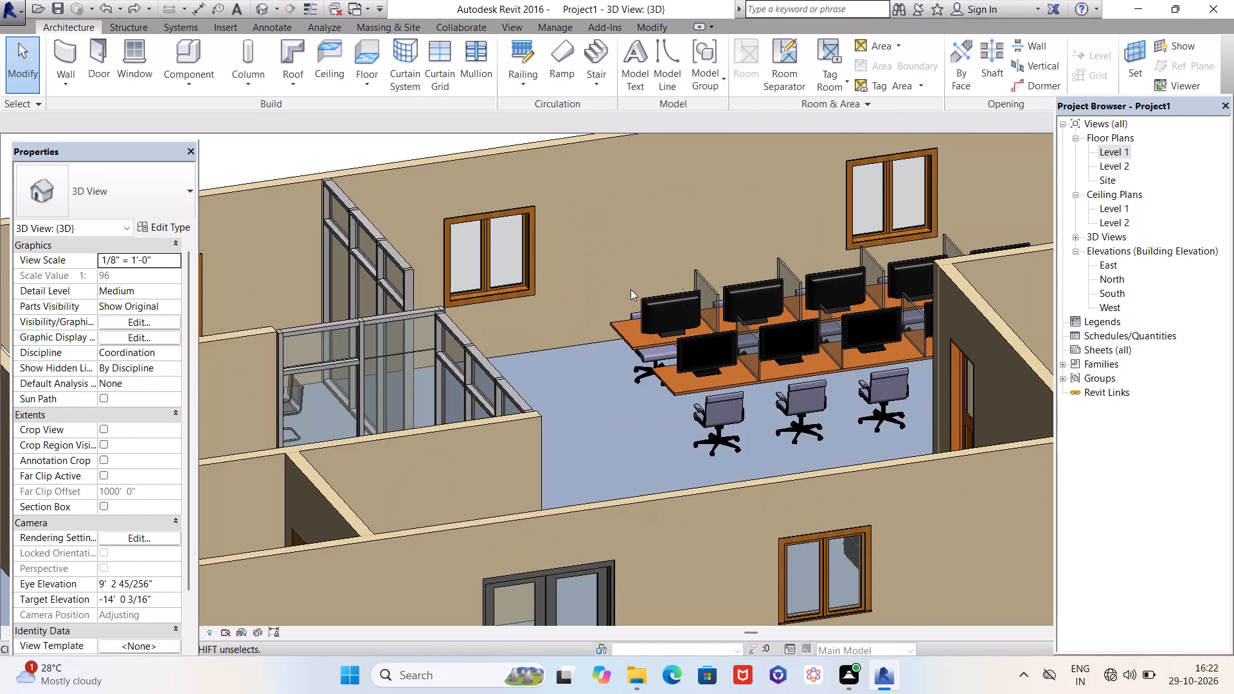
Frame the whole building in an oblique 3D view from the entrance-side corner and capture a screen snip of the model area.
scroll(629, 299, "down", 2)
middle_click_drag(564, 316, 656, 333, "shift")
scroll(656, 333, "down", 2)
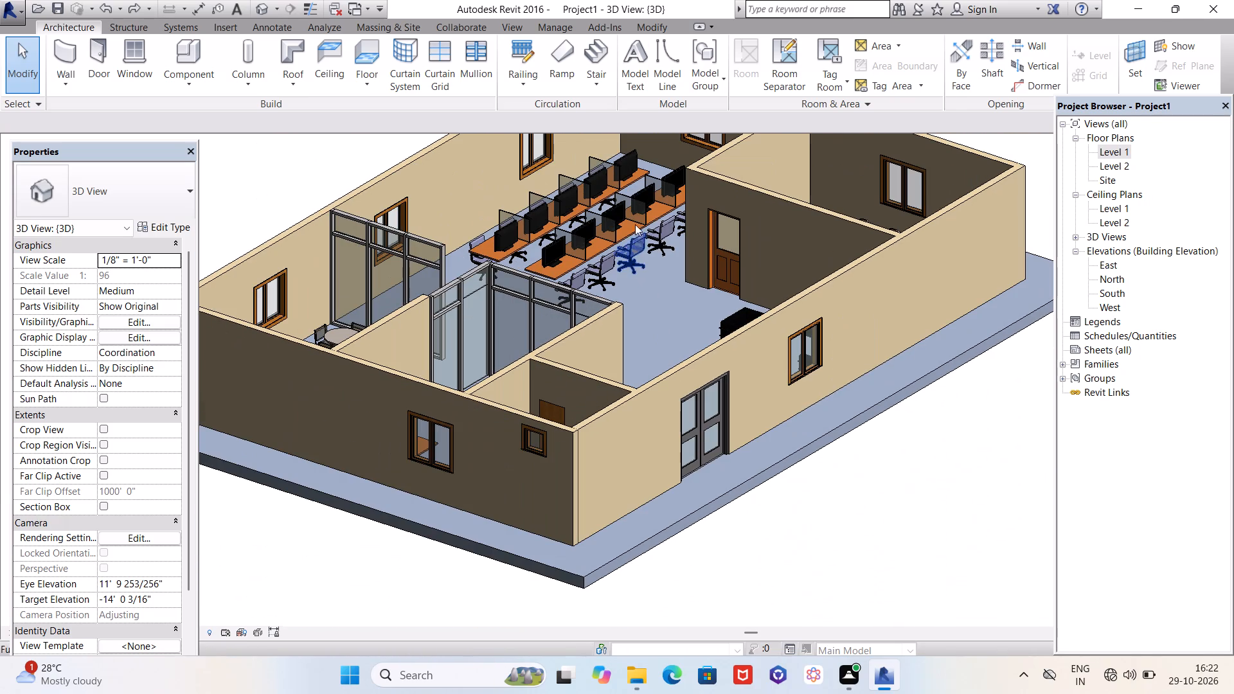
middle_click_drag(568, 194, 563, 181, "shift")
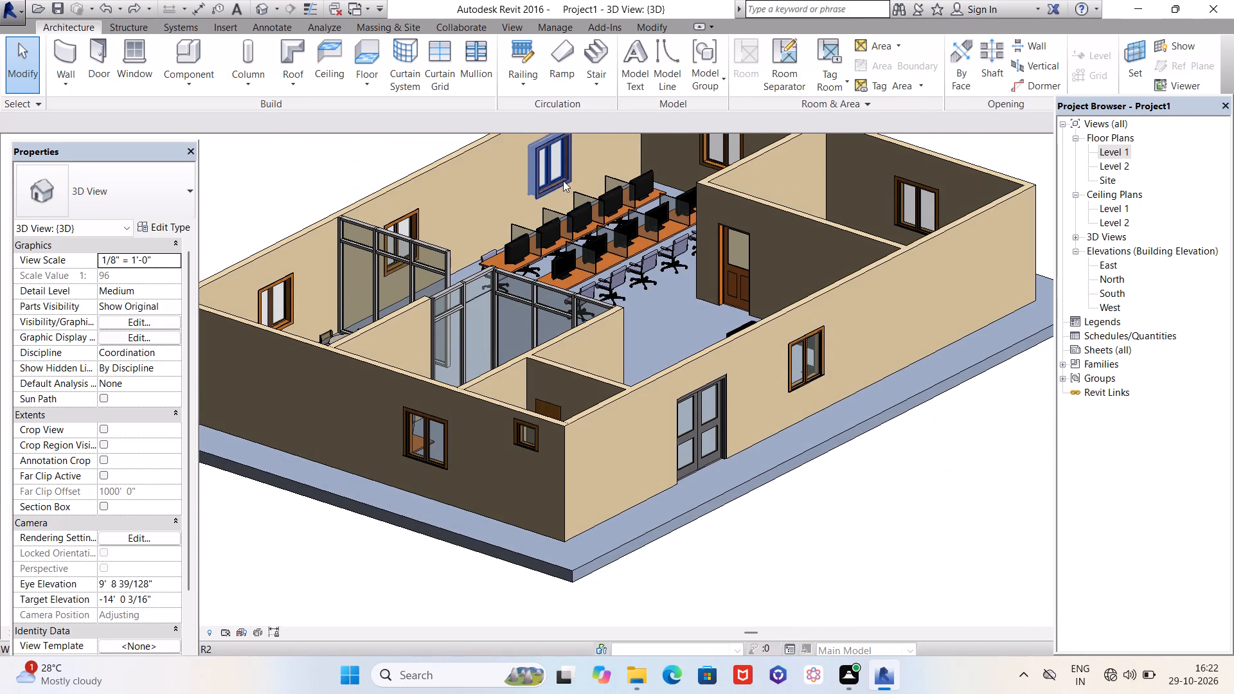
middle_click_drag(563, 181, 587, 245)
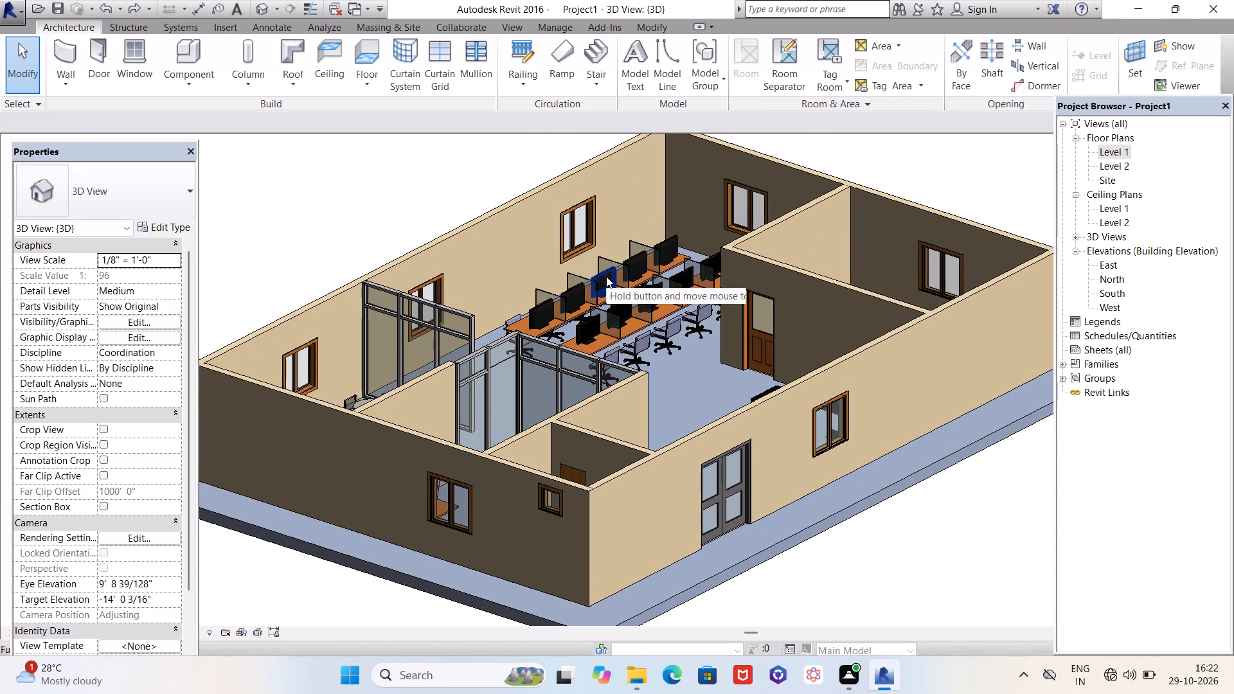
scroll(606, 276, "down", 2)
scroll(610, 260, "up", 1)
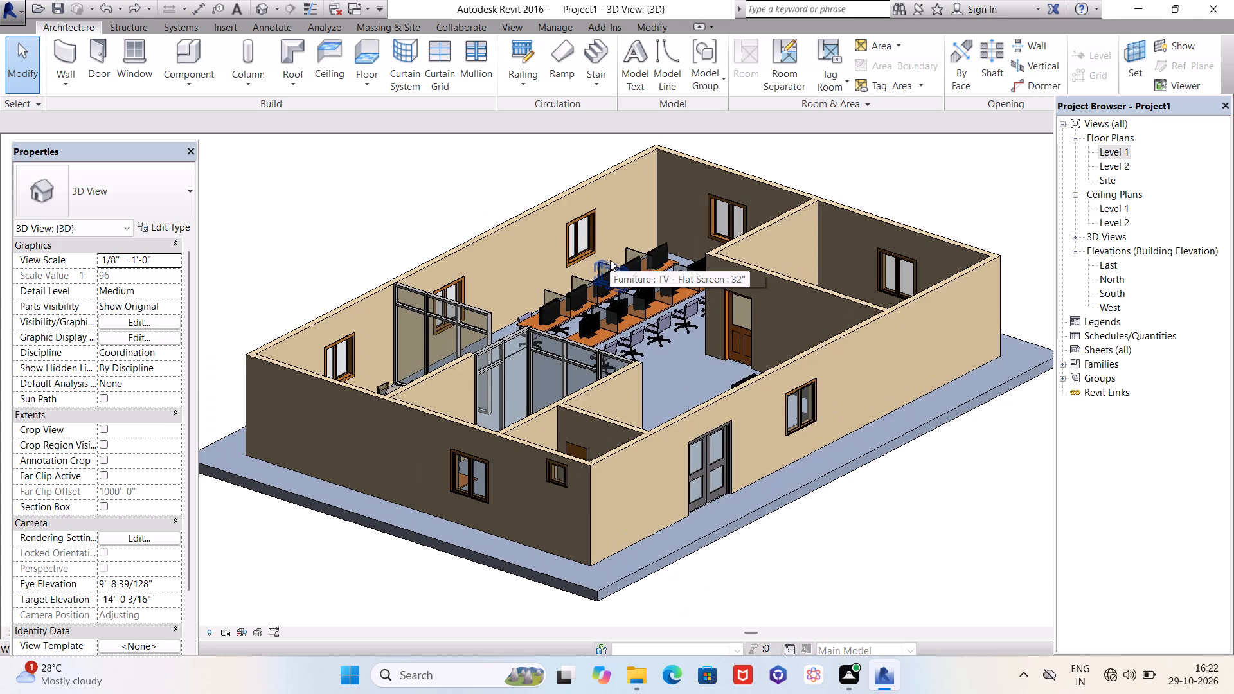
middle_click(622, 228, "shift")
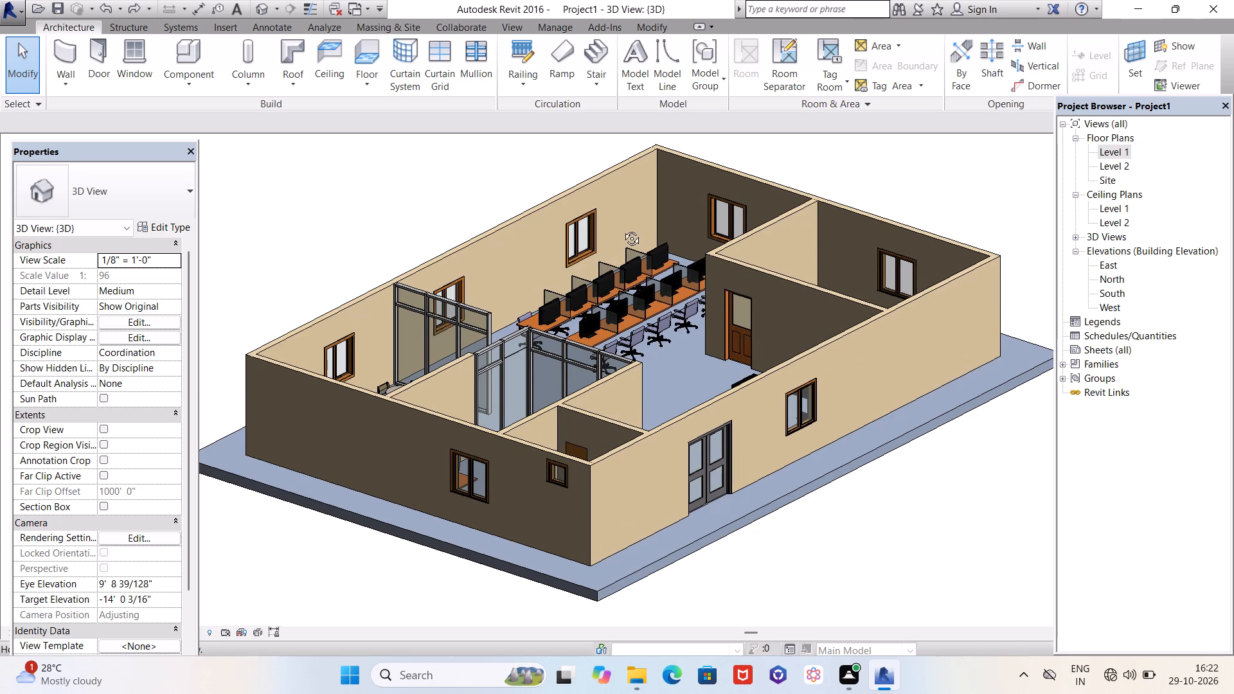
middle_click_drag(622, 218, 623, 240)
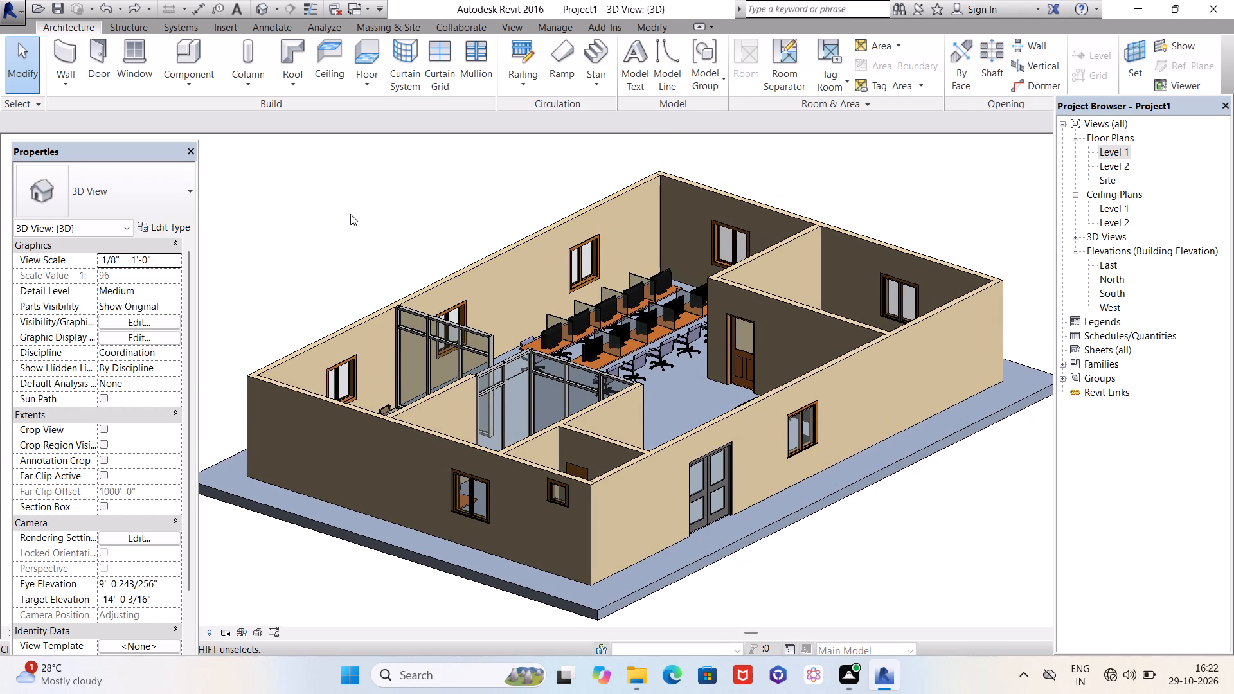
key("Print")
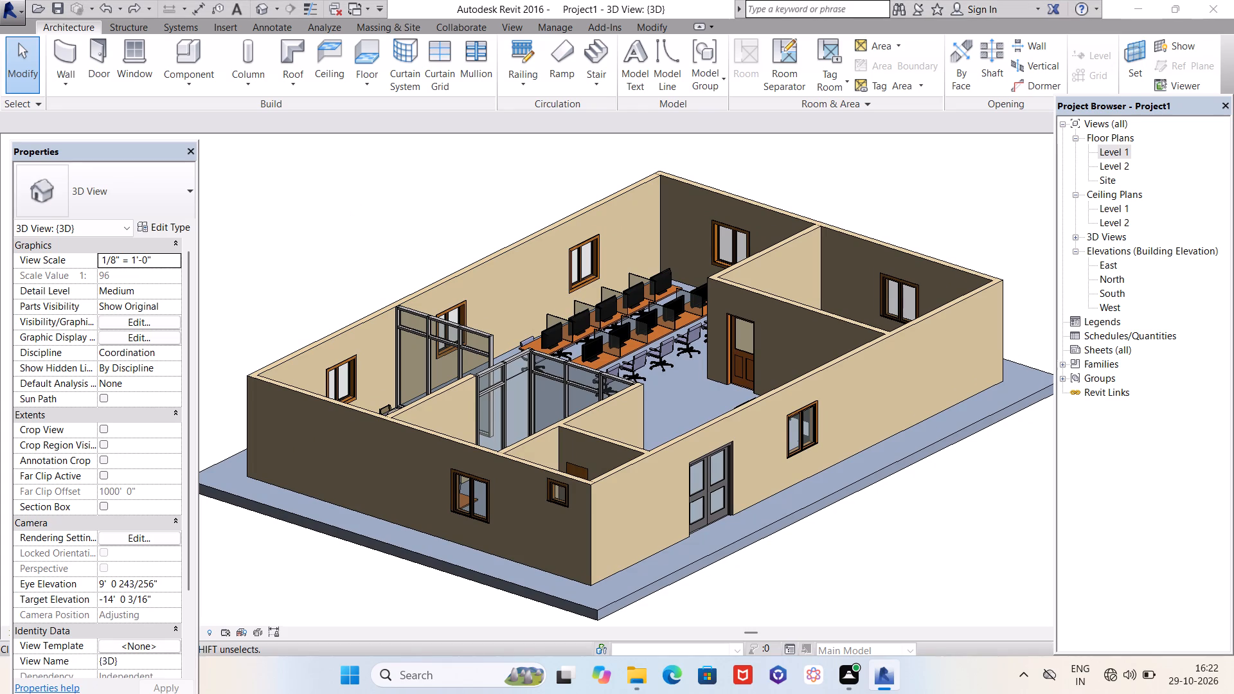
left_click_drag(216, 152, 633, 551)
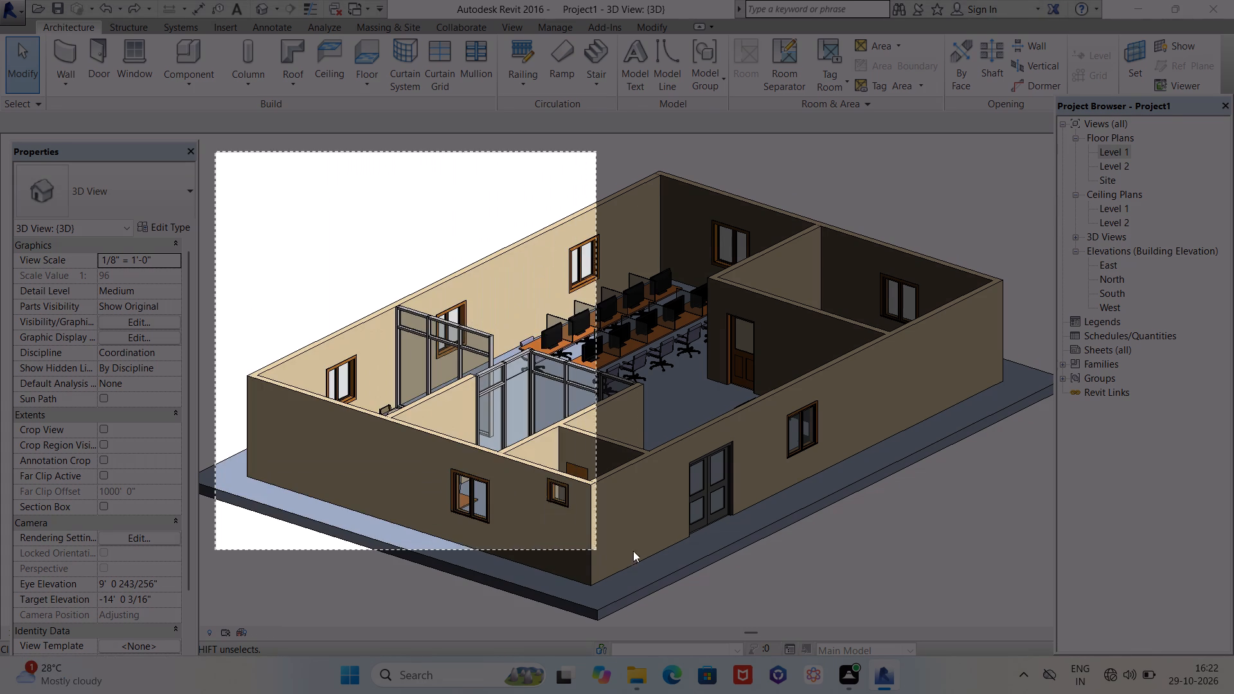
left_click_drag(633, 551, 1035, 623)
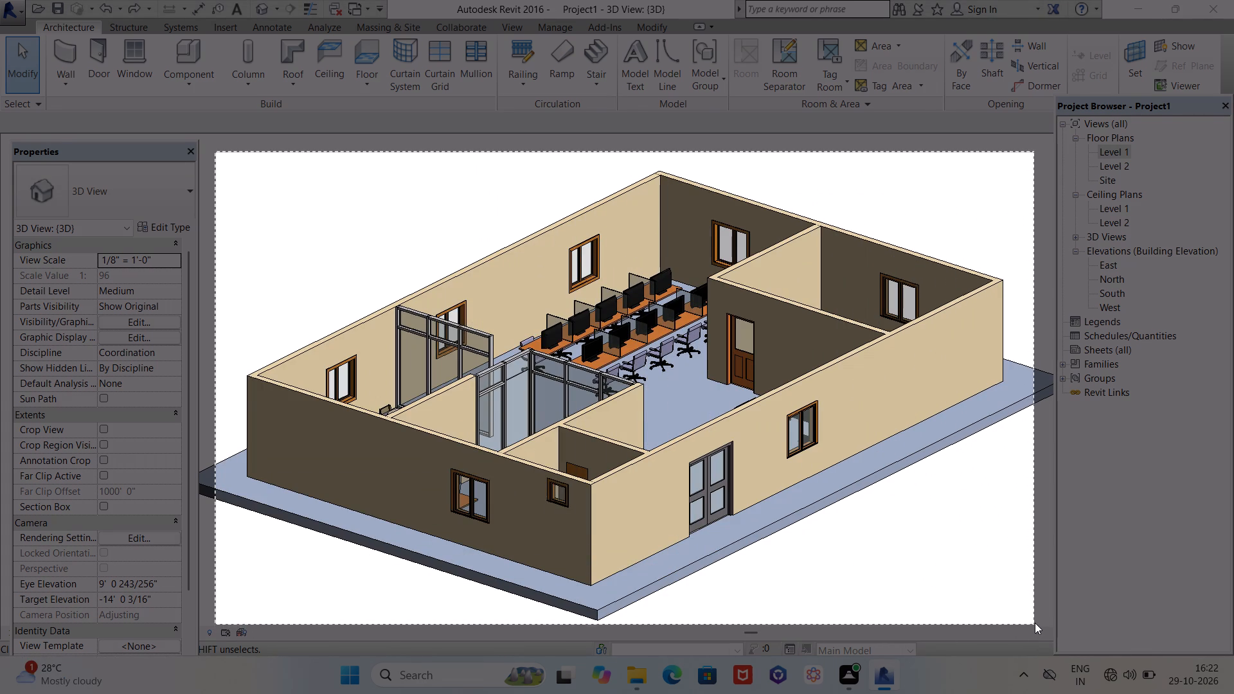
left_click_drag(1035, 623, 1030, 616)
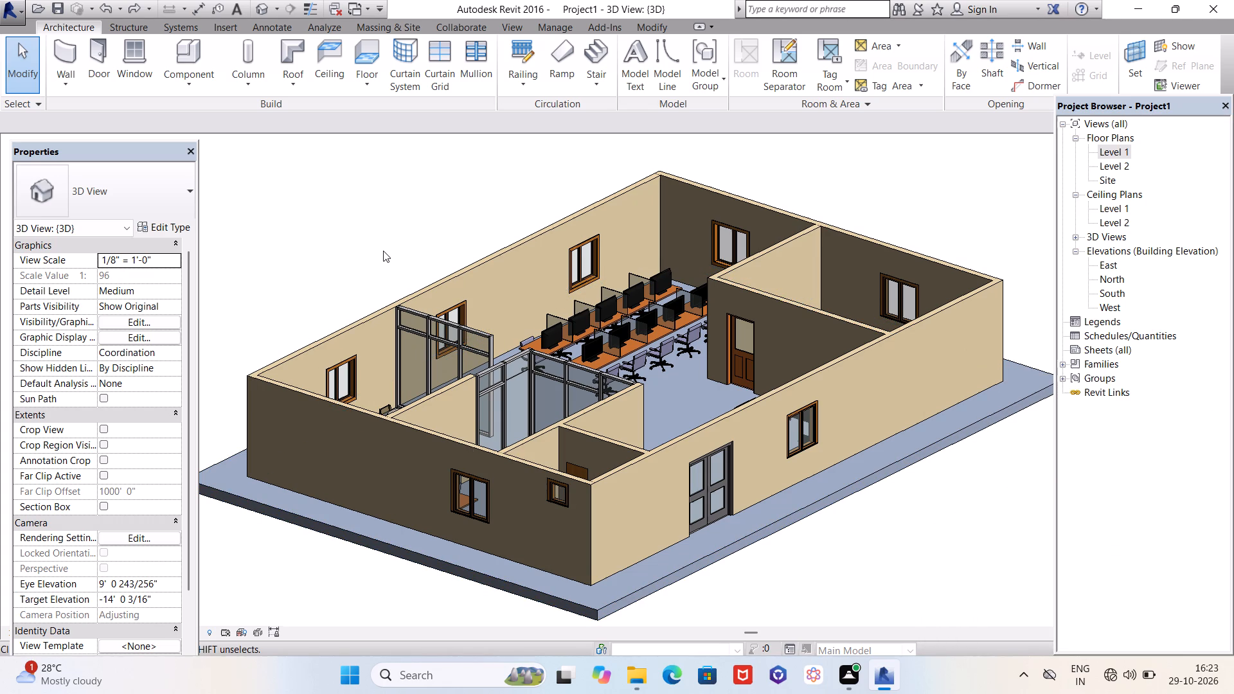
Open the Level 1 floor plan and look over the furnished layout.
double_click(1106, 153)
scroll(740, 353, "down", 1)
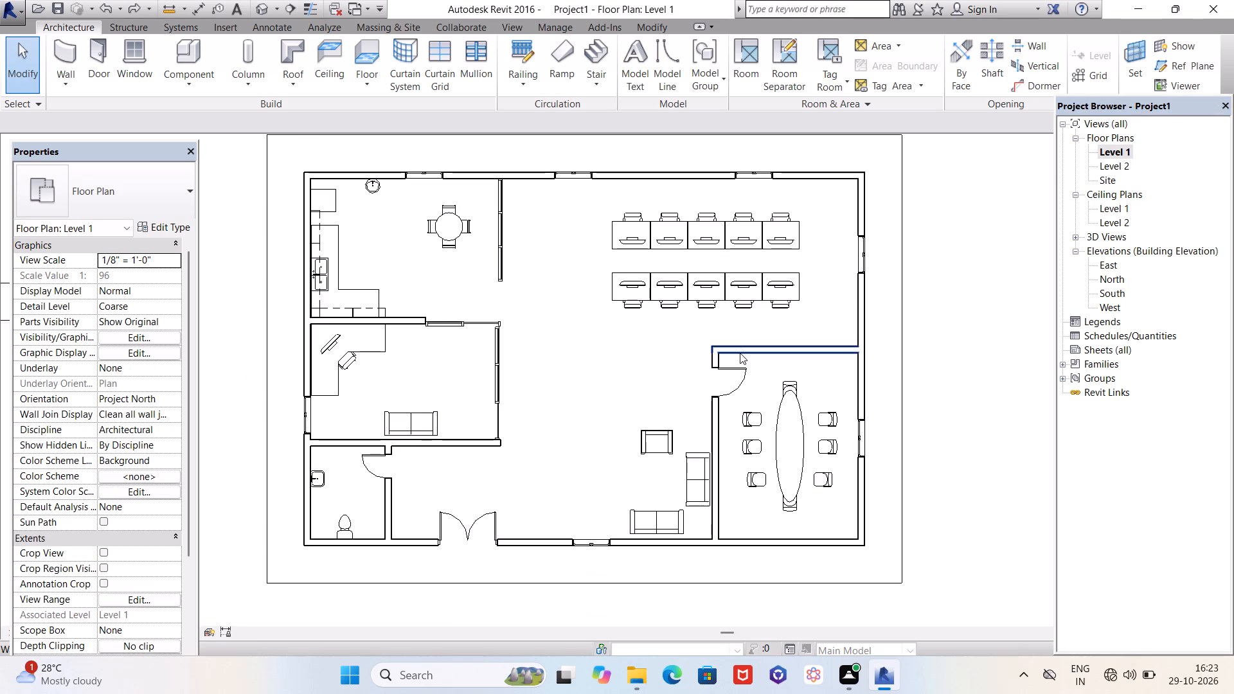
scroll(740, 353, "up", 2)
scroll(740, 354, "down", 1)
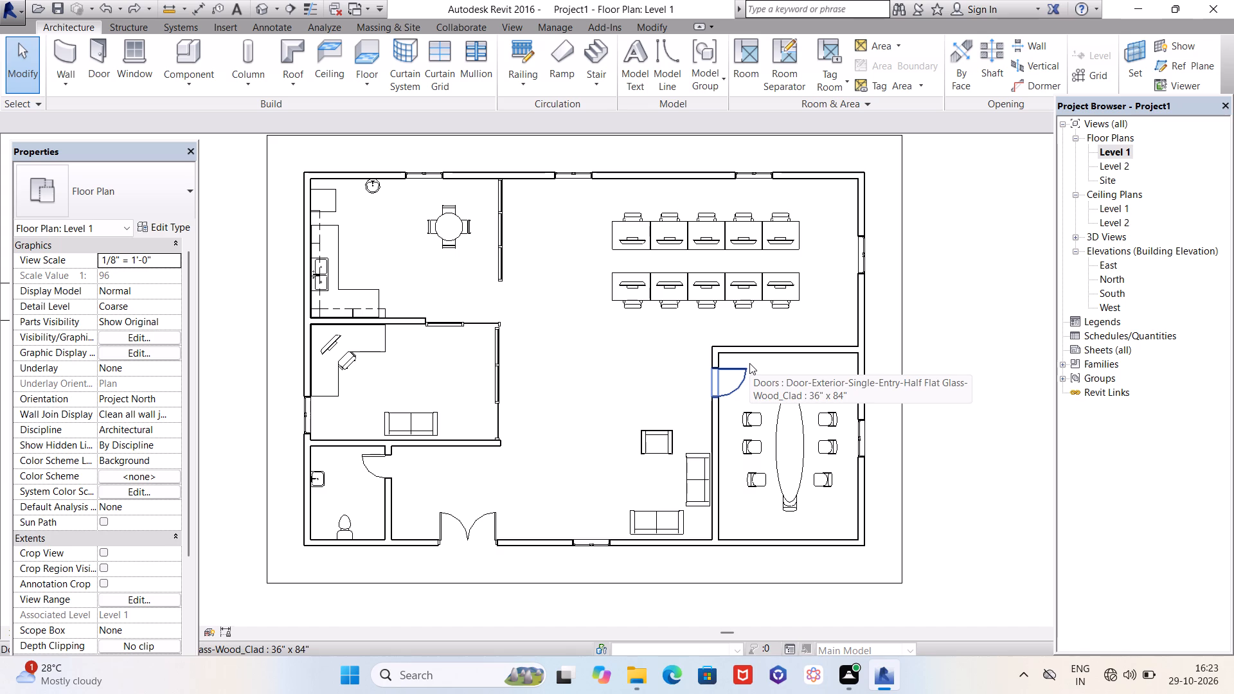
Return to the 3D view and examine the building from the meeting-room side and a low entrance-side angle.
double_click(265, 10)
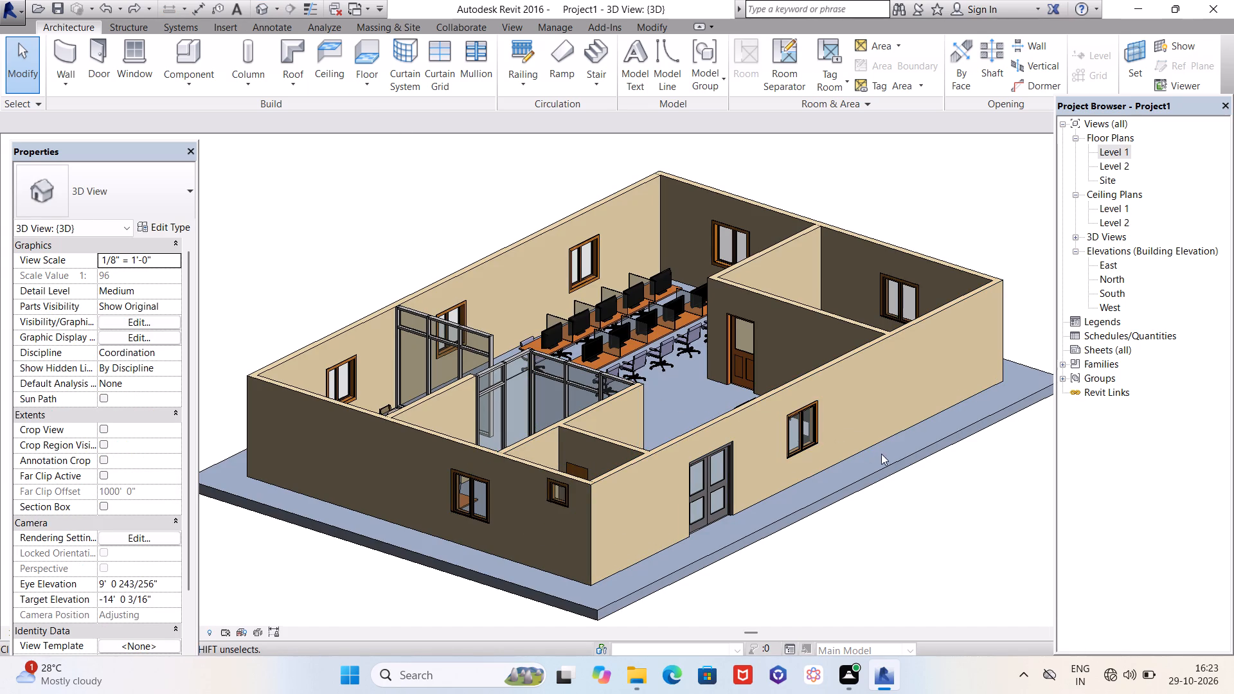
middle_click_drag(885, 454, 639, 439, "shift")
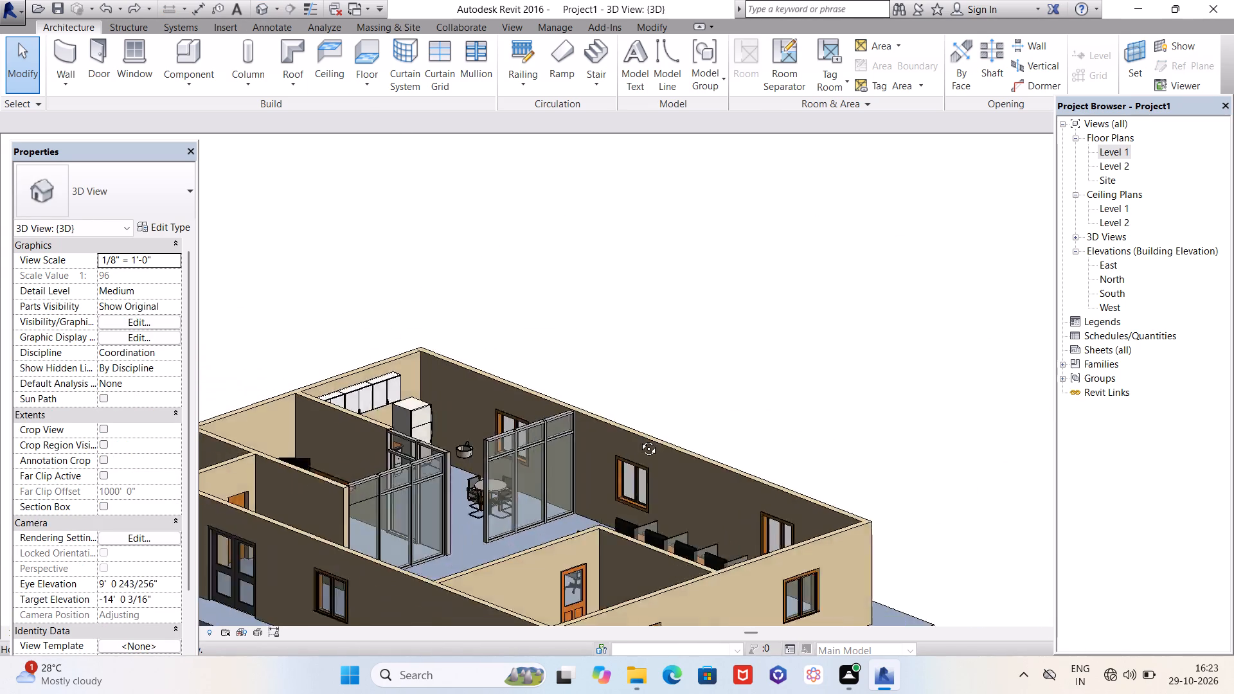
middle_click_drag(639, 439, 730, 441, "shift")
middle_click_drag(393, 426, 515, 411, "shift")
scroll(458, 422, "down", 1)
scroll(679, 341, "up", 1)
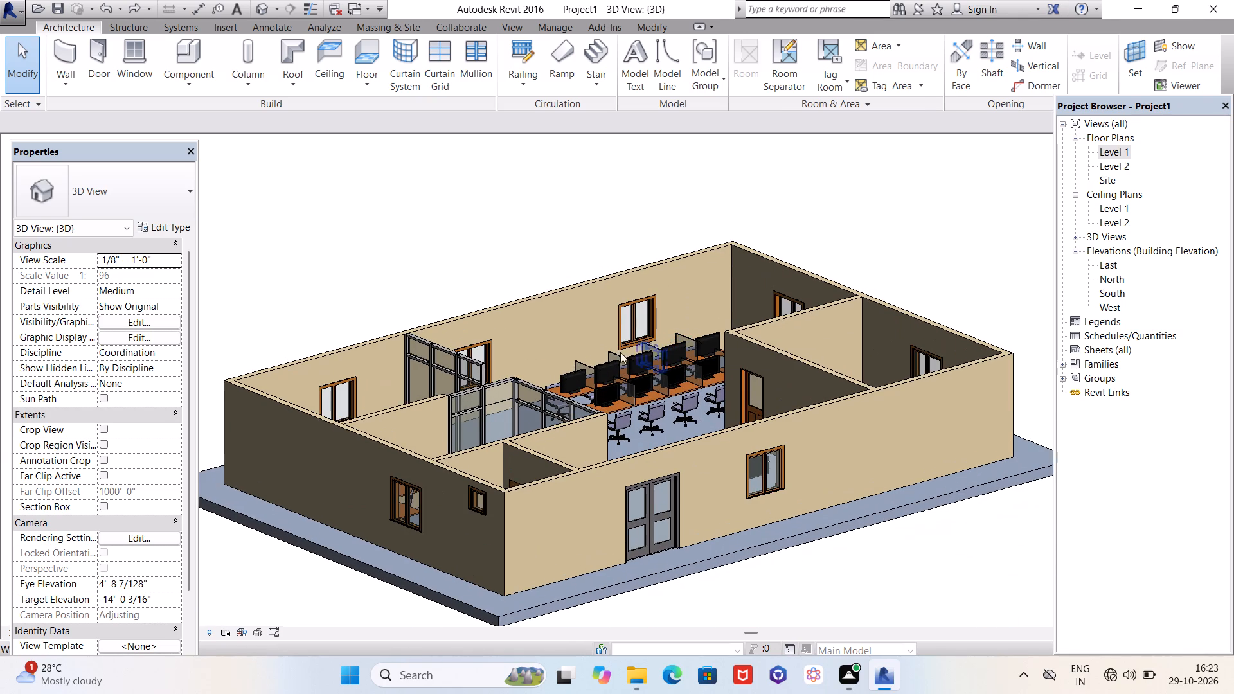
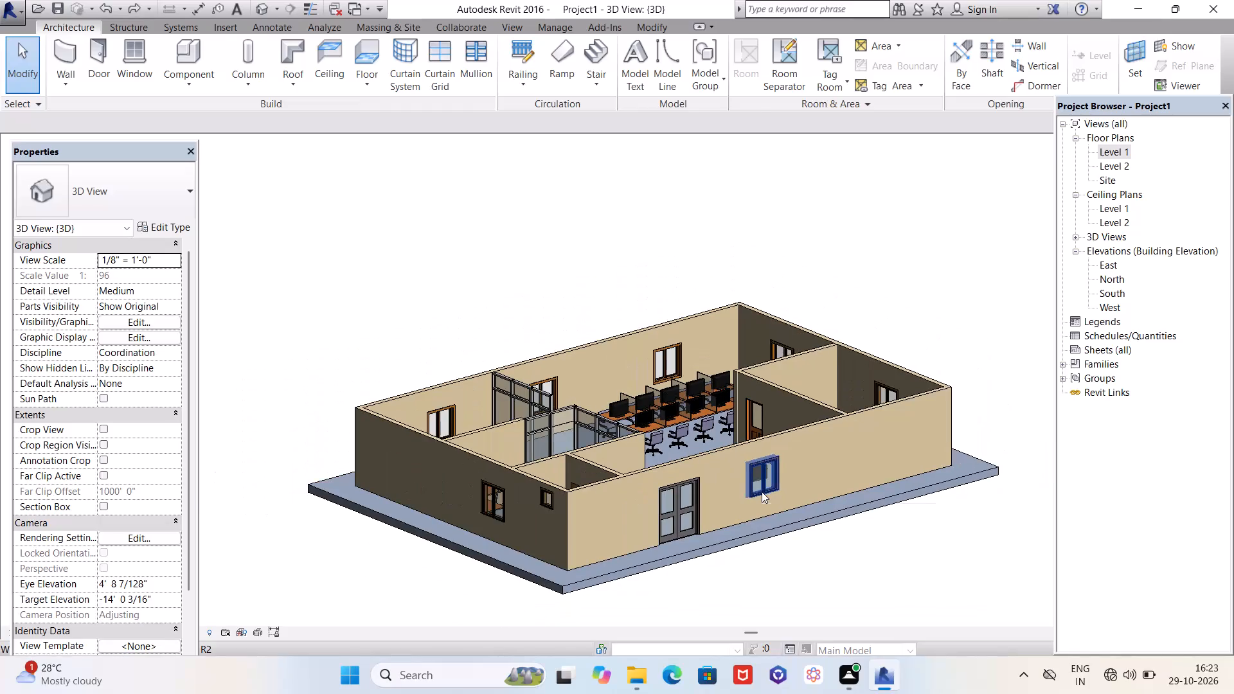
Open the Level 2 floor plan.
scroll(846, 506, "up", 2)
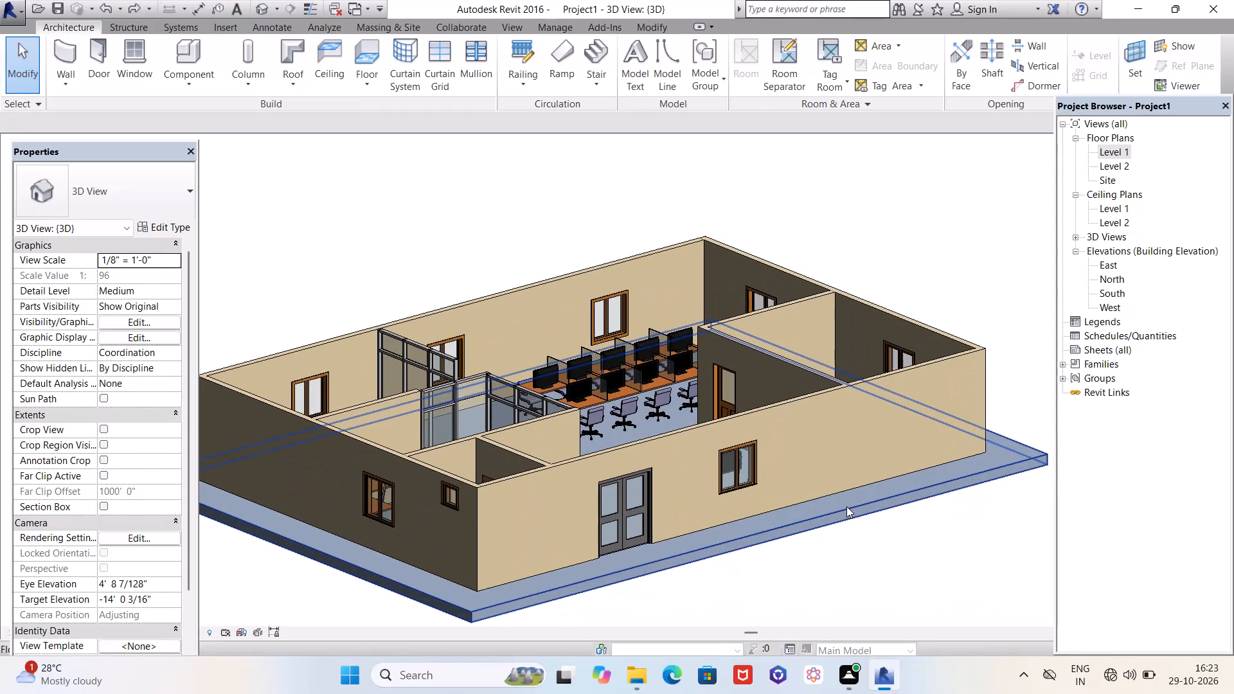
double_click(1115, 152)
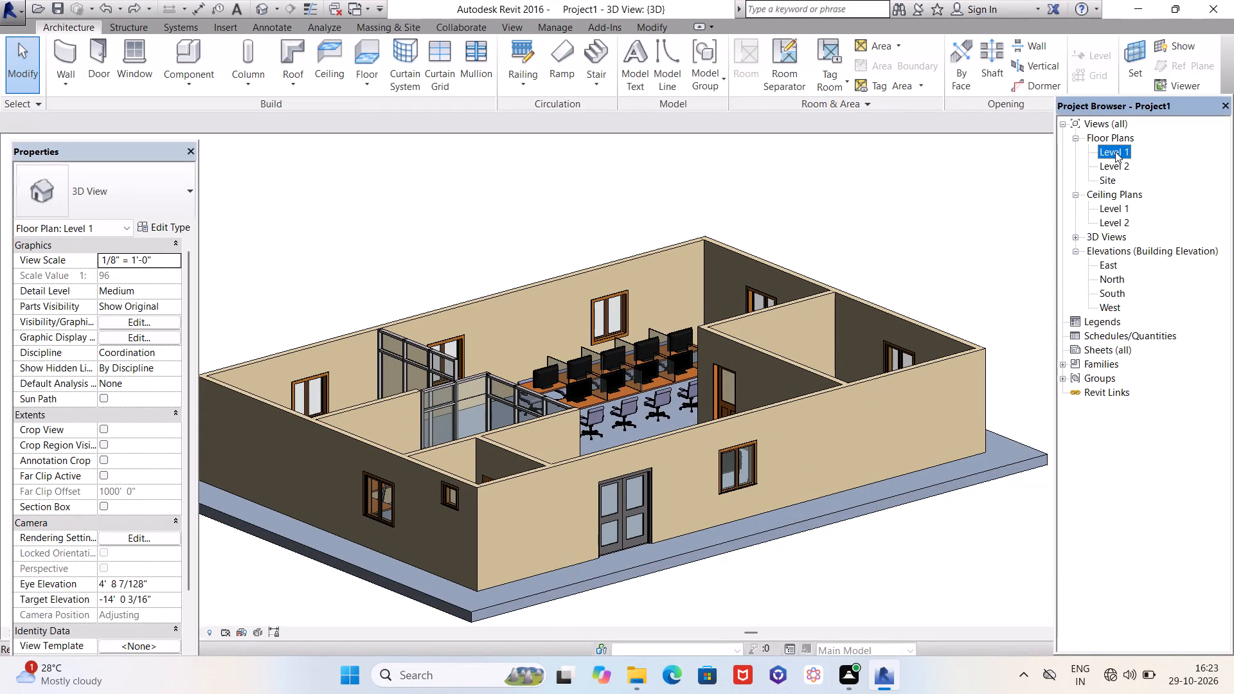
scroll(708, 346, "down", 2)
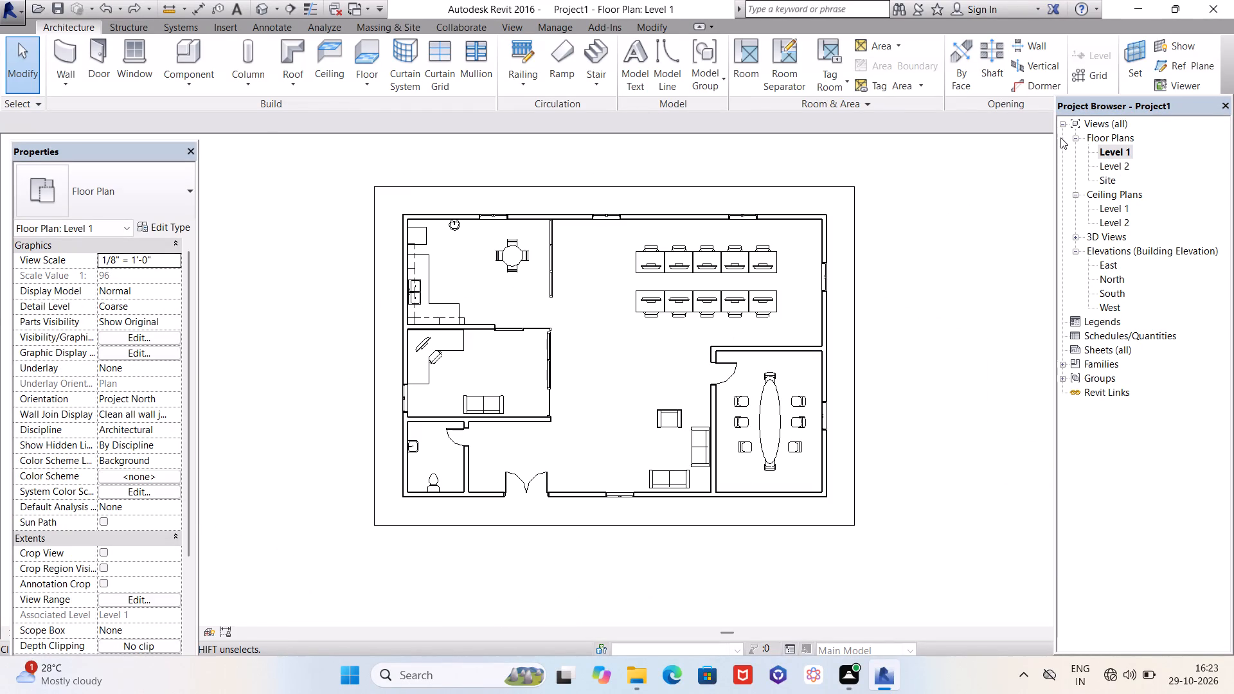
double_click(1115, 166)
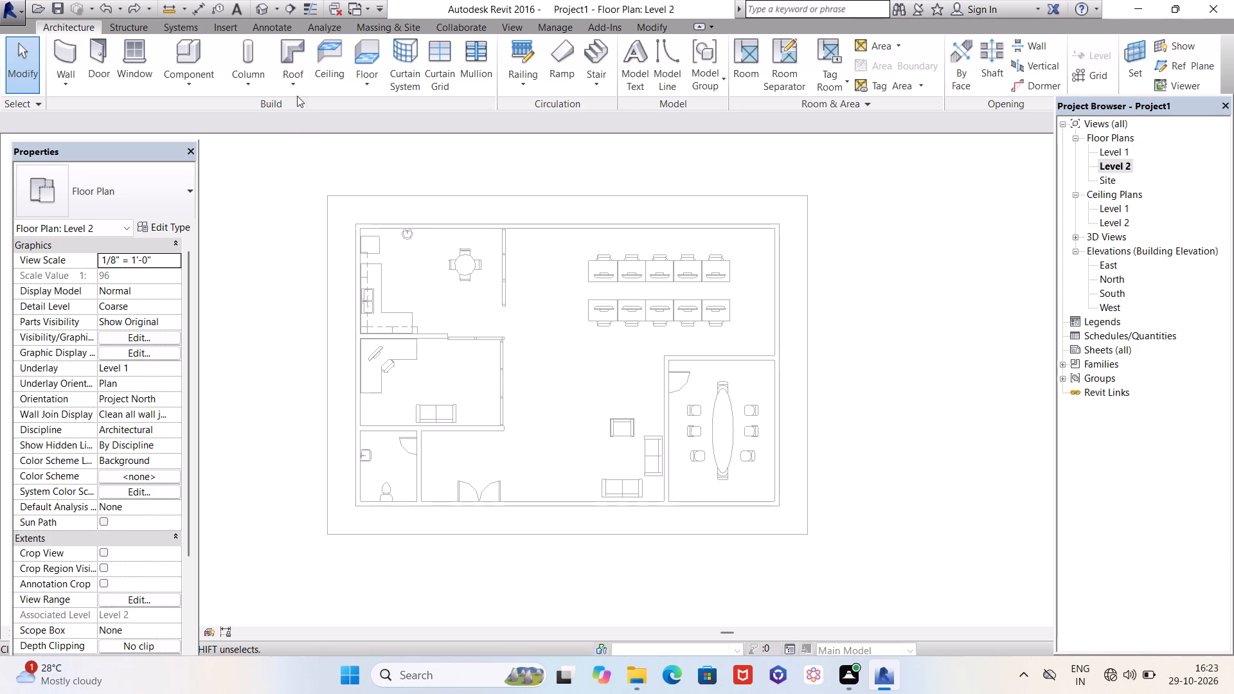
Start a roof by footprint on Level 2 and sketch a rectangular boundary between opposite outer wall corners of the building.
left_click(297, 75)
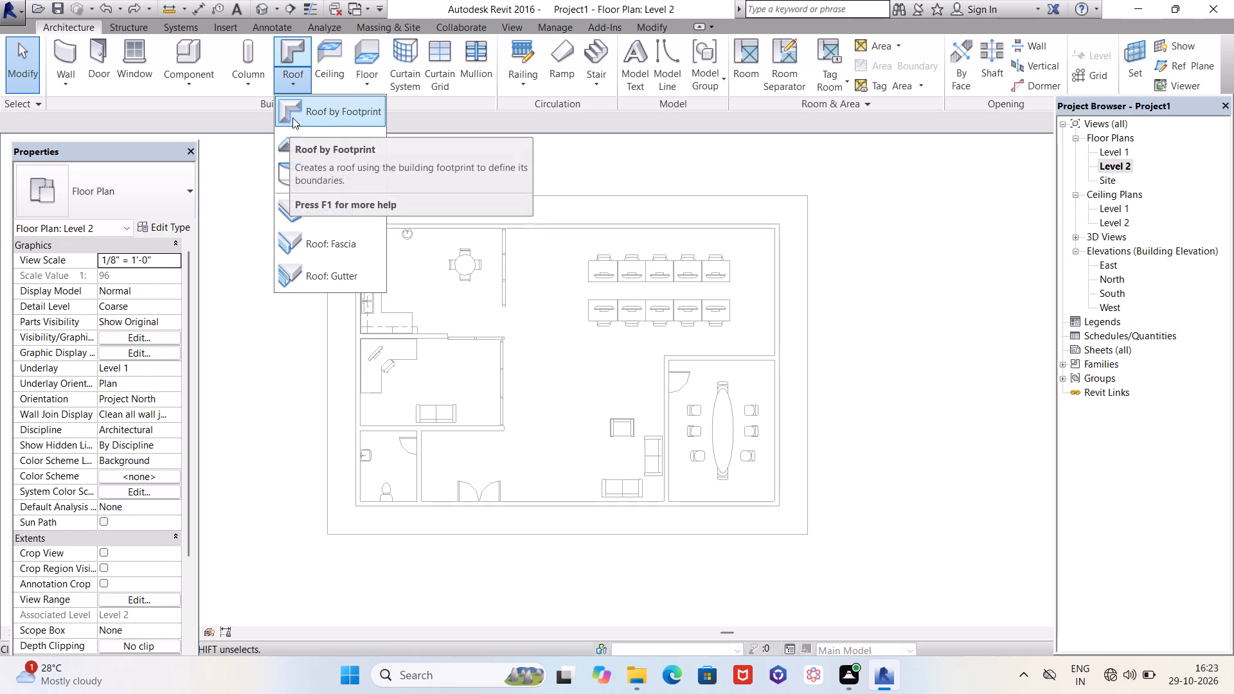
left_click(292, 118)
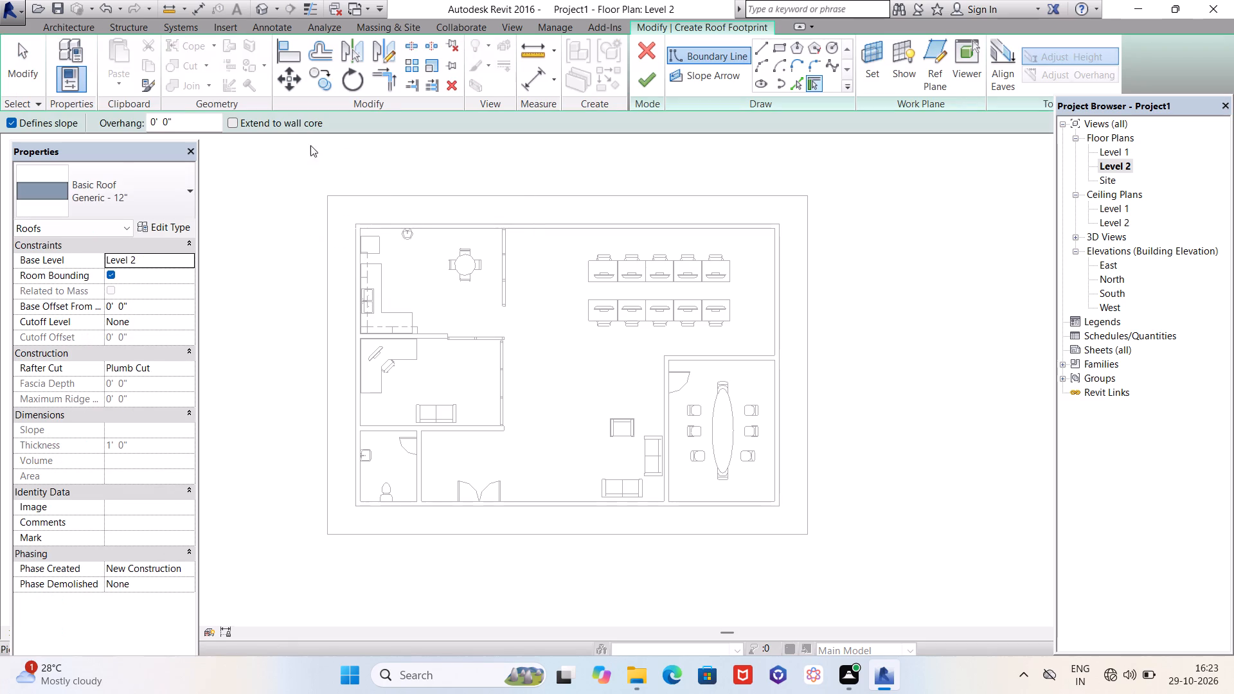
scroll(357, 229, "up", 4)
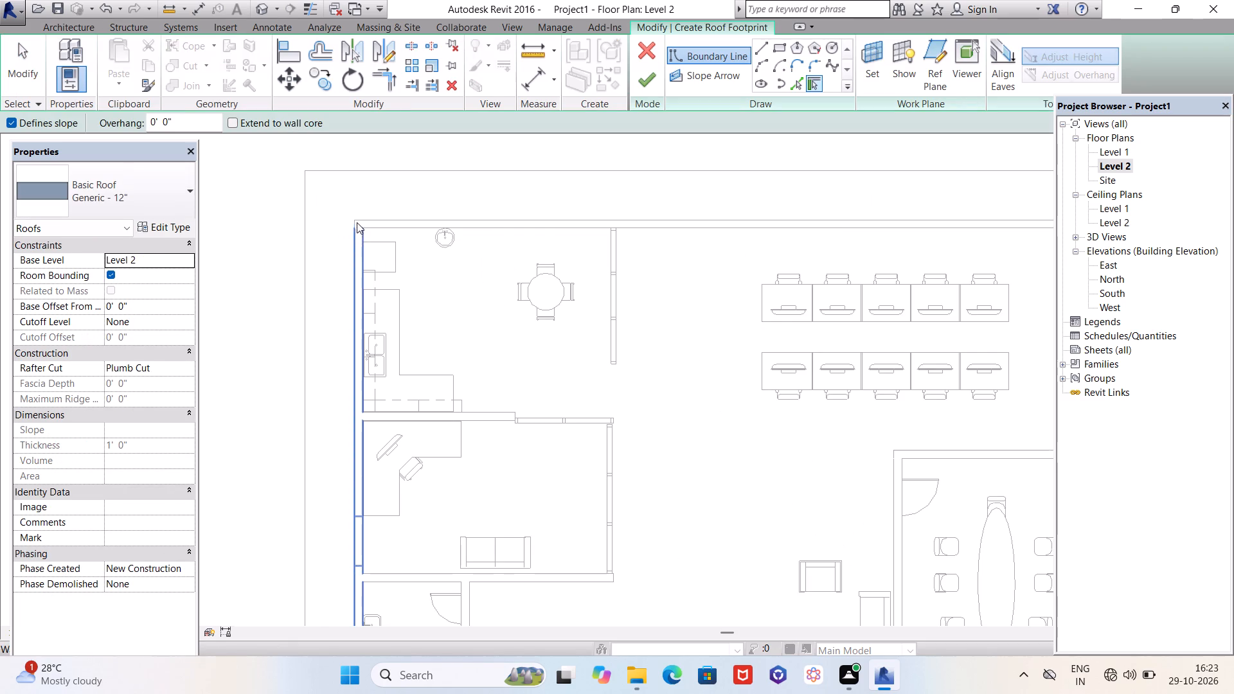
left_click(782, 47)
scroll(431, 224, "down", 2)
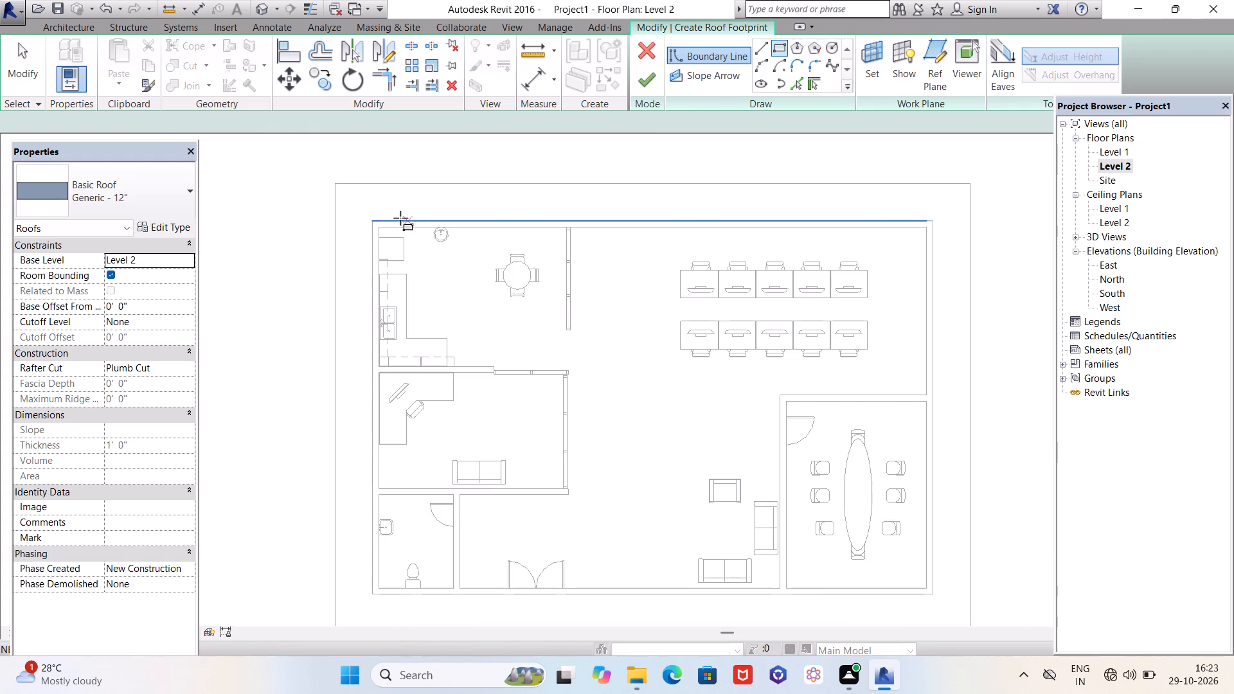
scroll(367, 229, "up", 4)
left_click(375, 215)
scroll(375, 212, "down", 5)
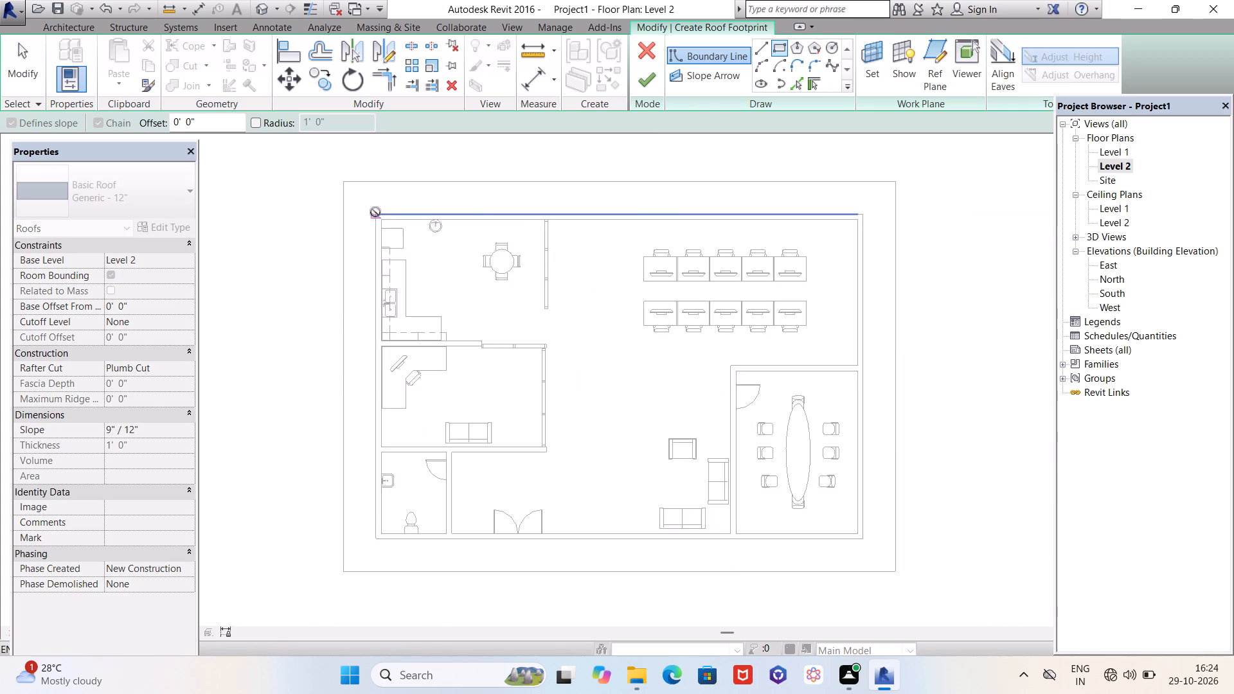
scroll(375, 212, "down", 3)
scroll(693, 422, "up", 5)
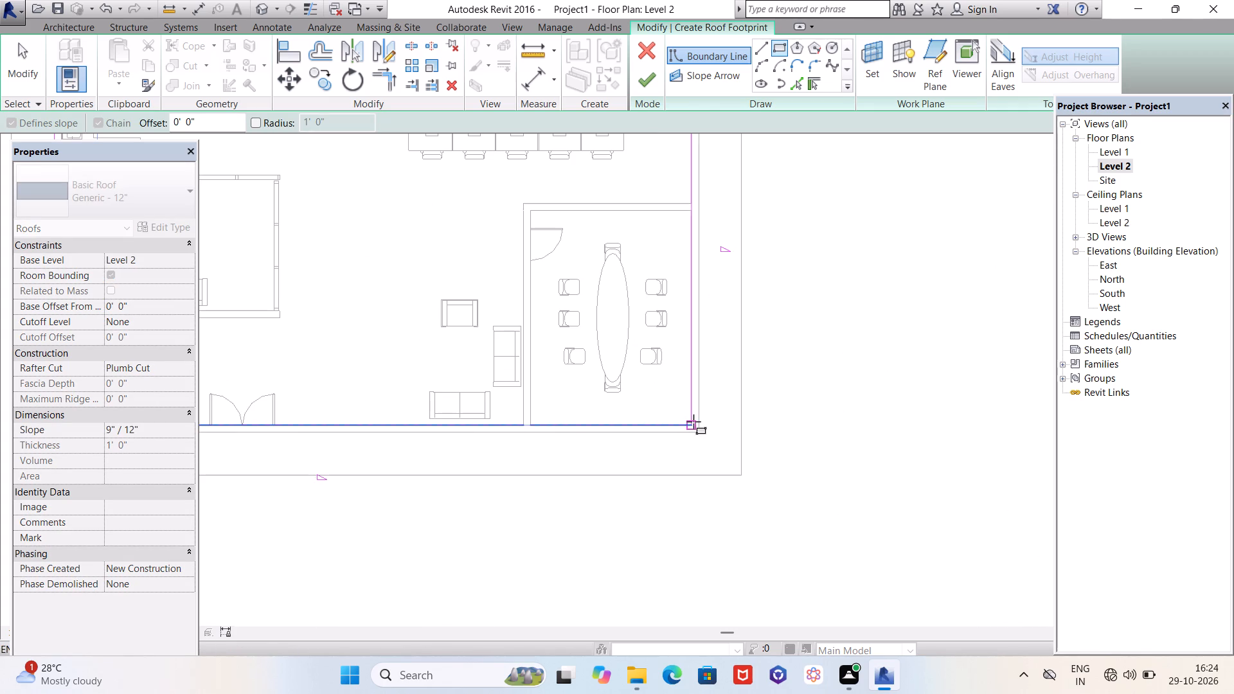
scroll(695, 424, "up", 4)
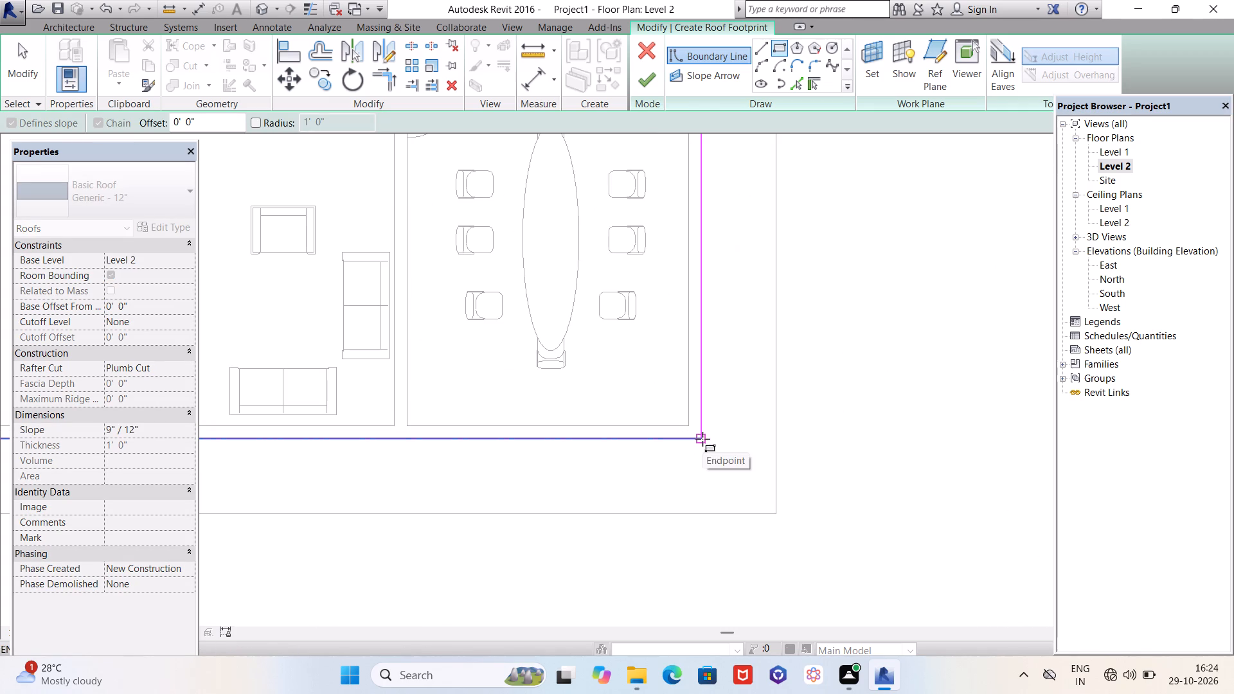
left_click(702, 439)
scroll(702, 439, "down", 9)
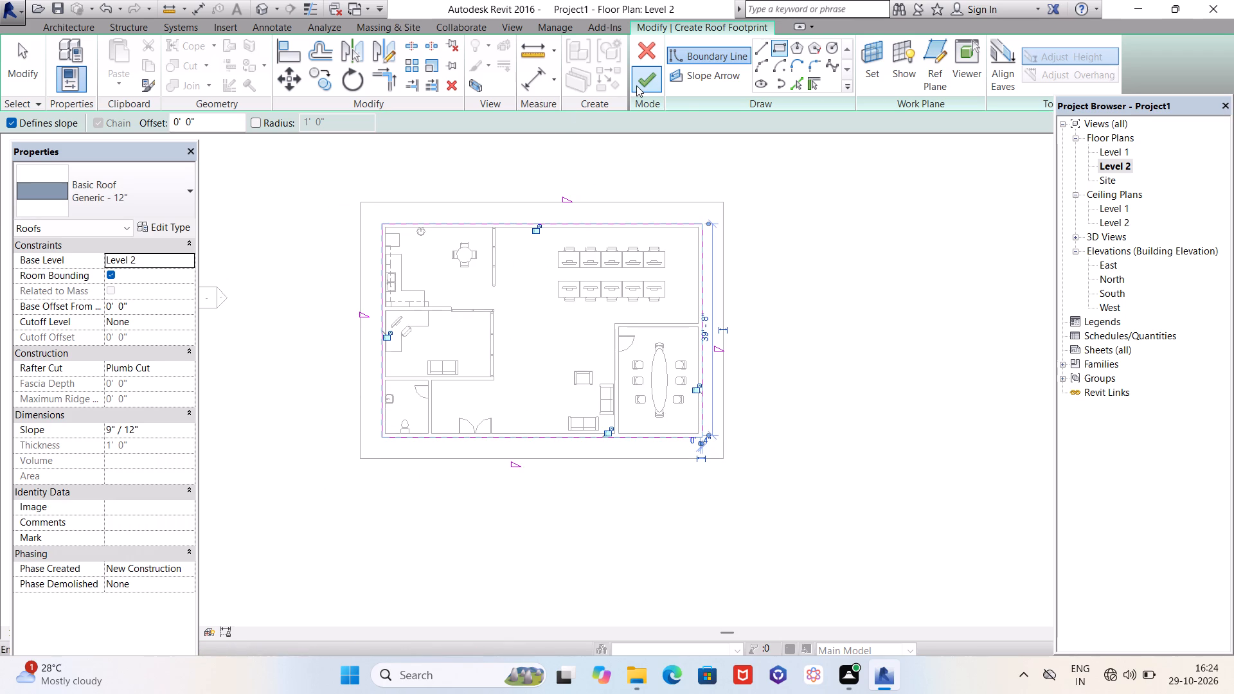
Duplicate the Generic - 12" roof type under the name Generic - 6" 2.
left_click(181, 197)
left_click(181, 197)
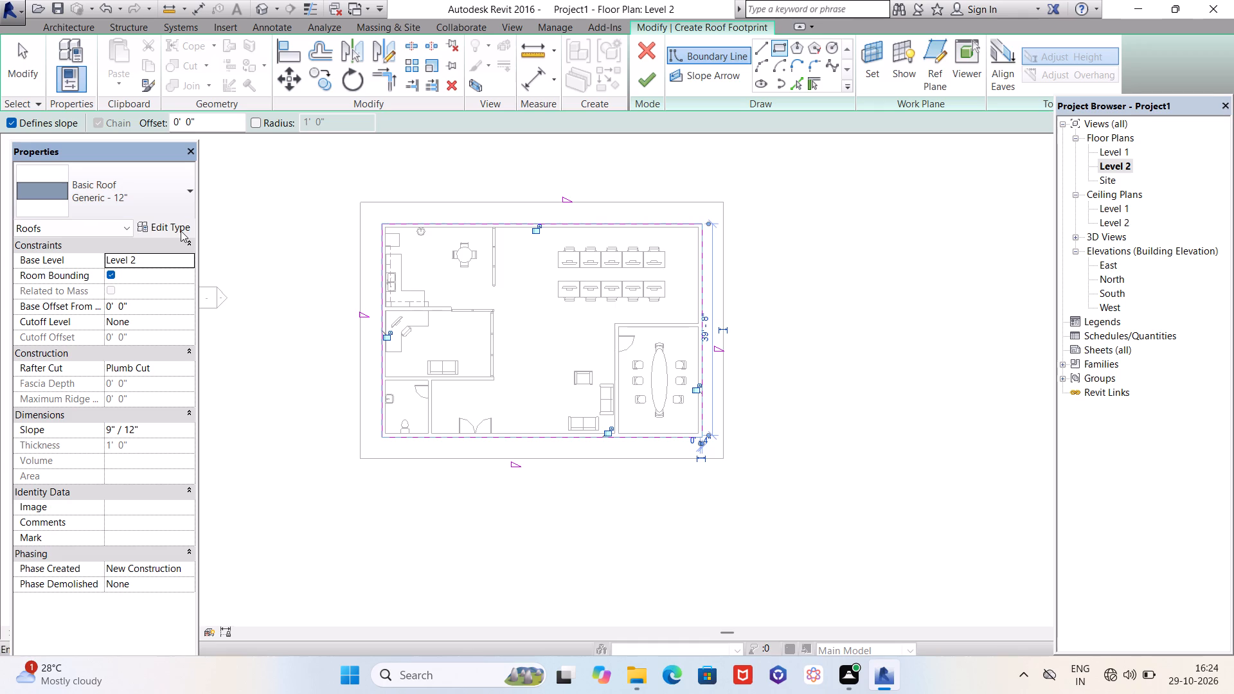
left_click(181, 231)
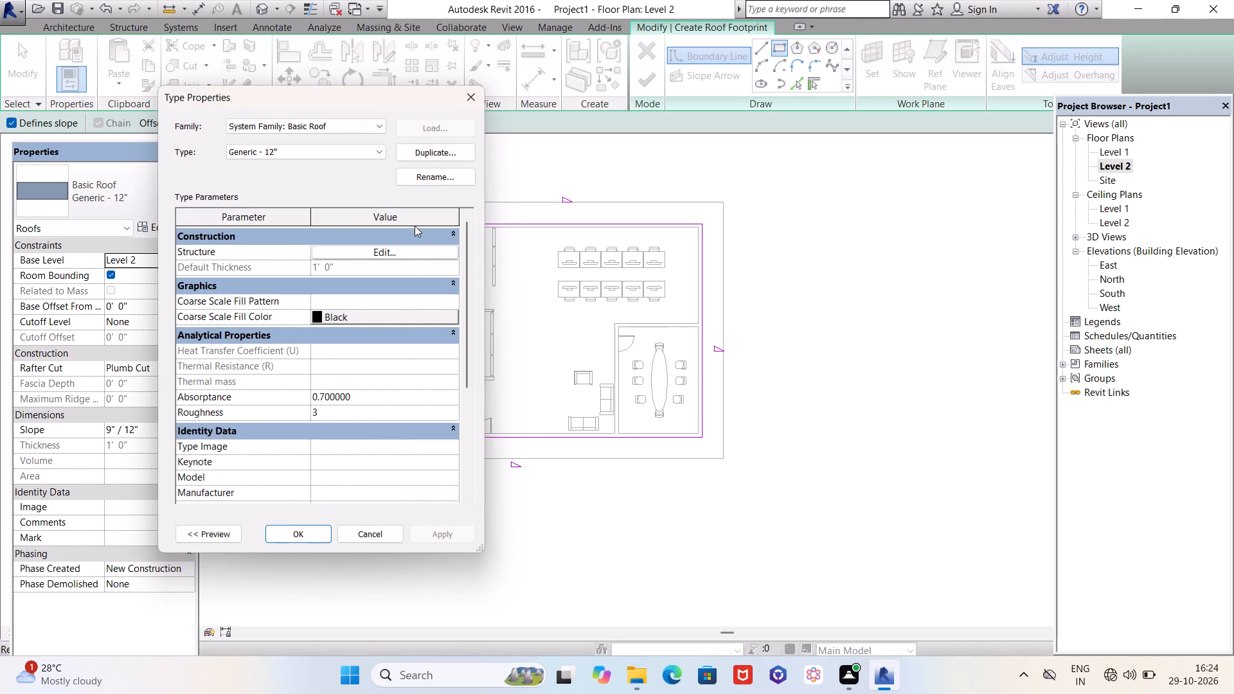
left_click(445, 148)
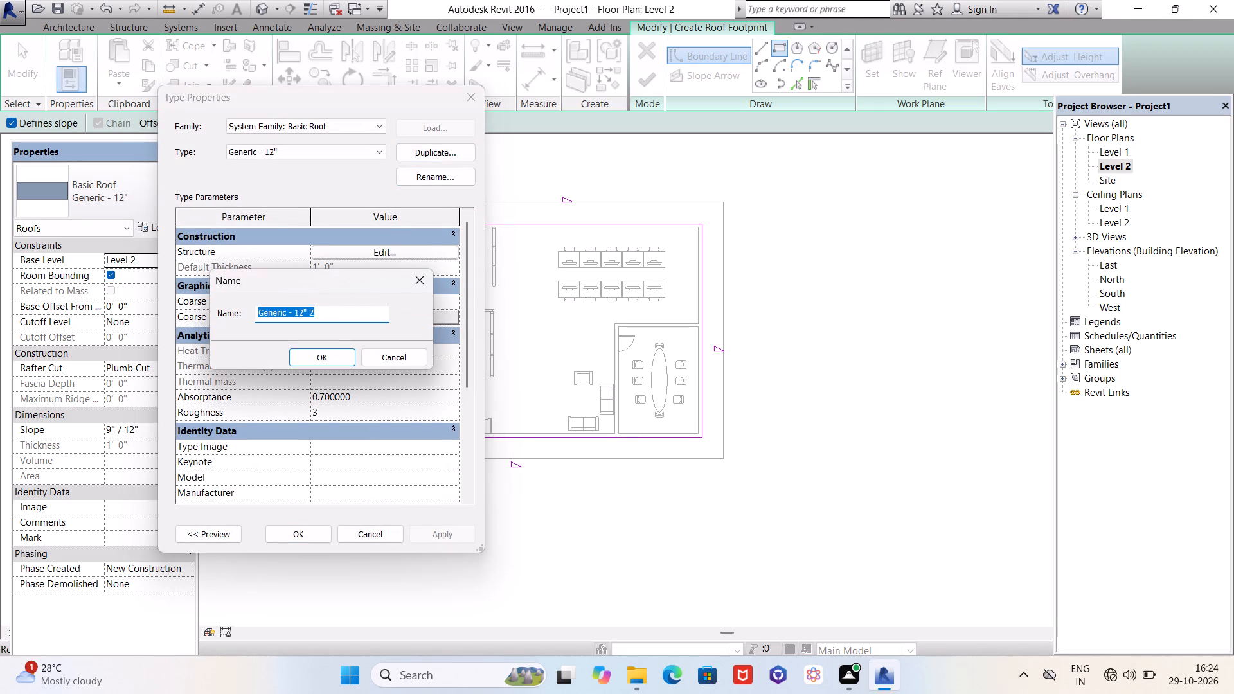
left_click(320, 310)
left_click(302, 314)
key("BackSpace")
key("BackSpace")
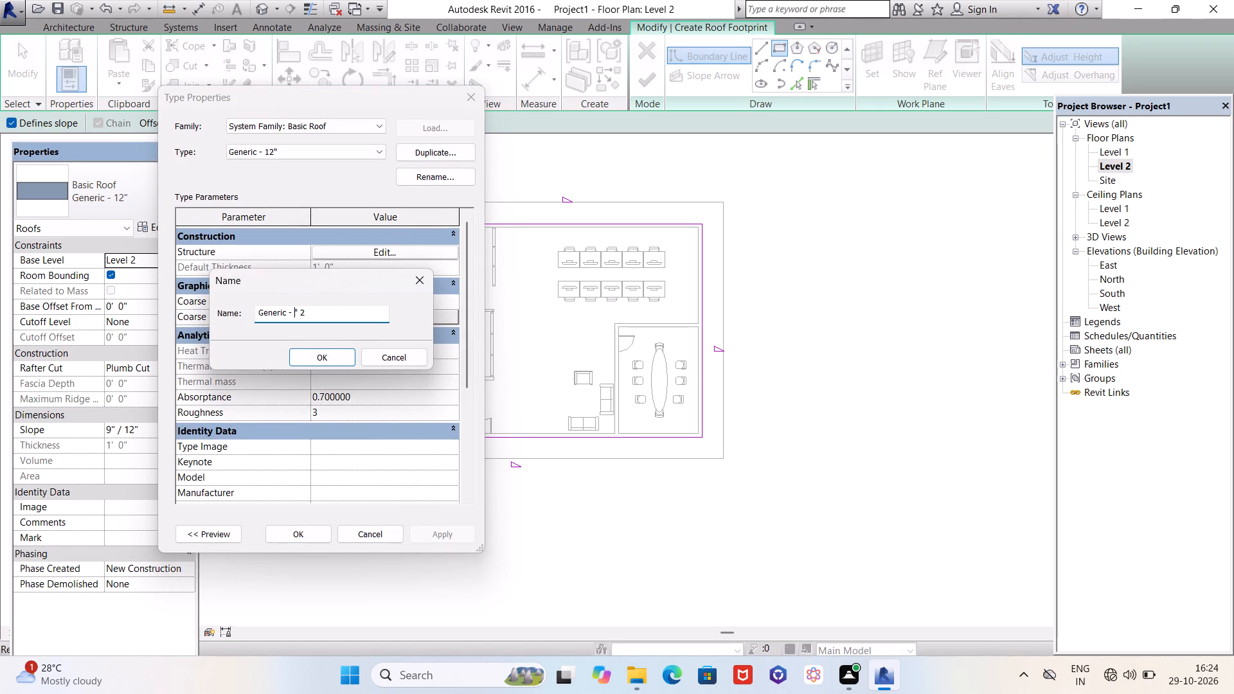
key("6")
key("Return")
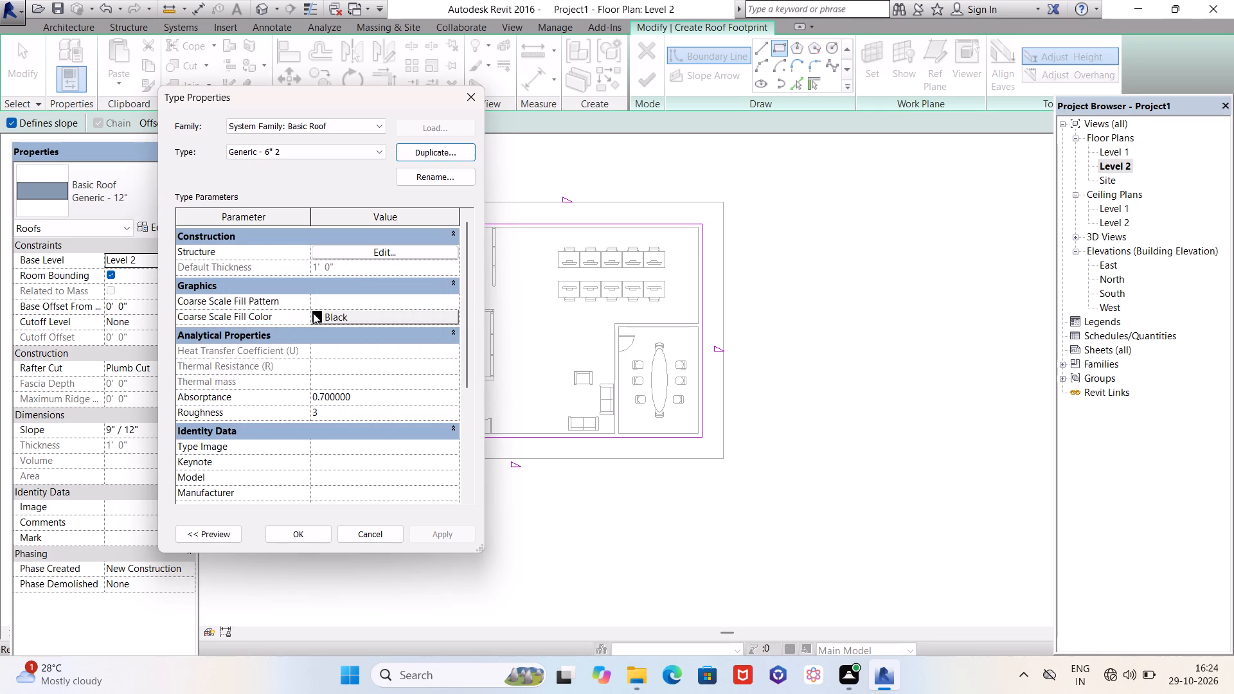
Set the structure layer thickness of the new roof type to 6" and apply the type to the roof.
left_click(370, 258)
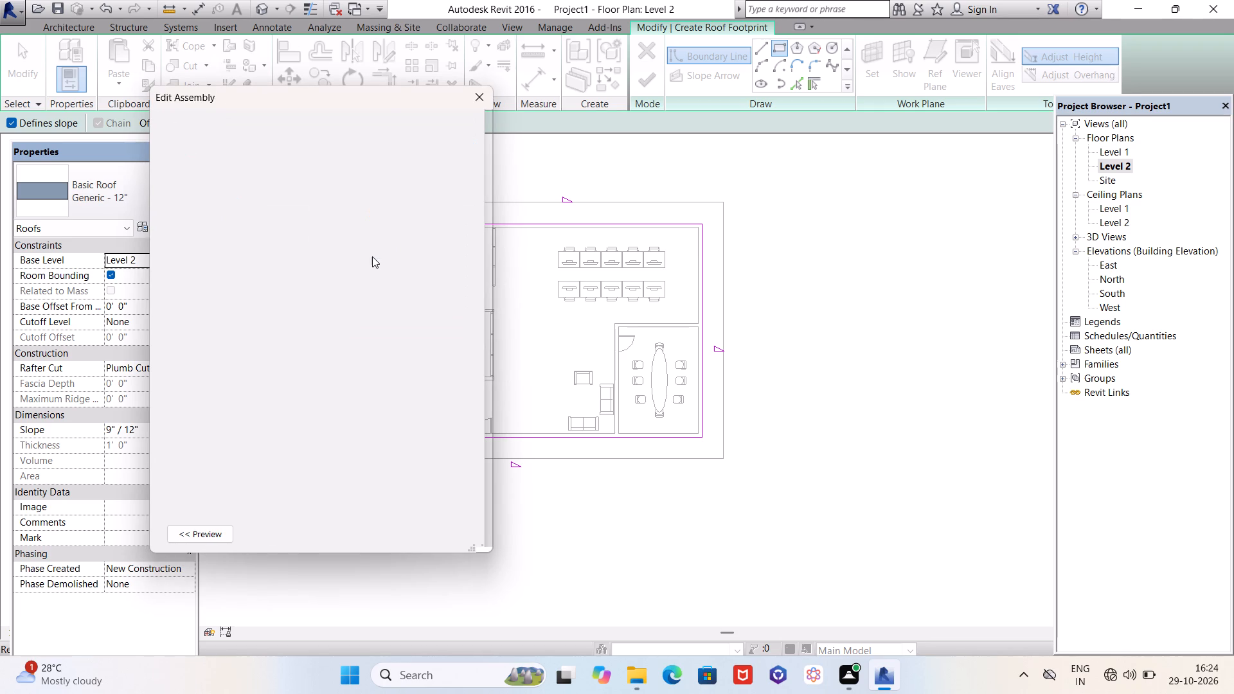
left_click(339, 249)
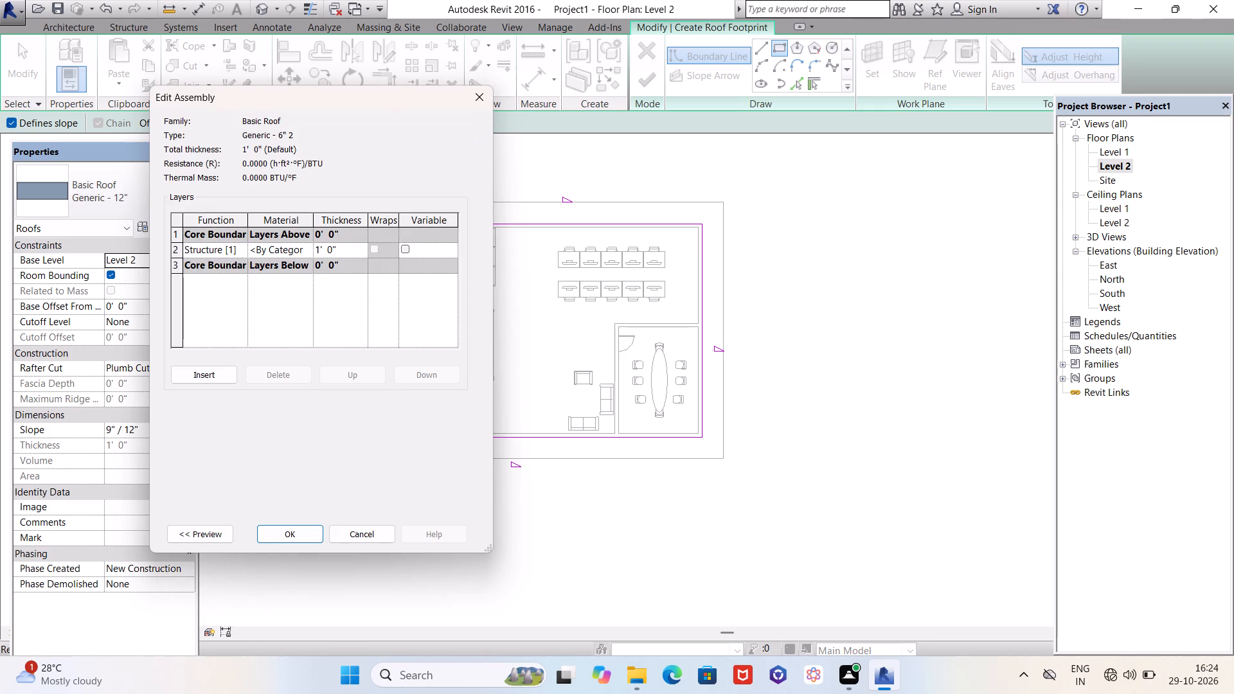
key("BackSpace")
key("BackSpace")
key("BackSpace")
key("BackSpace")
key("BackSpace")
key("BackSpace")
key("BackSpace")
key("BackSpace")
key("BackSpace")
key("BackSpace")
type("6\"")
key("Return")
left_click(284, 532)
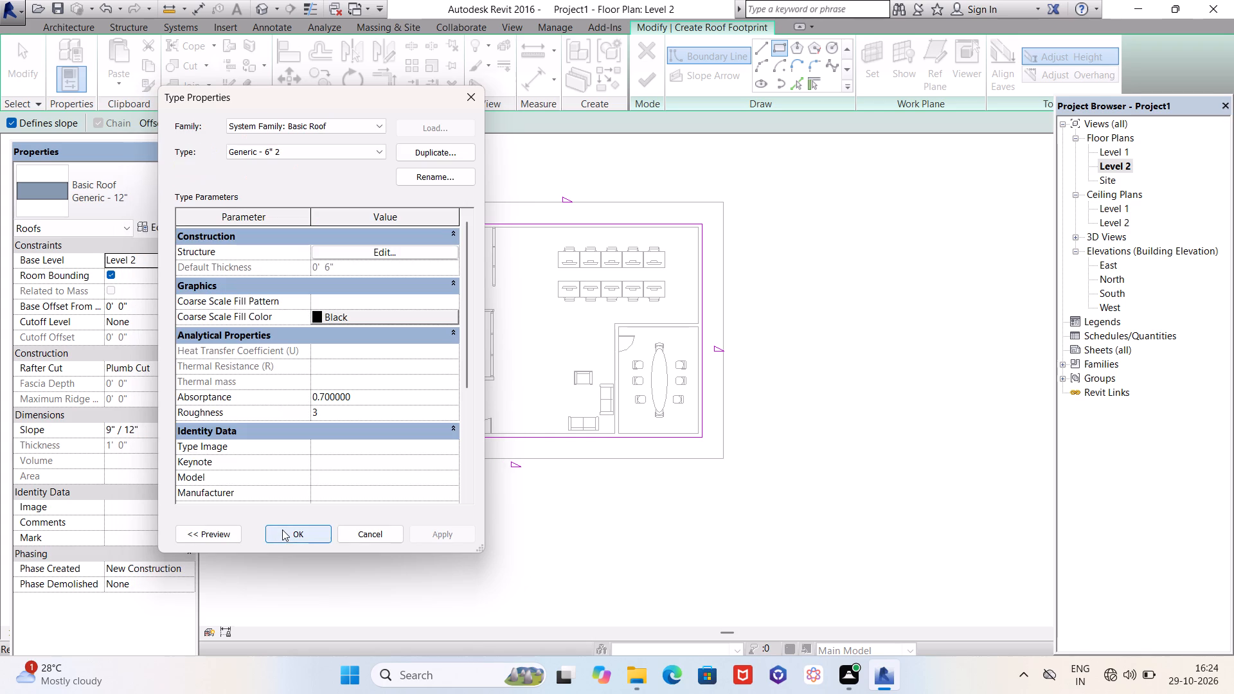
left_click(282, 533)
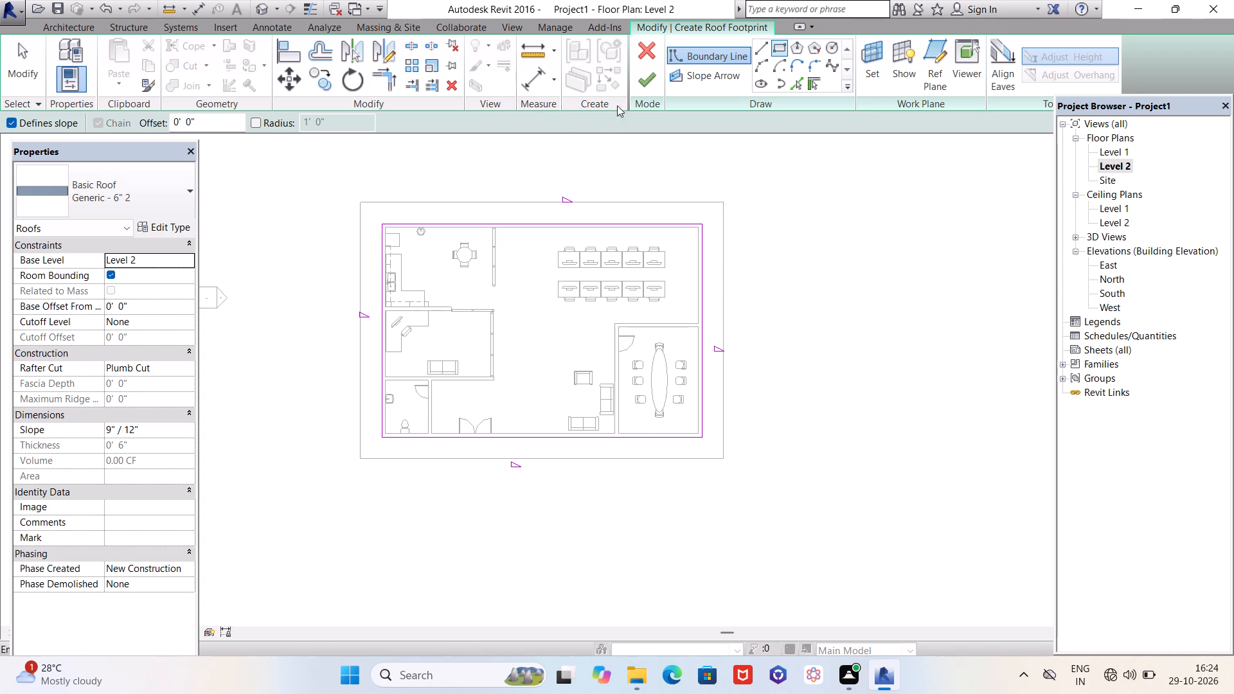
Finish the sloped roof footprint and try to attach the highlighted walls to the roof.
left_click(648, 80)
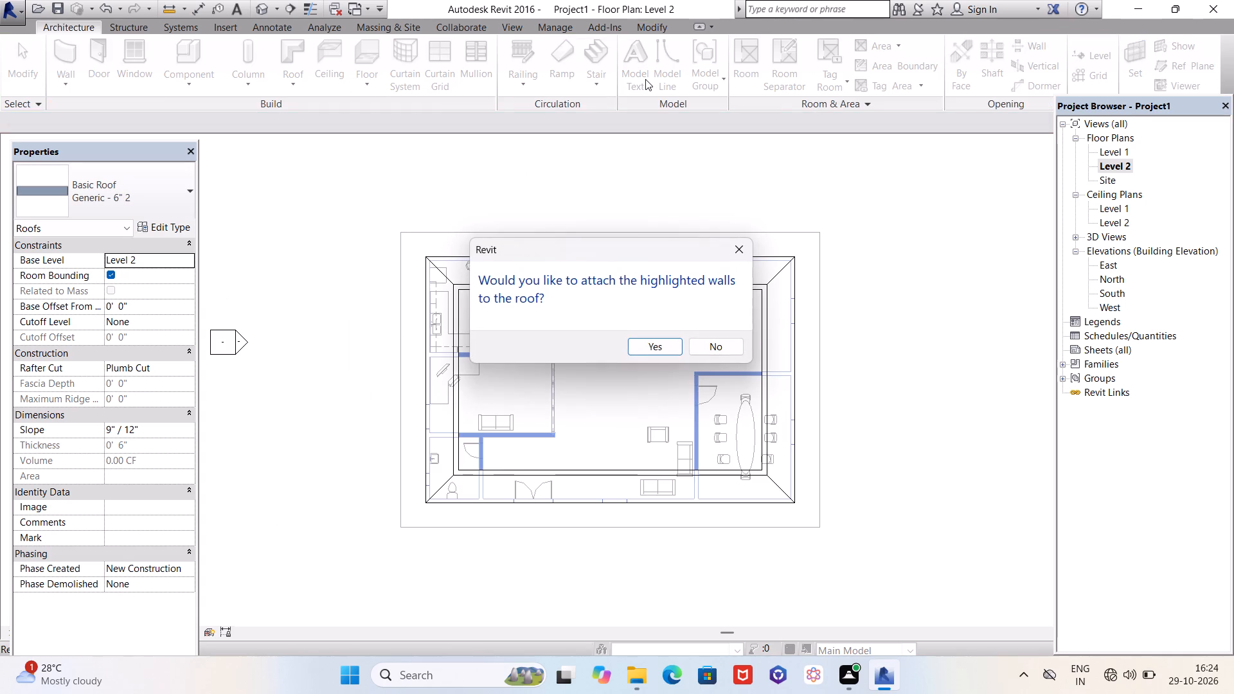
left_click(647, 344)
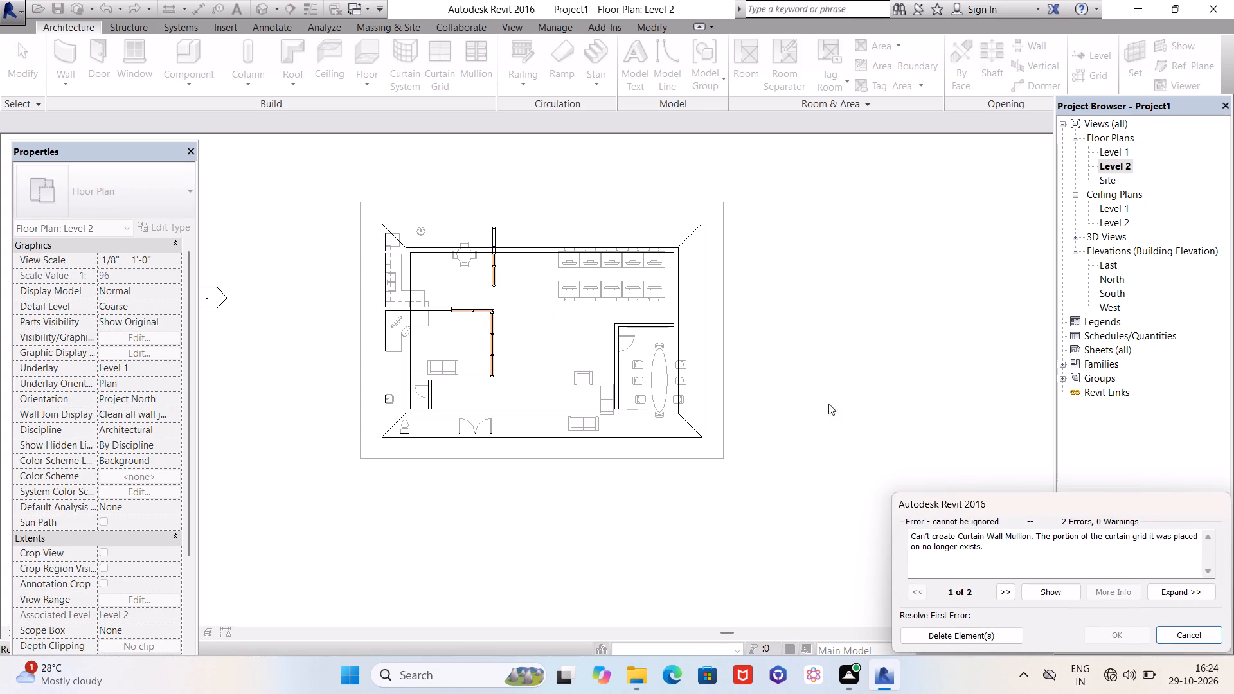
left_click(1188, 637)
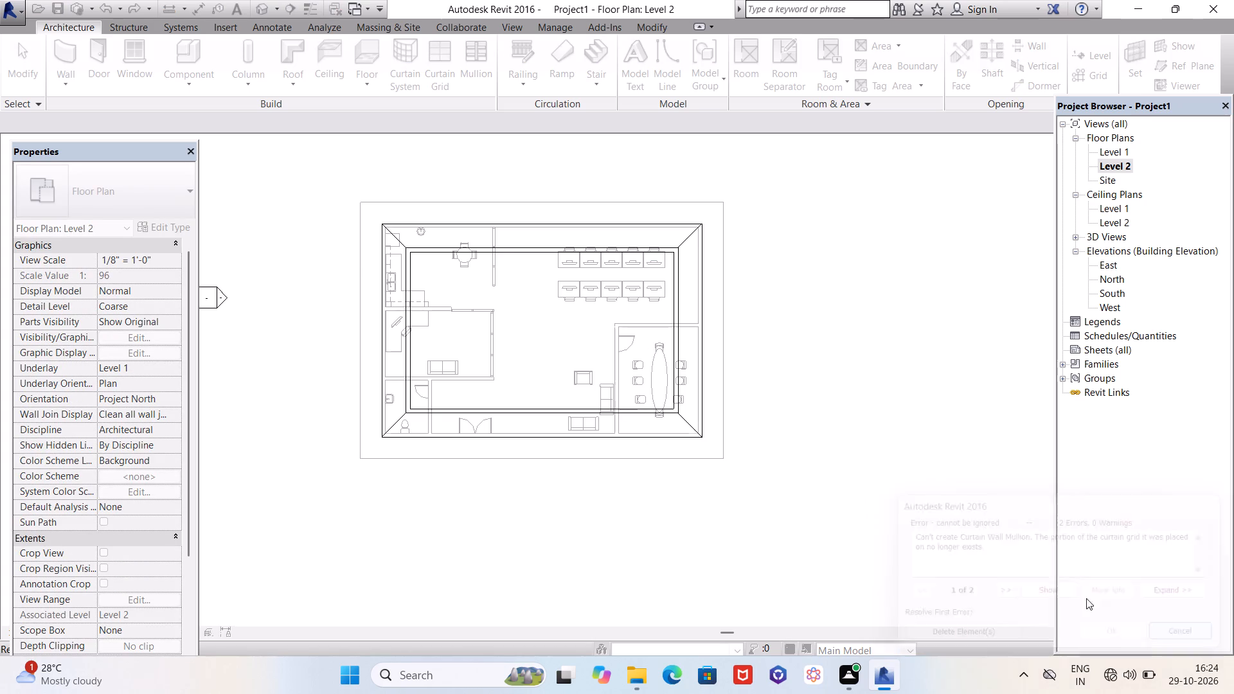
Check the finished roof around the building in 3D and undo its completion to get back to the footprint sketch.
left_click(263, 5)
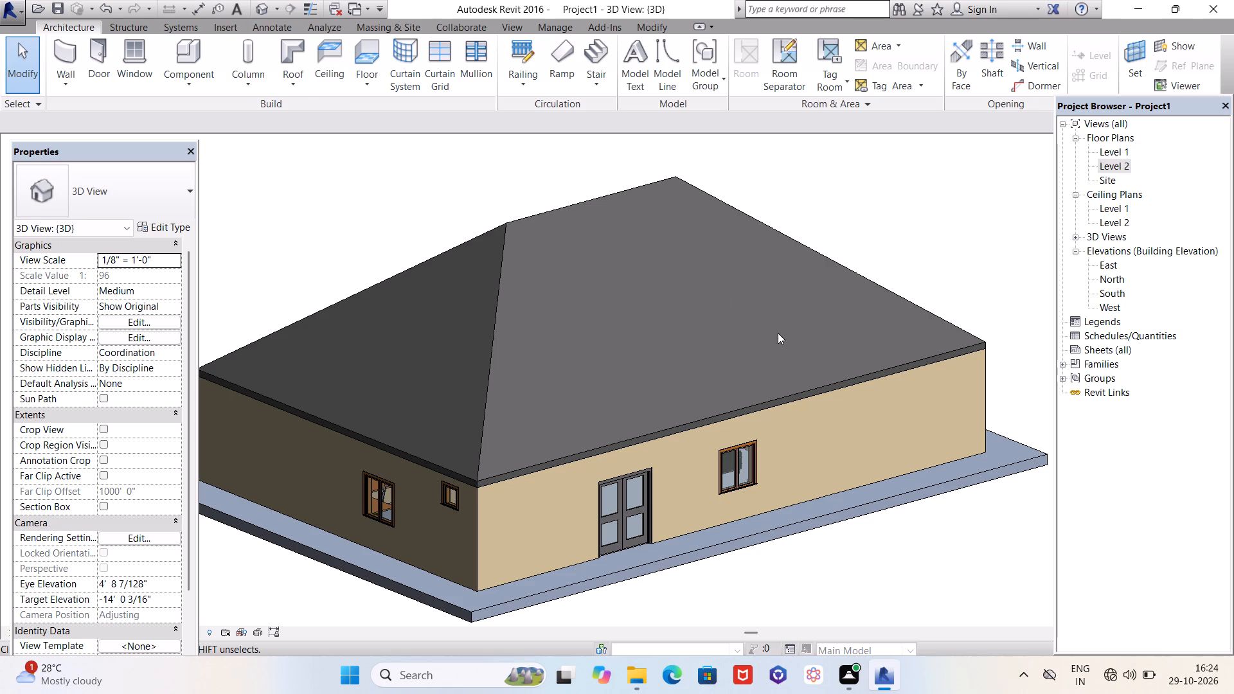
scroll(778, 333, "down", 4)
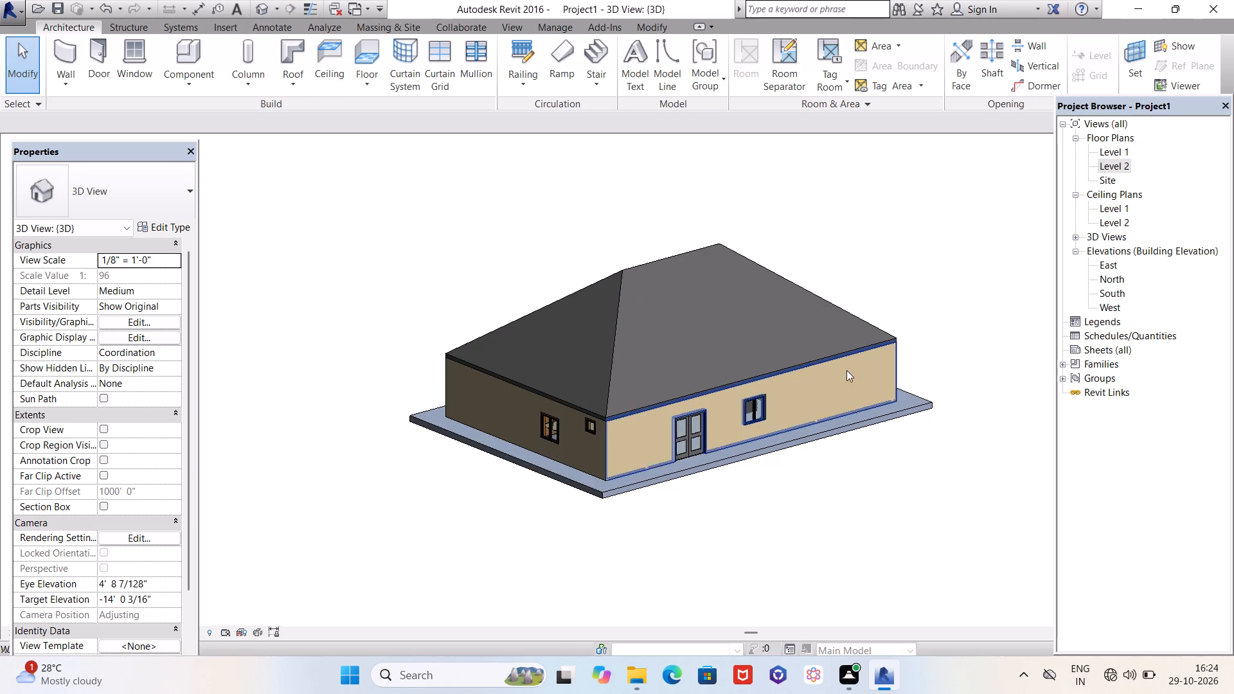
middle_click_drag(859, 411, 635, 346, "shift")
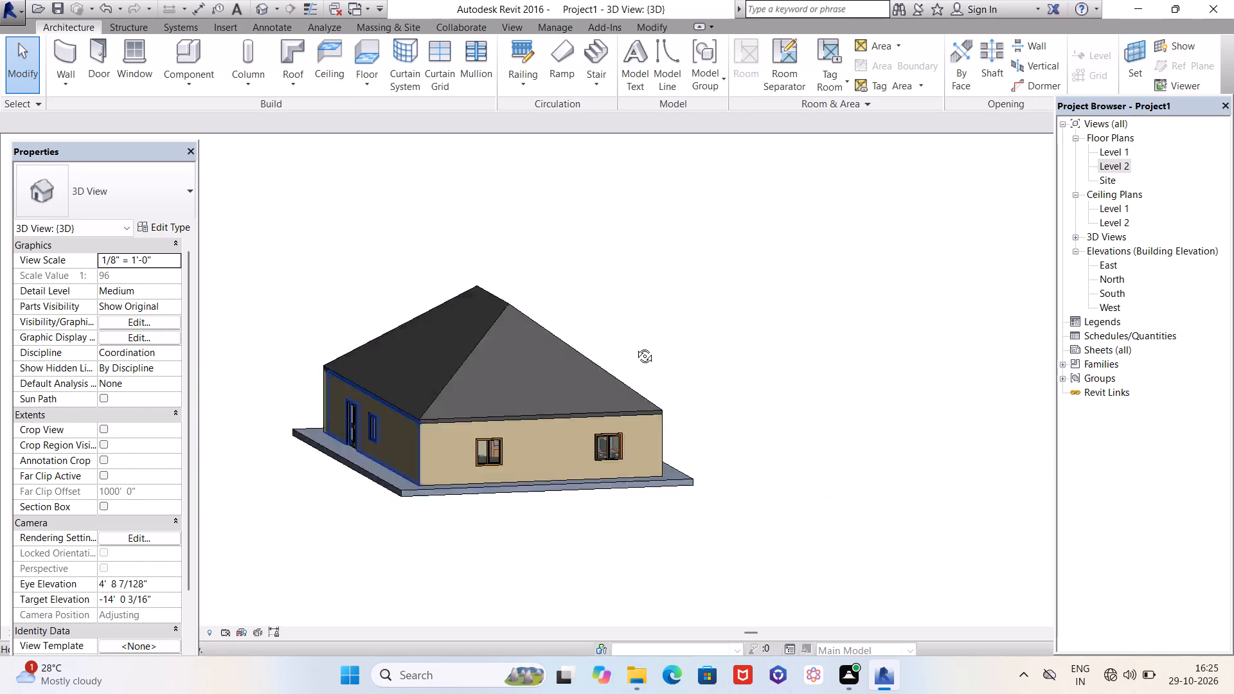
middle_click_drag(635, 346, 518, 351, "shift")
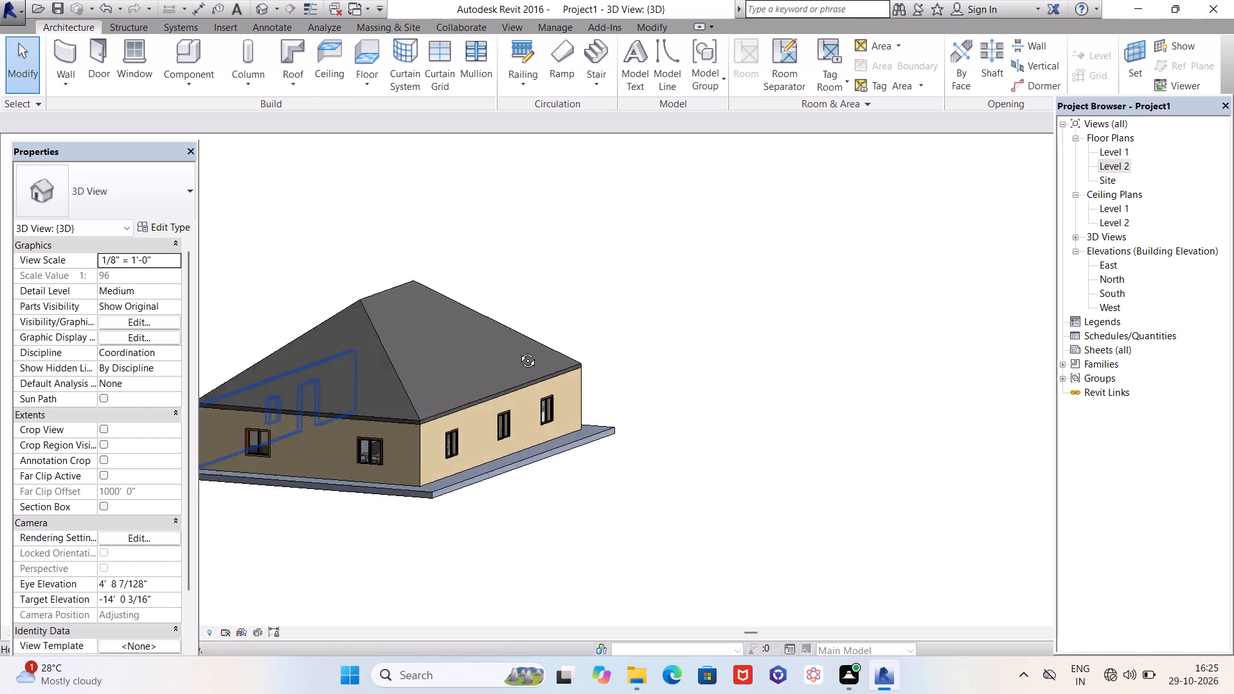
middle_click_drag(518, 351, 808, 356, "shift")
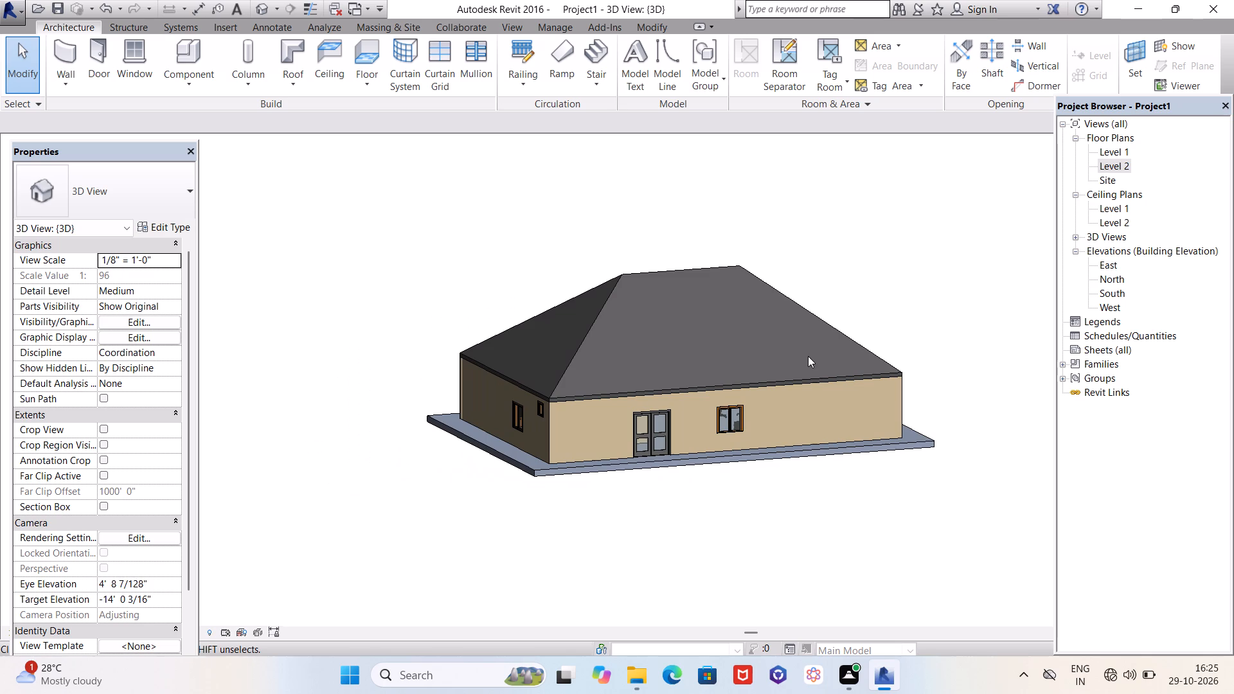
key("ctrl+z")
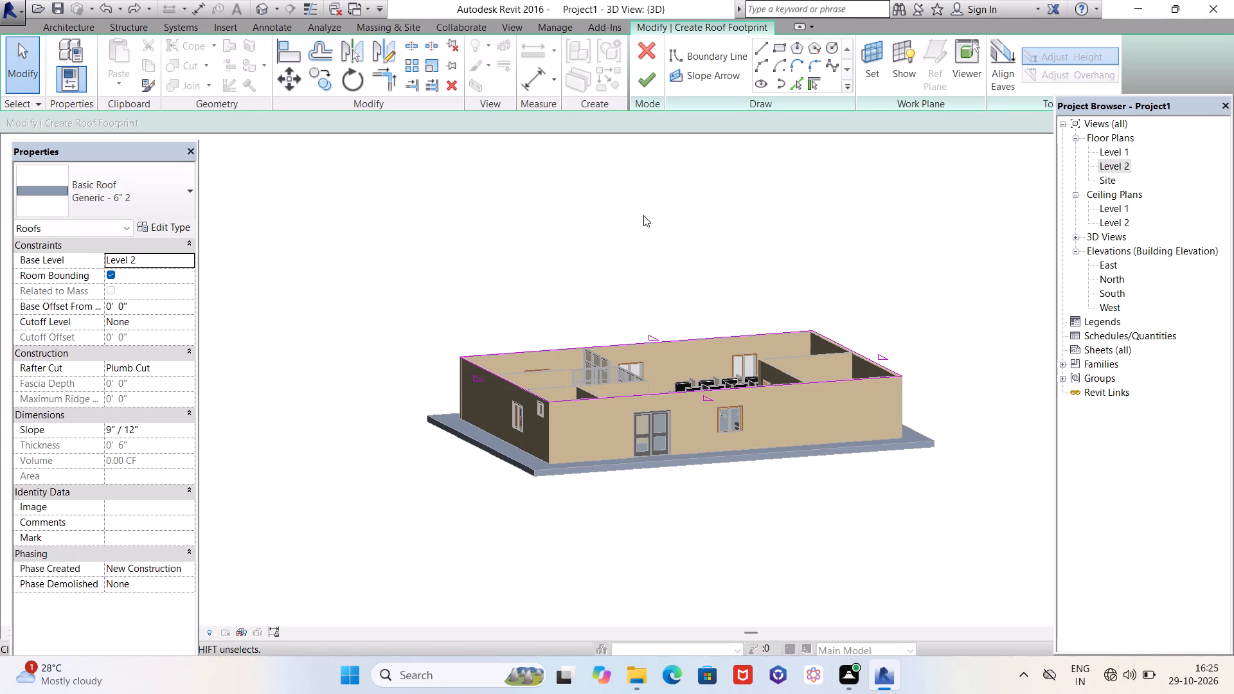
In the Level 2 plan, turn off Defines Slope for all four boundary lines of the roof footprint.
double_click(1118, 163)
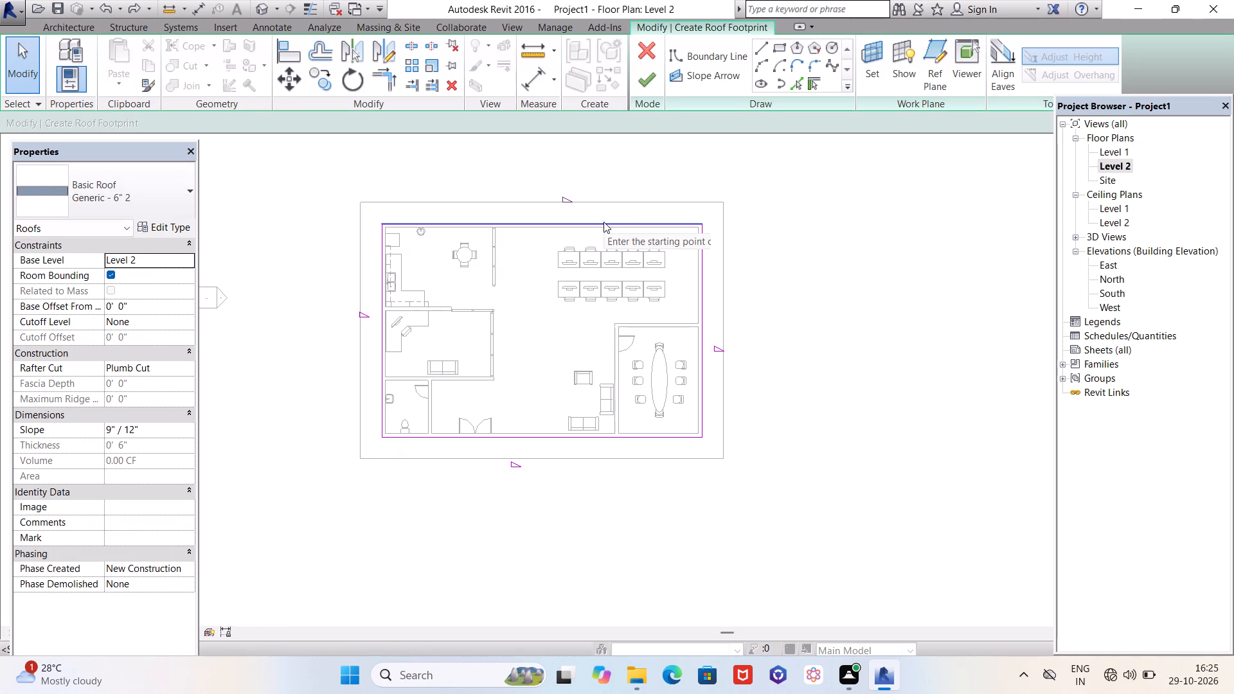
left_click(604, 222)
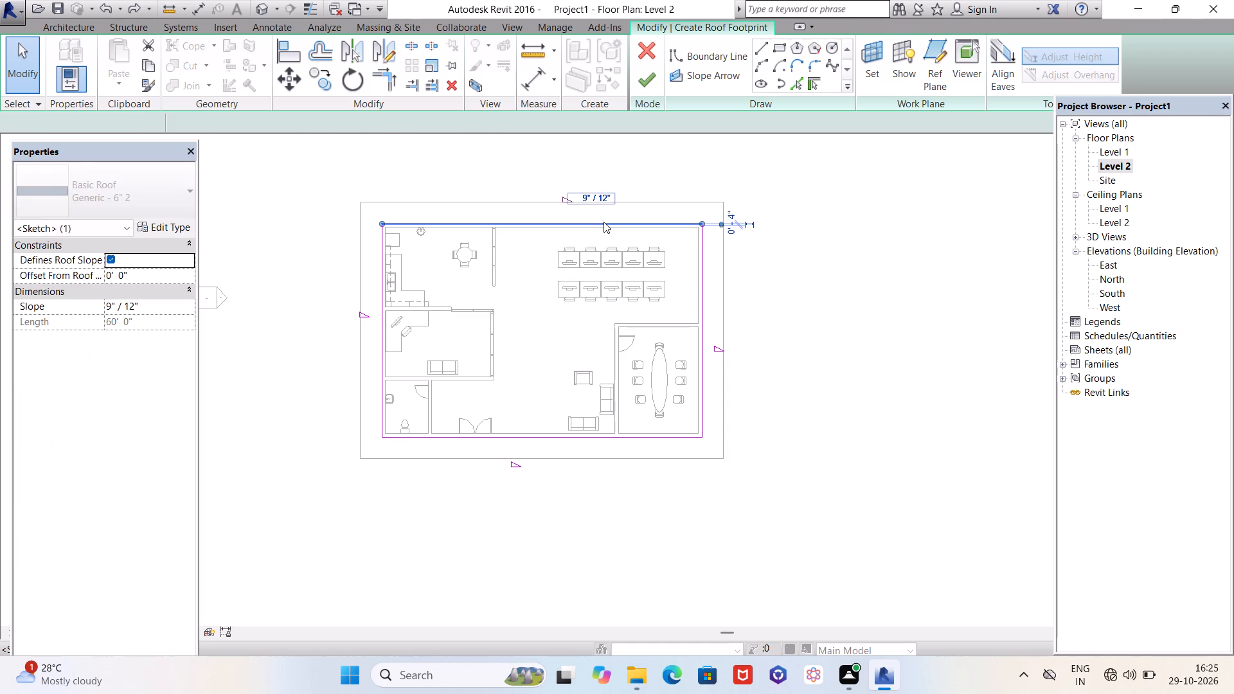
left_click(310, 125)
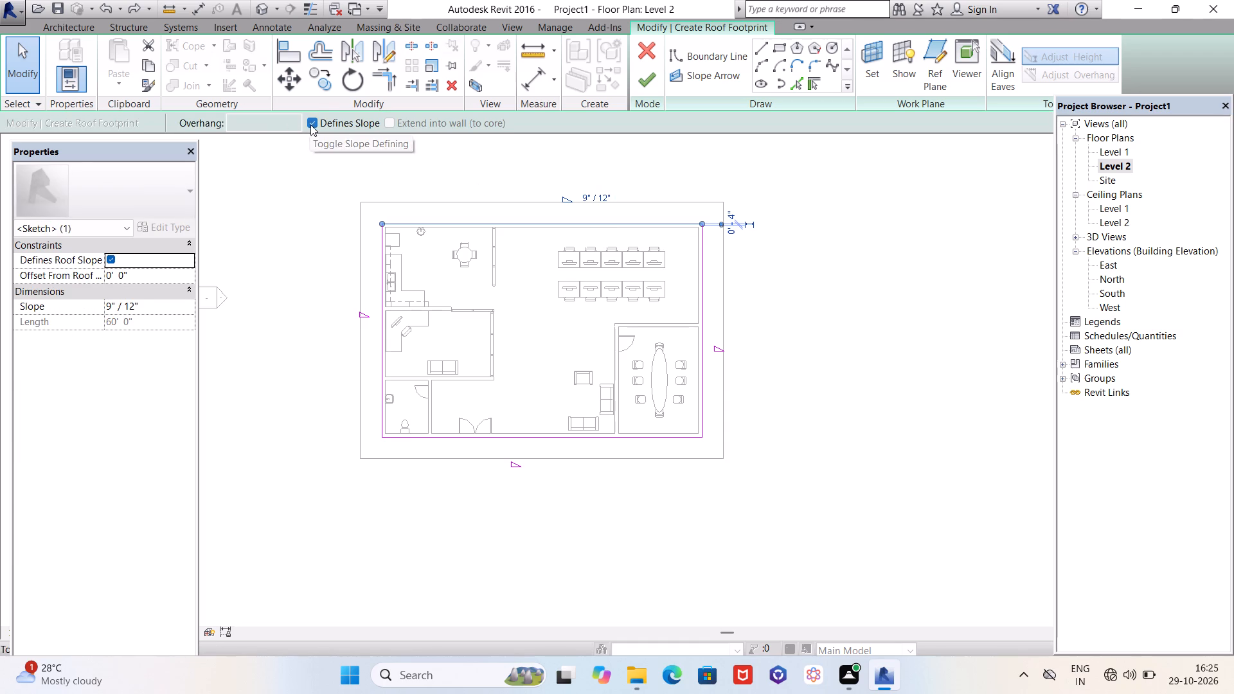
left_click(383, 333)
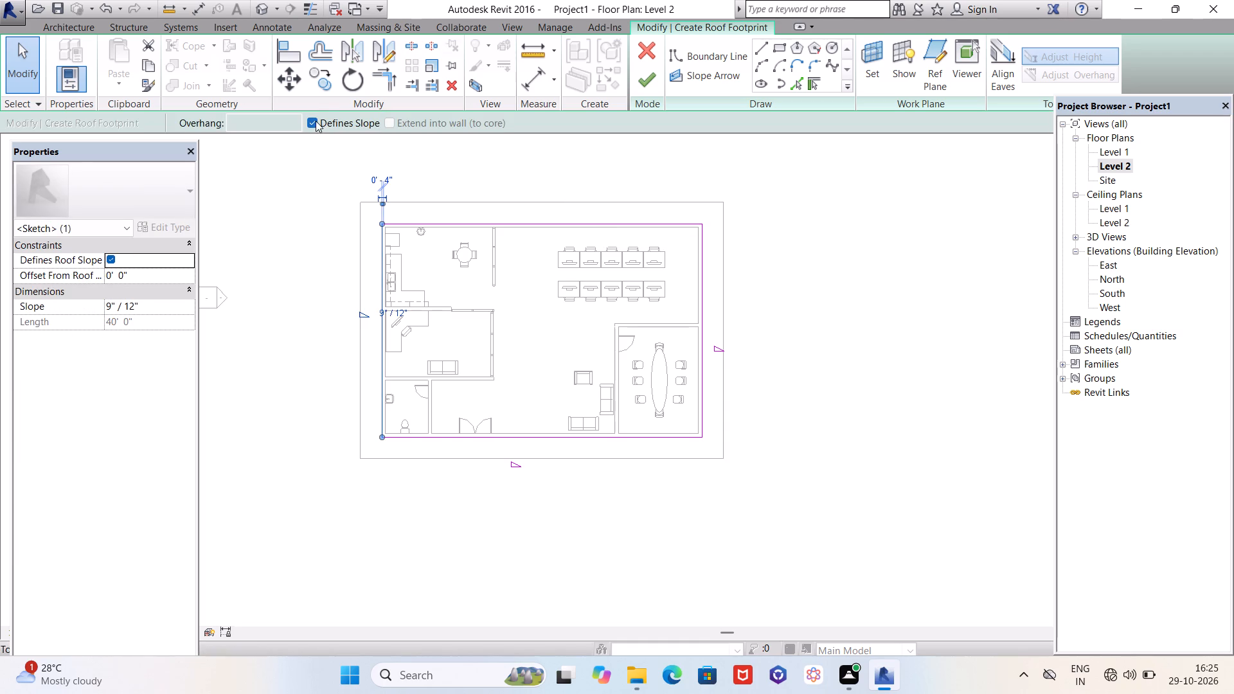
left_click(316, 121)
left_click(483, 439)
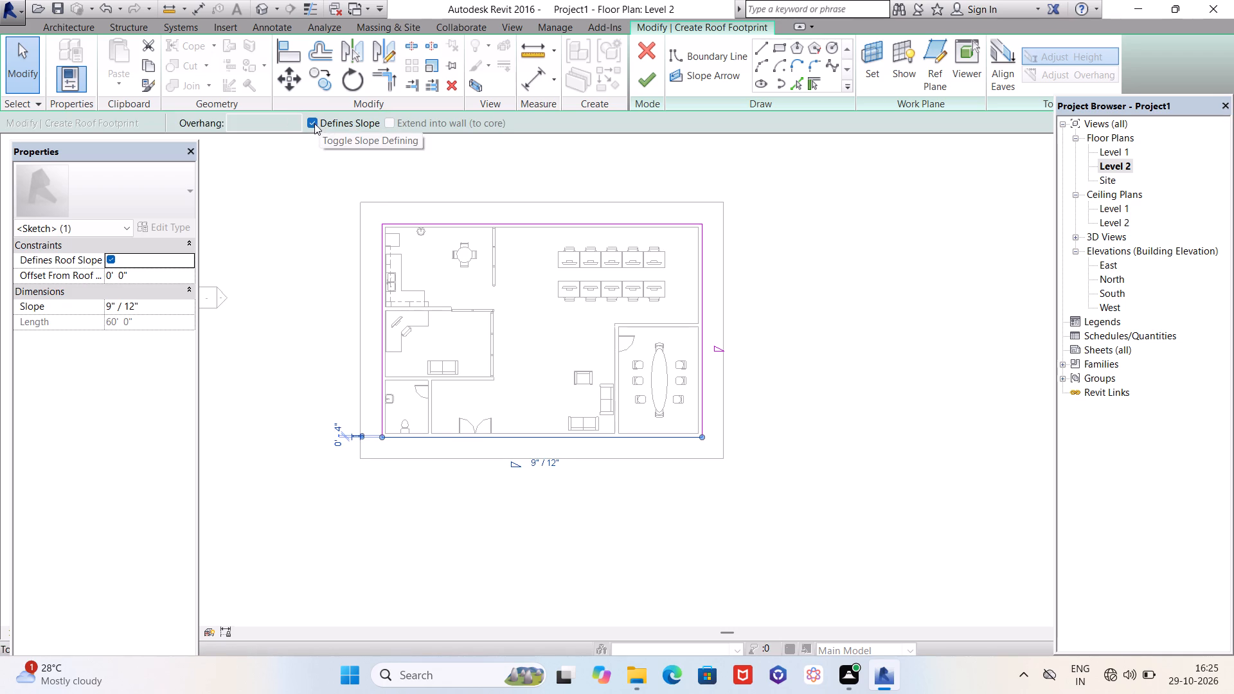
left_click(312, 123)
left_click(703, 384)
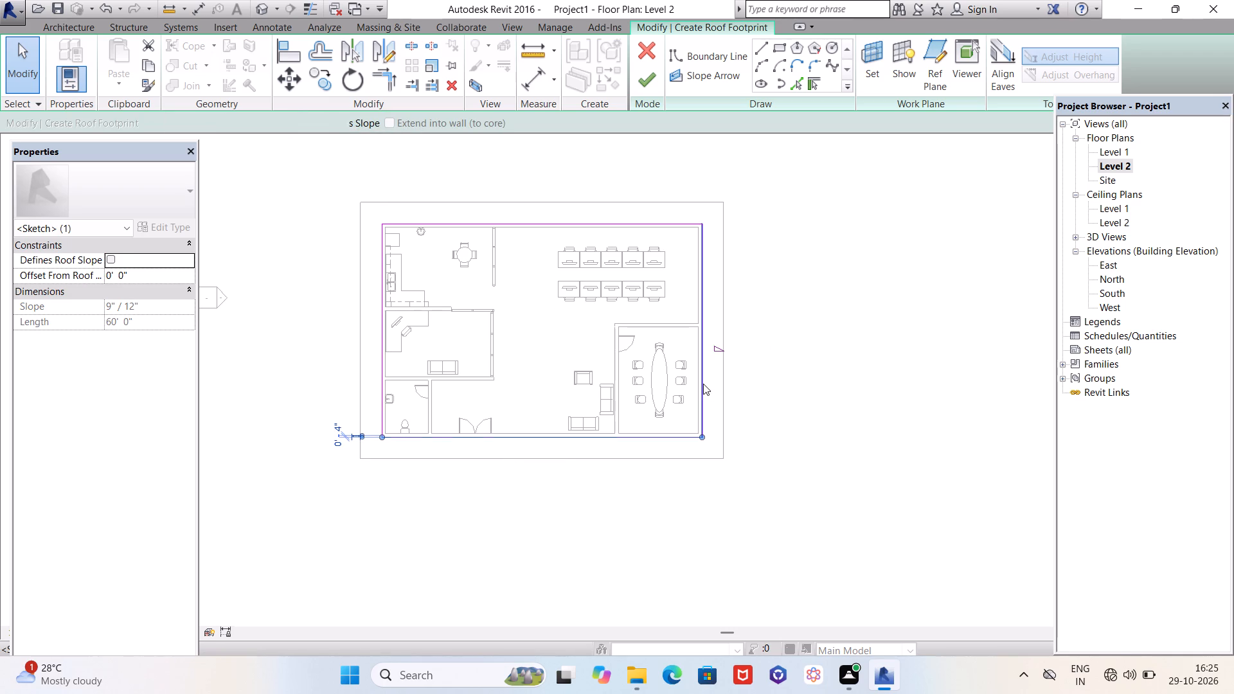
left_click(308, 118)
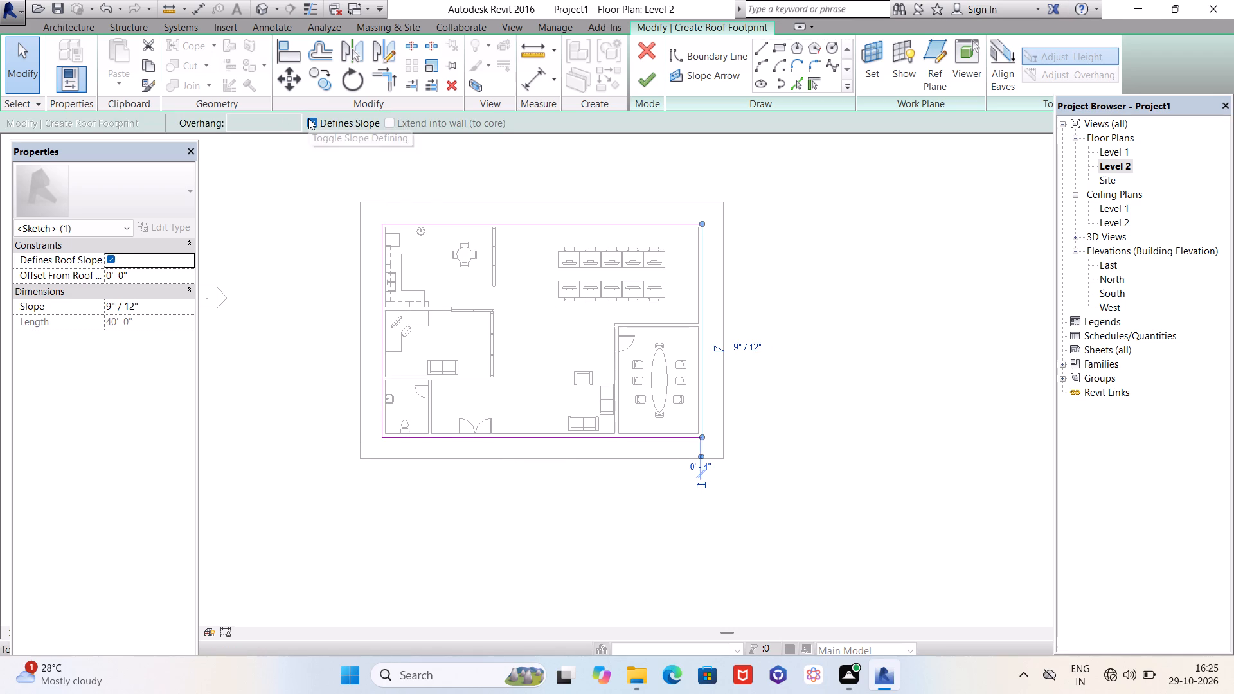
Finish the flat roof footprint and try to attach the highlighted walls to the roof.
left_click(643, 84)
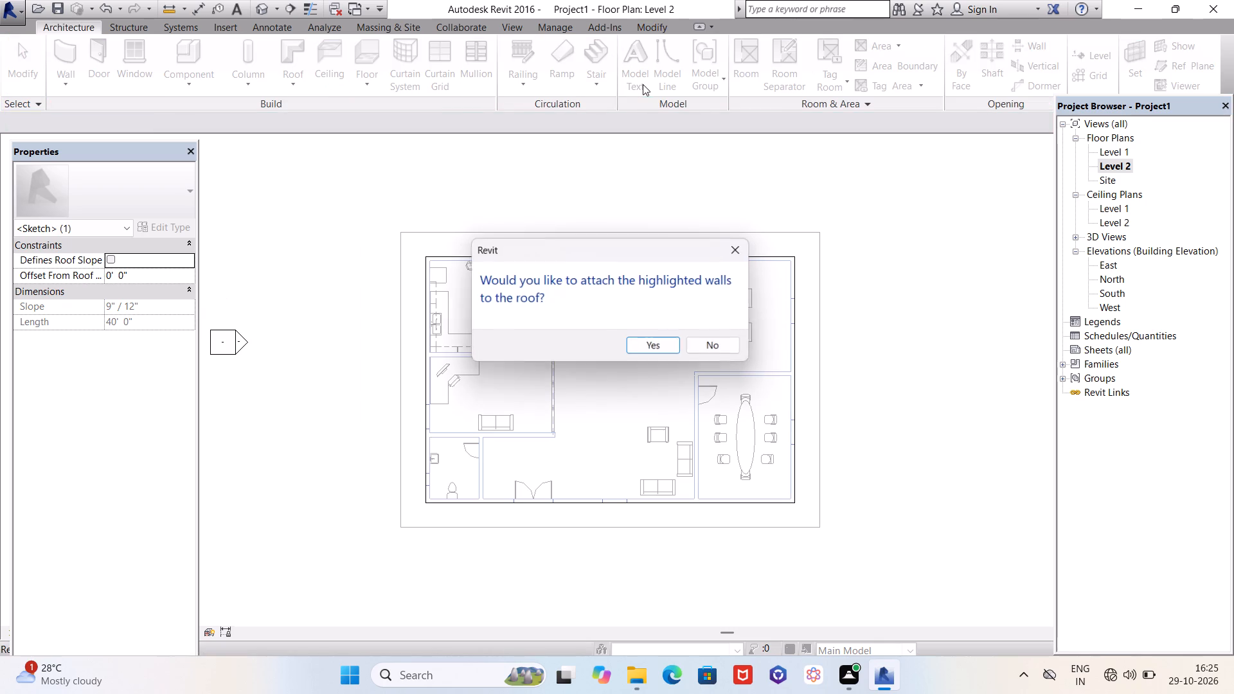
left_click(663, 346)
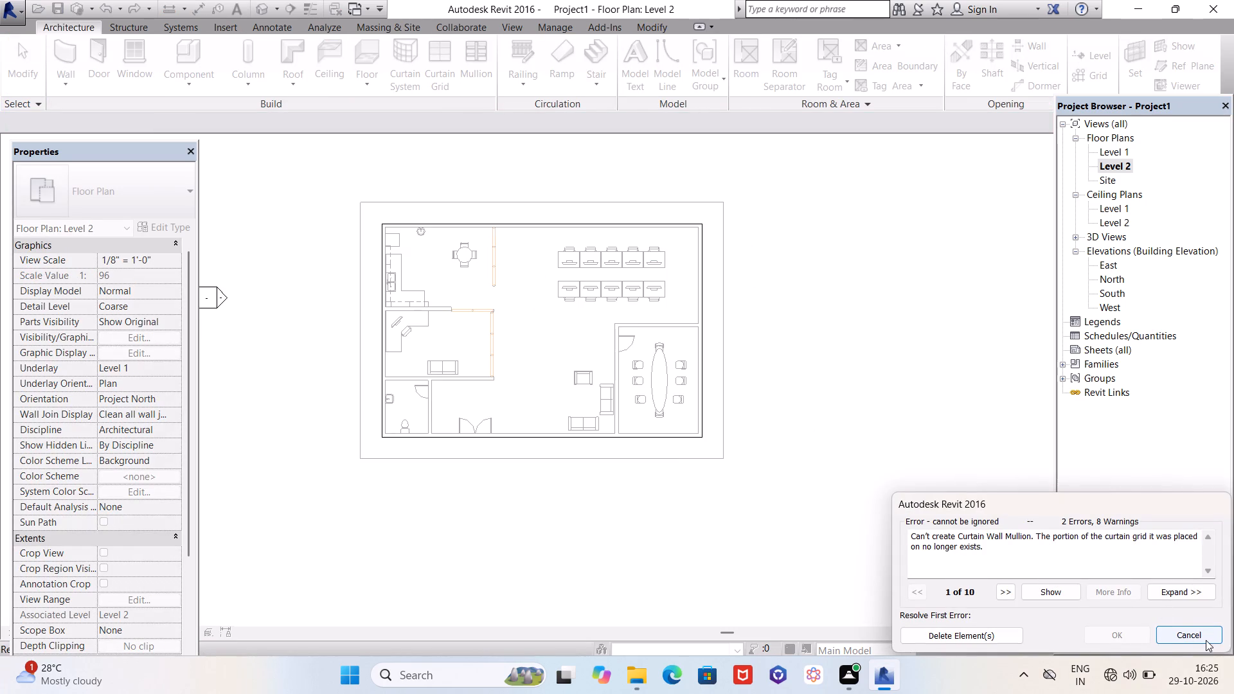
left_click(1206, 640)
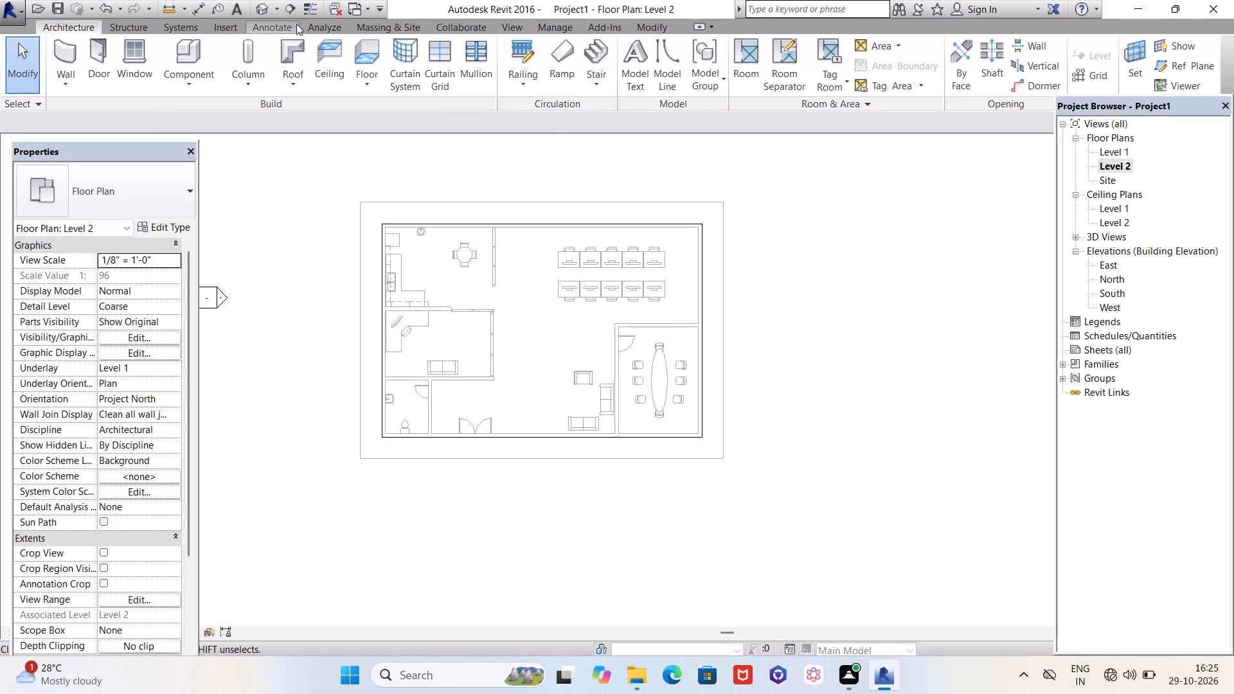
Examine the flat roof on the building in 3D from the front and the sides.
left_click(261, 4)
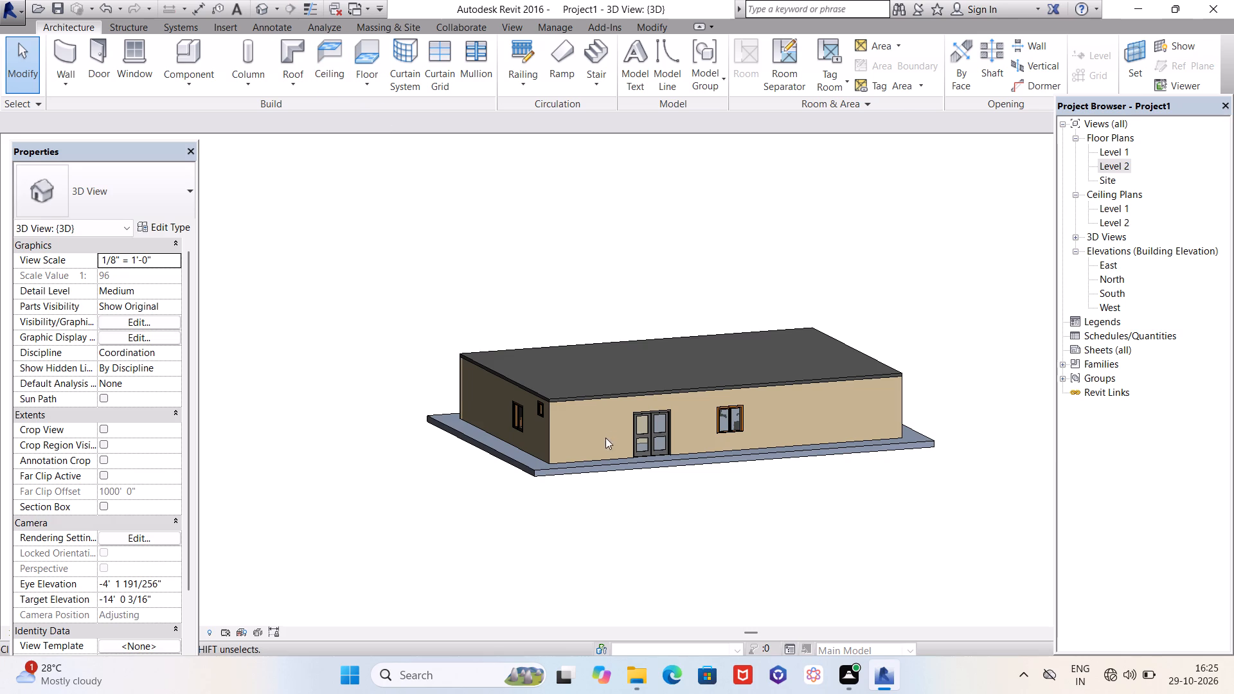
scroll(605, 438, "up", 4)
scroll(728, 433, "up", 5)
scroll(532, 440, "down", 7)
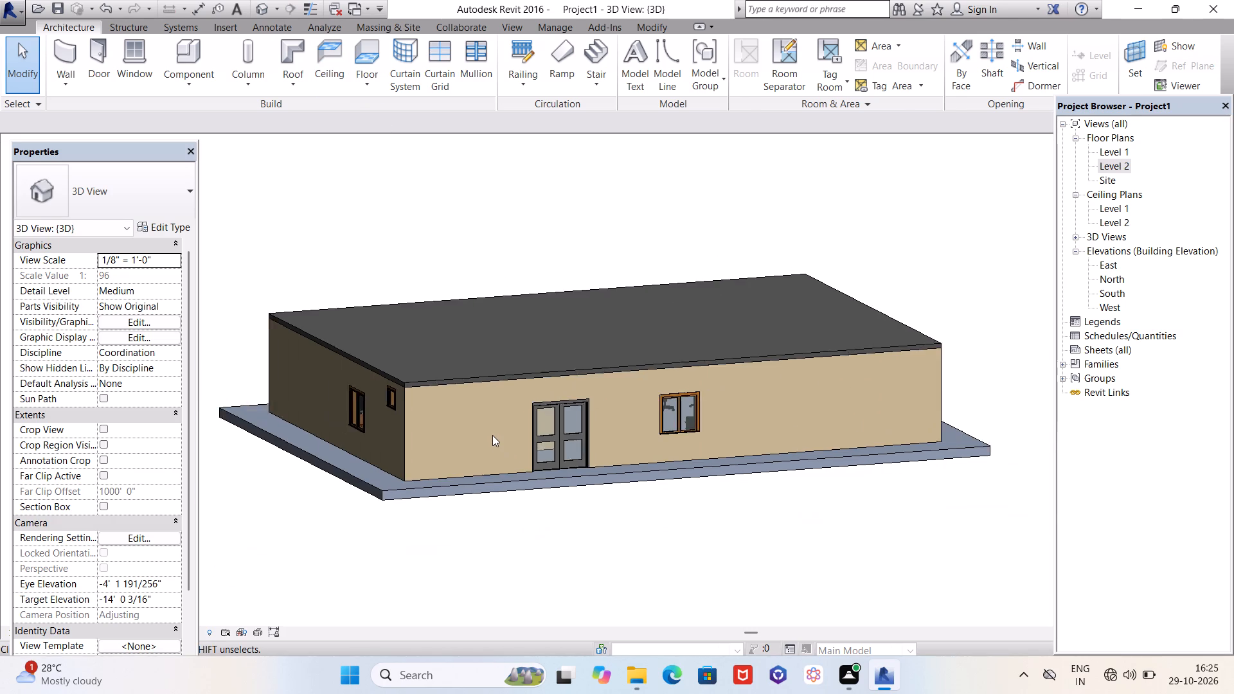
scroll(402, 373, "up", 3)
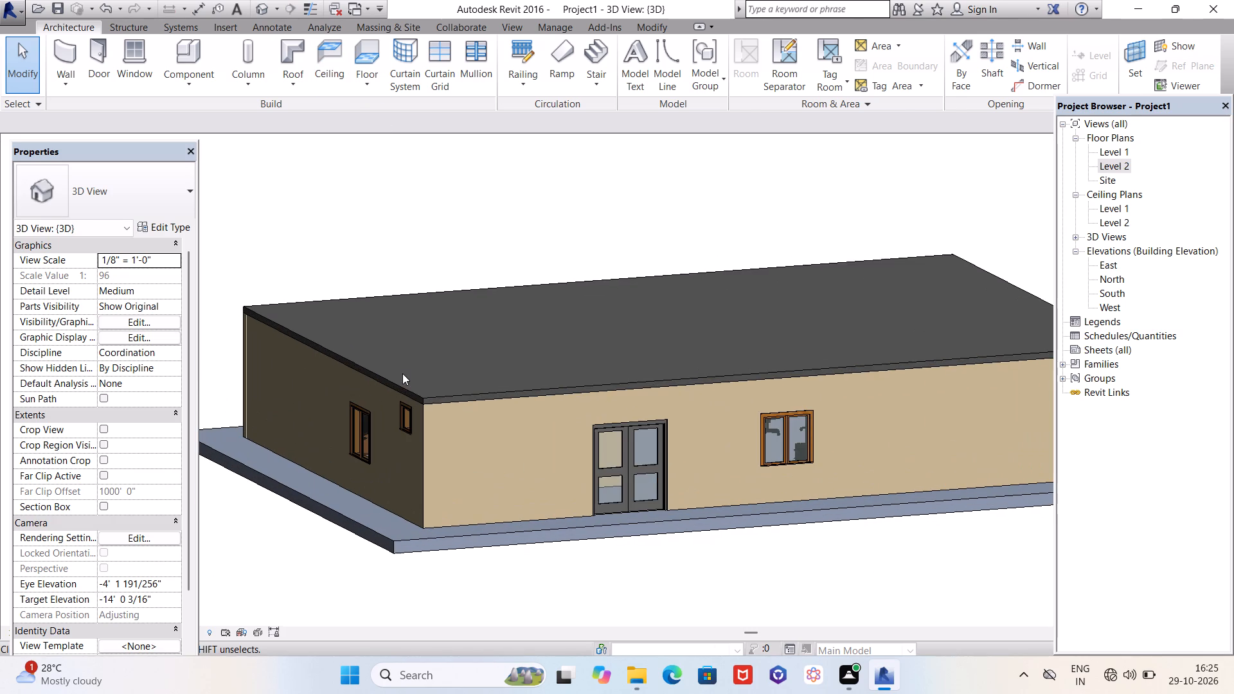
scroll(666, 429, "down", 2)
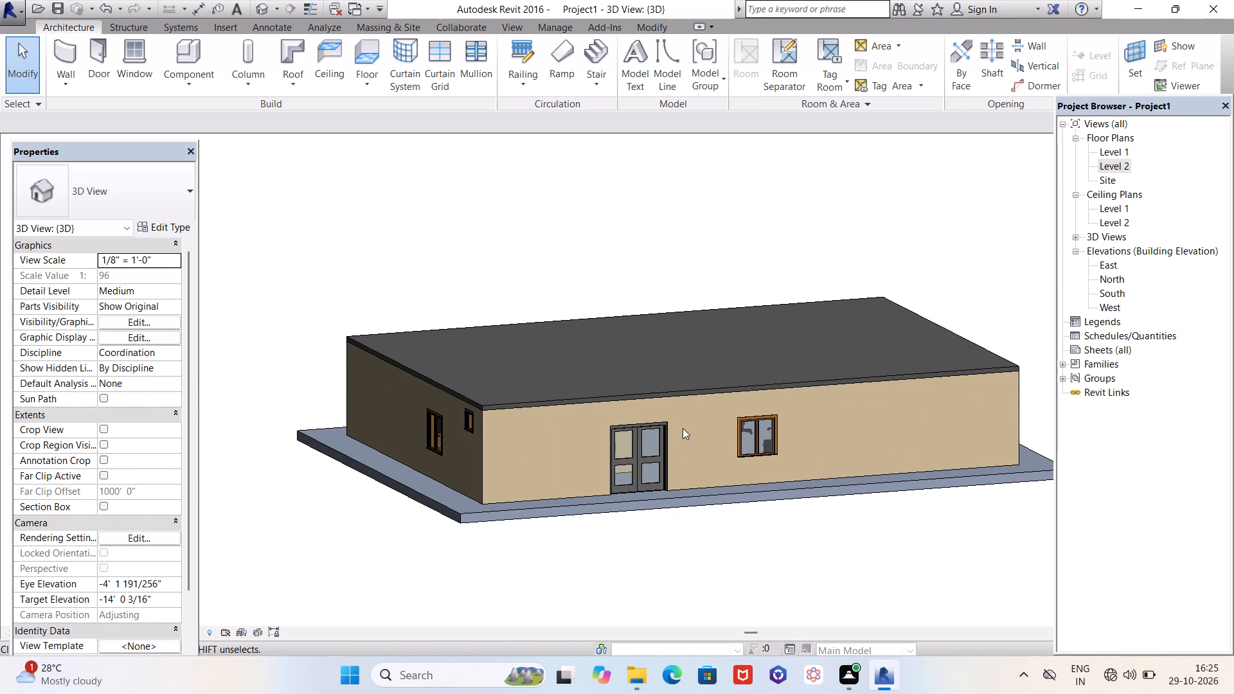
scroll(683, 428, "down", 2)
middle_click_drag(851, 429, 754, 438, "shift")
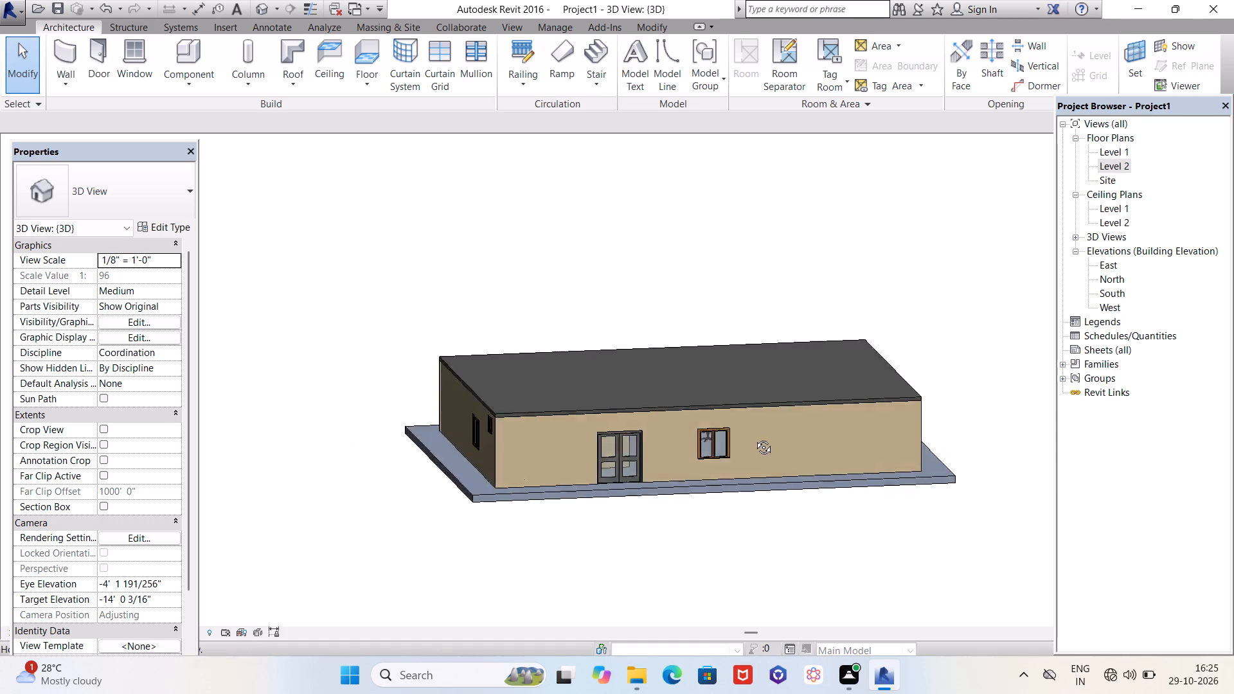
middle_click_drag(754, 438, 767, 386, "shift")
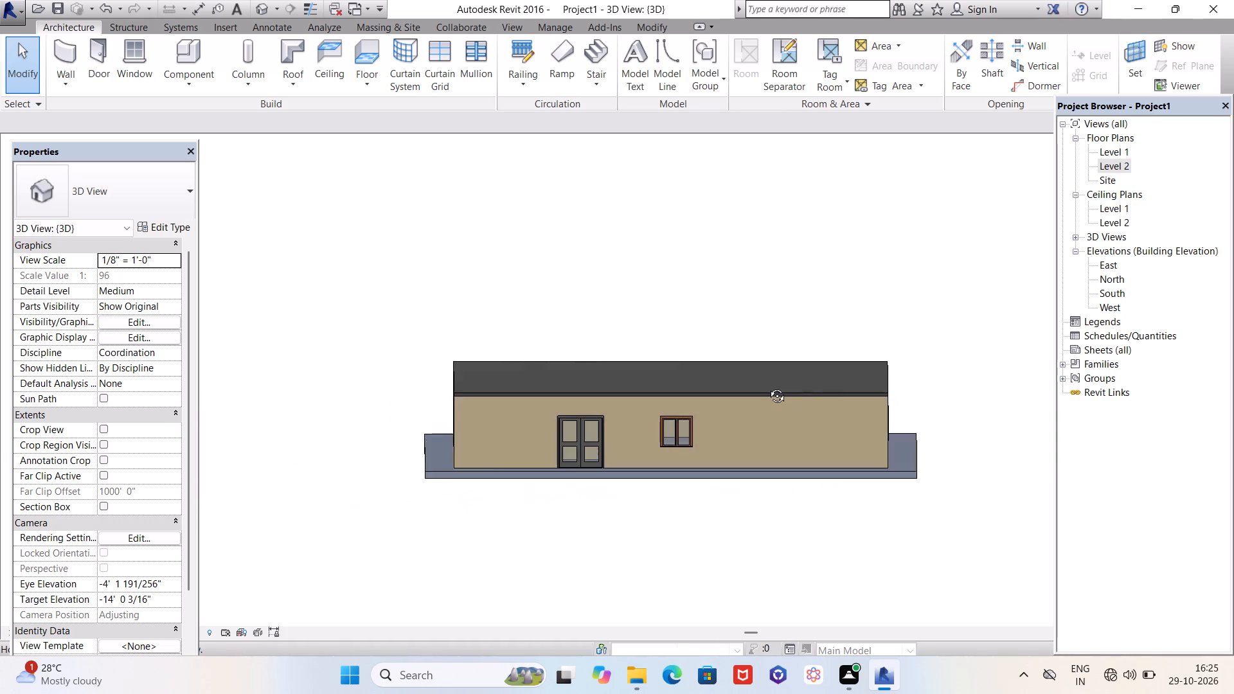
middle_click_drag(767, 386, 775, 387, "shift")
scroll(421, 391, "down", 3)
middle_click_drag(489, 375, 548, 467, "shift")
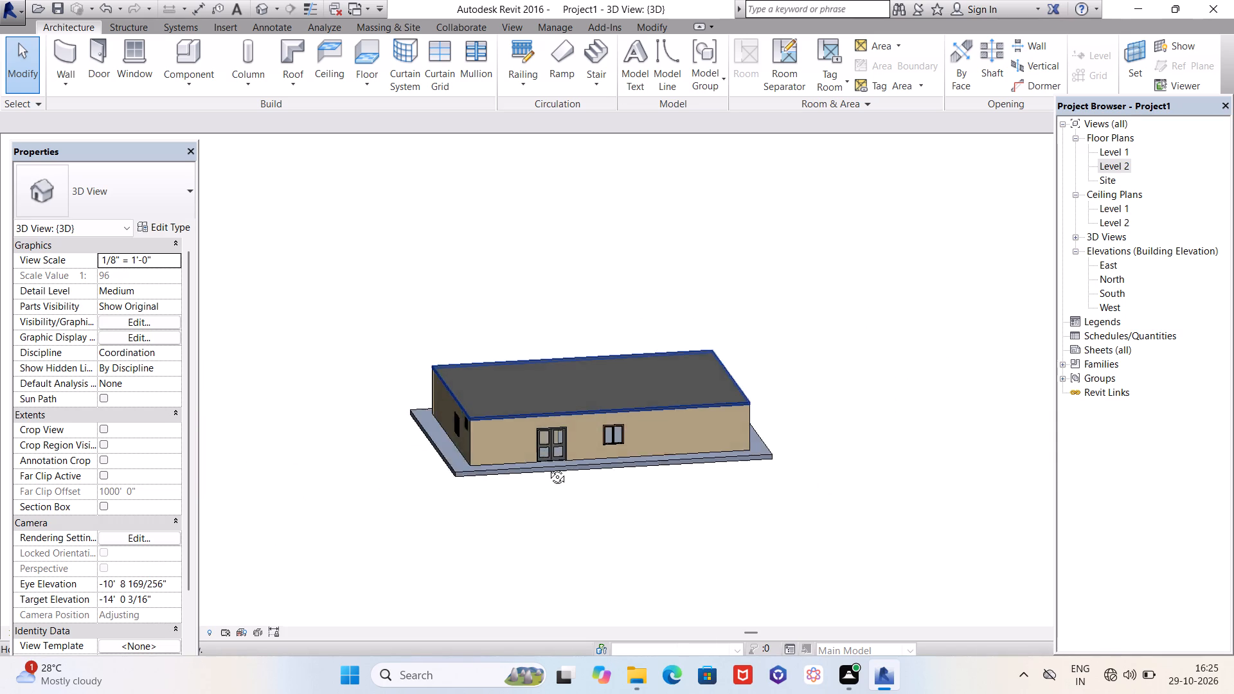
middle_click_drag(548, 467, 553, 479, "shift")
scroll(611, 410, "up", 4)
Delete the flat roof from the building in the 3D view.
left_click(611, 418)
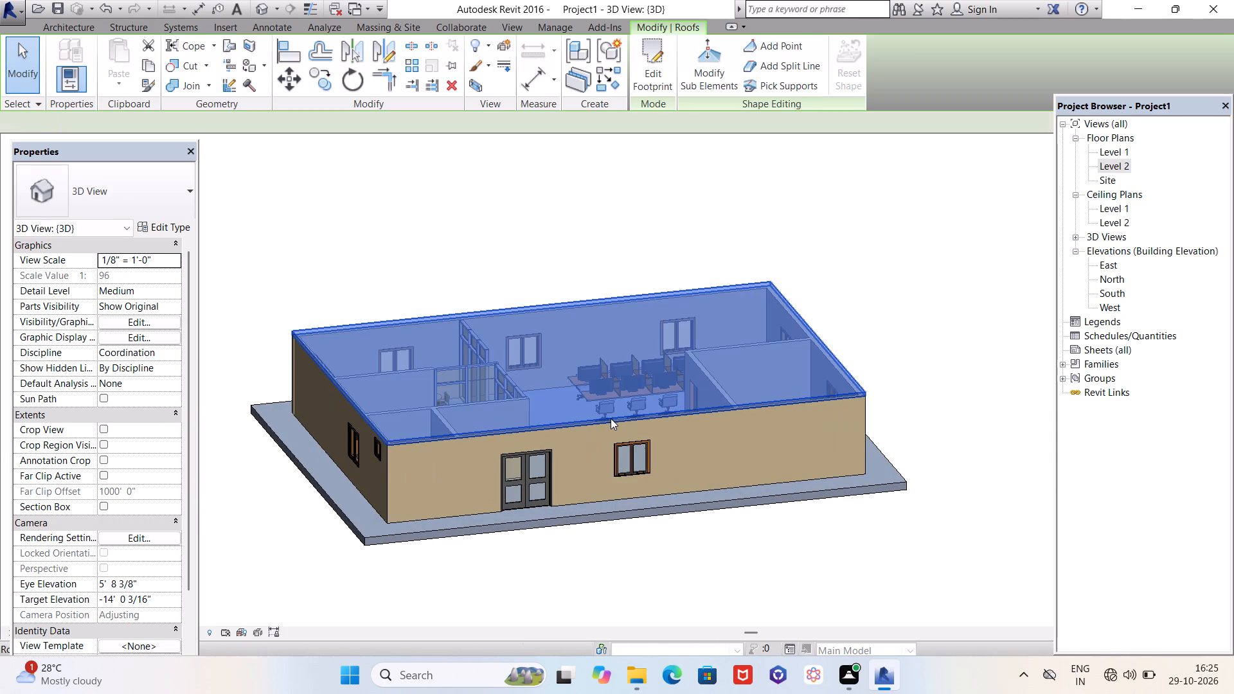
key("Delete")
Look into the furnished interior from above and check the cushion material of the Chair-Corbu type near the meeting room.
scroll(546, 445, "down", 2)
middle_click_drag(547, 435, 544, 624, "shift")
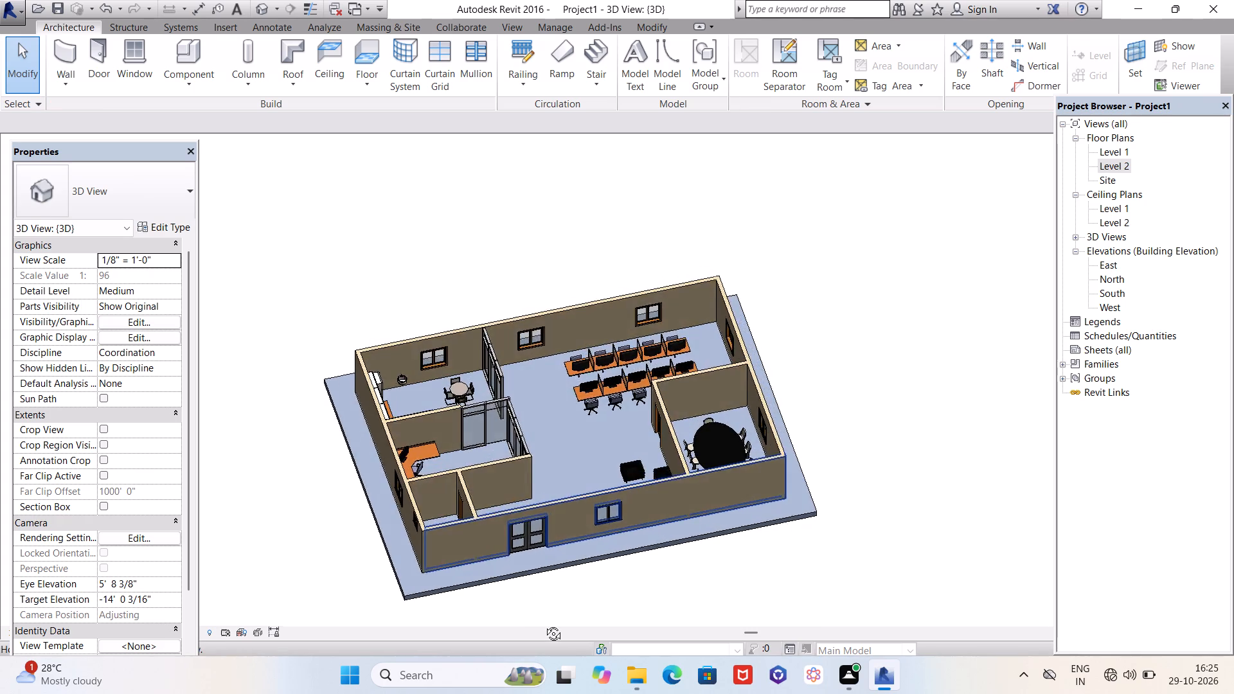
middle_click_drag(544, 624, 456, 589, "shift")
scroll(546, 373, "down", 9)
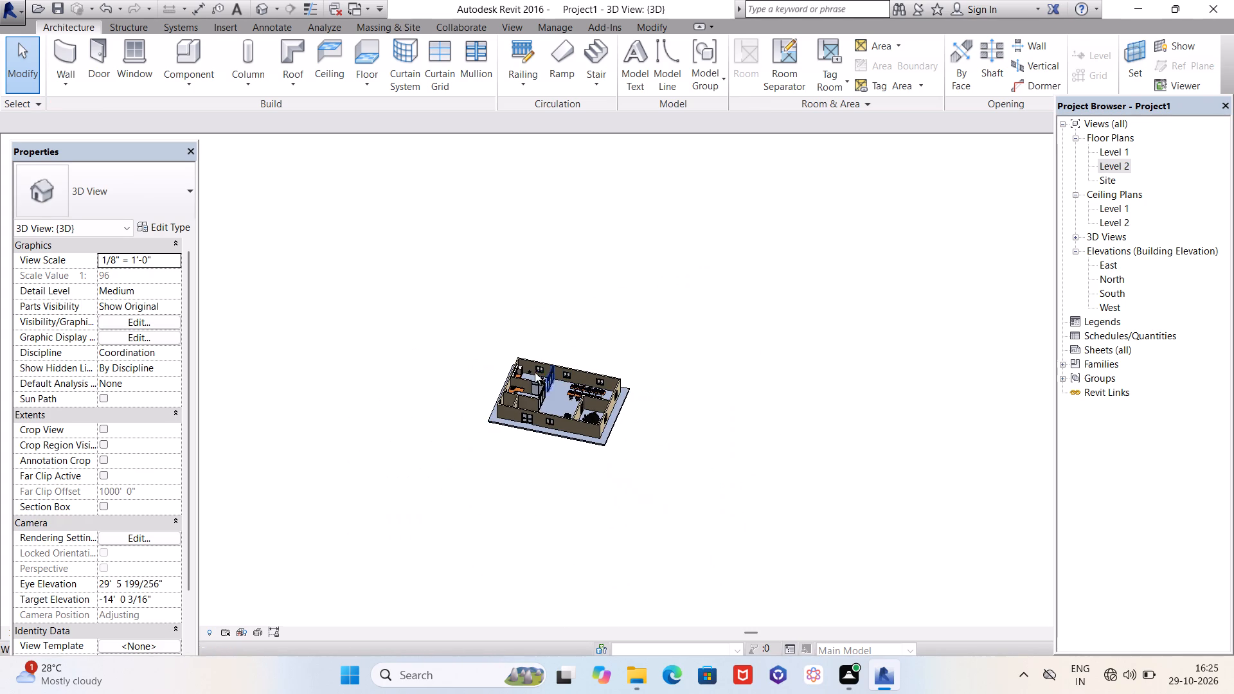
middle_click_drag(530, 382, 544, 453, "shift")
scroll(551, 419, "up", 12)
scroll(720, 436, "up", 4)
scroll(764, 438, "down", 4)
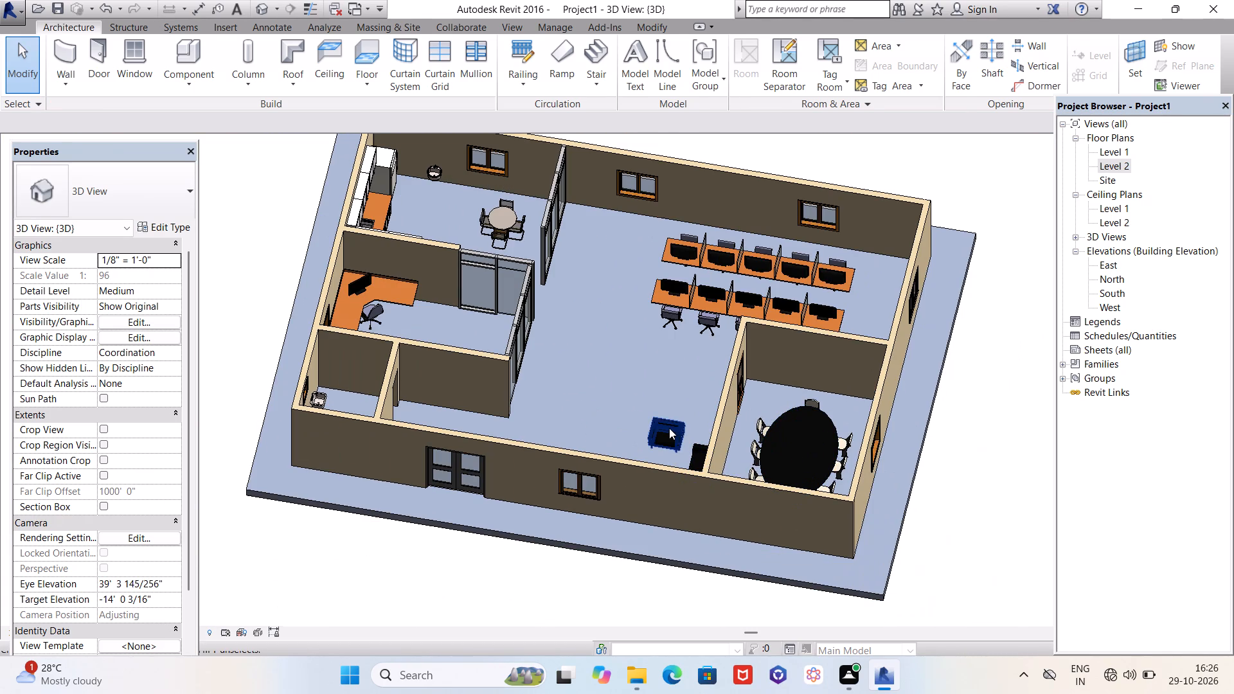
left_click(669, 428)
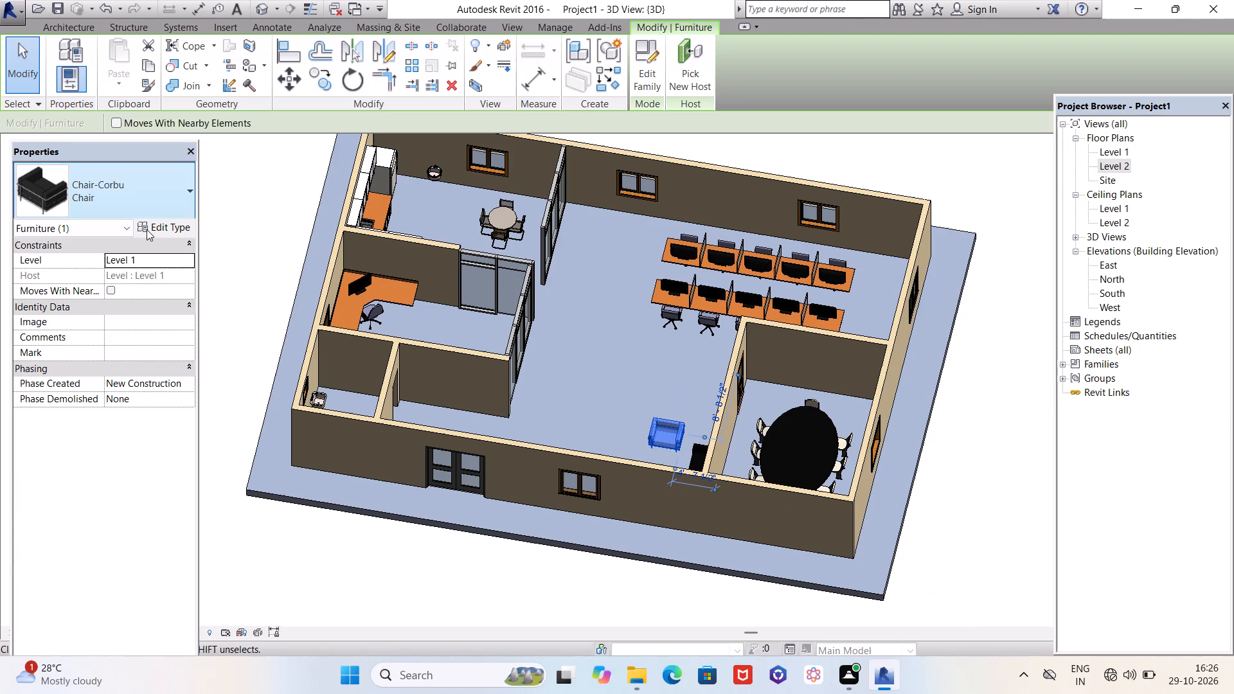
left_click(147, 229)
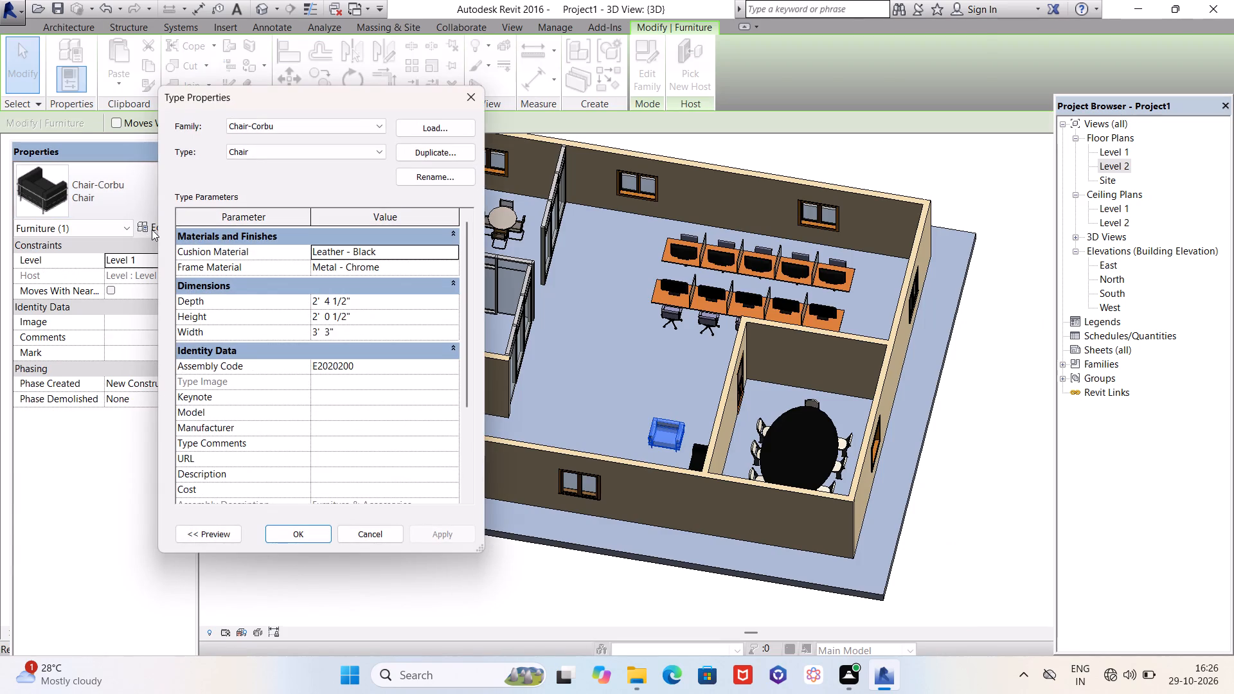
left_click(348, 251)
left_click(467, 86)
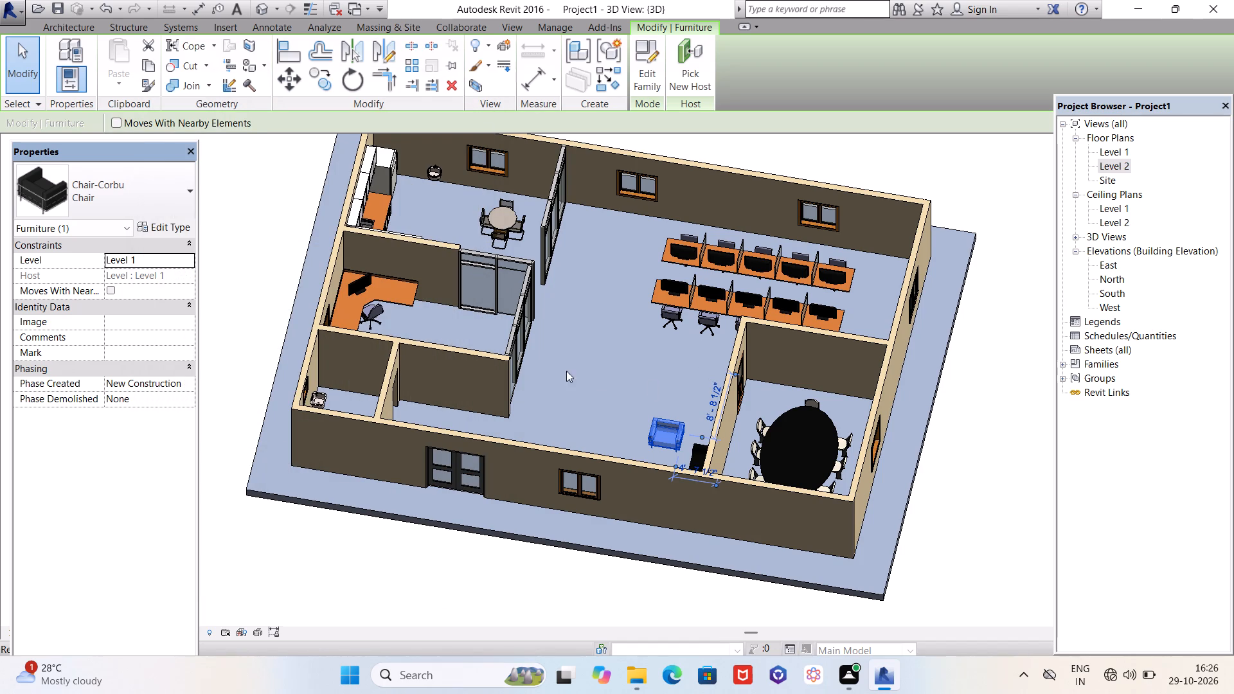
Open the Counter Top Material of the L-shaped kitchen counter with sink and search the project materials for GRANITE.
left_click(388, 200)
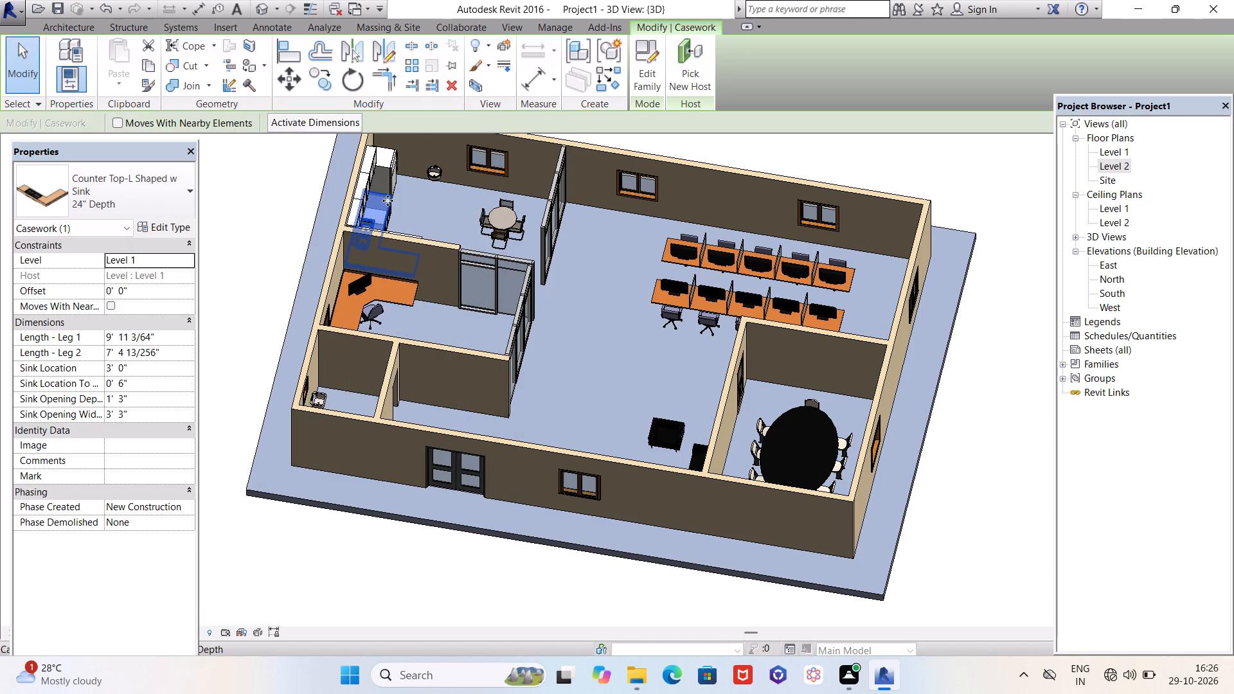
left_click(161, 231)
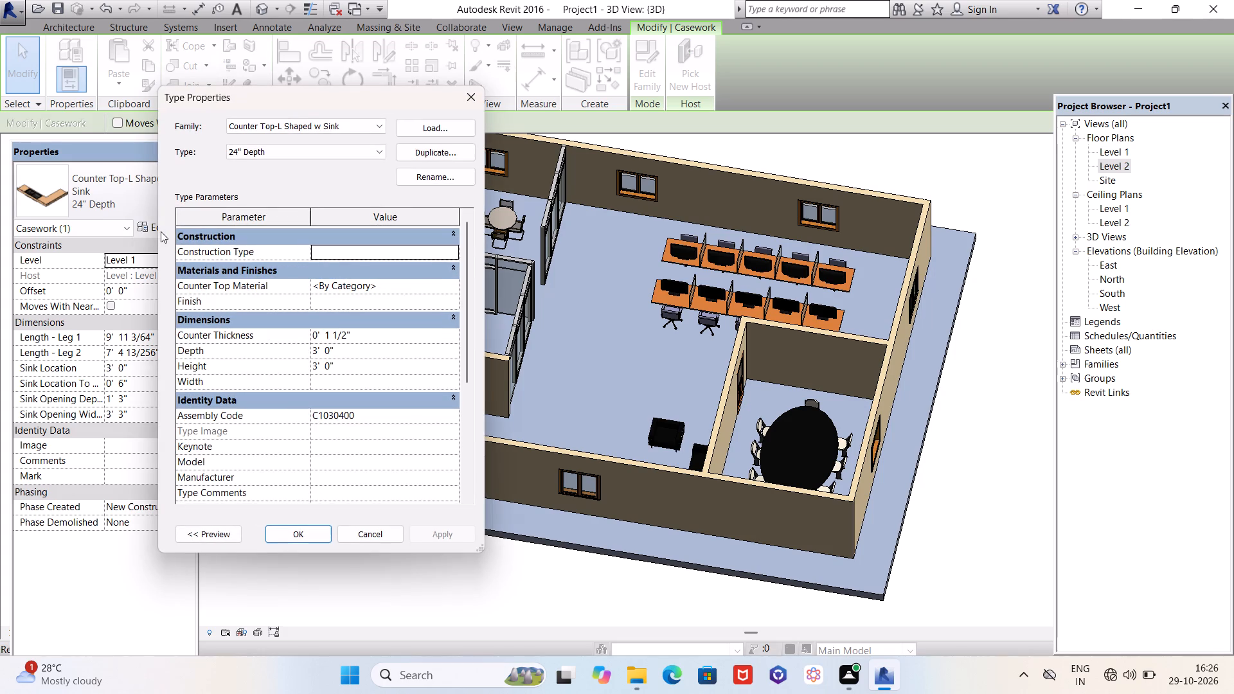
left_click(373, 290)
left_click(454, 285)
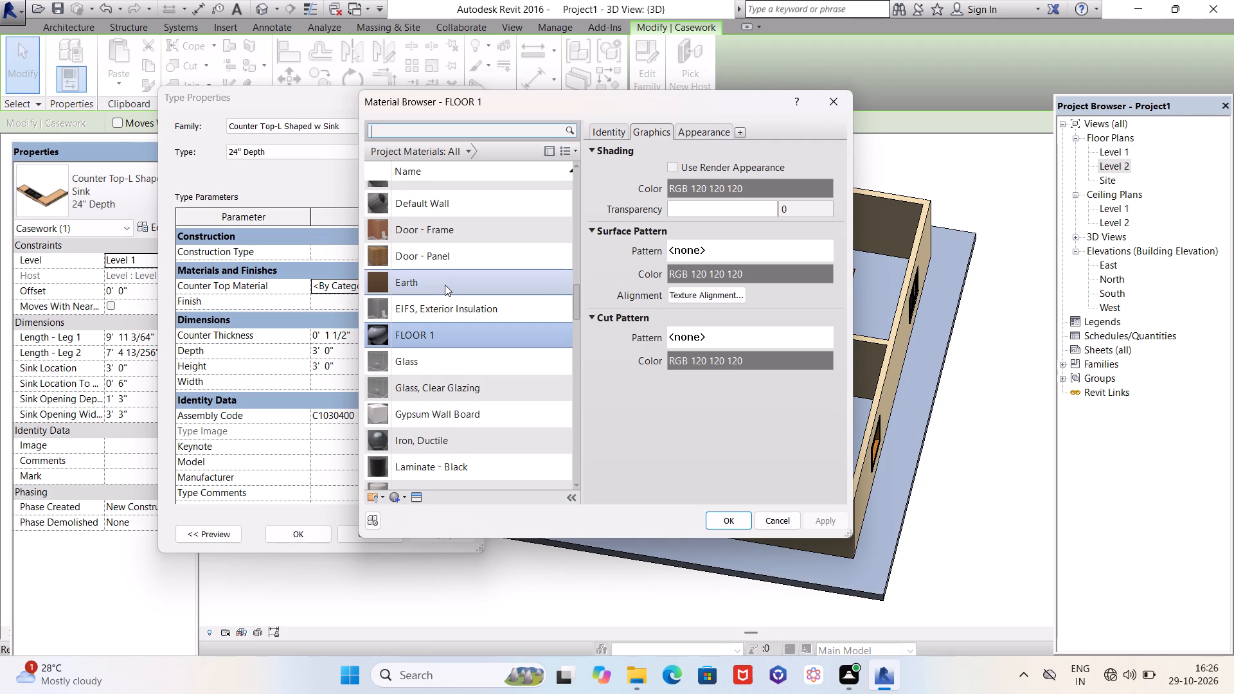
left_click(435, 128)
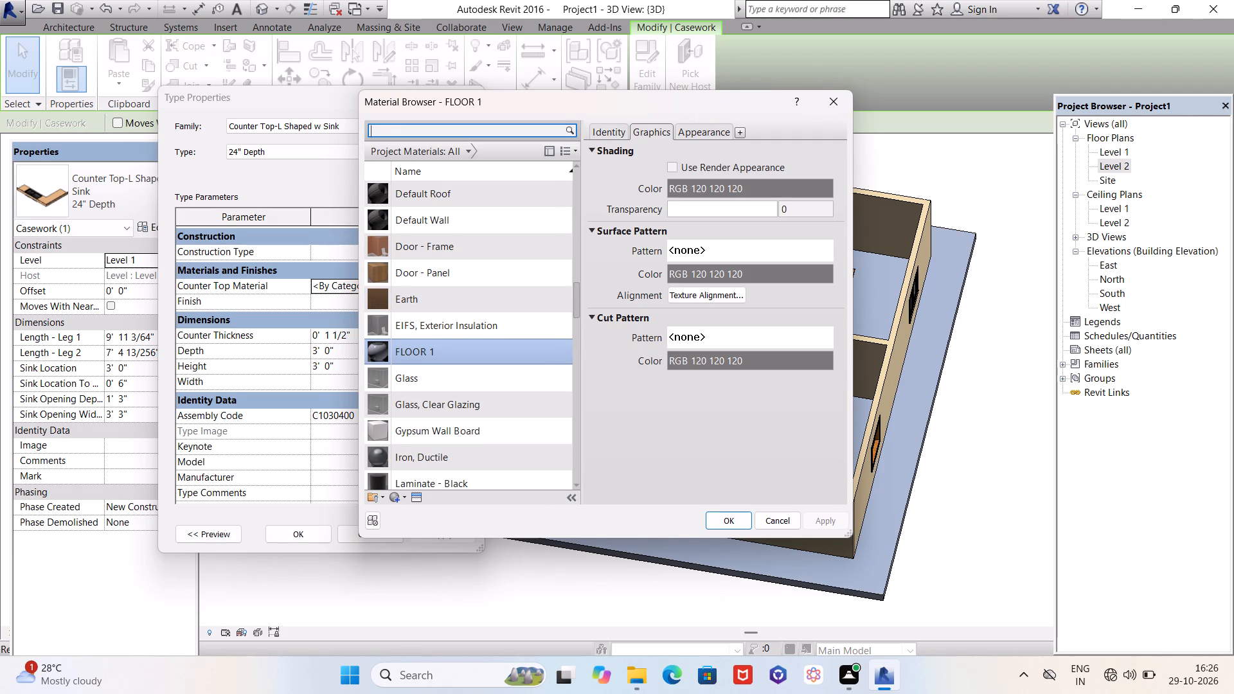
type("GRA")
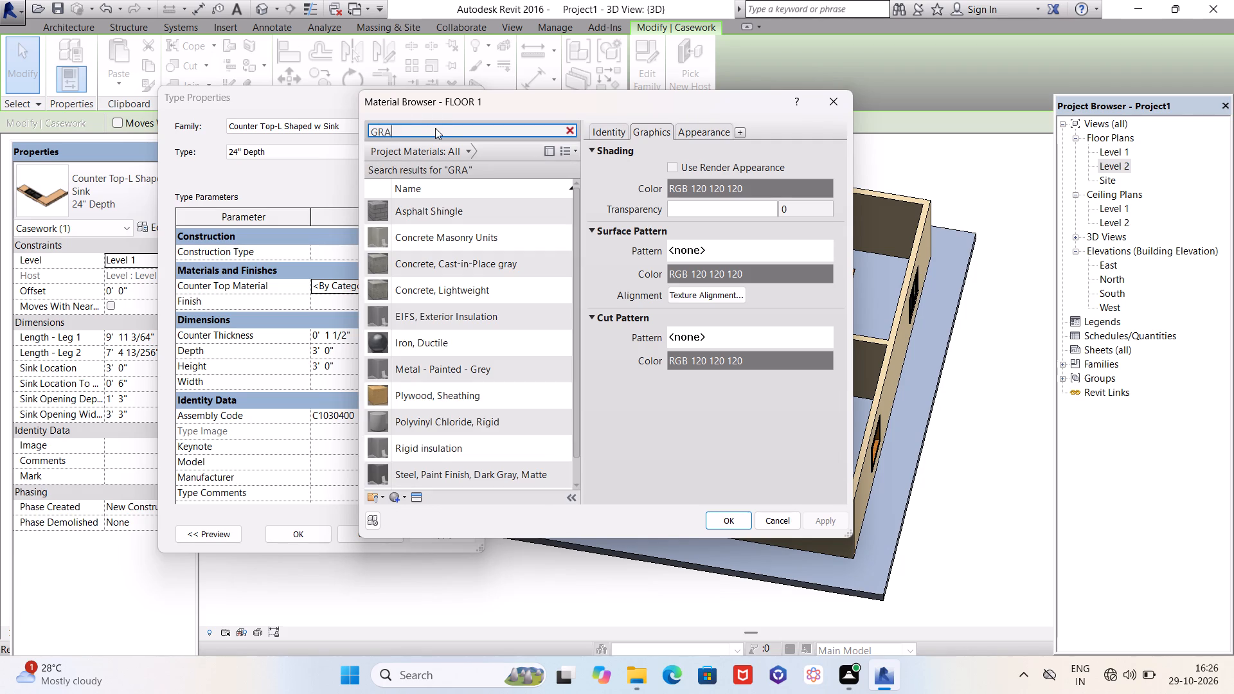
key("n")
type("ITE")
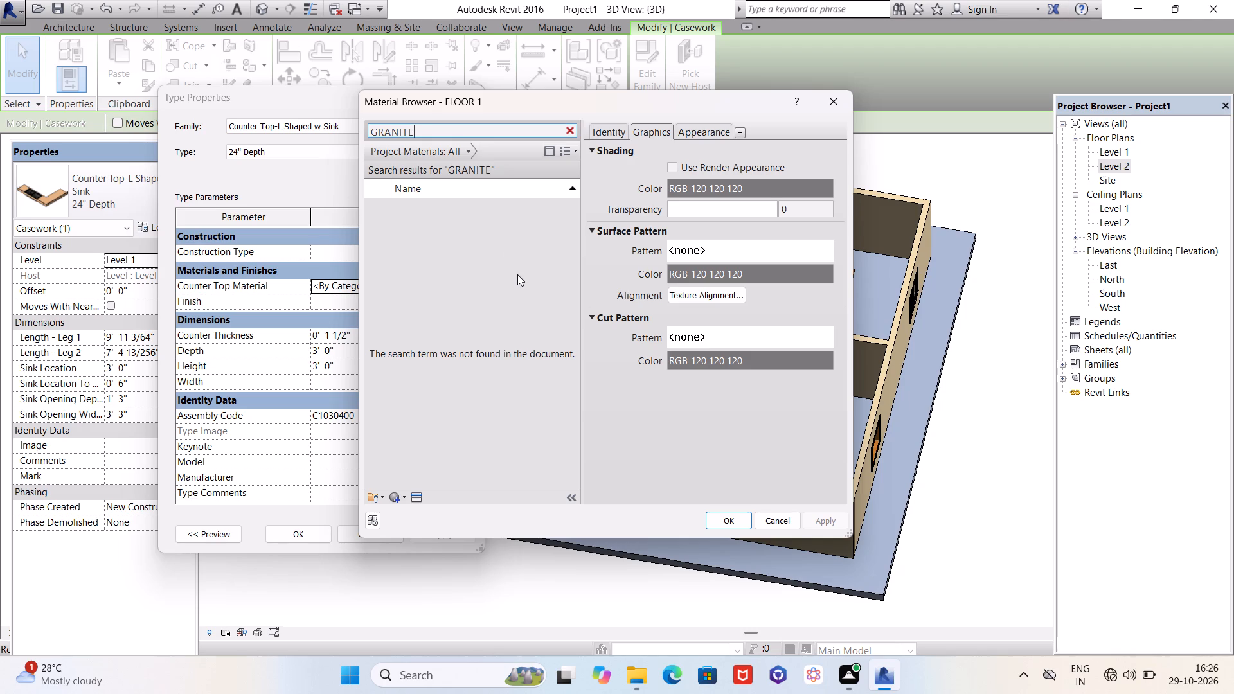
key("Return")
Search the appearance library in the Asset Browser for GRAMITE.
left_click(413, 500)
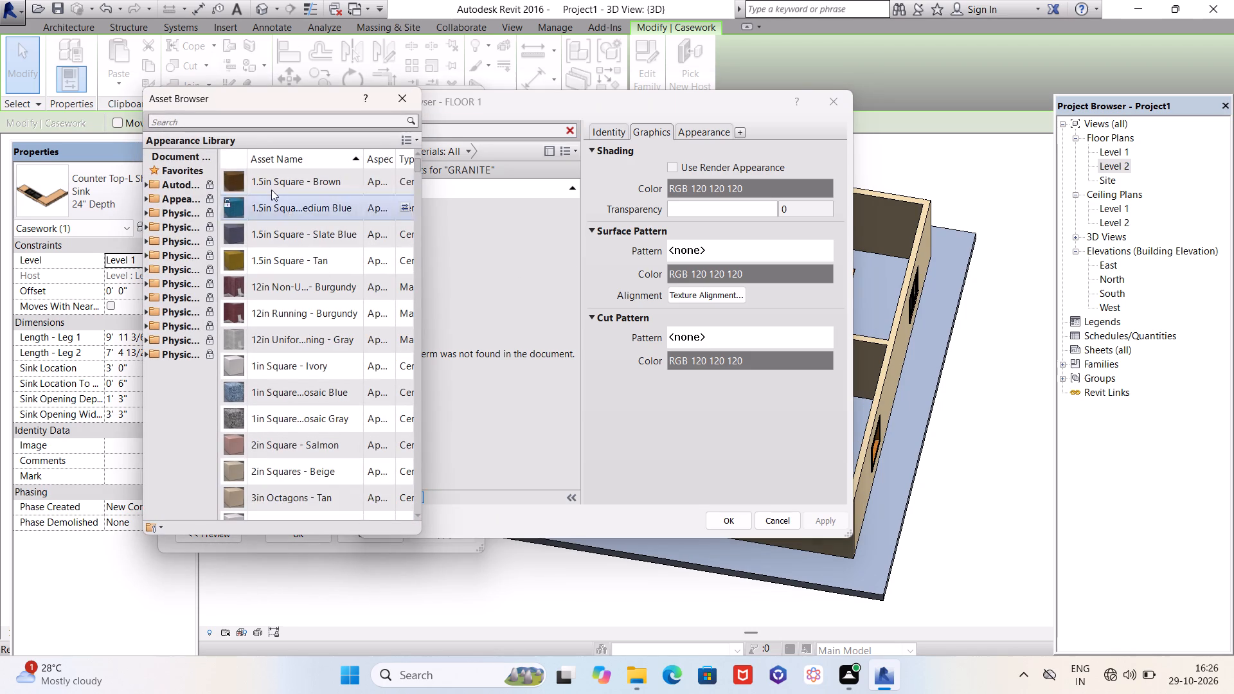
left_click(254, 121)
type("GRAMITE")
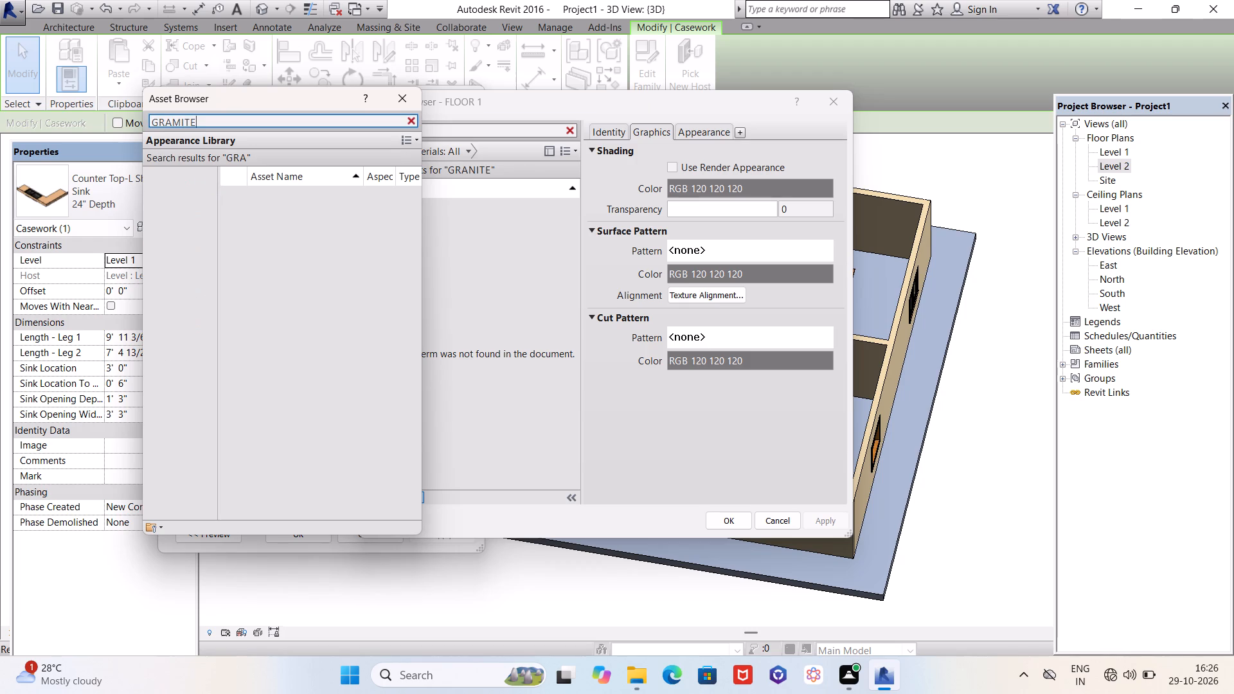
key("Return")
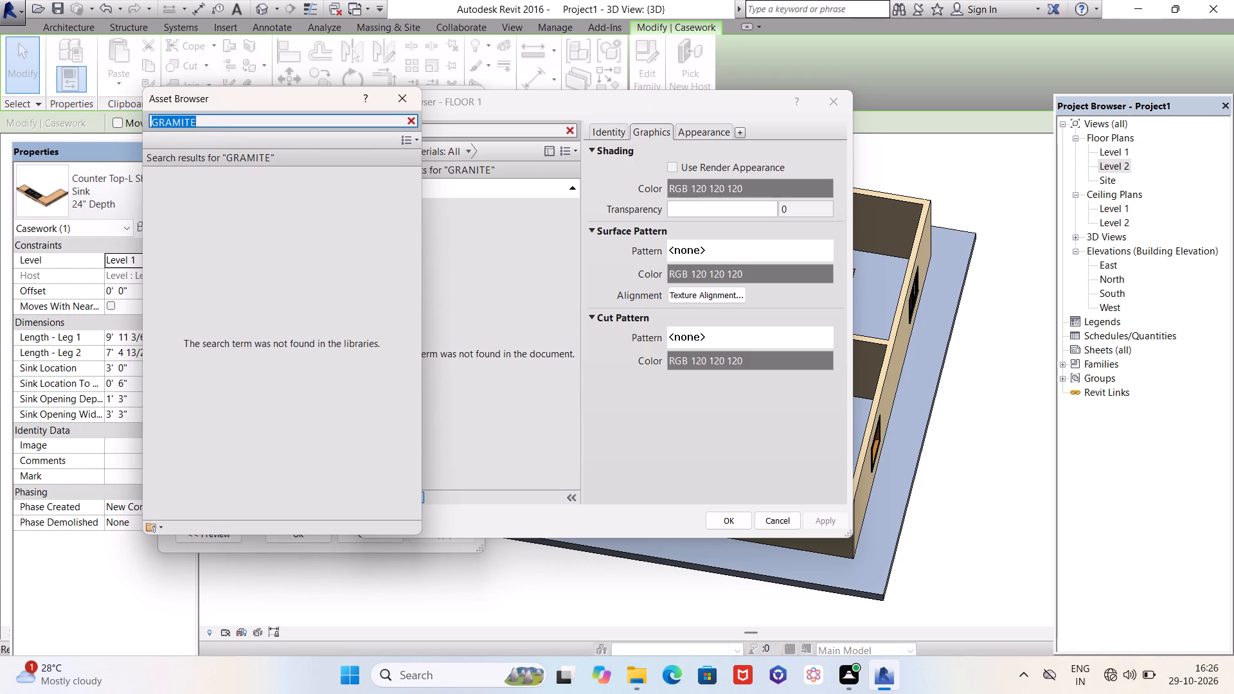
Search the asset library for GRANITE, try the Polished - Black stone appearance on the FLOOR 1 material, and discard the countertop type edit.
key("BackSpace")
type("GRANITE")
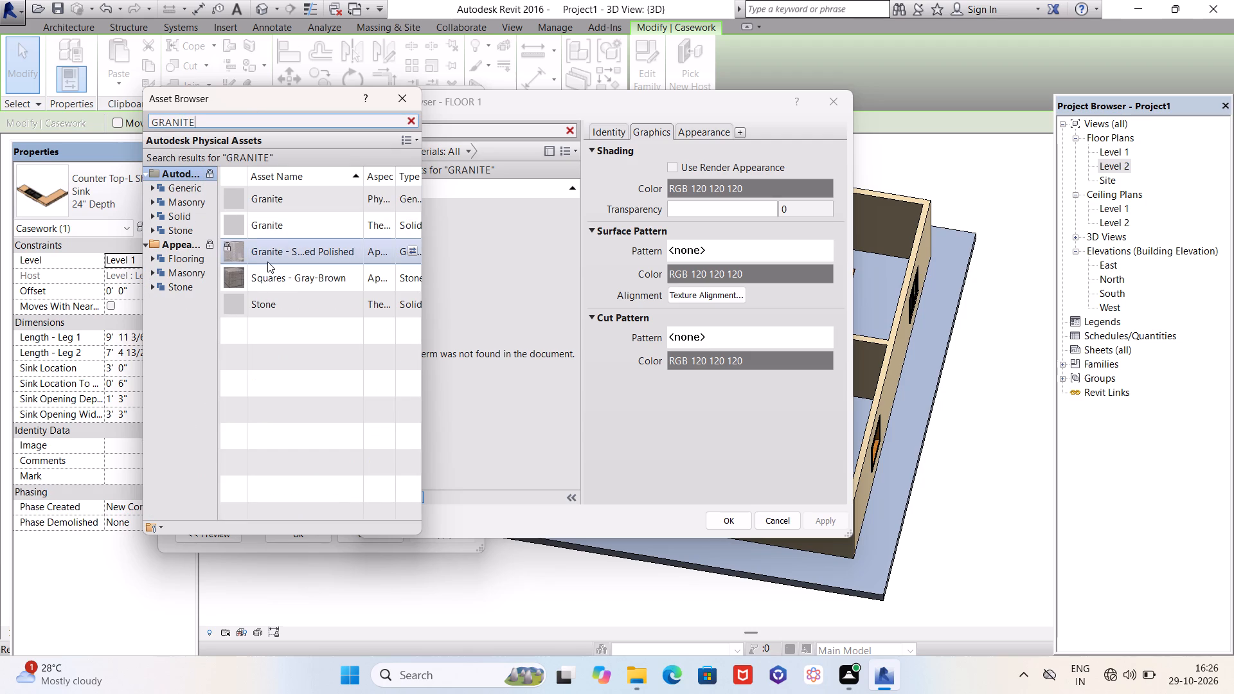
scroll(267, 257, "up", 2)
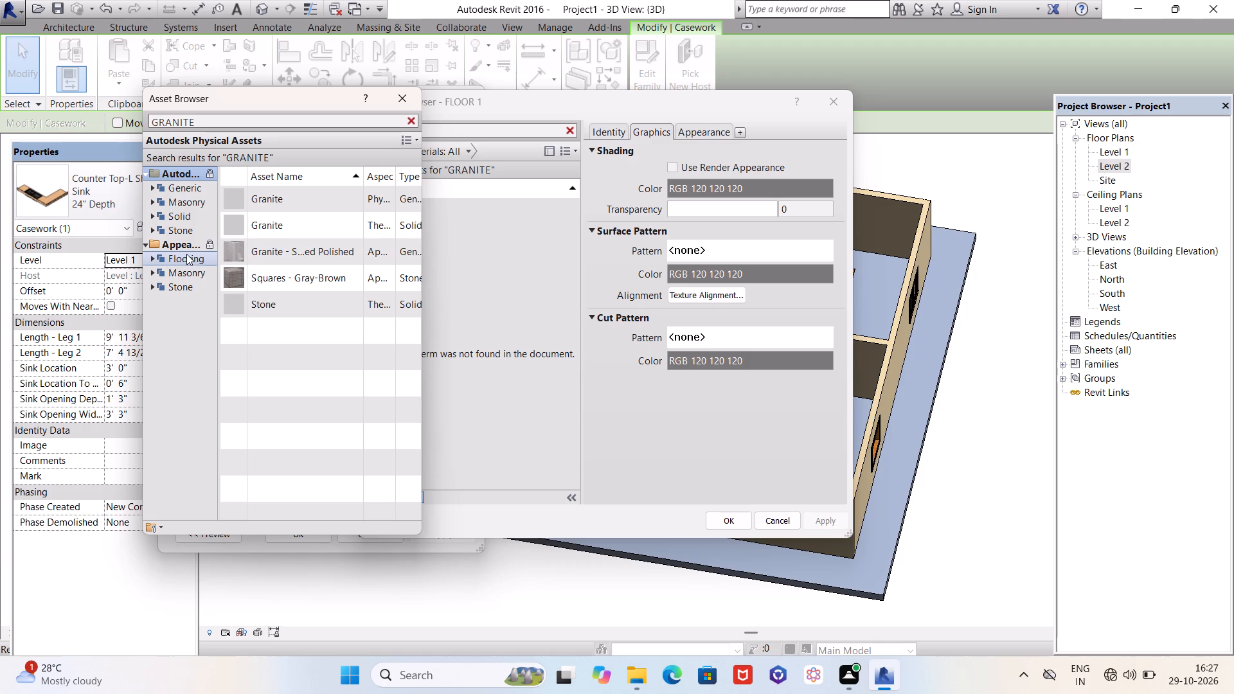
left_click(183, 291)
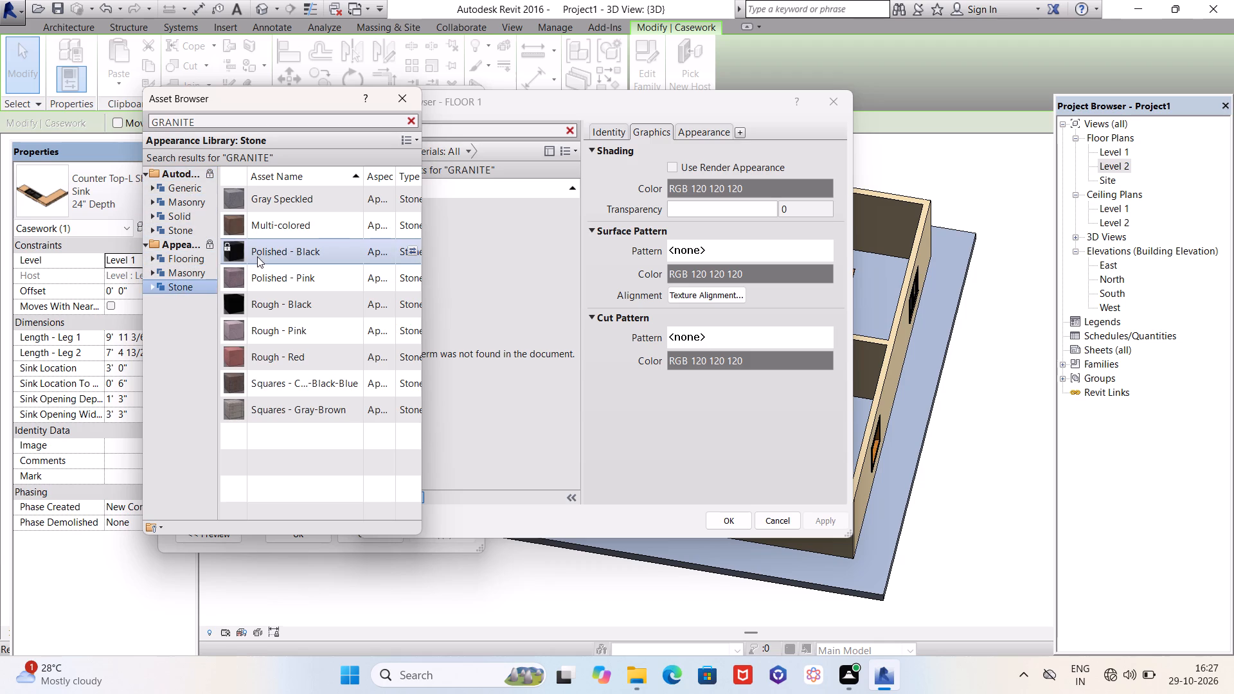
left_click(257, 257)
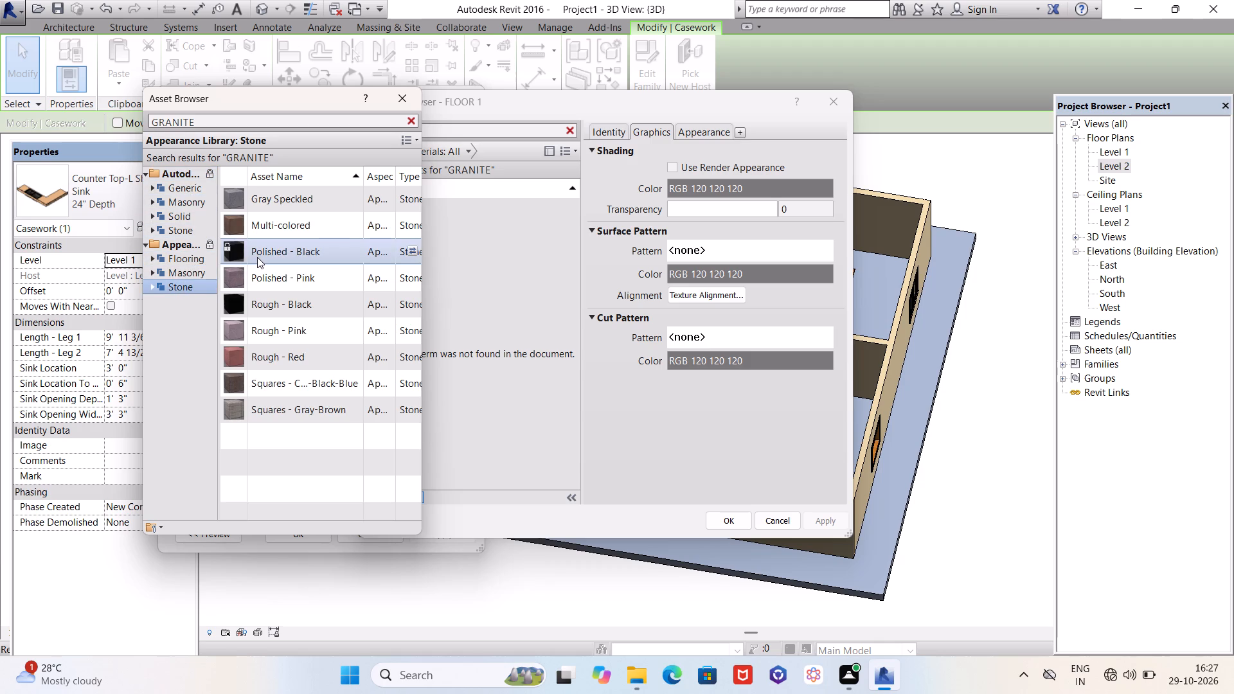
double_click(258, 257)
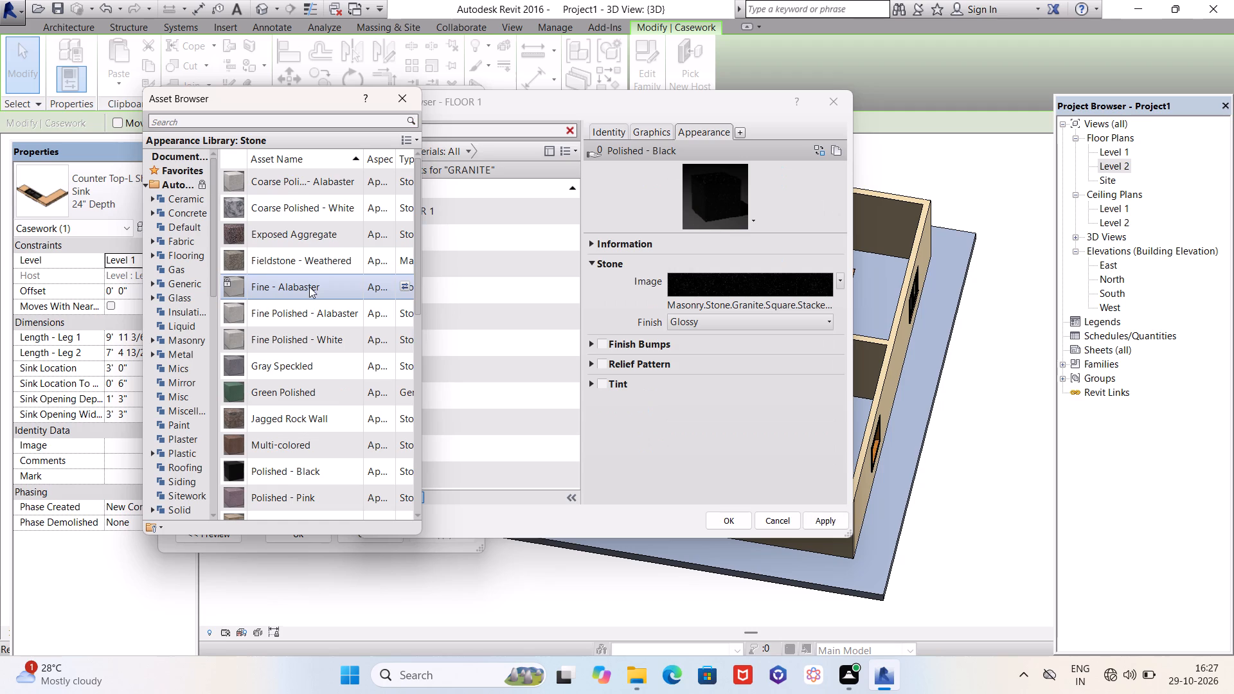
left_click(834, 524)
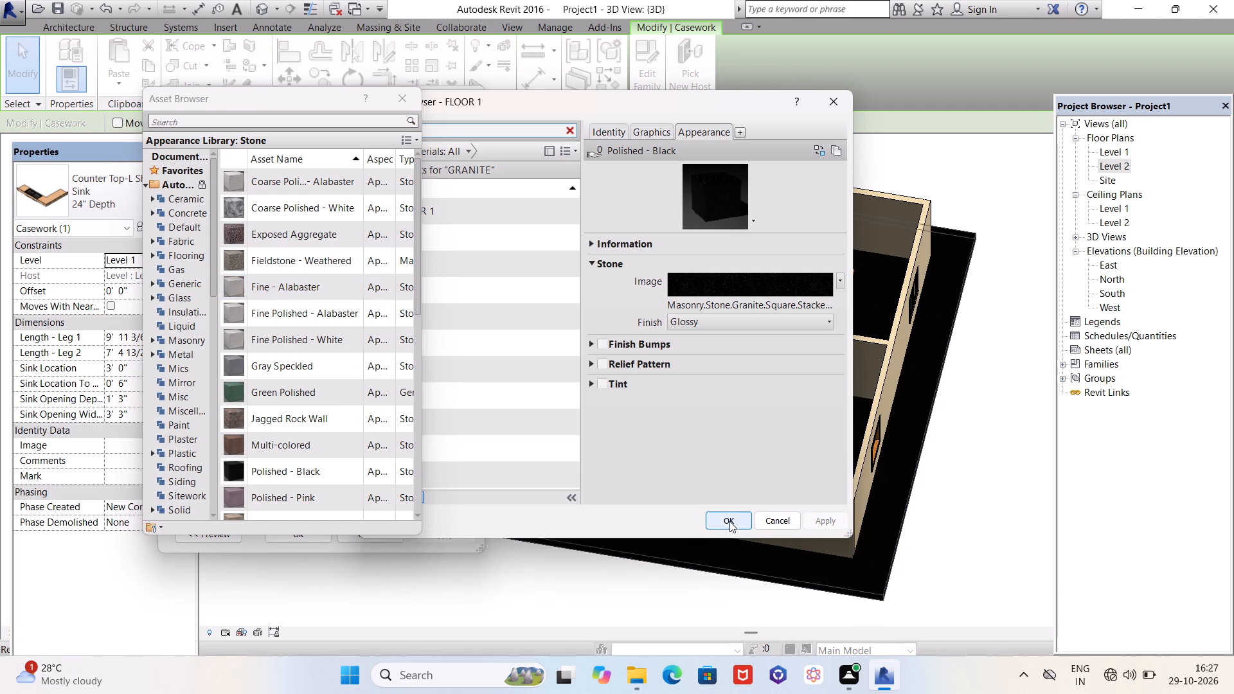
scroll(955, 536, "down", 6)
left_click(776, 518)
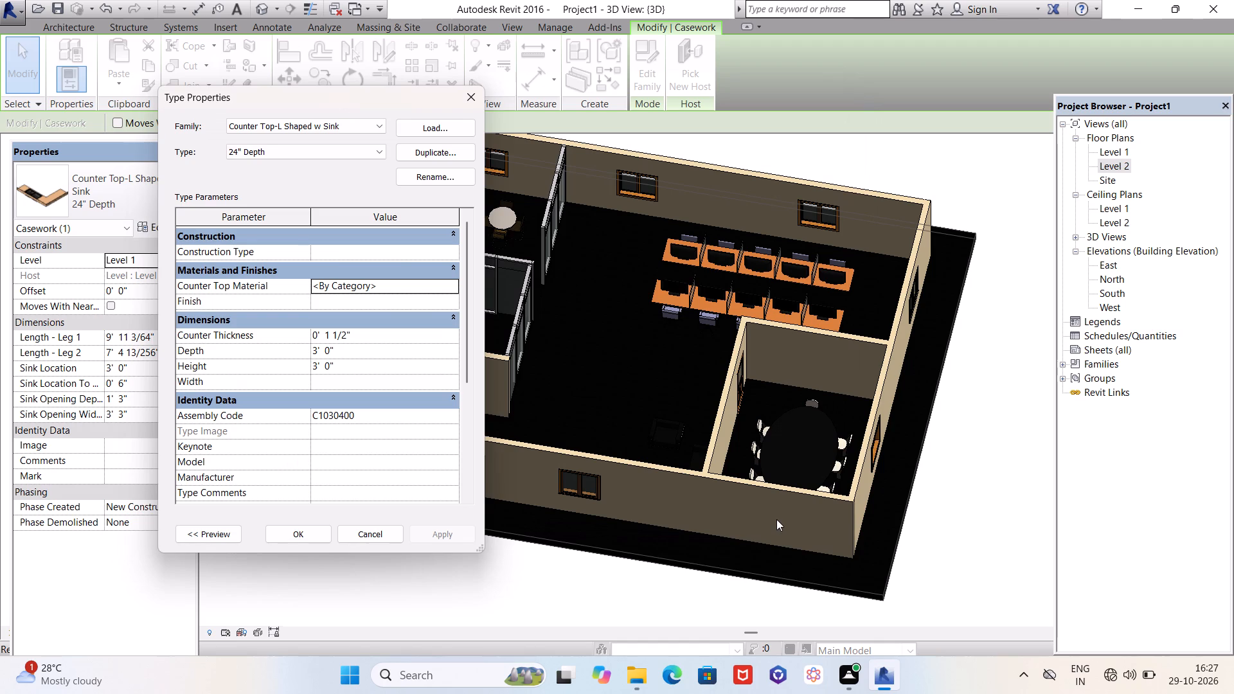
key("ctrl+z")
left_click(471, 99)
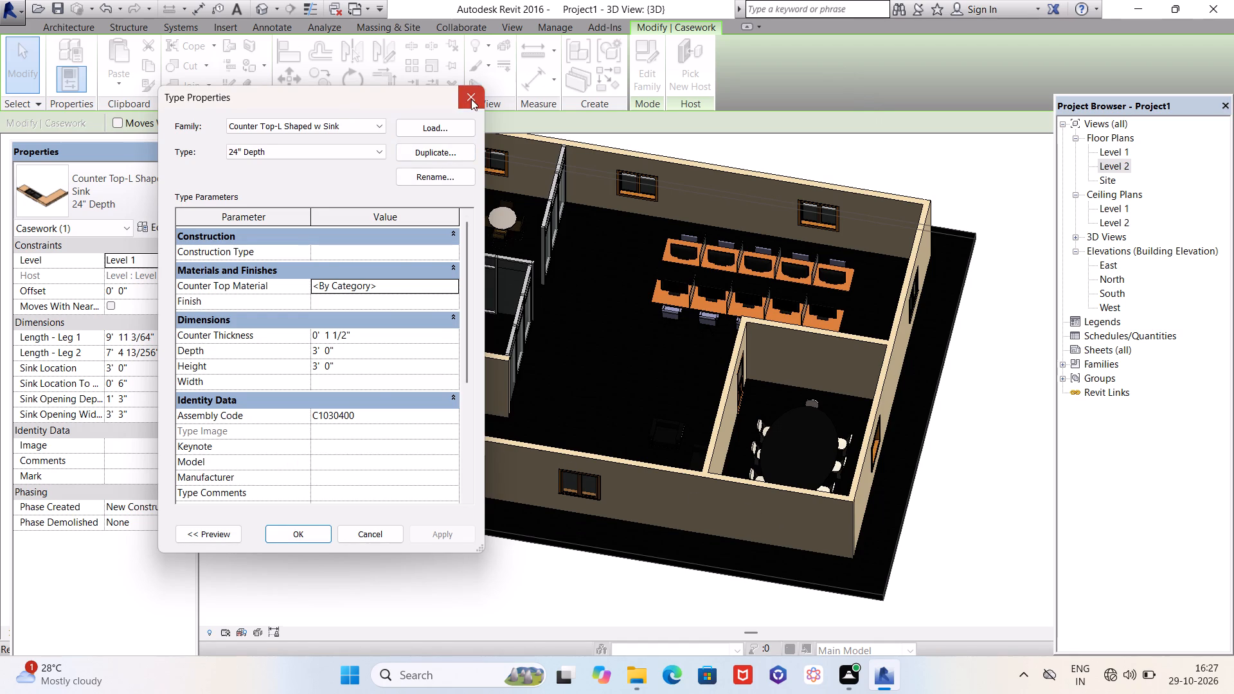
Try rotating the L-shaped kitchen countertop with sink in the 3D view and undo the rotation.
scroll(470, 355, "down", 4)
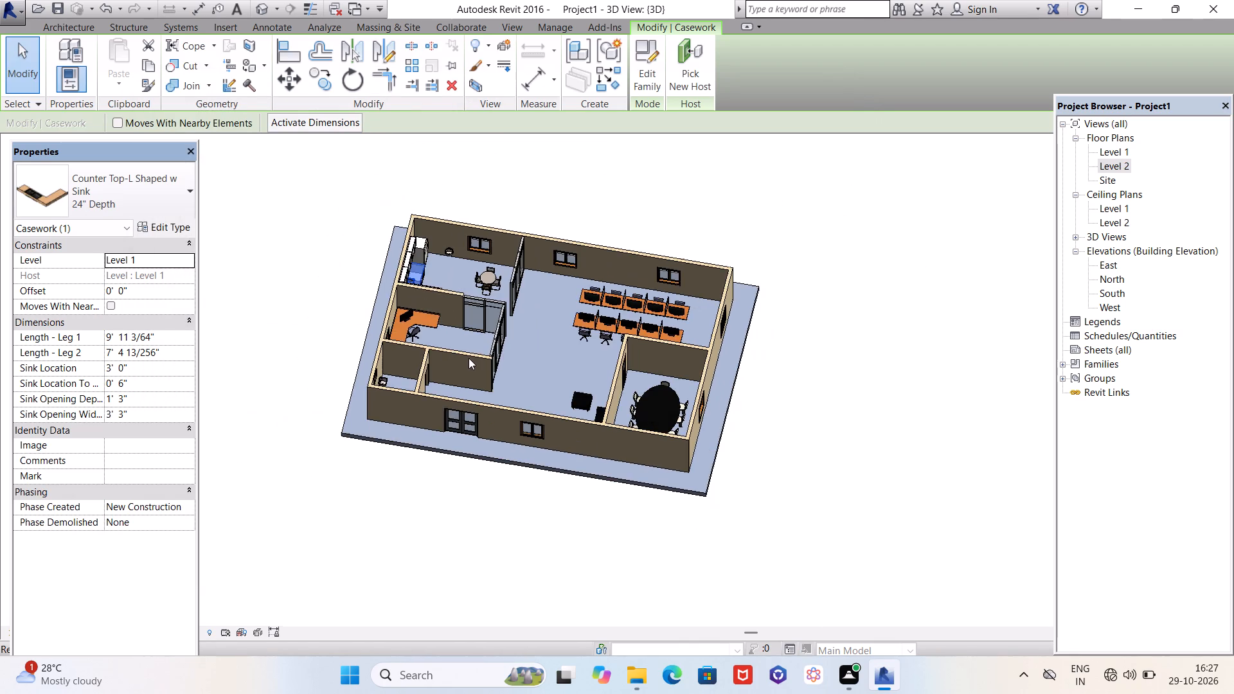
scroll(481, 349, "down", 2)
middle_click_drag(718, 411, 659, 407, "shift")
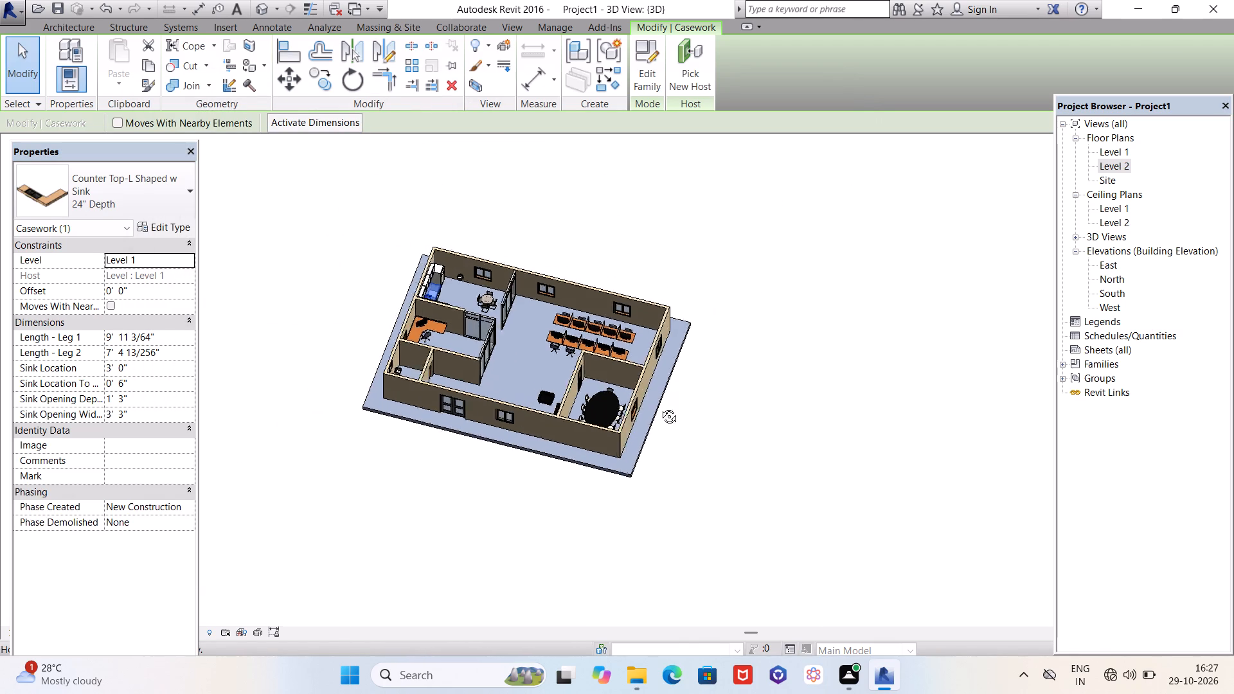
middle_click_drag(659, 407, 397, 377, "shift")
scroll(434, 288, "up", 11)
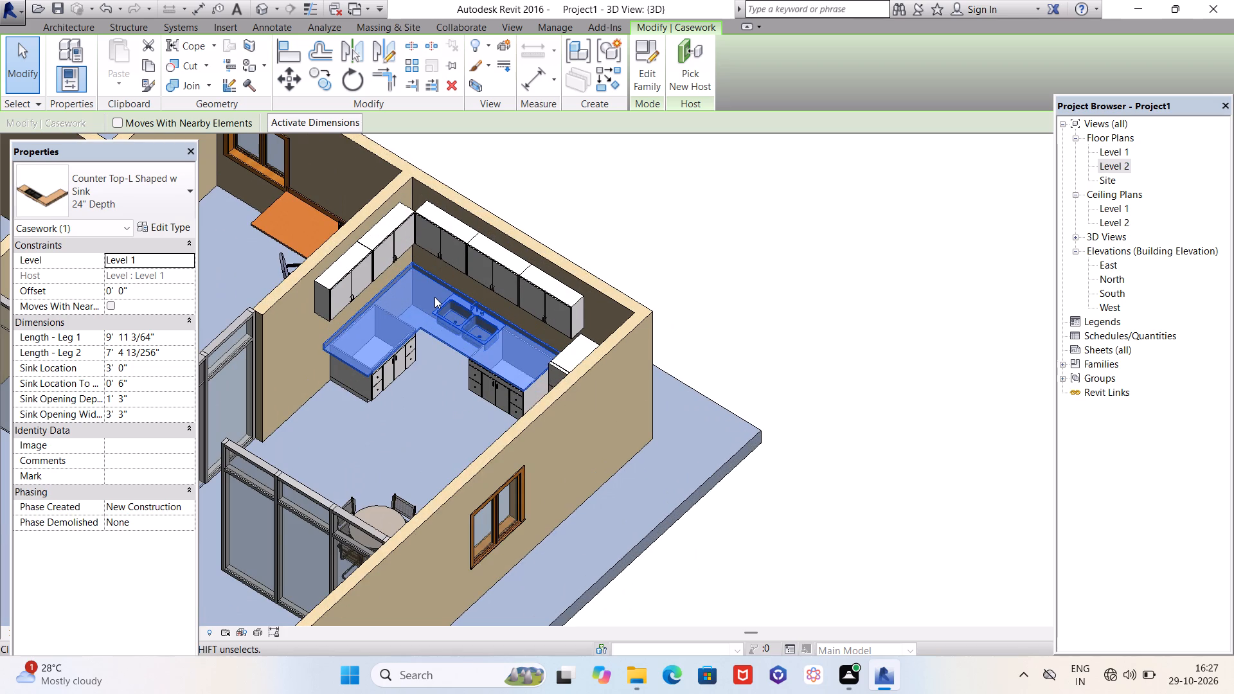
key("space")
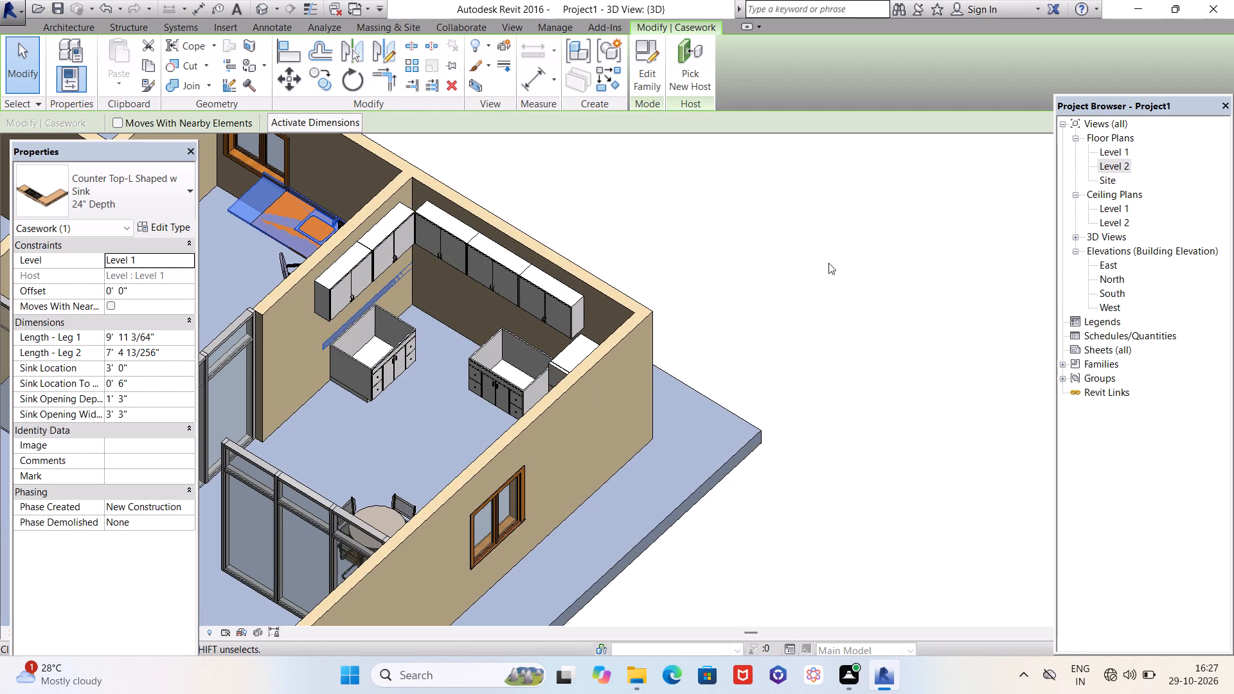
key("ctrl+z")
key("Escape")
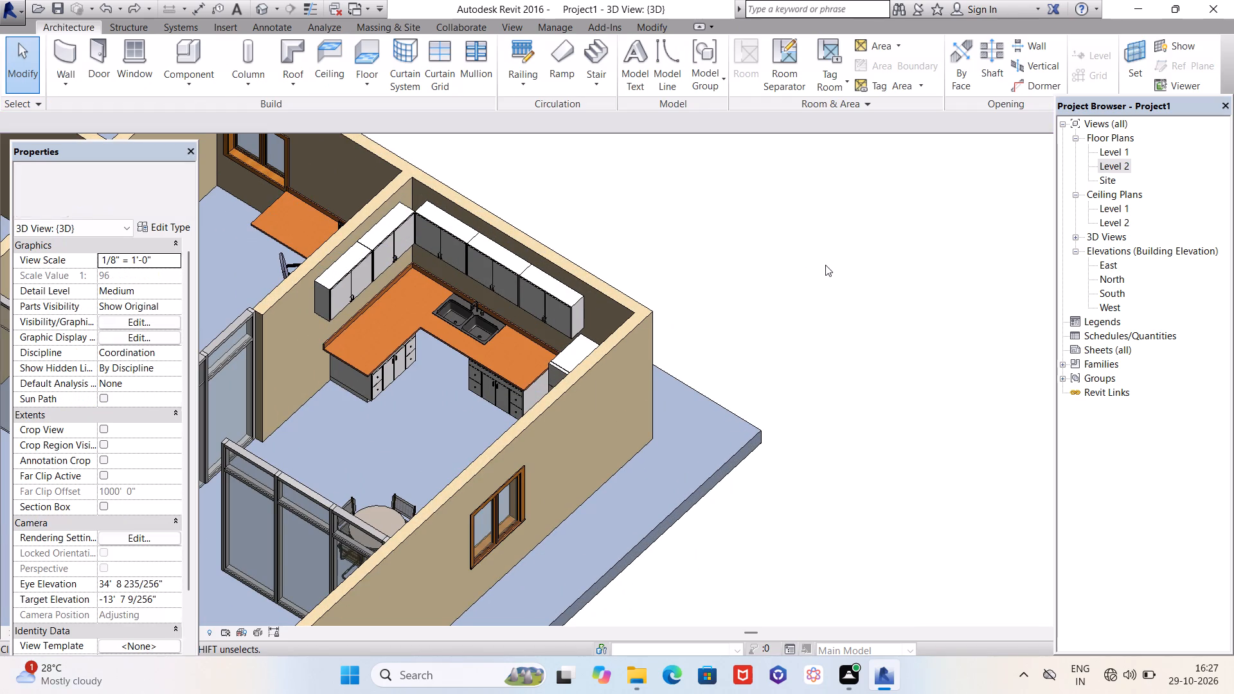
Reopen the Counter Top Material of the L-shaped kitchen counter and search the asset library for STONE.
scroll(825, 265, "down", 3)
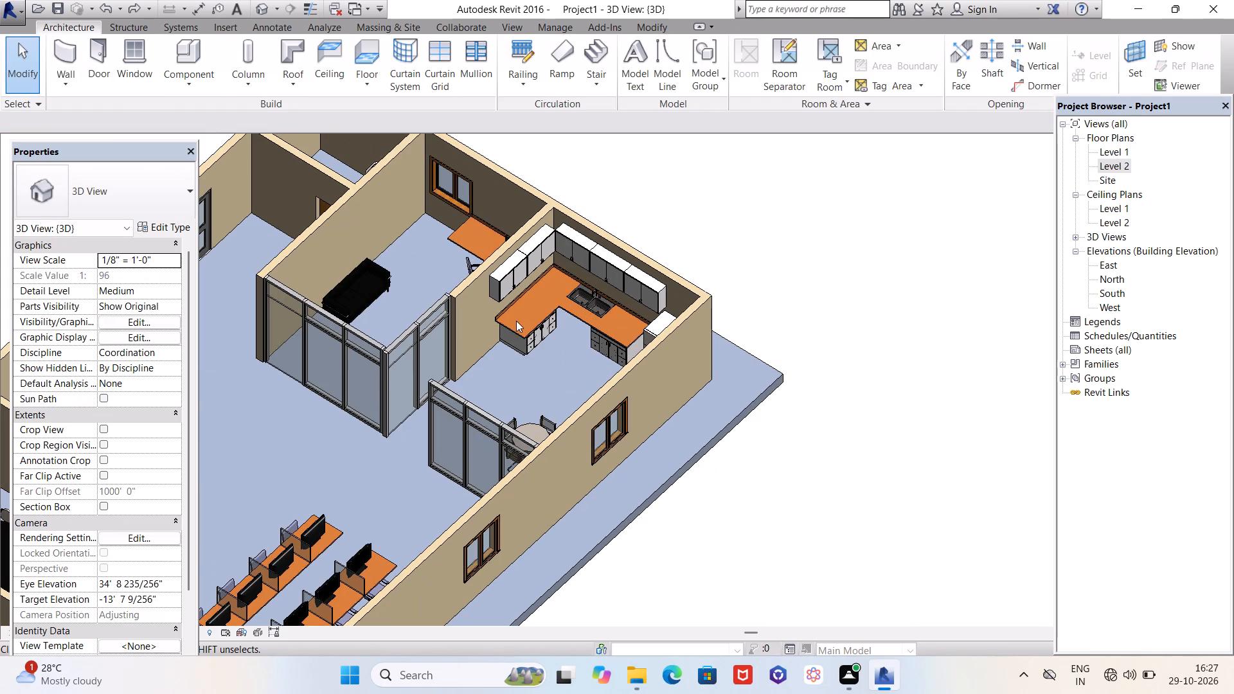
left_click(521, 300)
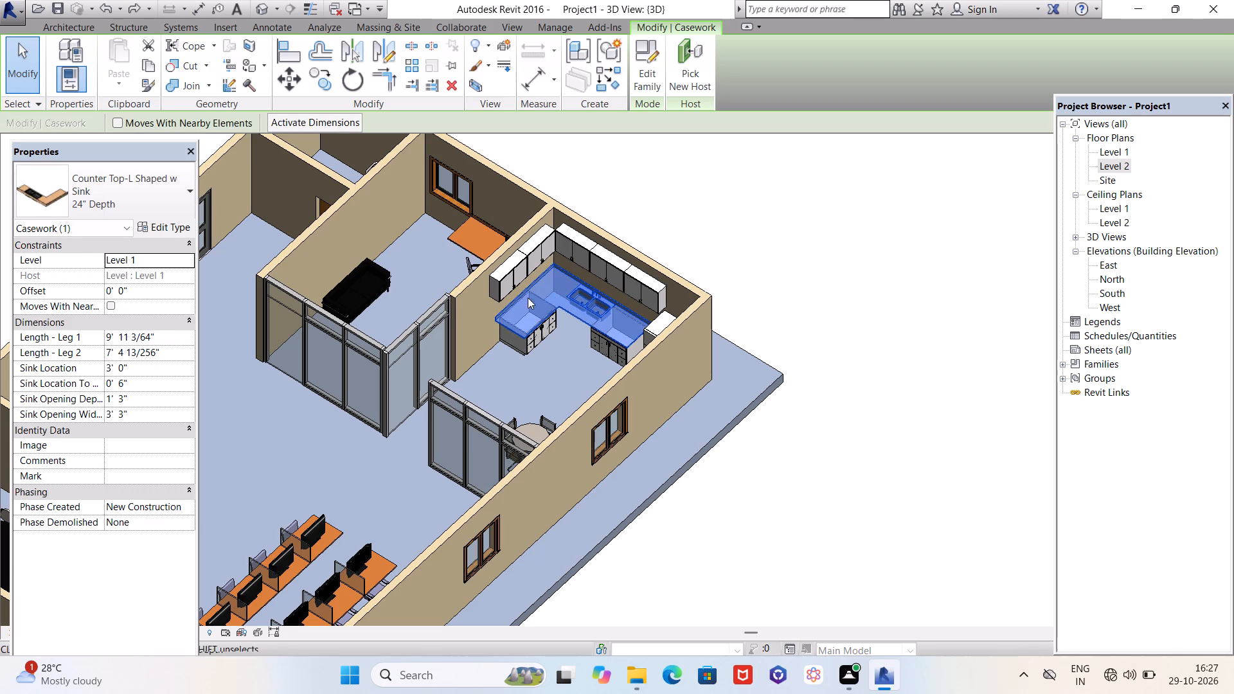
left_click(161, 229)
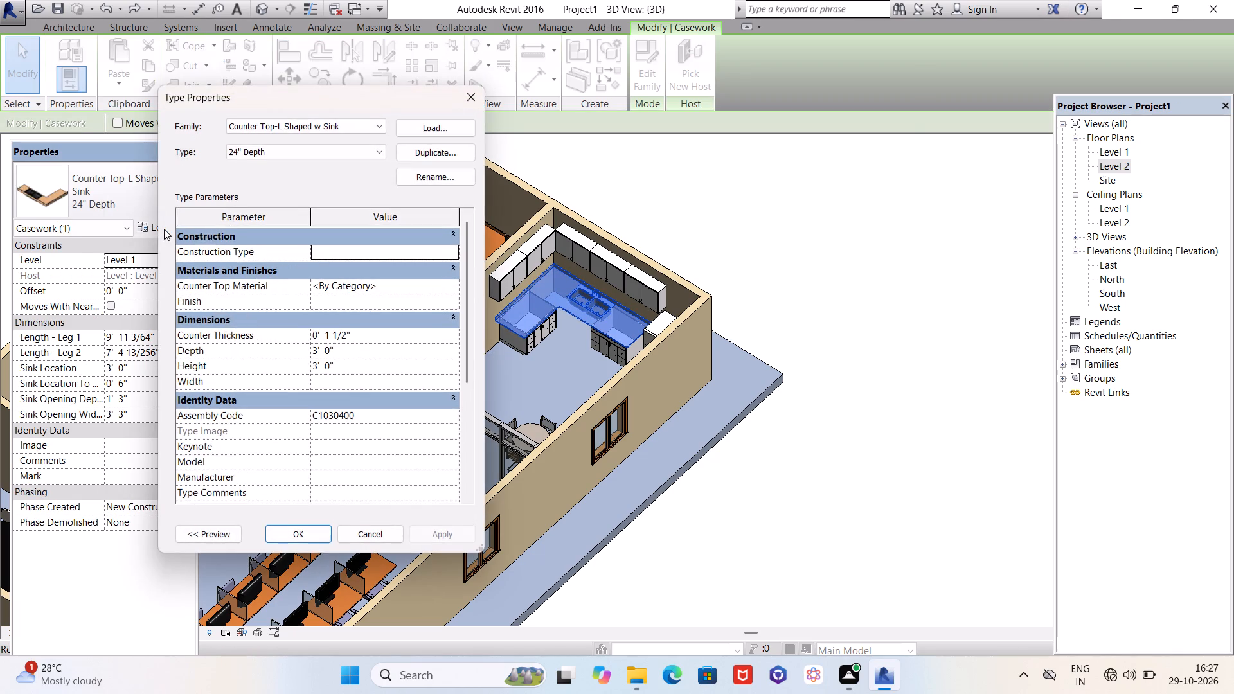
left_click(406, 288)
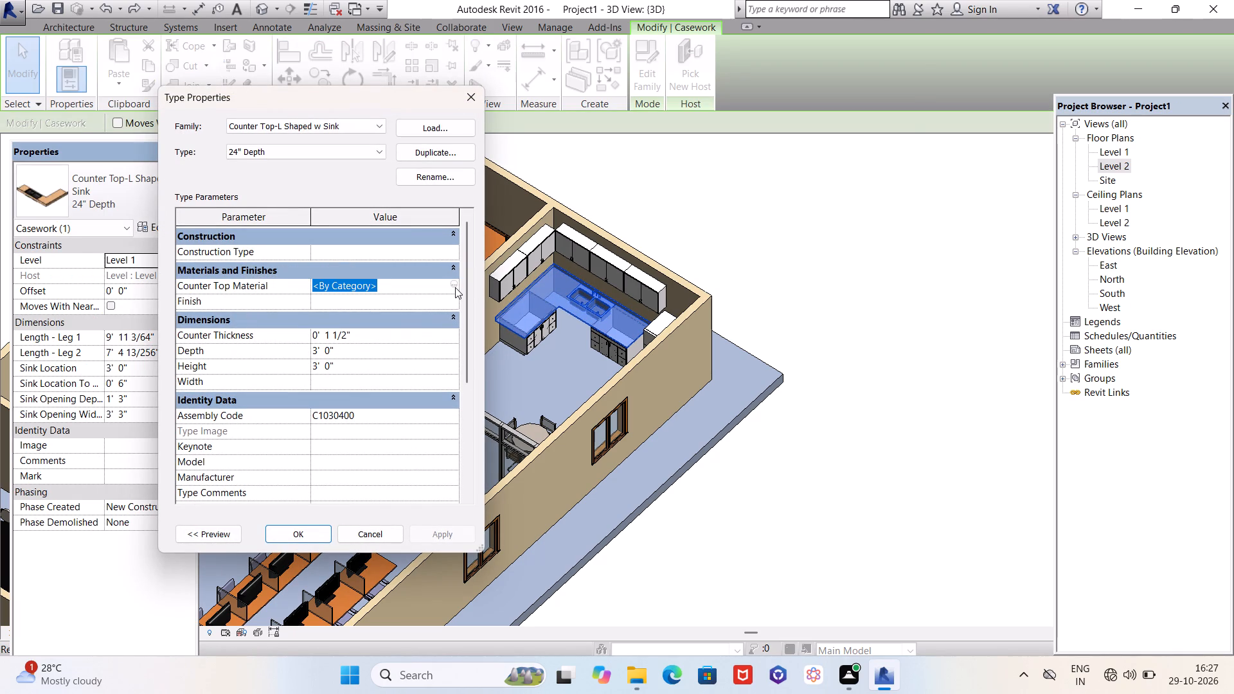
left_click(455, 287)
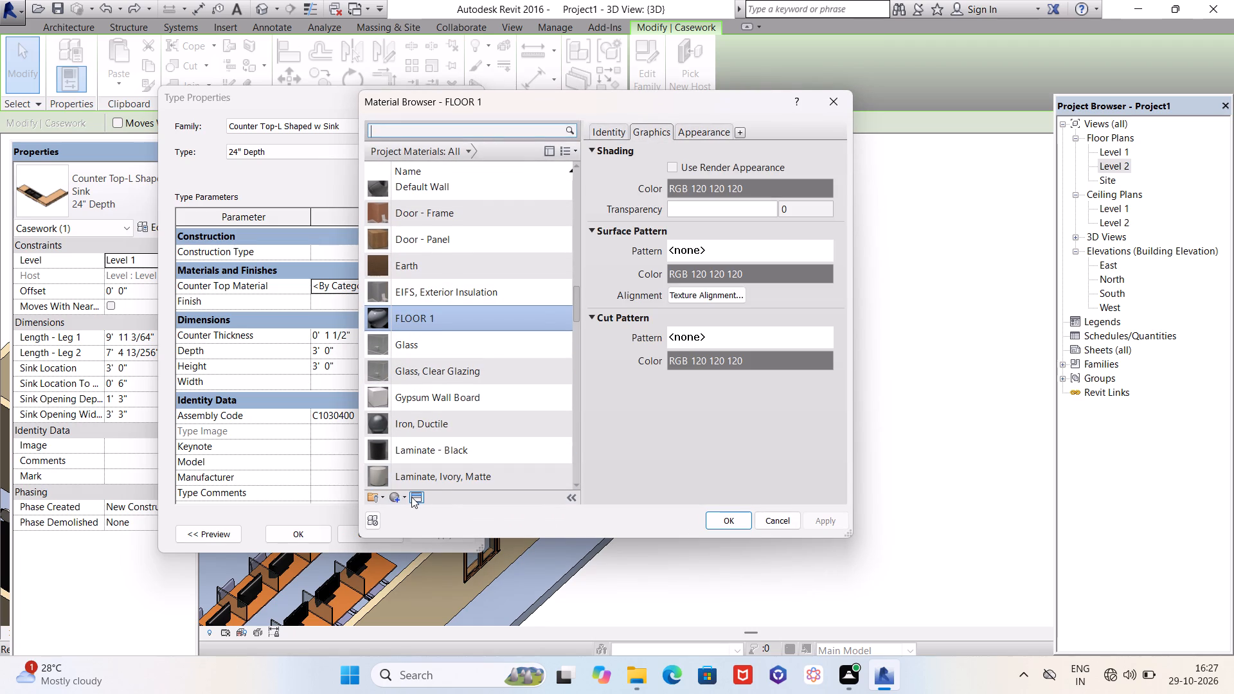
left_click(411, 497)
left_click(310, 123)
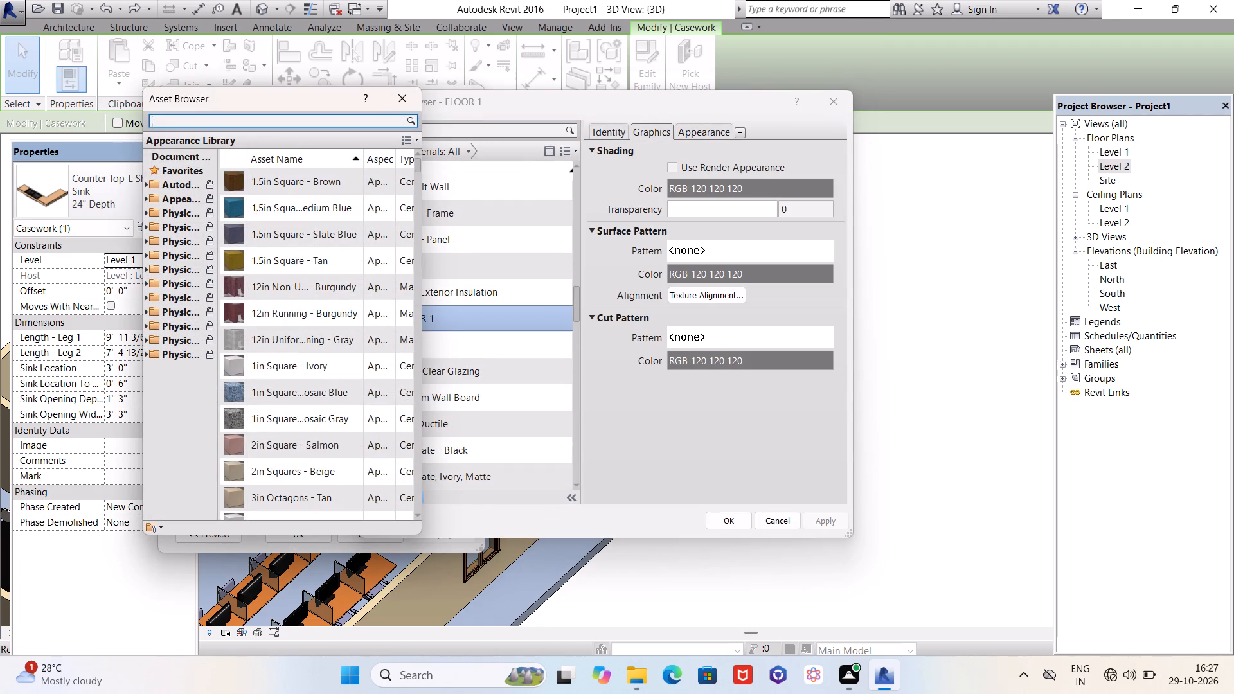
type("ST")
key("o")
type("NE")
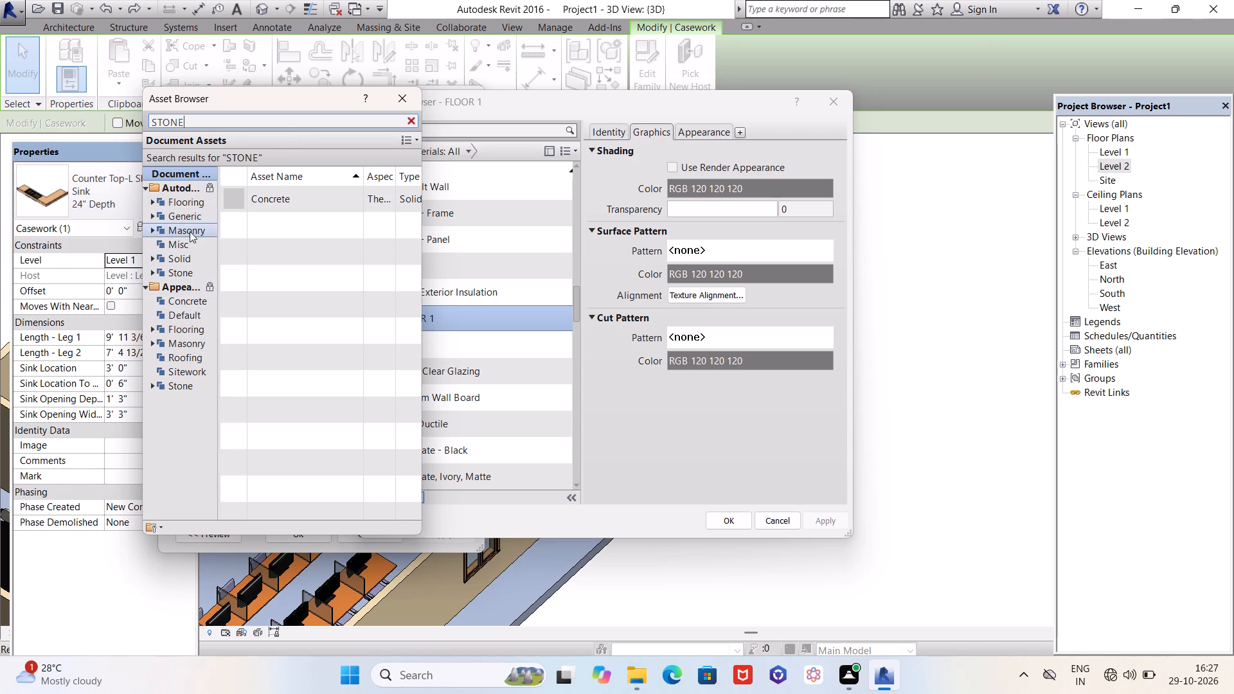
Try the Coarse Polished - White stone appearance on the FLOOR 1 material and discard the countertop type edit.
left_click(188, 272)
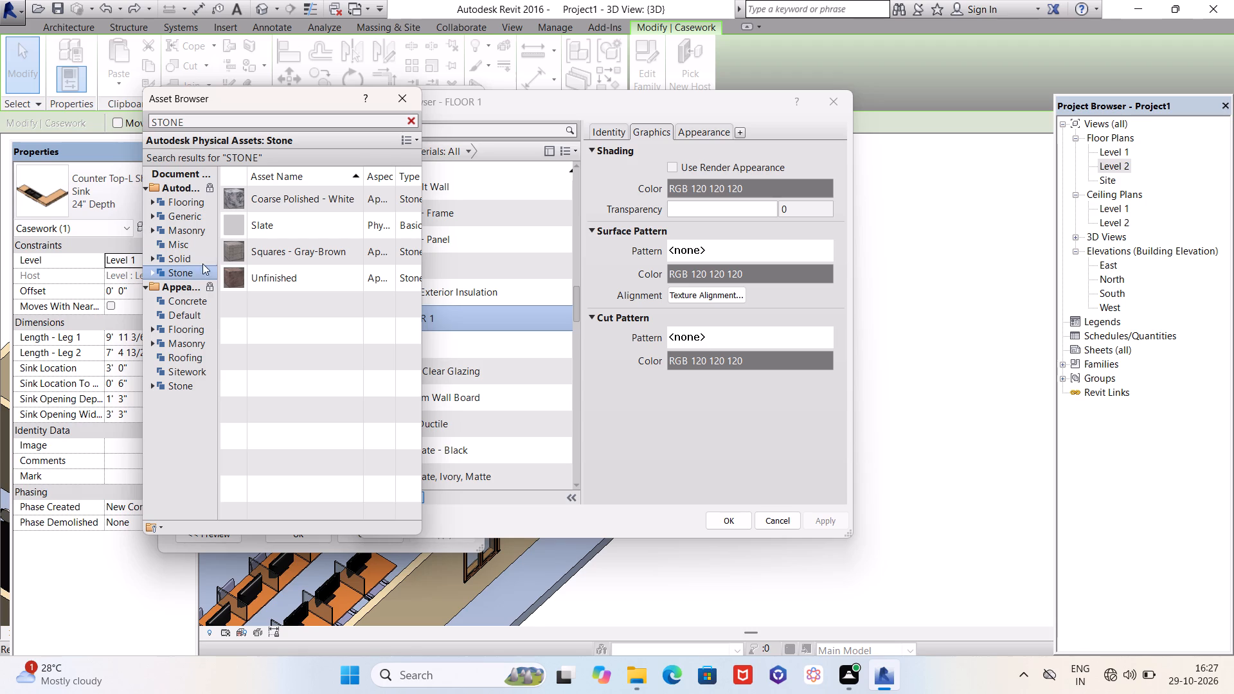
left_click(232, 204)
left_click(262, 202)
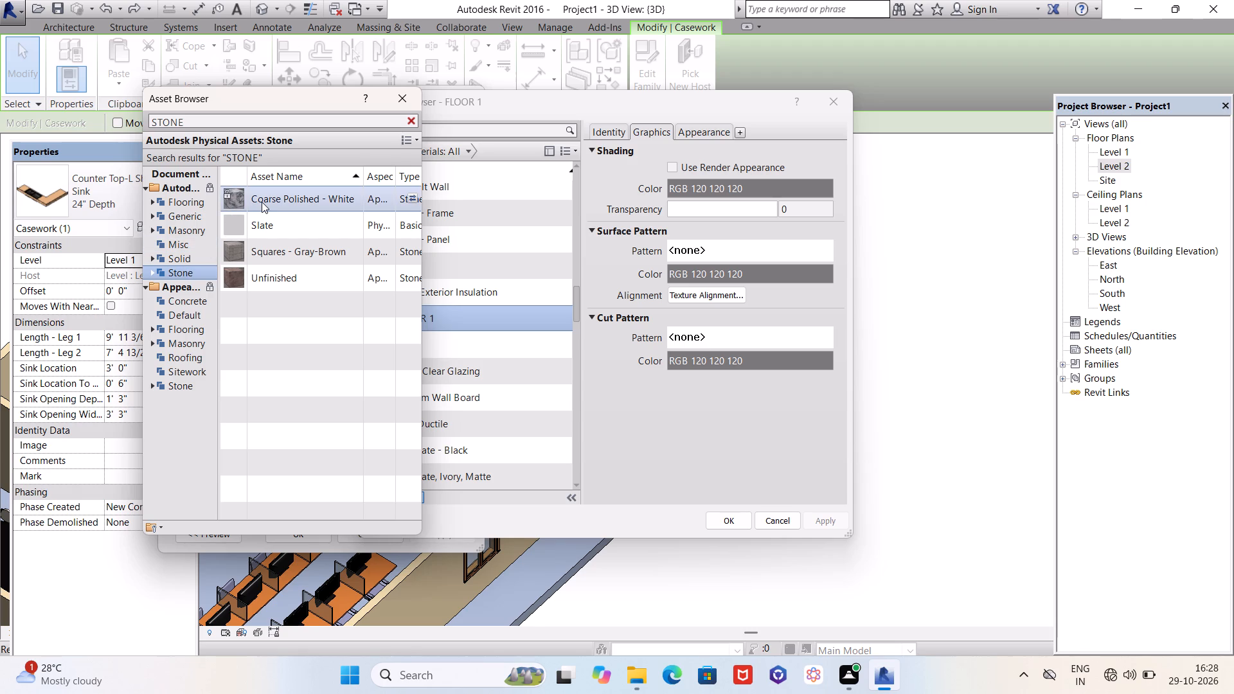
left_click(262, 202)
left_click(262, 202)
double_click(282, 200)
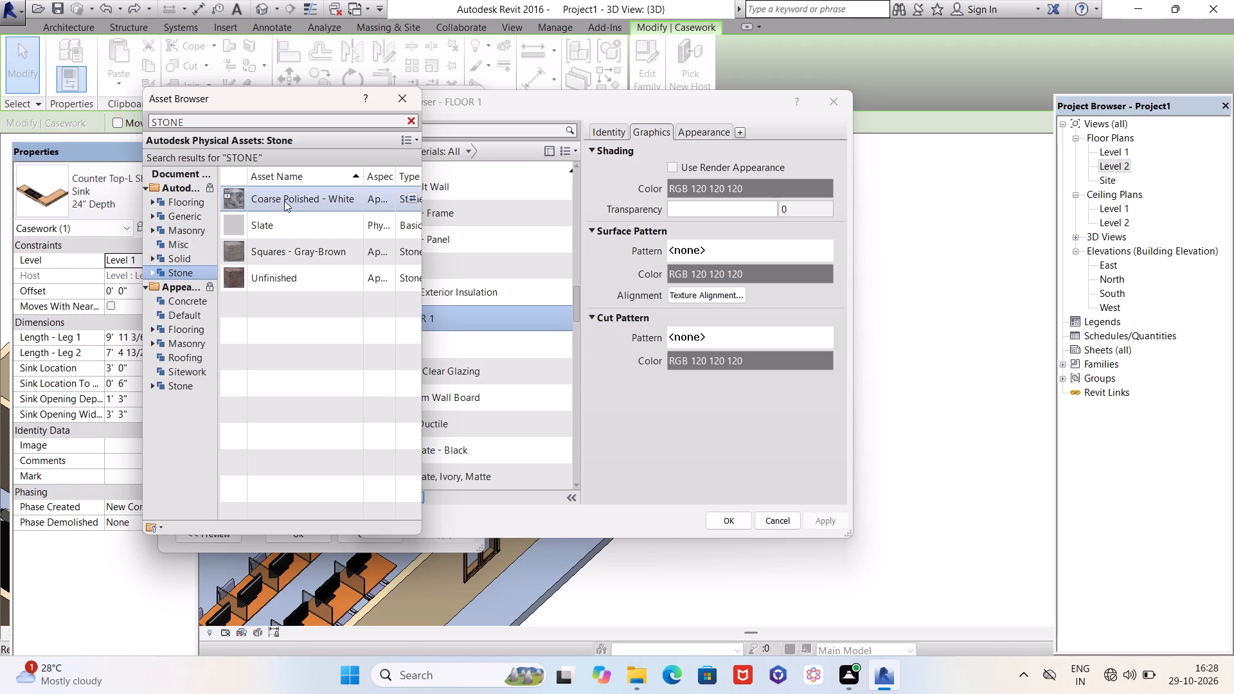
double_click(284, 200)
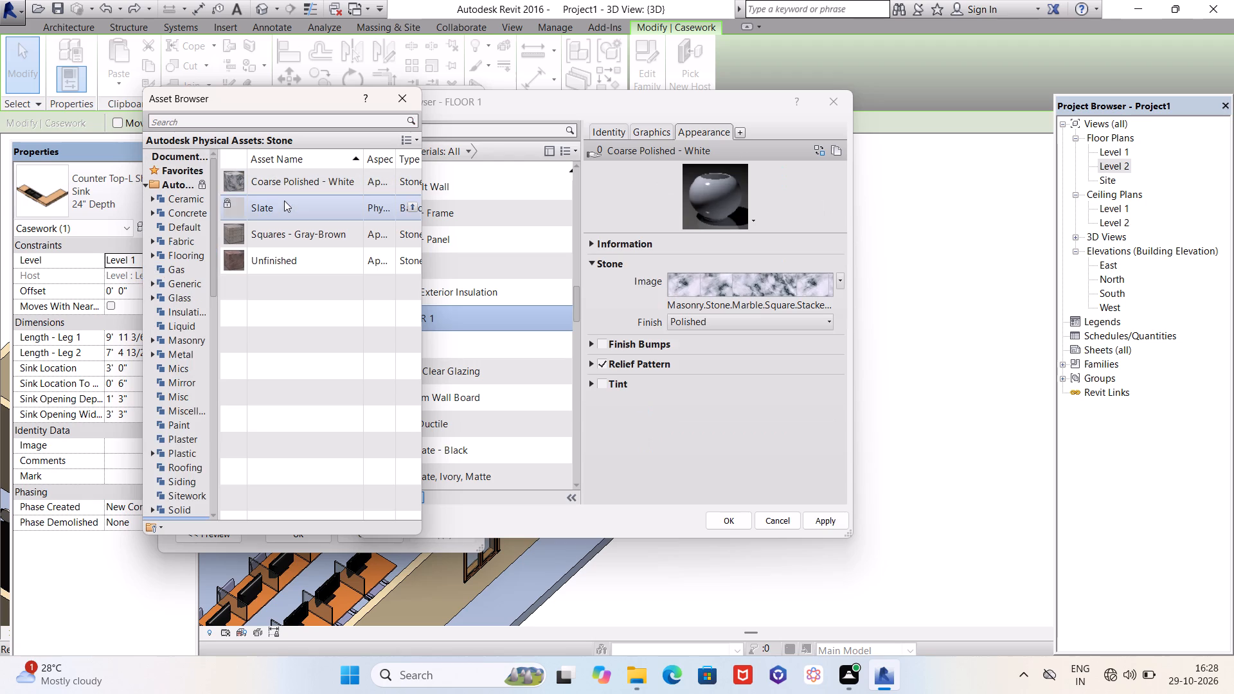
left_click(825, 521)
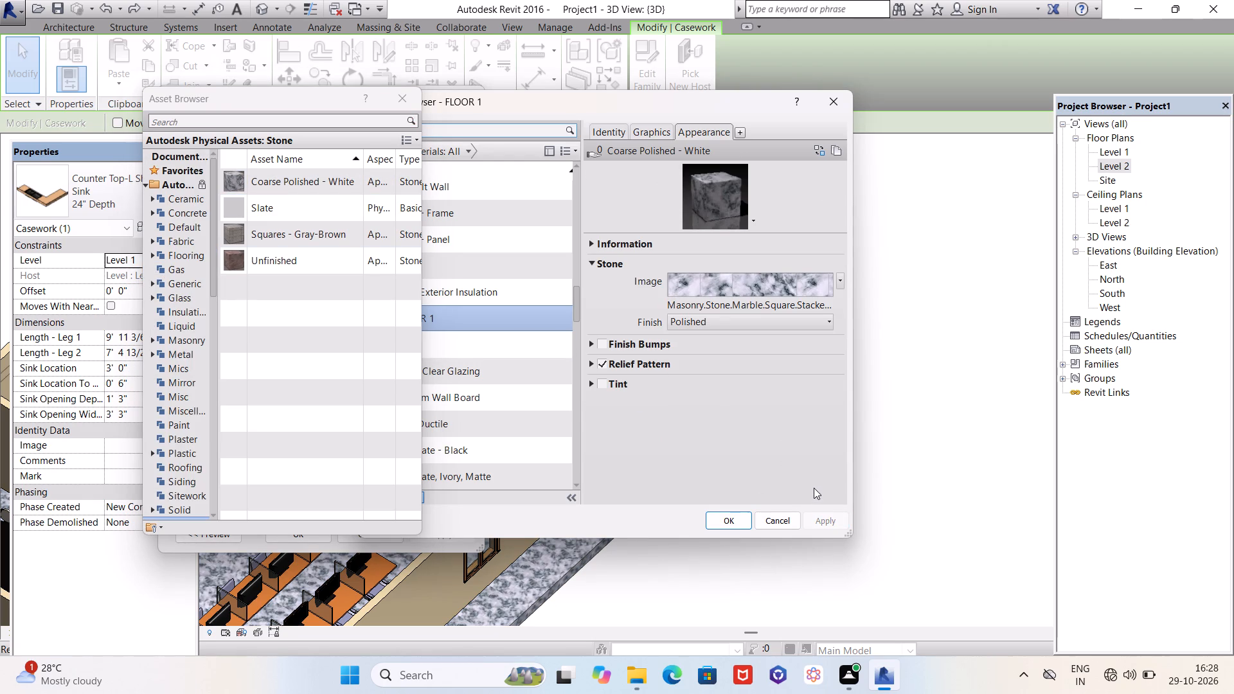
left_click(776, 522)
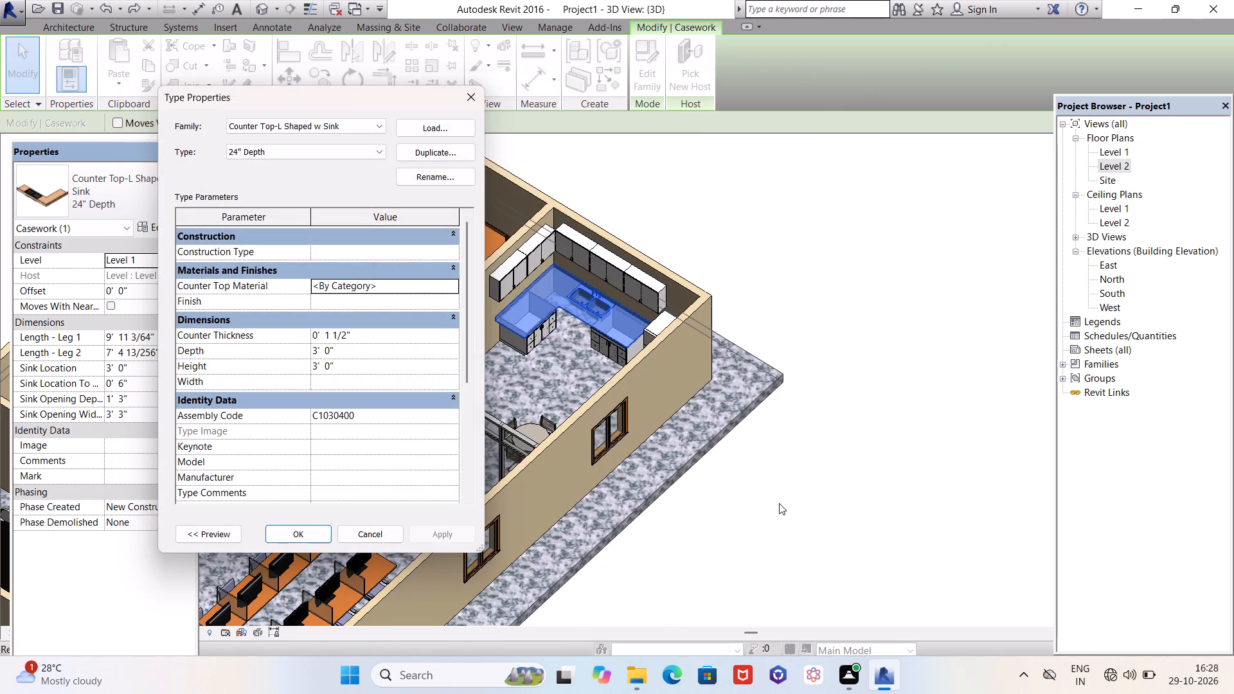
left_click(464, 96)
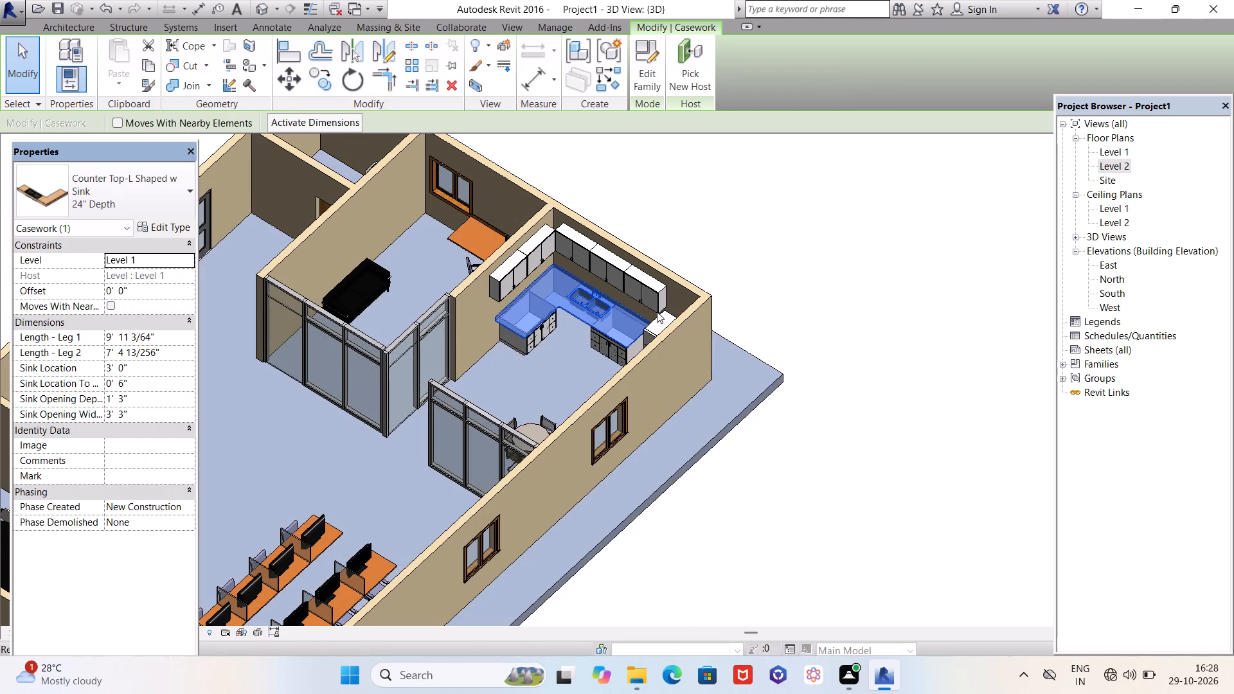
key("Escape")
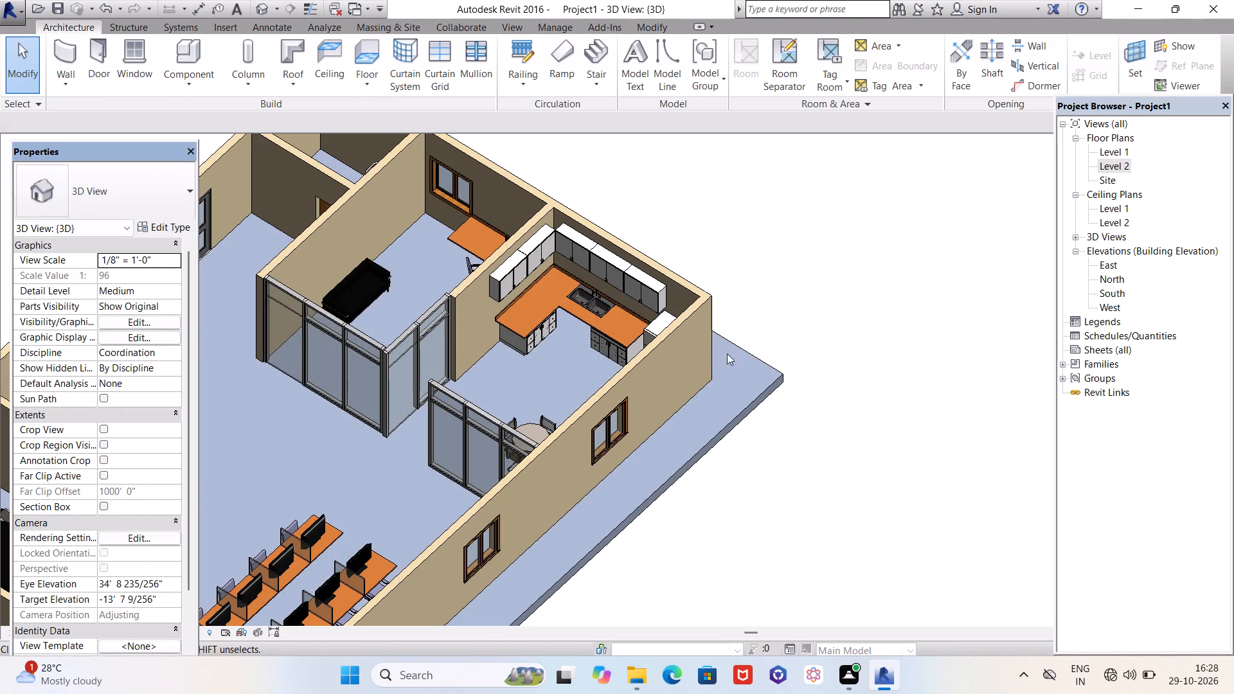
Examine the furnished office interior from several angles, including the meeting room, workstations and kitchen.
scroll(851, 336, "down", 5)
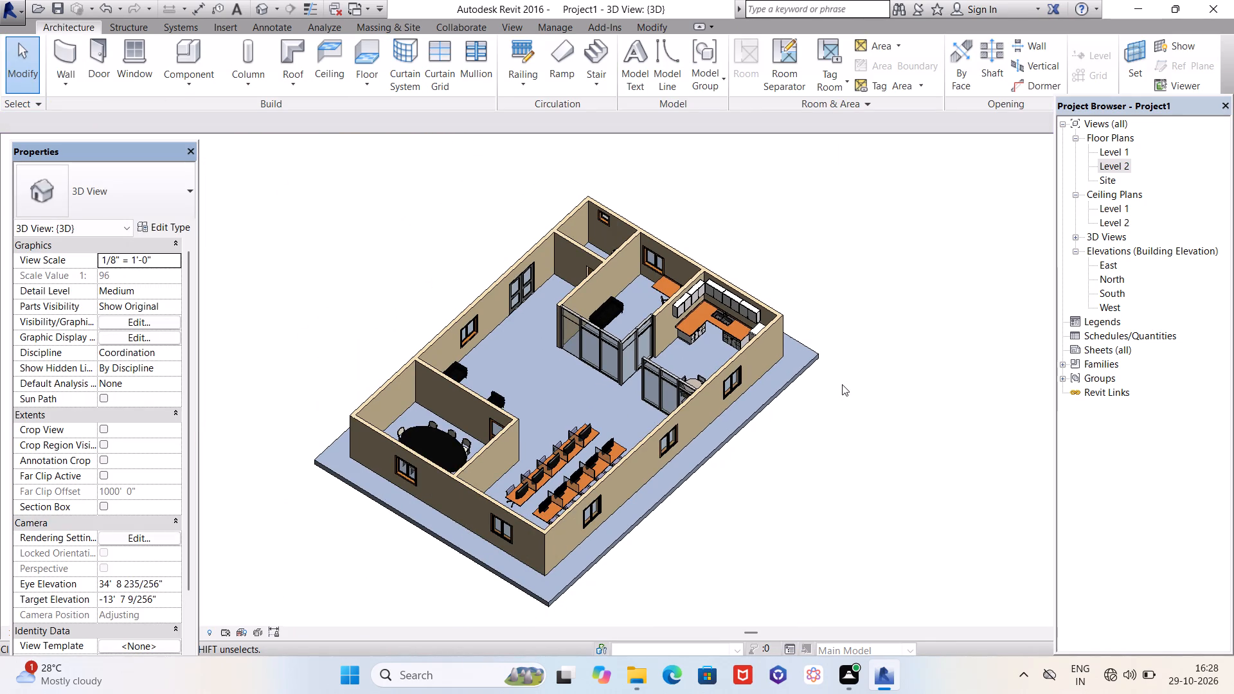
middle_click_drag(843, 384, 730, 361, "shift")
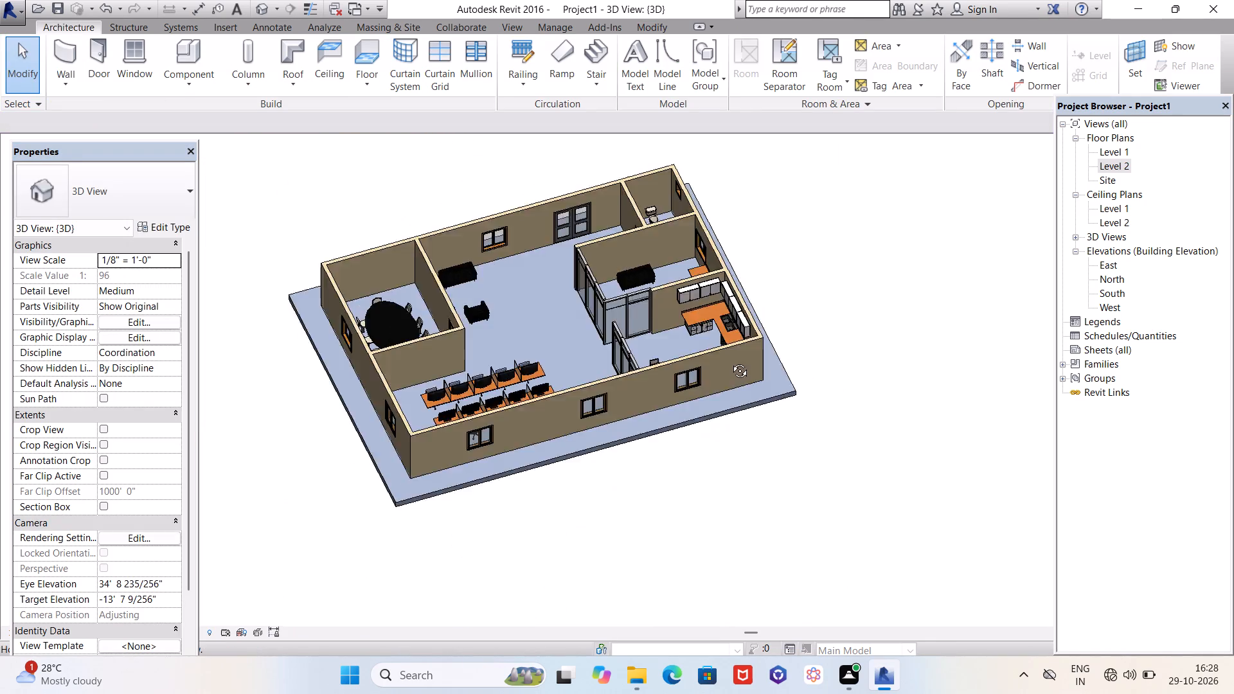
middle_click_drag(730, 361, 689, 326, "shift")
scroll(397, 181, "up", 4)
scroll(551, 173, "up", 1)
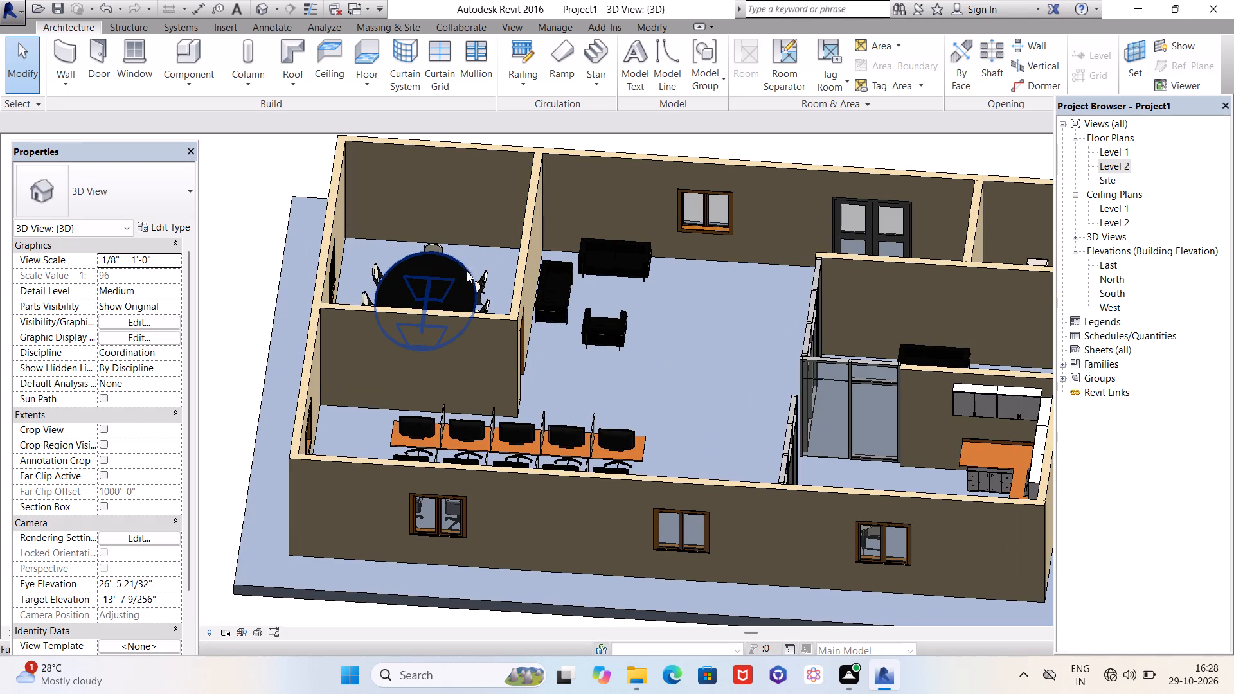
scroll(427, 288, "down", 2)
middle_click_drag(480, 273, 610, 303, "shift")
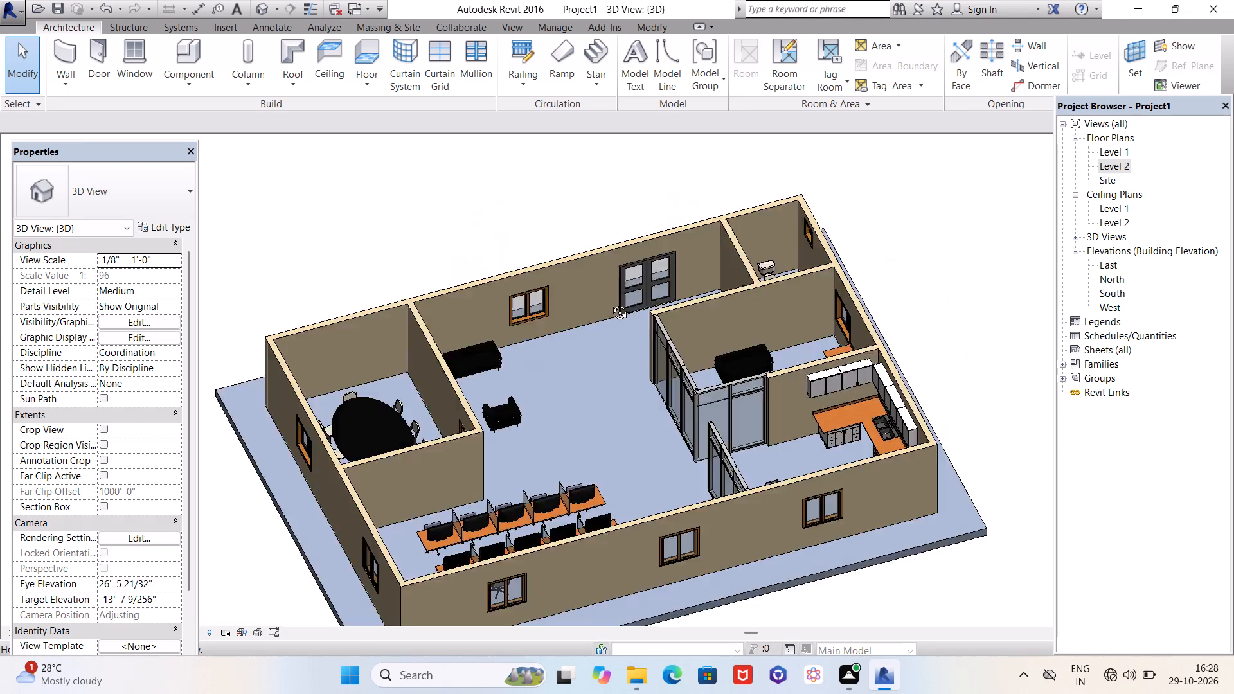
Examine the whole furnished office building in the 3D view from above and from several sides.
middle_click_drag(610, 303, 751, 295, "shift")
scroll(566, 232, "down", 6)
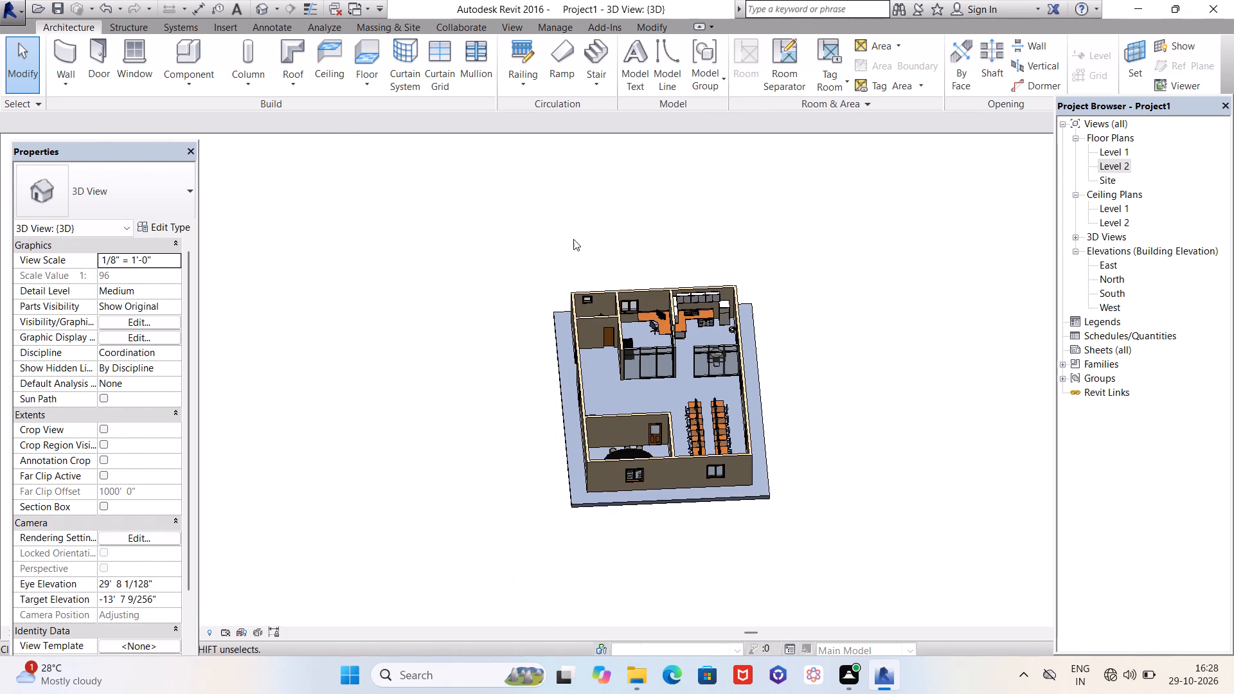
middle_click_drag(611, 271, 603, 389, "shift")
scroll(598, 317, "up", 5)
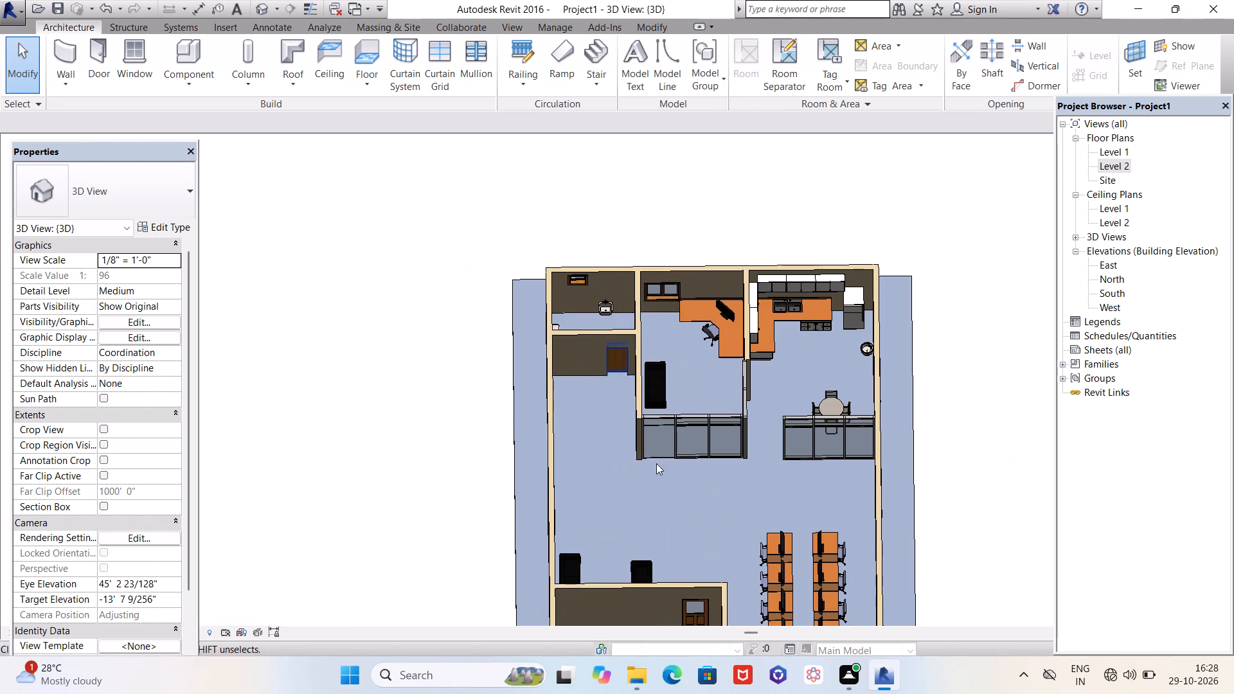
scroll(663, 478, "up", 5)
scroll(551, 398, "down", 4)
middle_click_drag(676, 454, 594, 431, "shift")
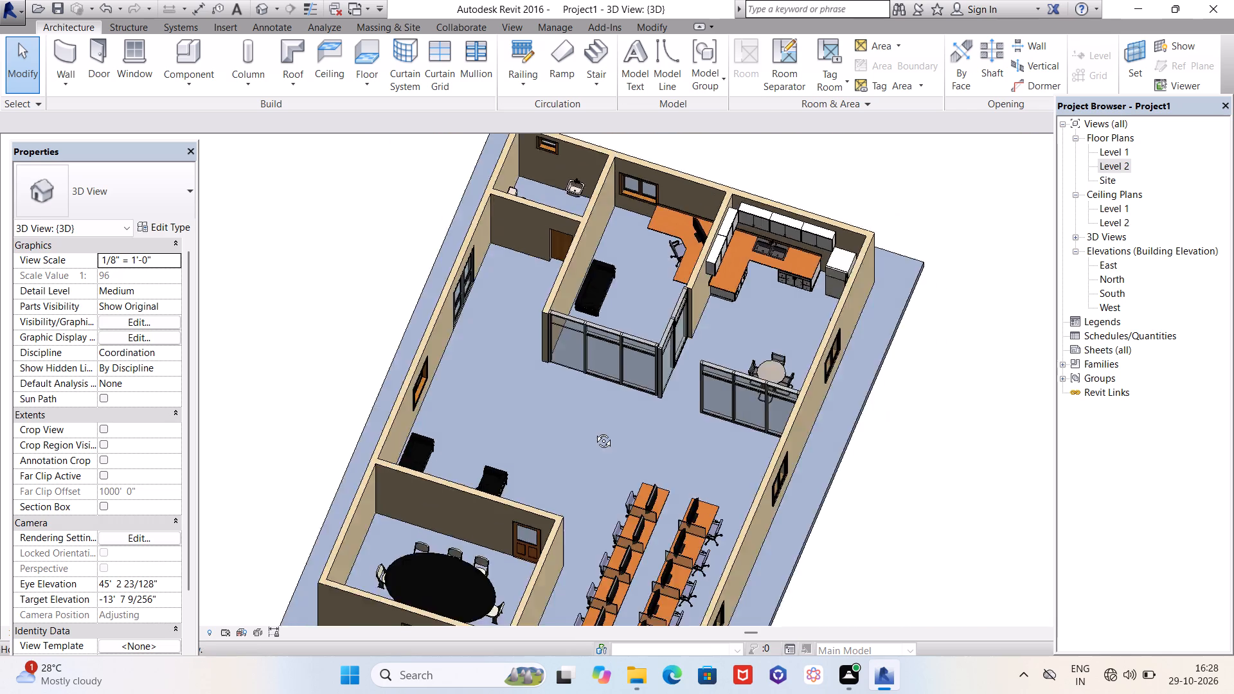
middle_click_drag(594, 431, 505, 399, "shift")
scroll(402, 257, "up", 5)
scroll(515, 342, "down", 4)
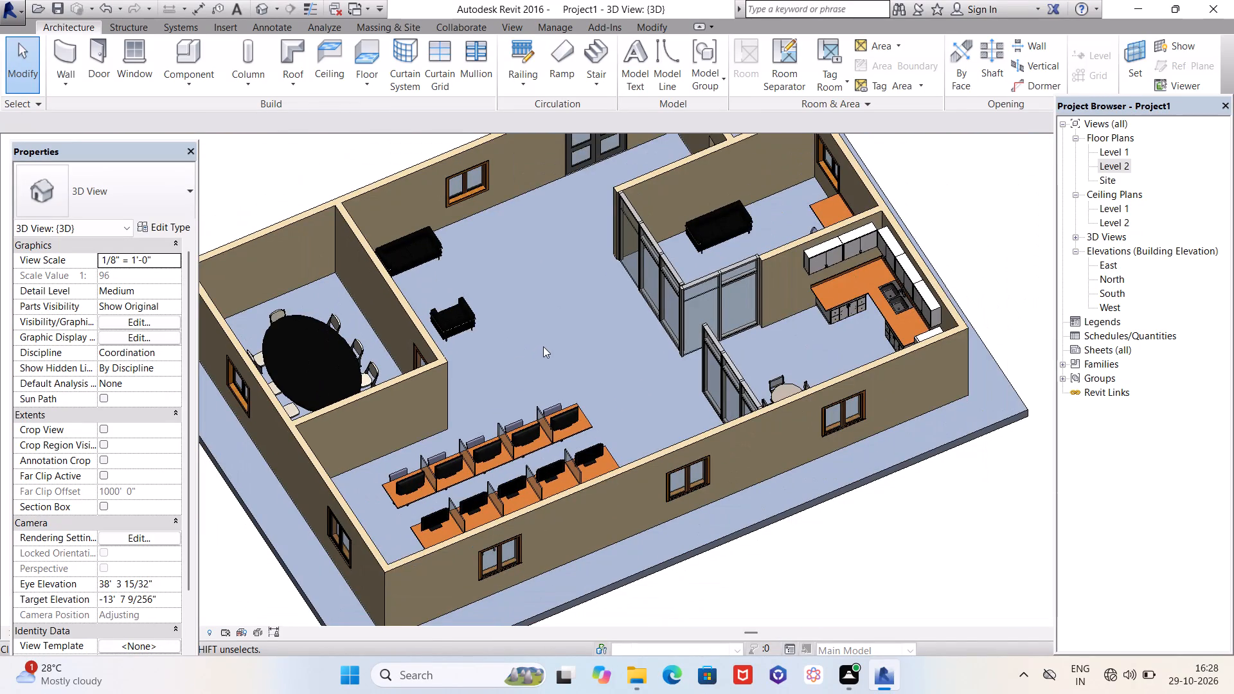
scroll(544, 341, "down", 3)
middle_click_drag(511, 328, 667, 253, "shift")
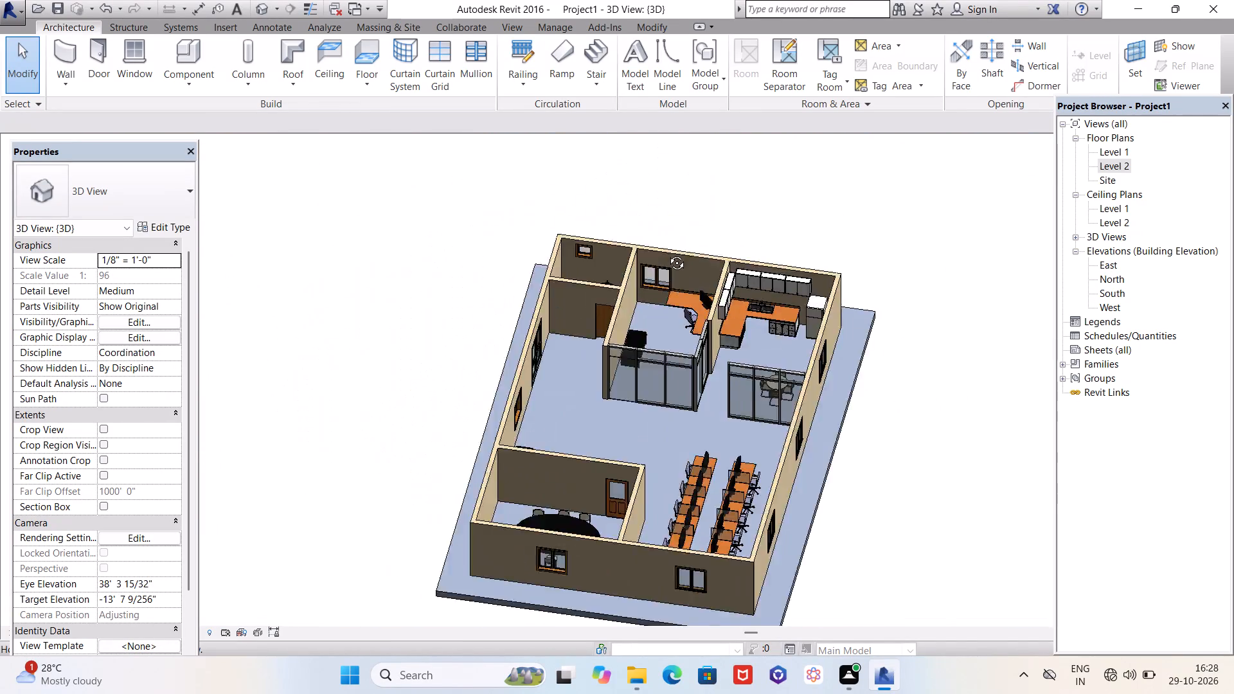
middle_click_drag(667, 253, 823, 188, "shift")
scroll(370, 302, "down", 3)
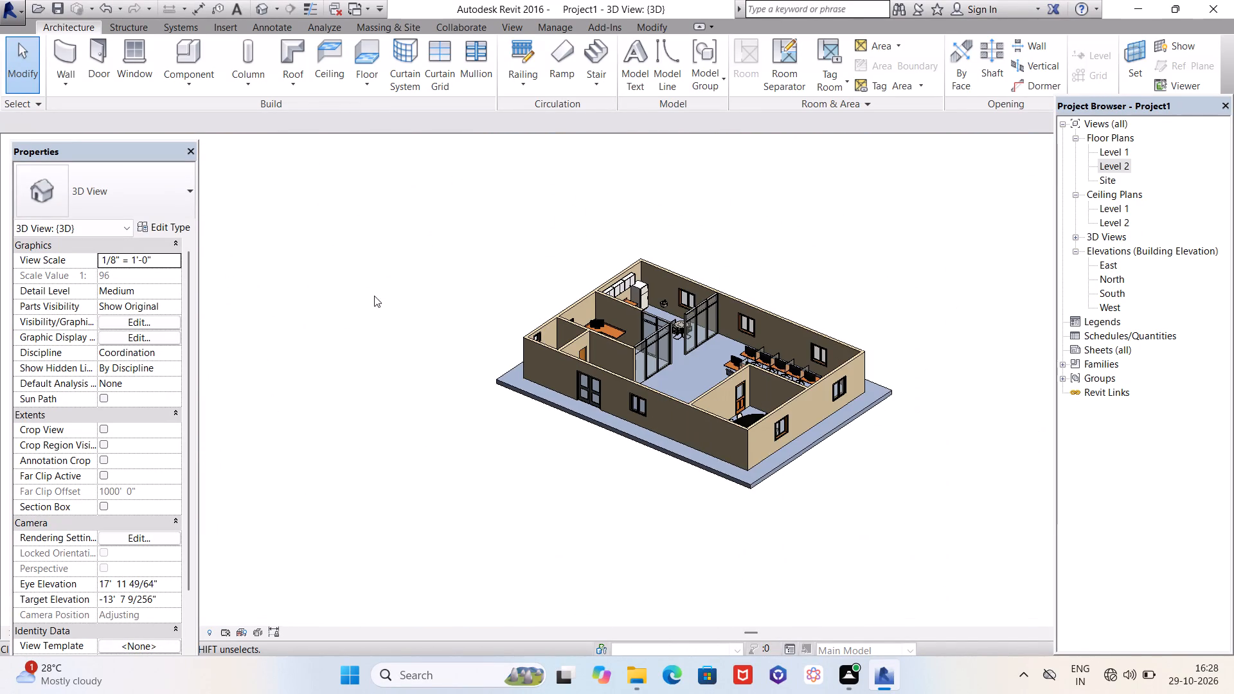
scroll(671, 286, "up", 9)
scroll(693, 307, "up", 1, "shift")
Examine the kitchen's wall cabinets and the L-shaped countertop with sink up close.
middle_click_drag(693, 307, 503, 319, "shift")
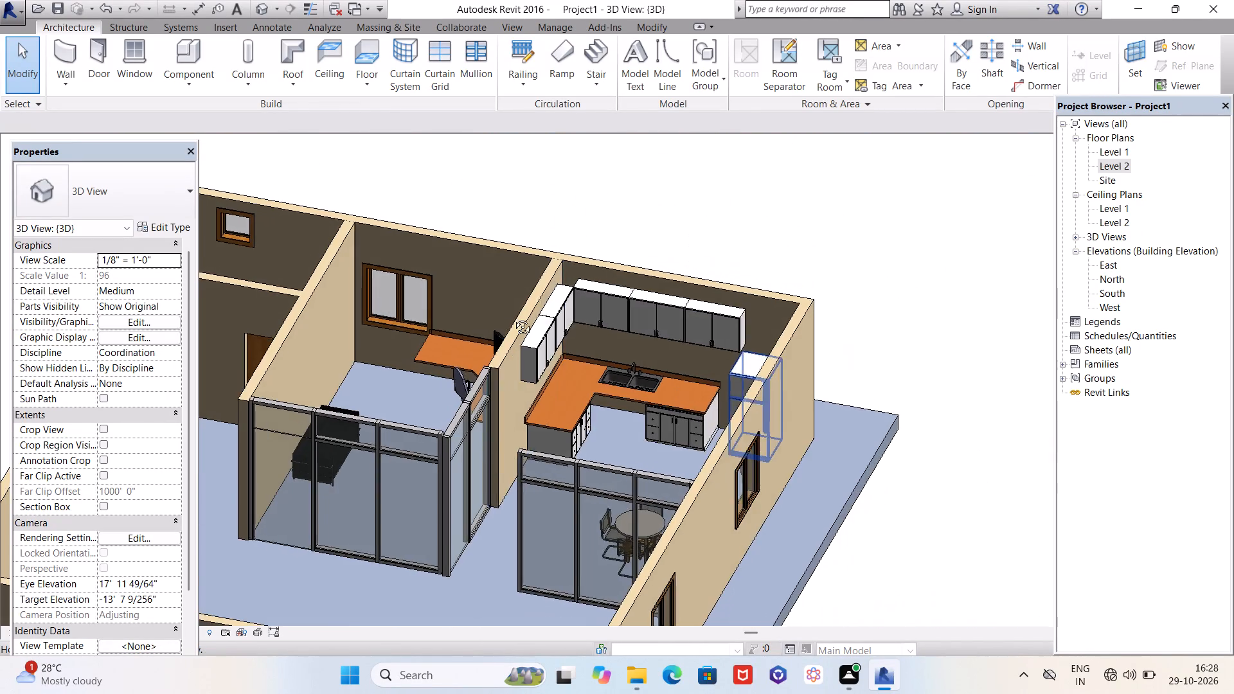
scroll(573, 319, "up", 9)
scroll(500, 301, "down", 4)
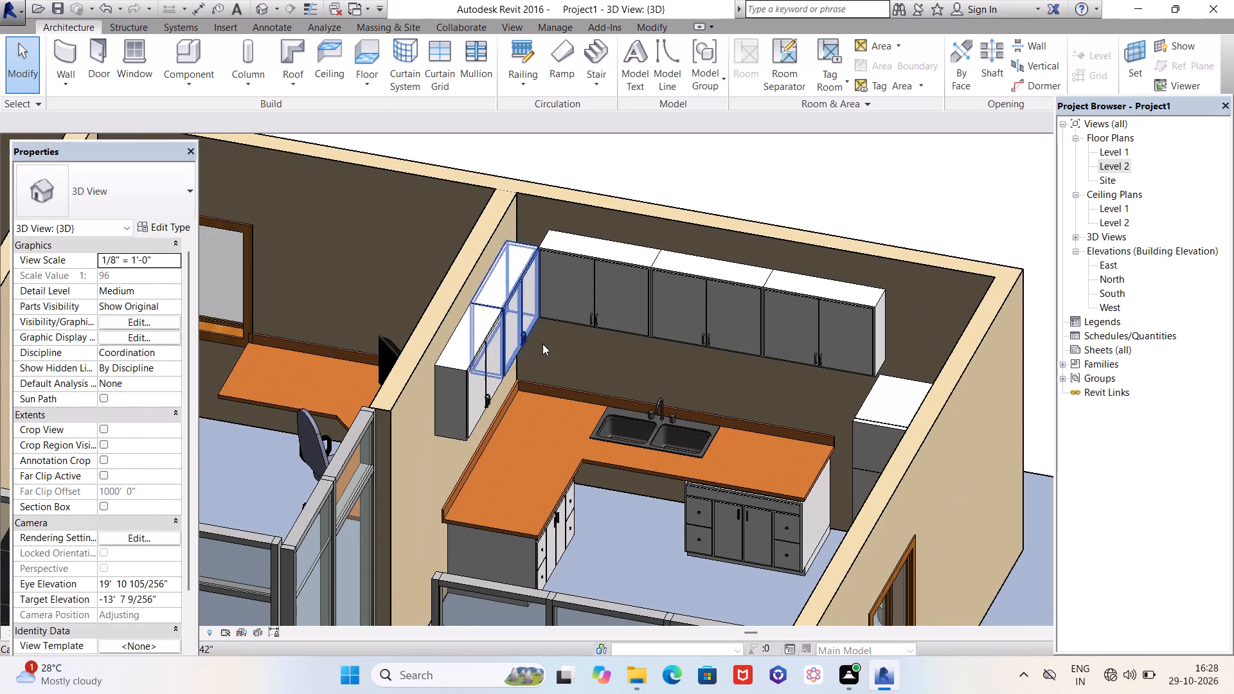
middle_click_drag(591, 404, 715, 365, "shift")
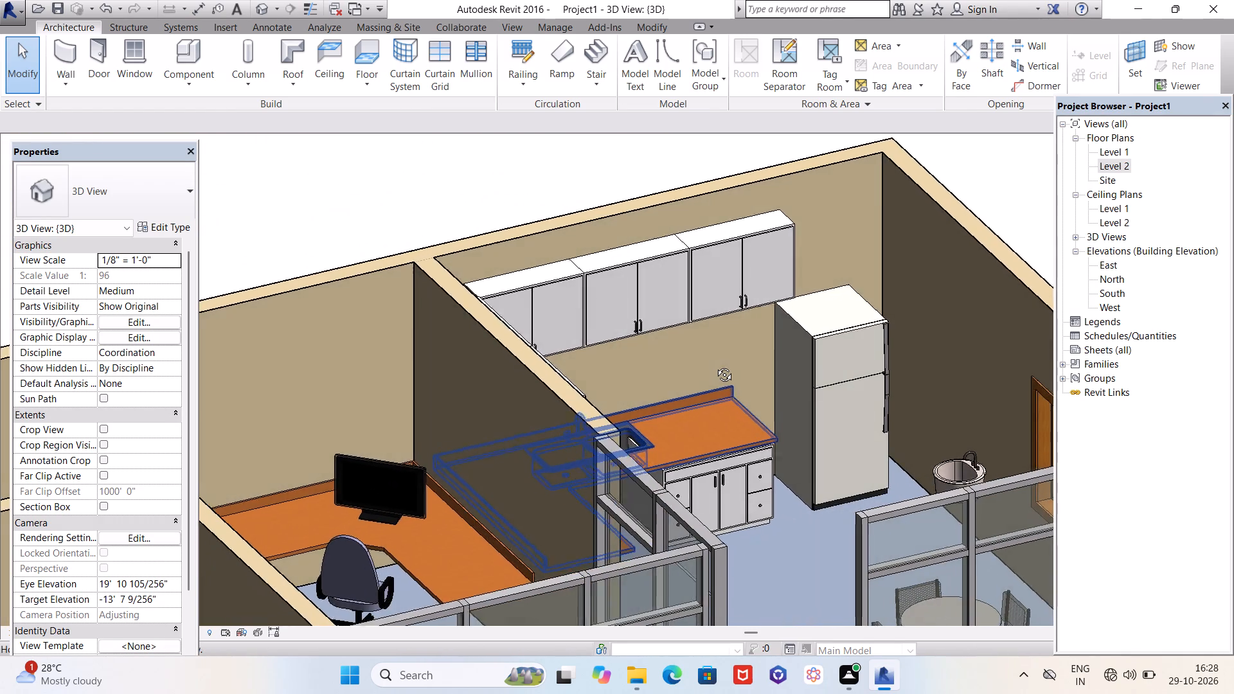
middle_click_drag(715, 365, 662, 353, "shift")
scroll(564, 305, "up", 4)
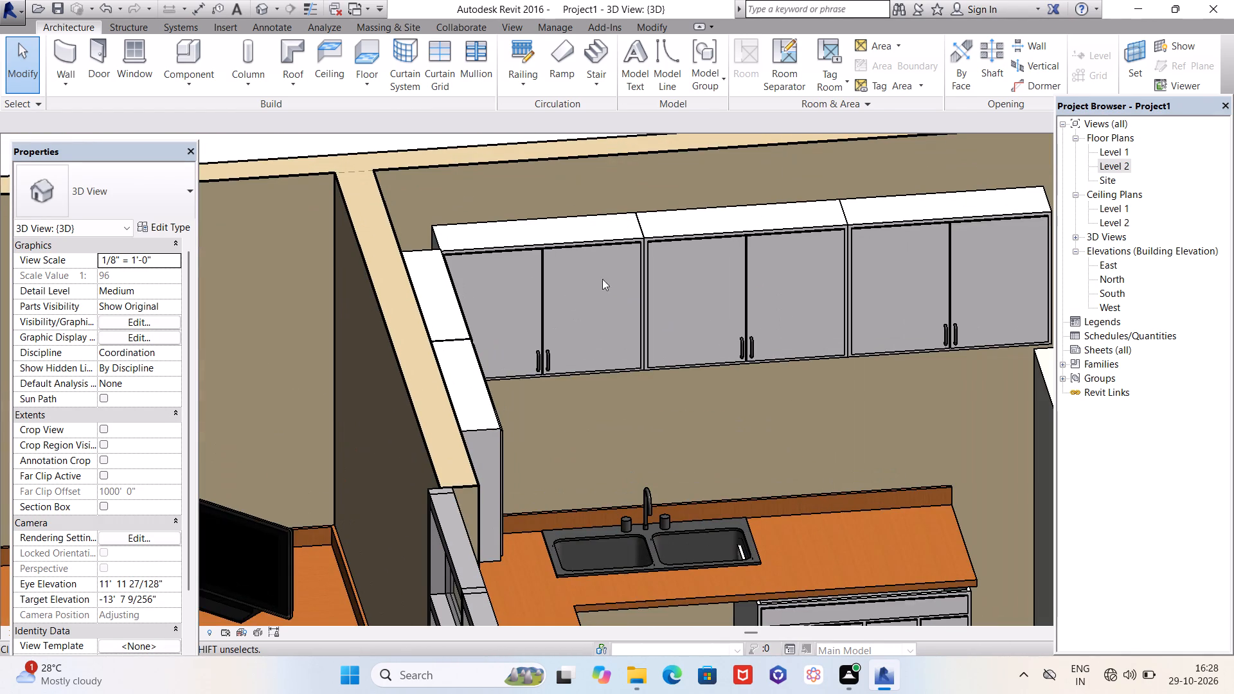
scroll(609, 276, "up", 8)
scroll(433, 373, "up", 4)
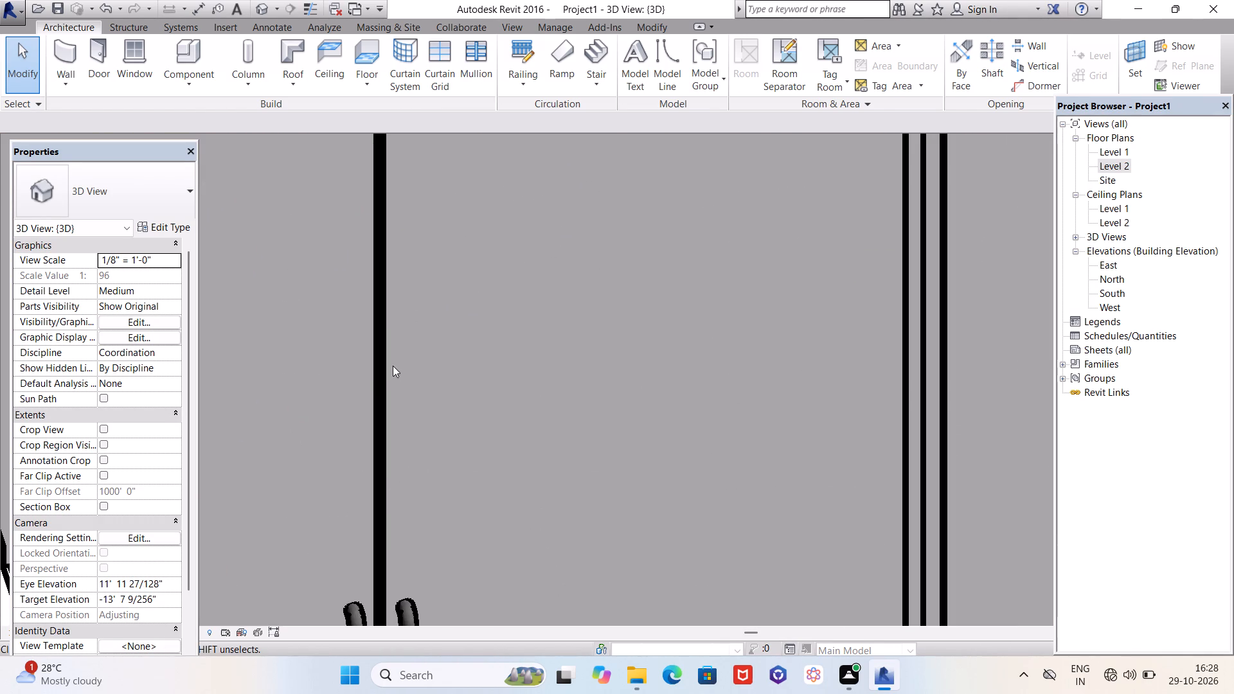
scroll(391, 366, "up", 9)
scroll(657, 377, "down", 3)
middle_click_drag(659, 377, 609, 381, "shift")
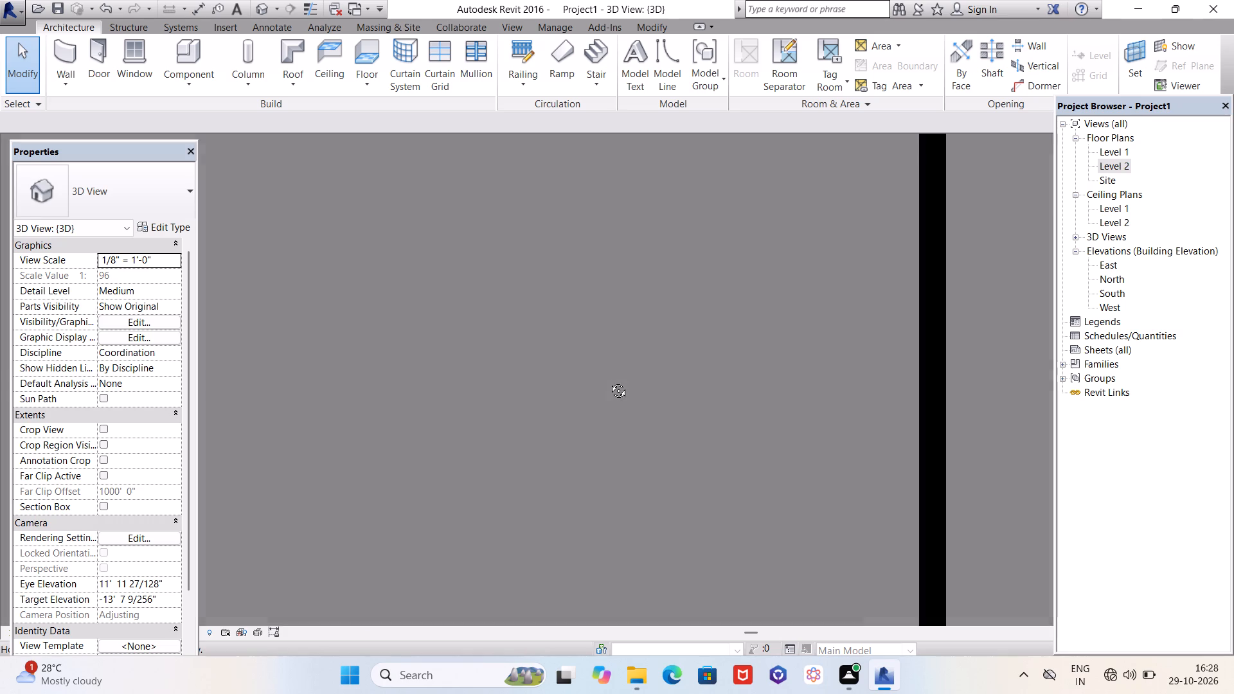
middle_click_drag(609, 381, 636, 385, "shift")
scroll(743, 380, "up", 14)
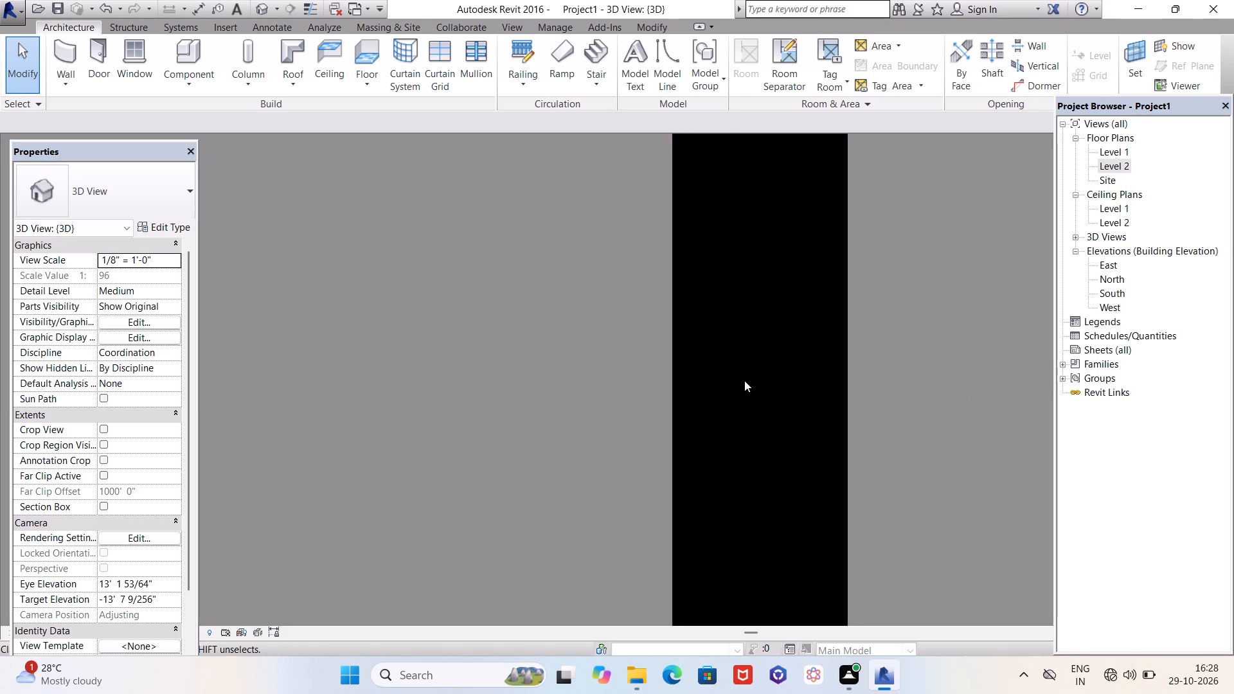
scroll(744, 380, "up", 2)
scroll(743, 378, "down", 20)
scroll(743, 378, "down", 10)
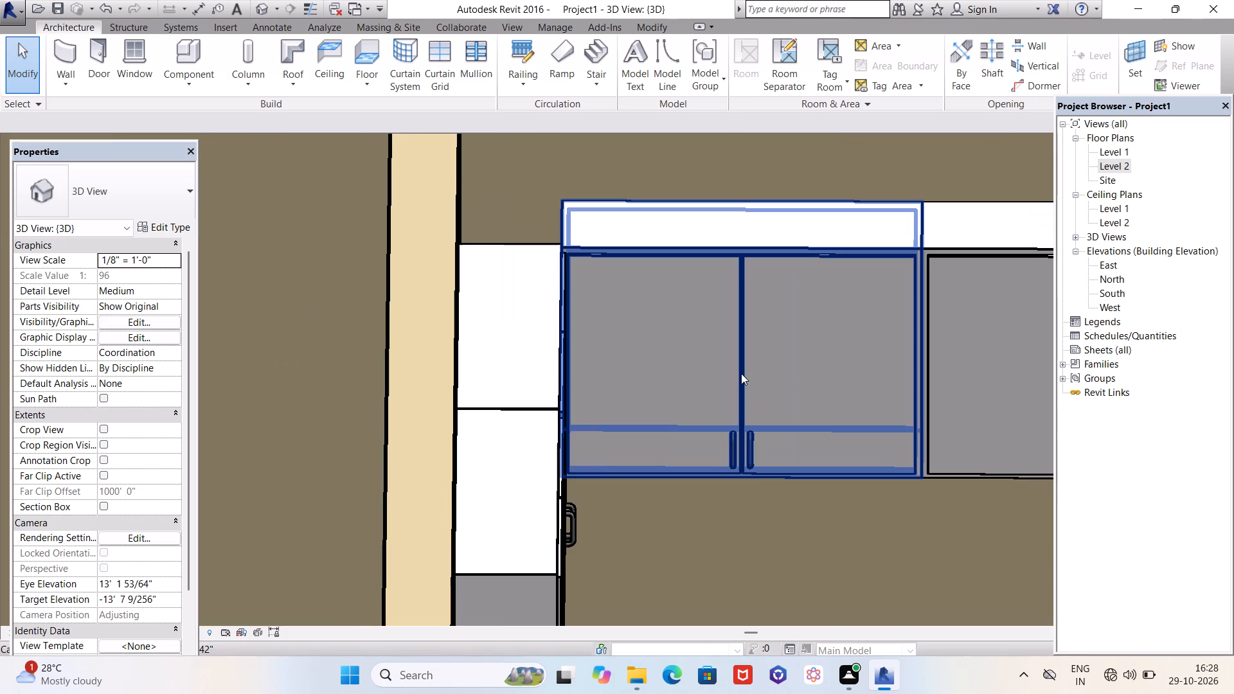
scroll(740, 373, "down", 11)
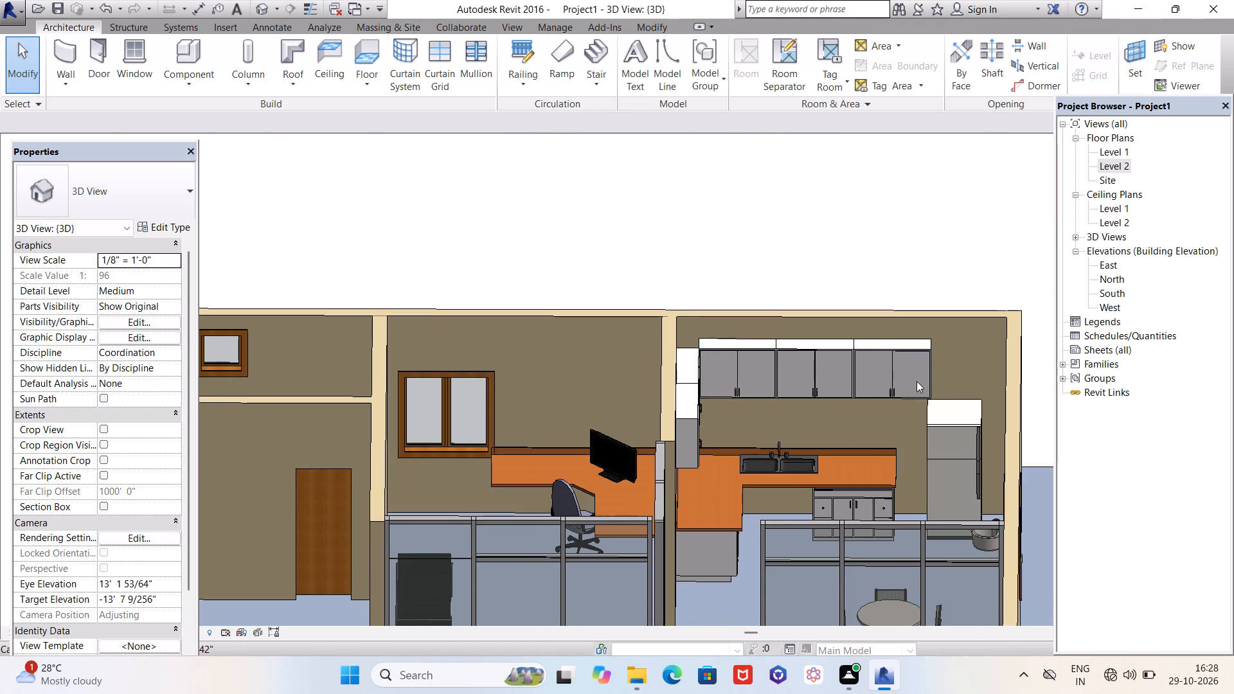
Examine the base cabinet under the kitchen countertop and the refrigerator beside it.
scroll(850, 379, "up", 5)
scroll(596, 350, "down", 5)
scroll(756, 490, "up", 1)
scroll(756, 490, "down", 2)
scroll(750, 490, "up", 2)
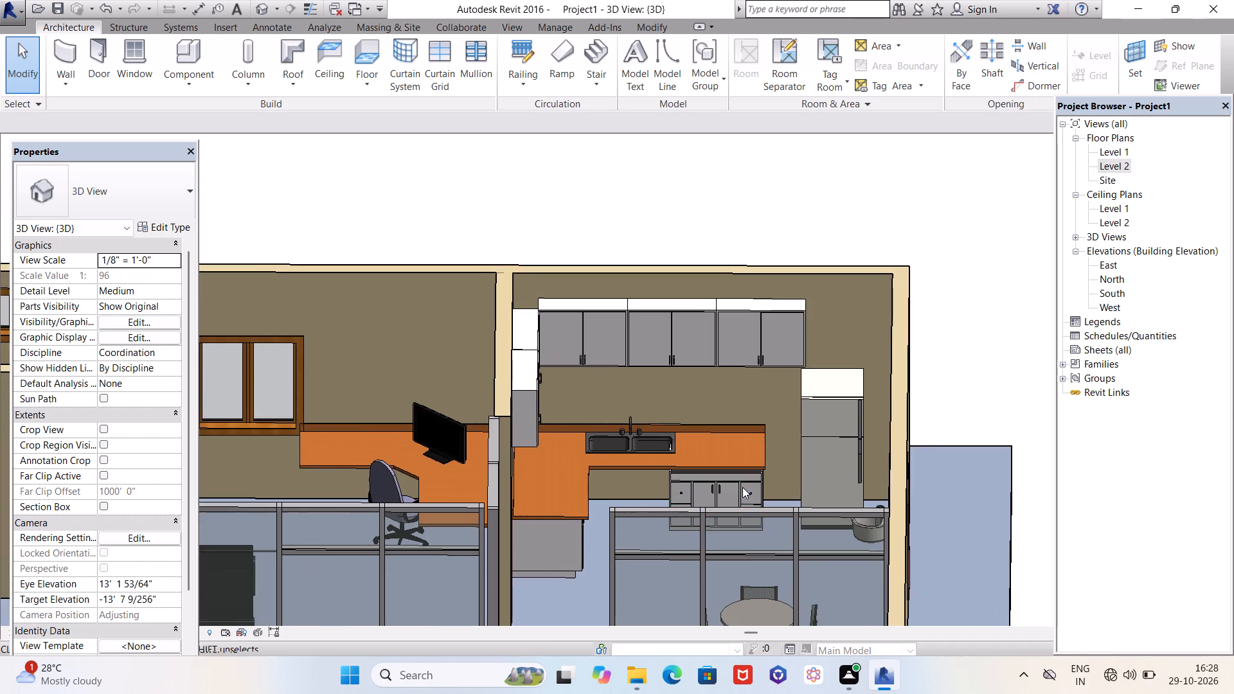
scroll(742, 487, "up", 19)
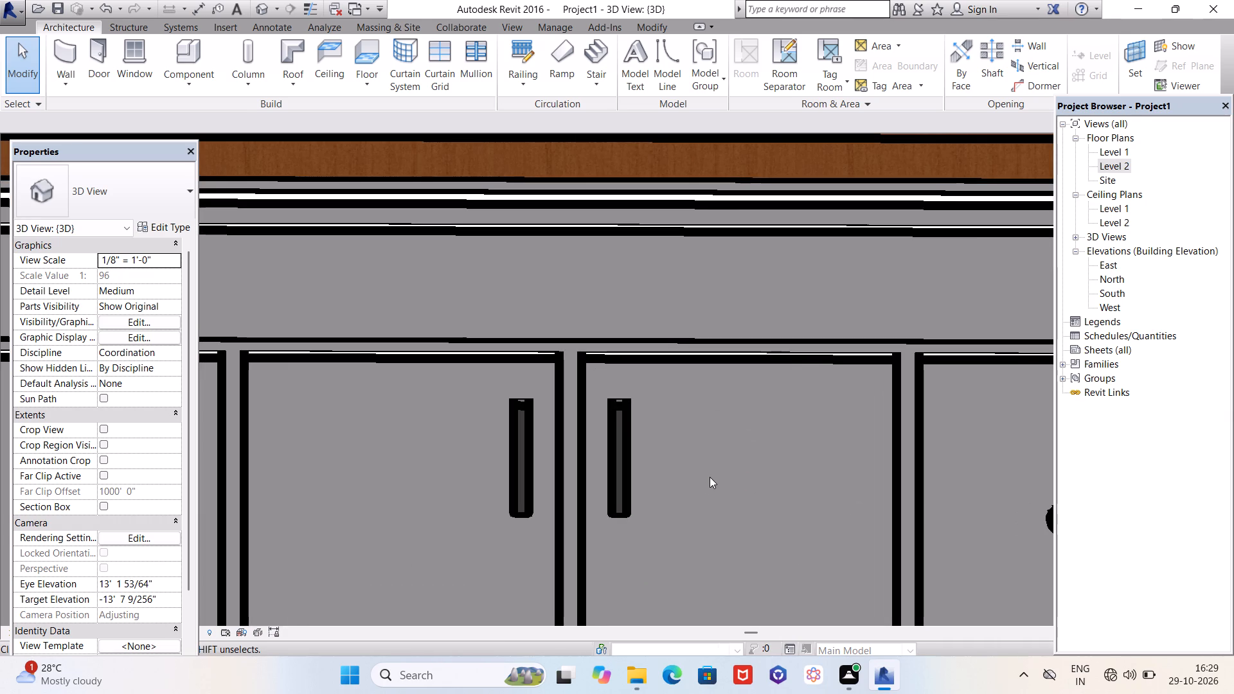
scroll(713, 473, "down", 8)
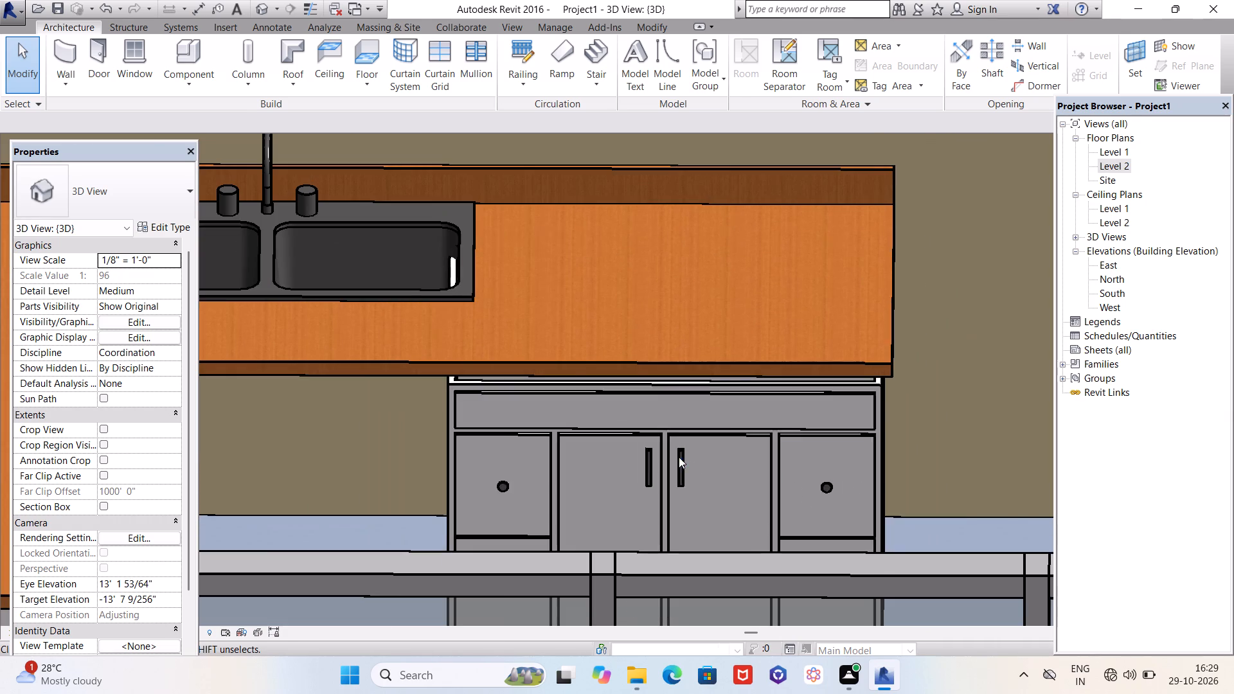
middle_click_drag(645, 396, 644, 445, "shift")
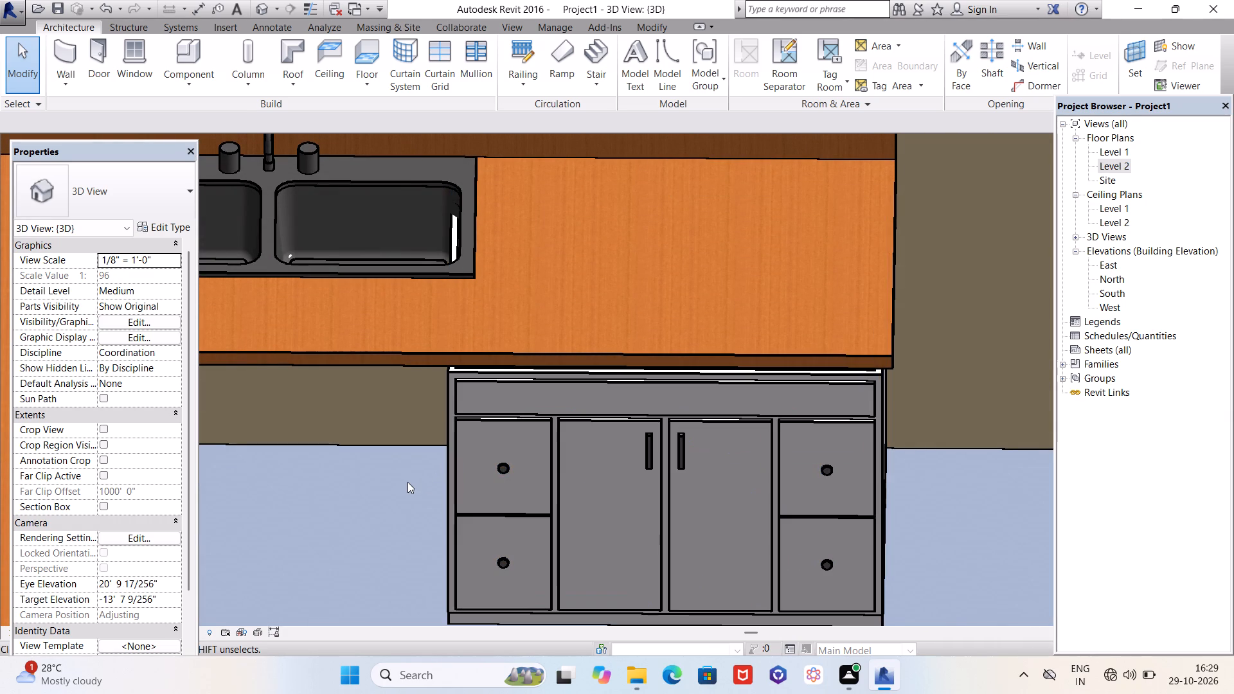
scroll(407, 482, "up", 4)
scroll(364, 395, "down", 3)
middle_click_drag(384, 439, 370, 318, "shift")
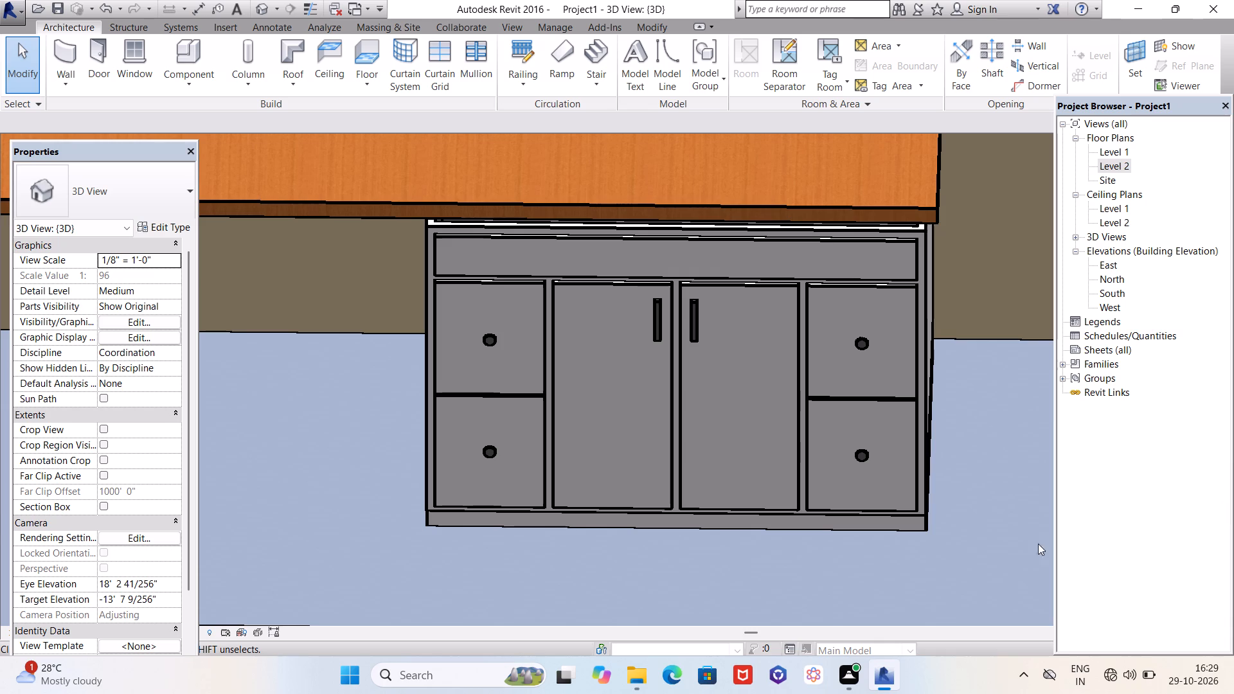
scroll(899, 509, "down", 4)
scroll(776, 483, "down", 3)
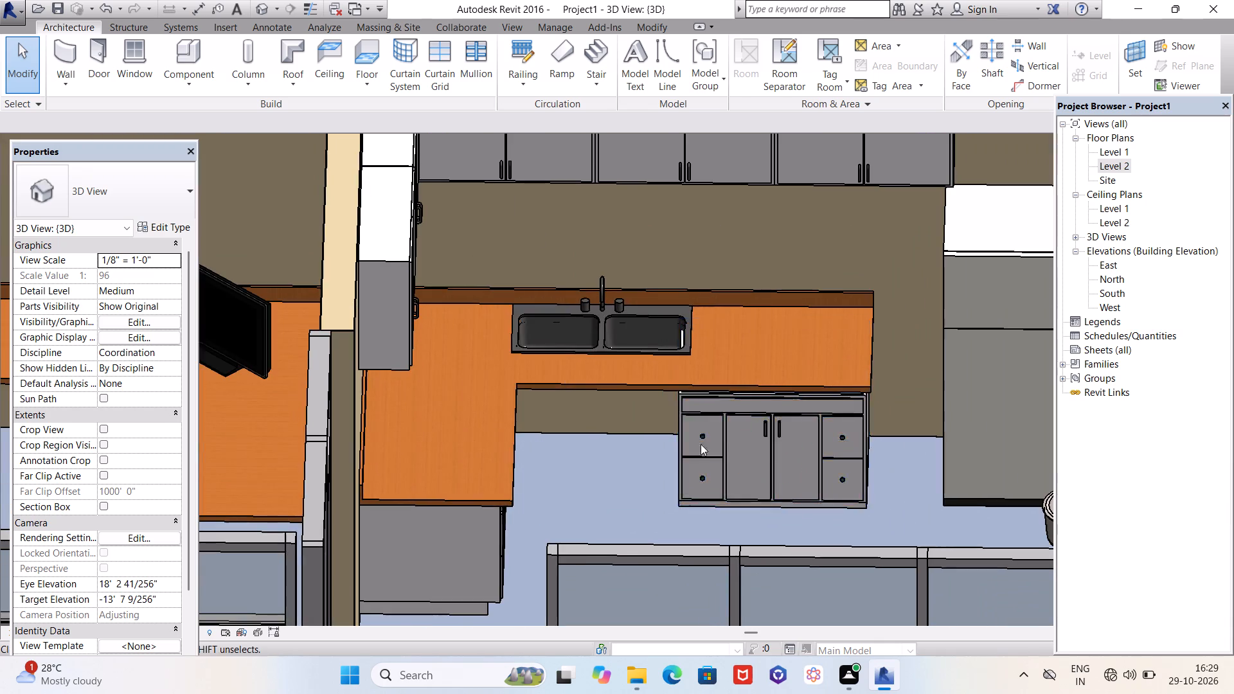
scroll(685, 418, "down", 18)
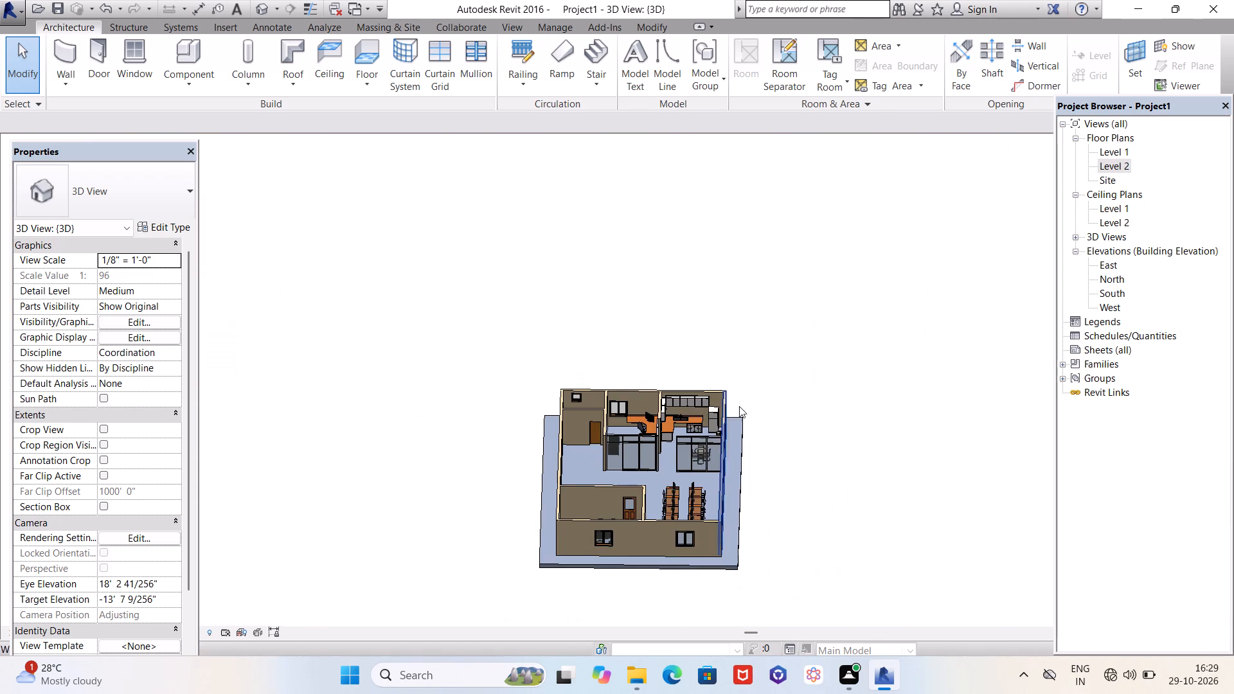
scroll(741, 404, "up", 11)
scroll(696, 431, "up", 12)
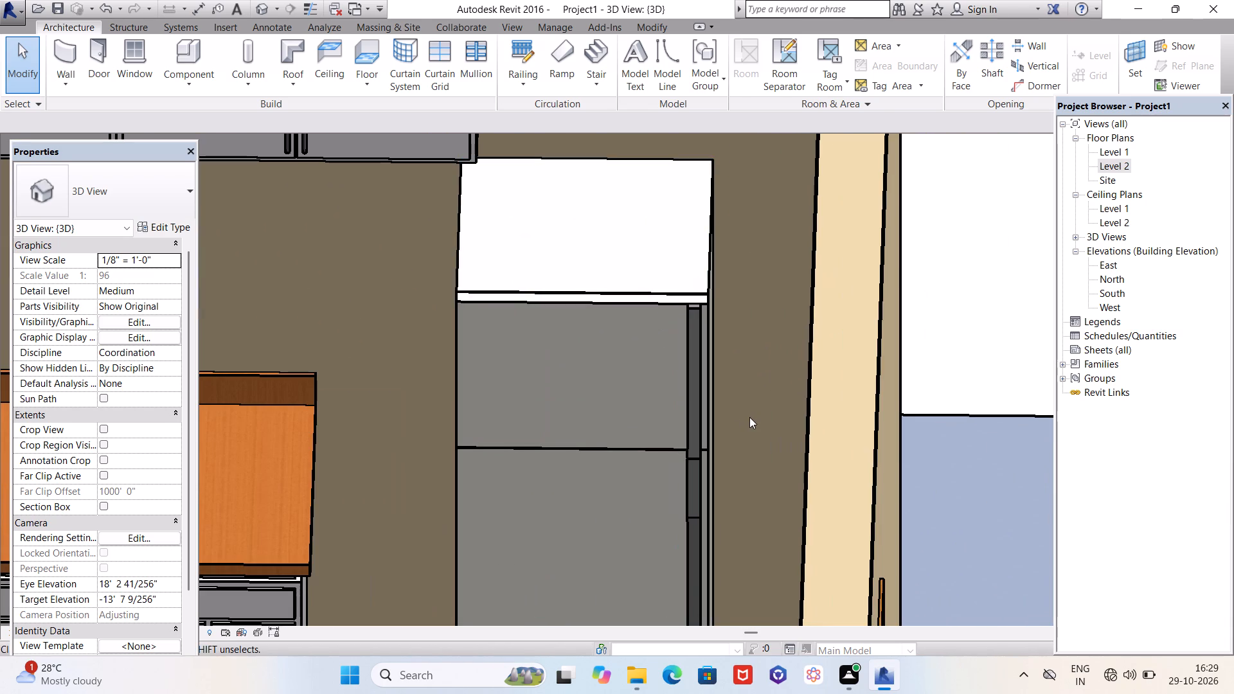
scroll(782, 301, "down", 12)
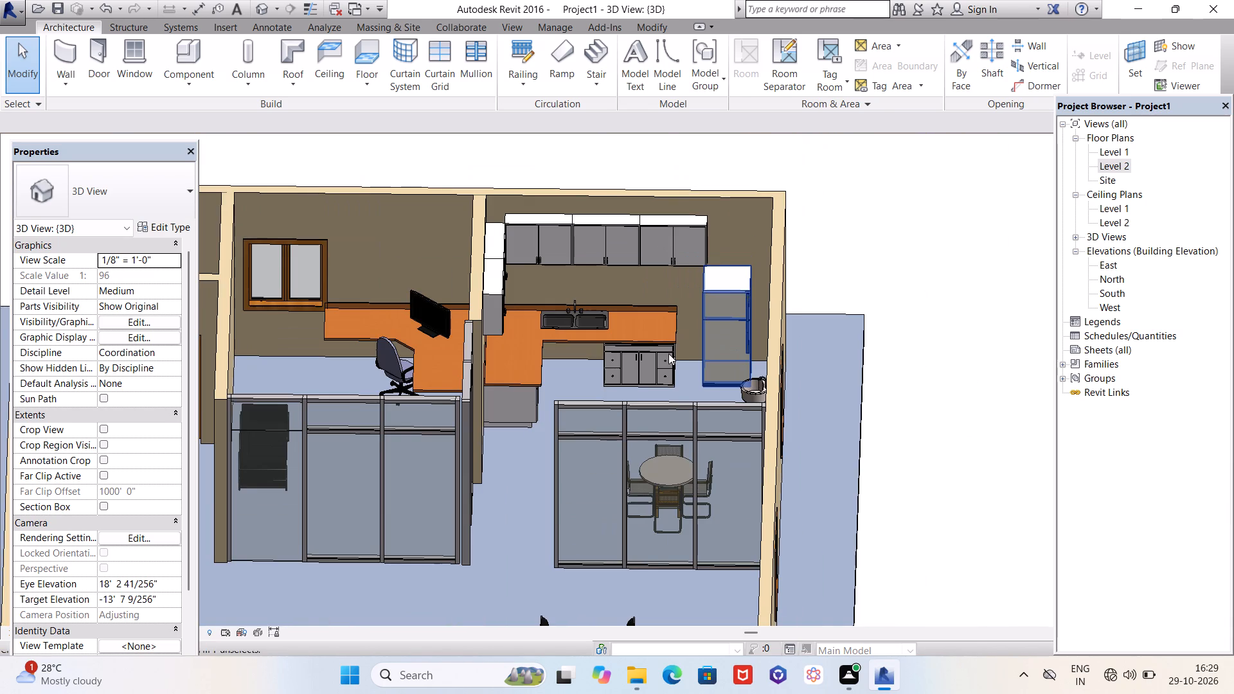
Examine the small washroom with the wall sink and the overall office layout from above.
middle_click_drag(599, 380, 738, 393, "shift")
scroll(715, 299, "up", 5)
scroll(828, 292, "down", 6)
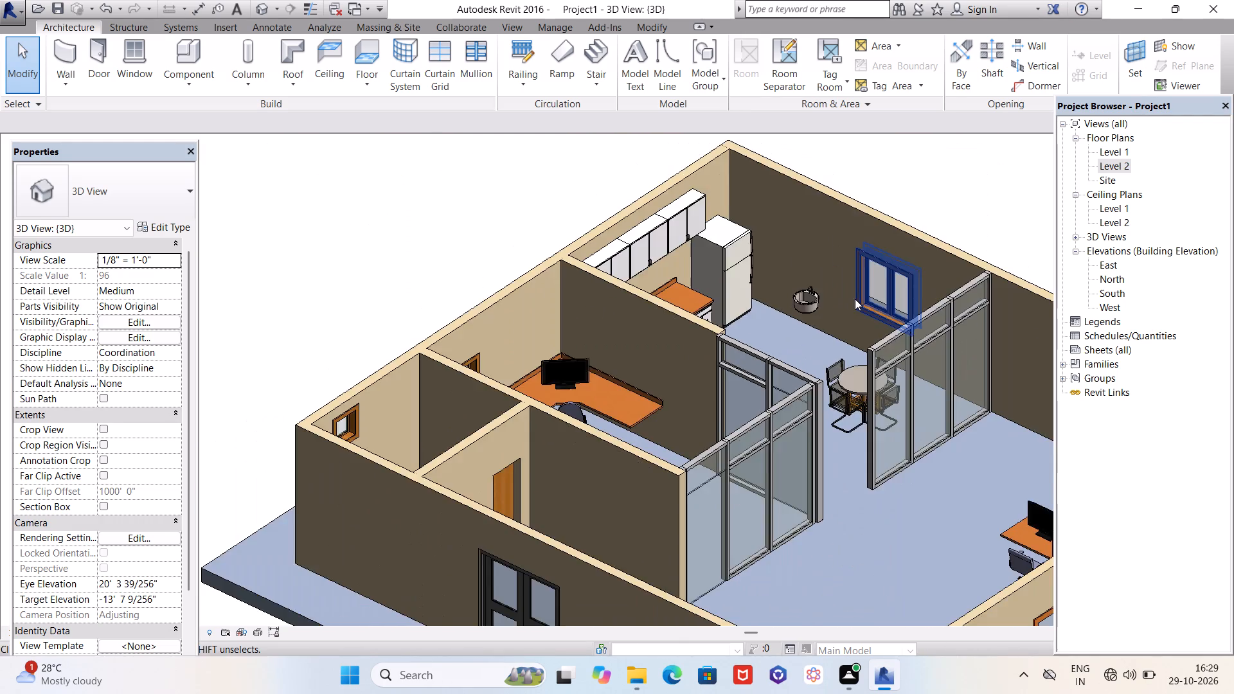
scroll(855, 299, "down", 3)
middle_click_drag(639, 329, 676, 558, "shift")
scroll(618, 558, "up", 11)
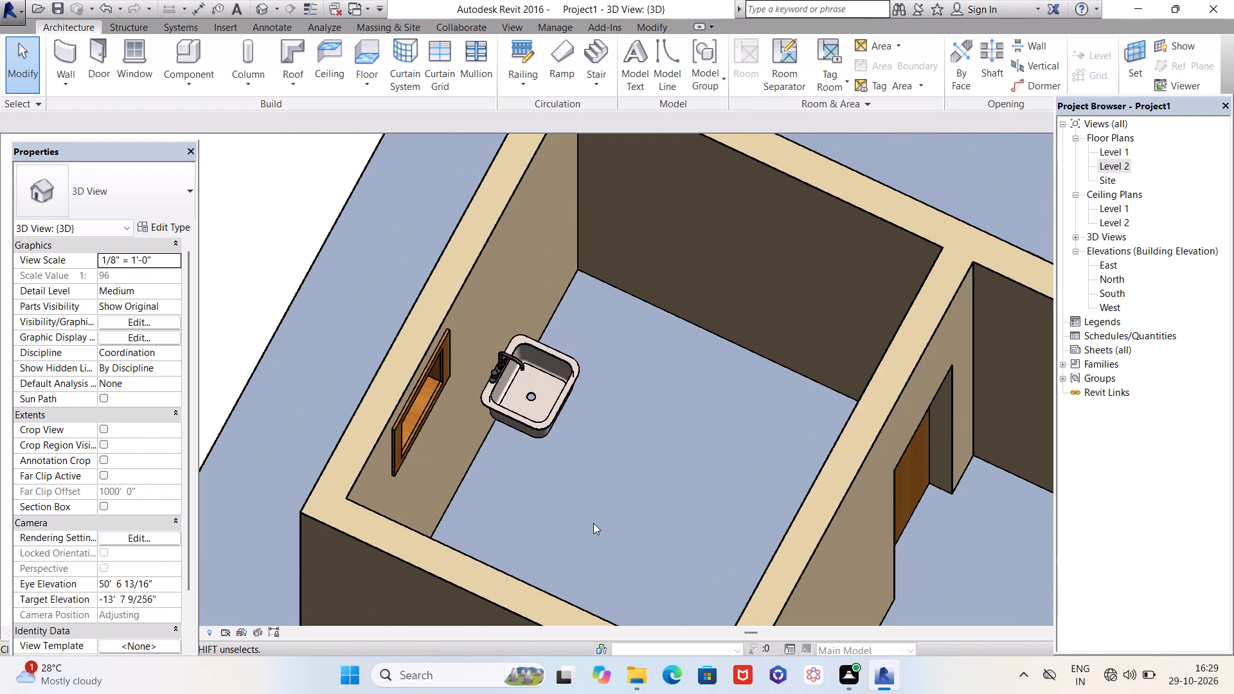
middle_click_drag(631, 529, 616, 514, "shift")
scroll(599, 474, "down", 3)
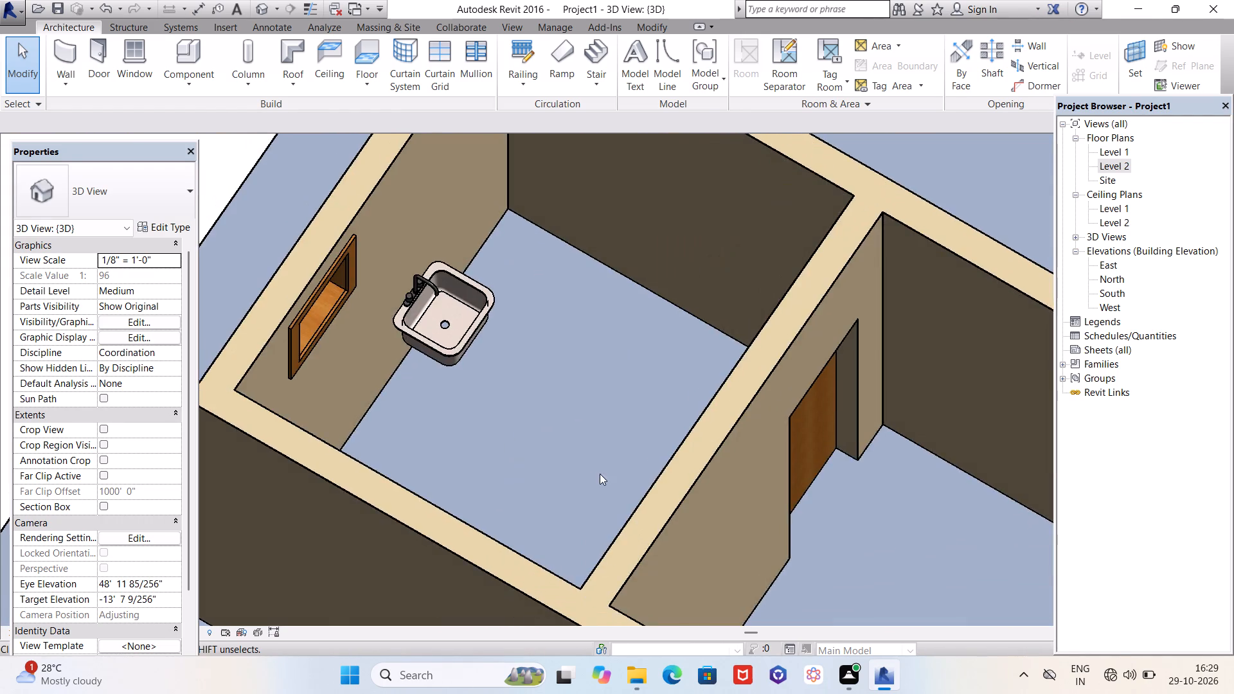
scroll(600, 474, "down", 20)
middle_click_drag(595, 483, 740, 438, "shift")
scroll(708, 423, "up", 11)
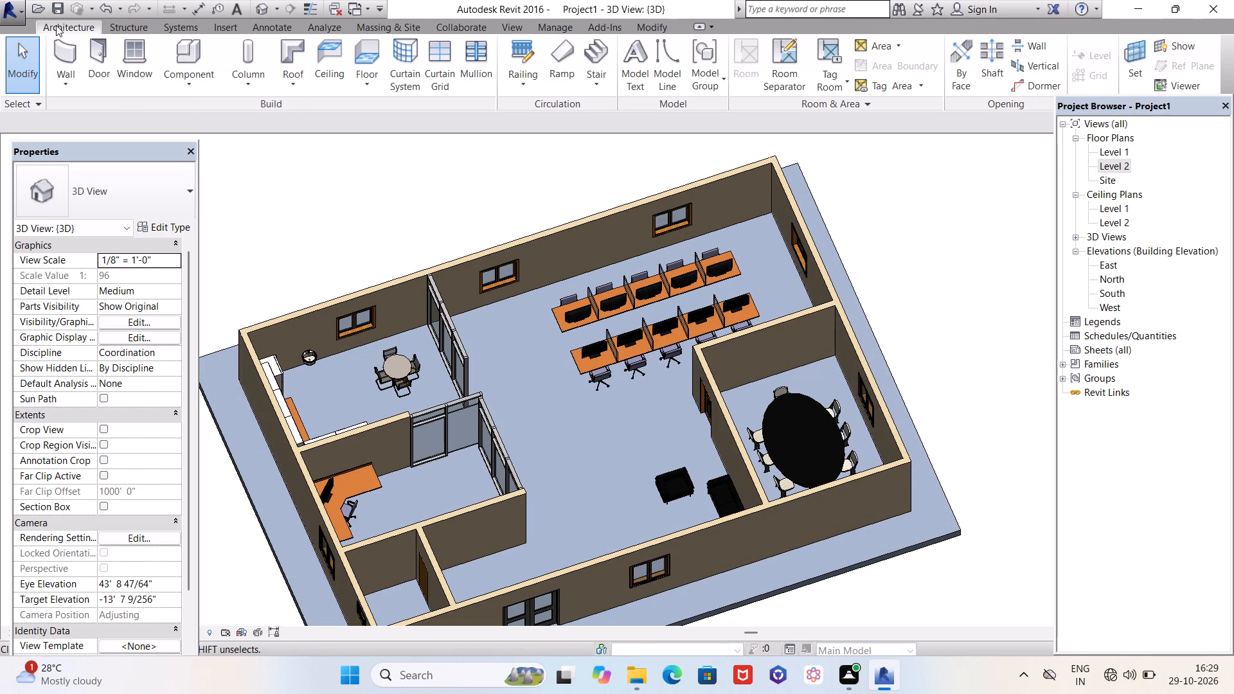
Load the RPC Plant - Tropical family from the Planting folder of the US Imperial library for placement as a component.
left_click(186, 46)
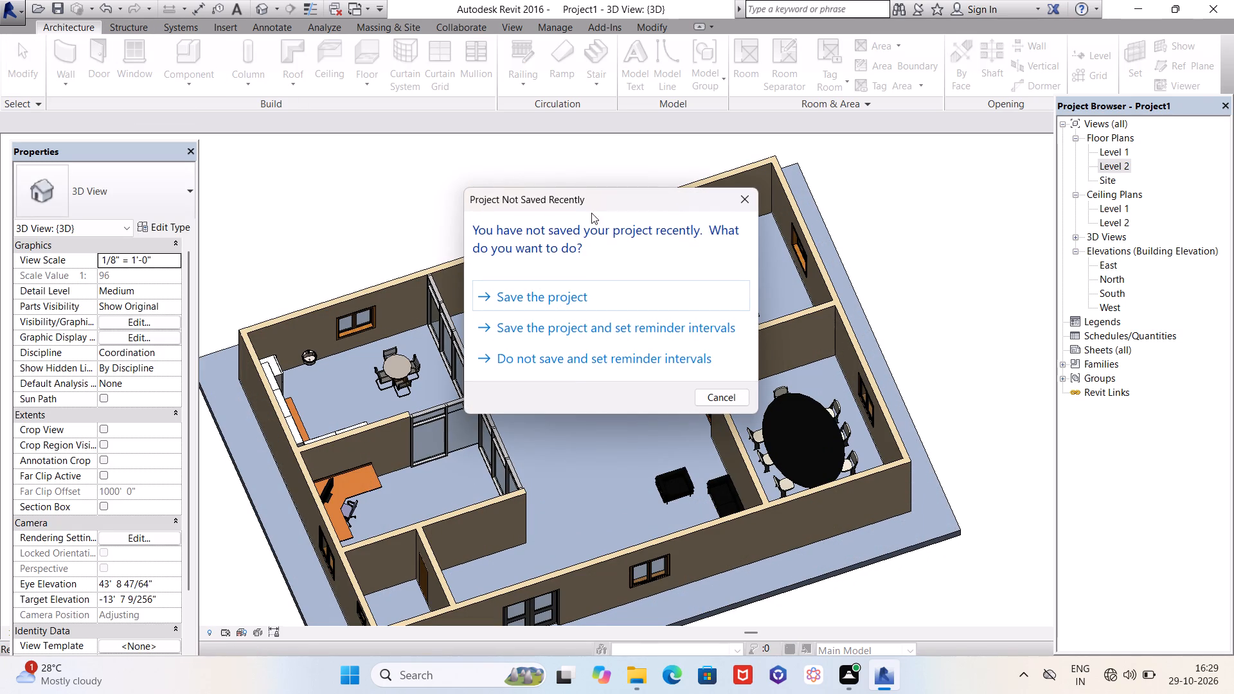
left_click(749, 198)
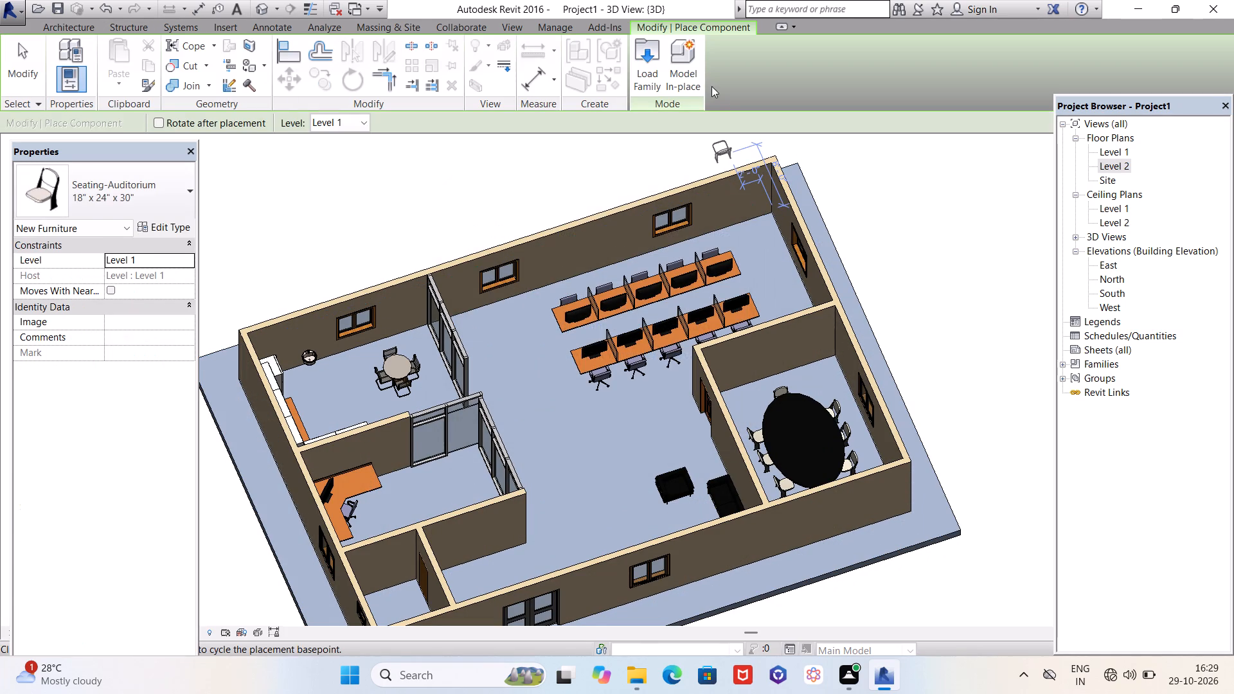
left_click(650, 72)
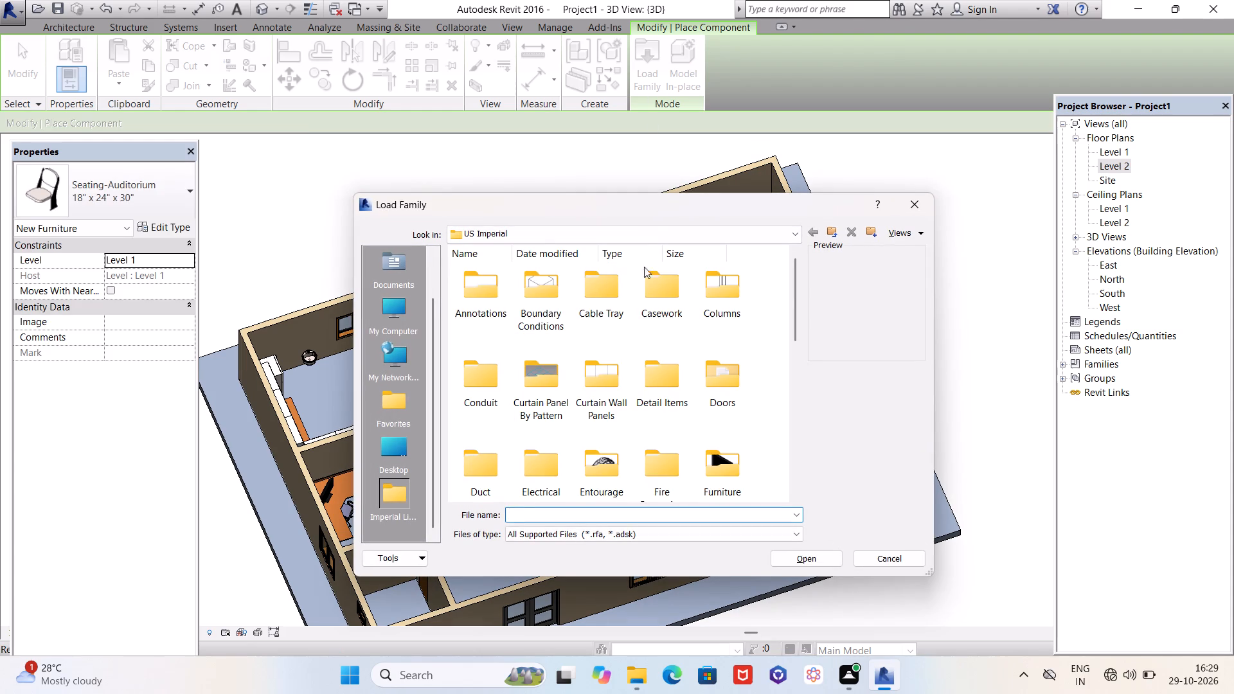
scroll(618, 364, "down", 2)
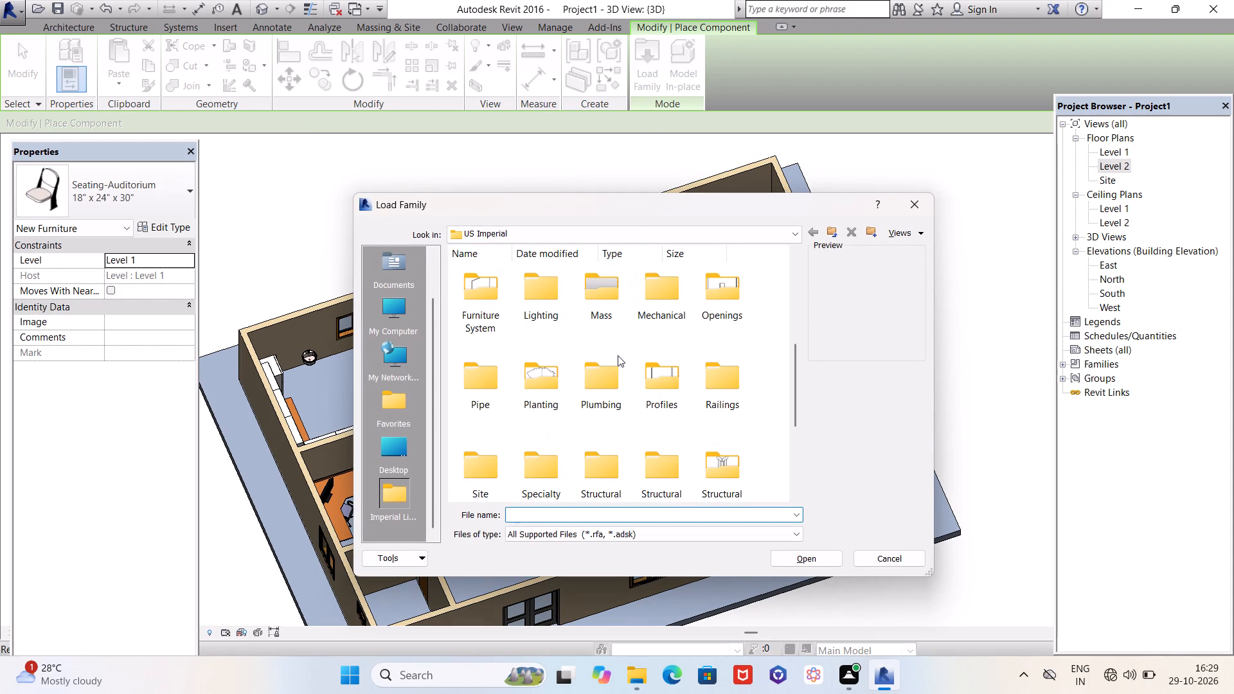
double_click(548, 382)
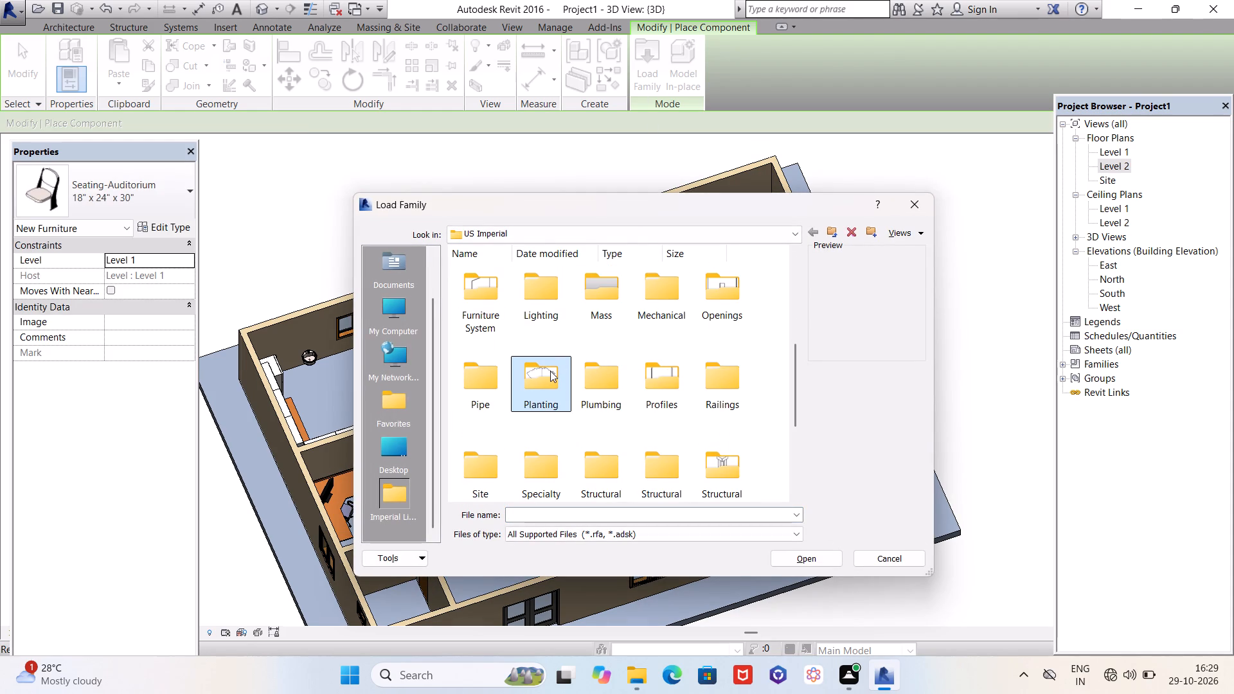
double_click(547, 371)
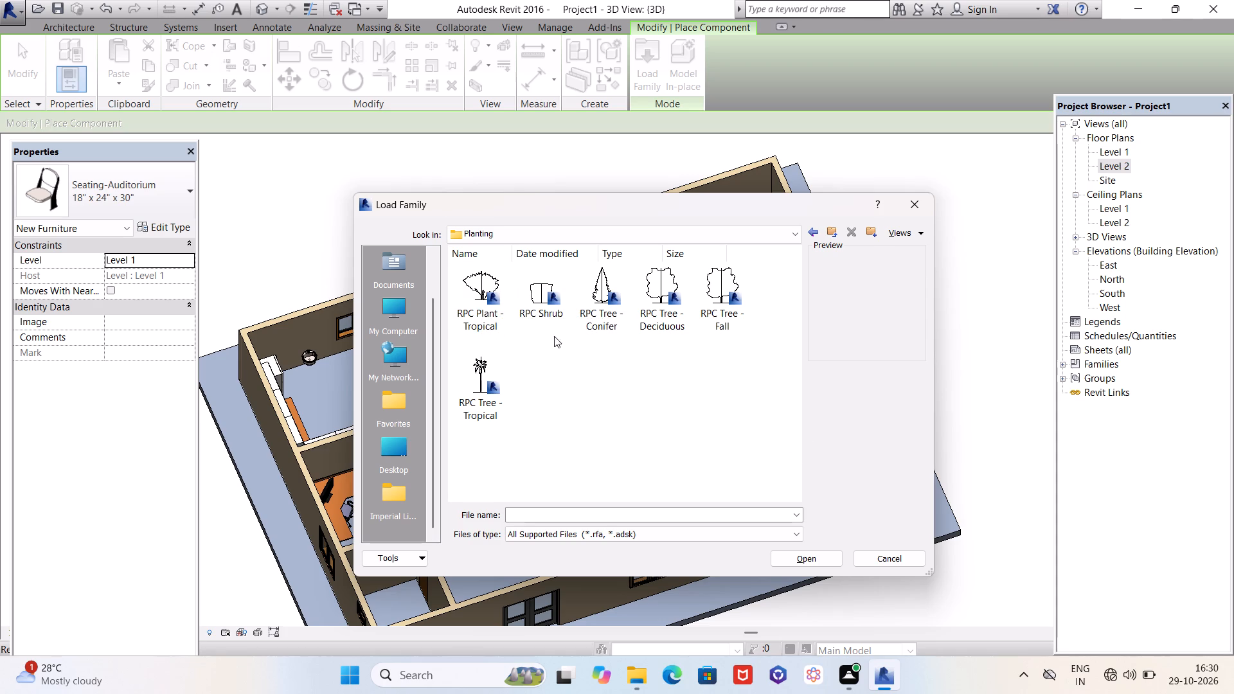
left_click(483, 280)
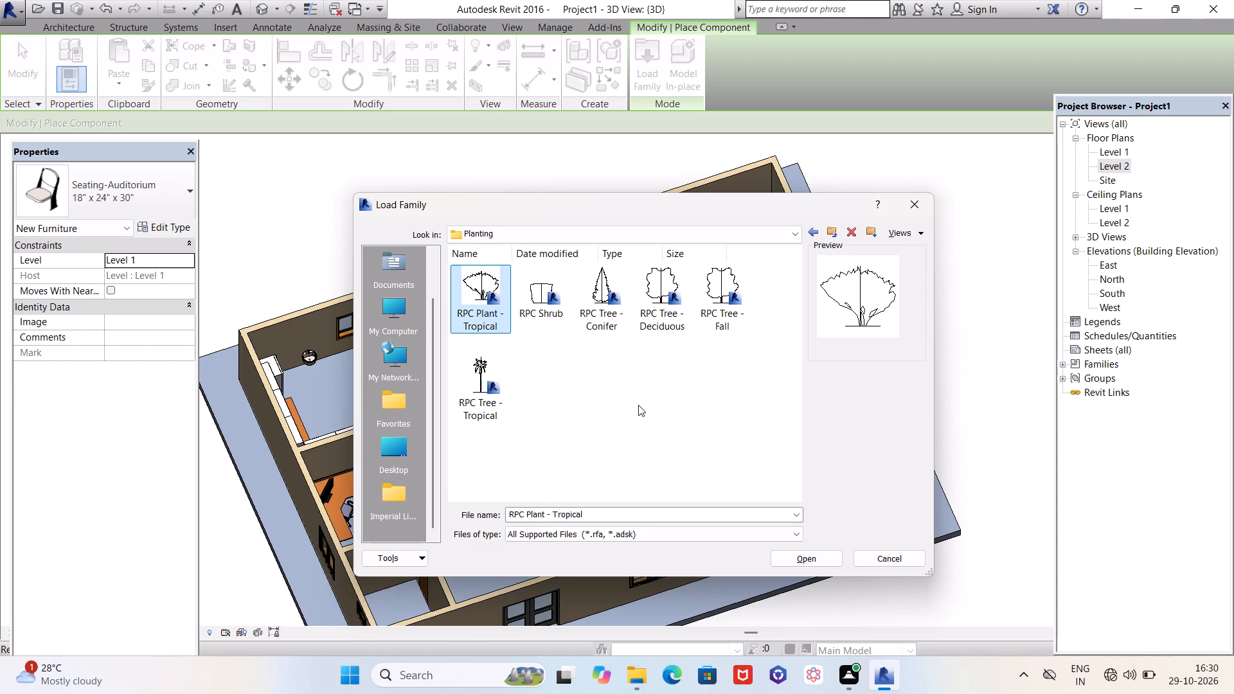
left_click(798, 560)
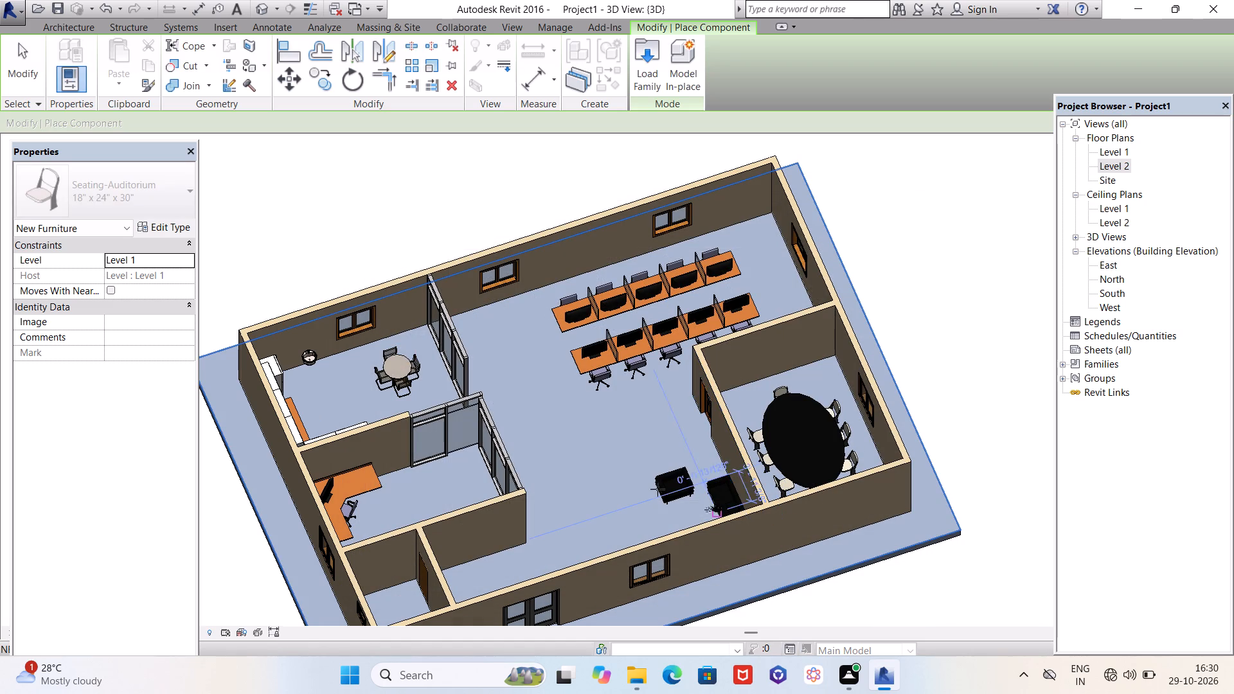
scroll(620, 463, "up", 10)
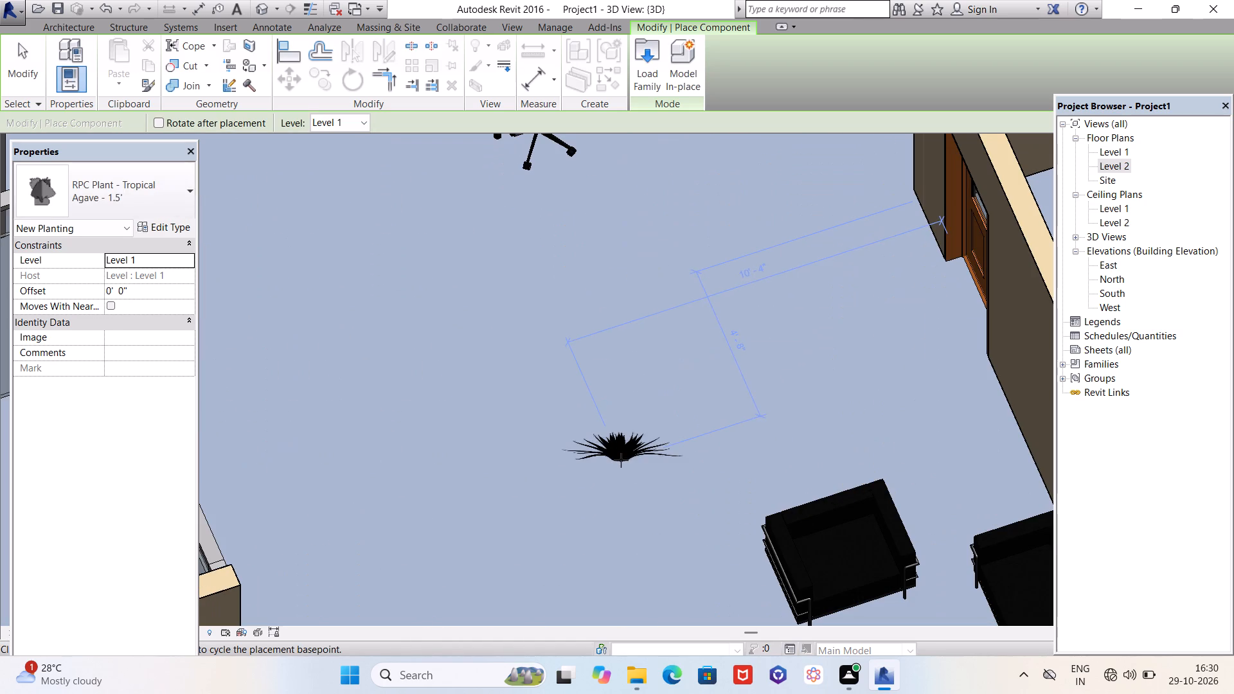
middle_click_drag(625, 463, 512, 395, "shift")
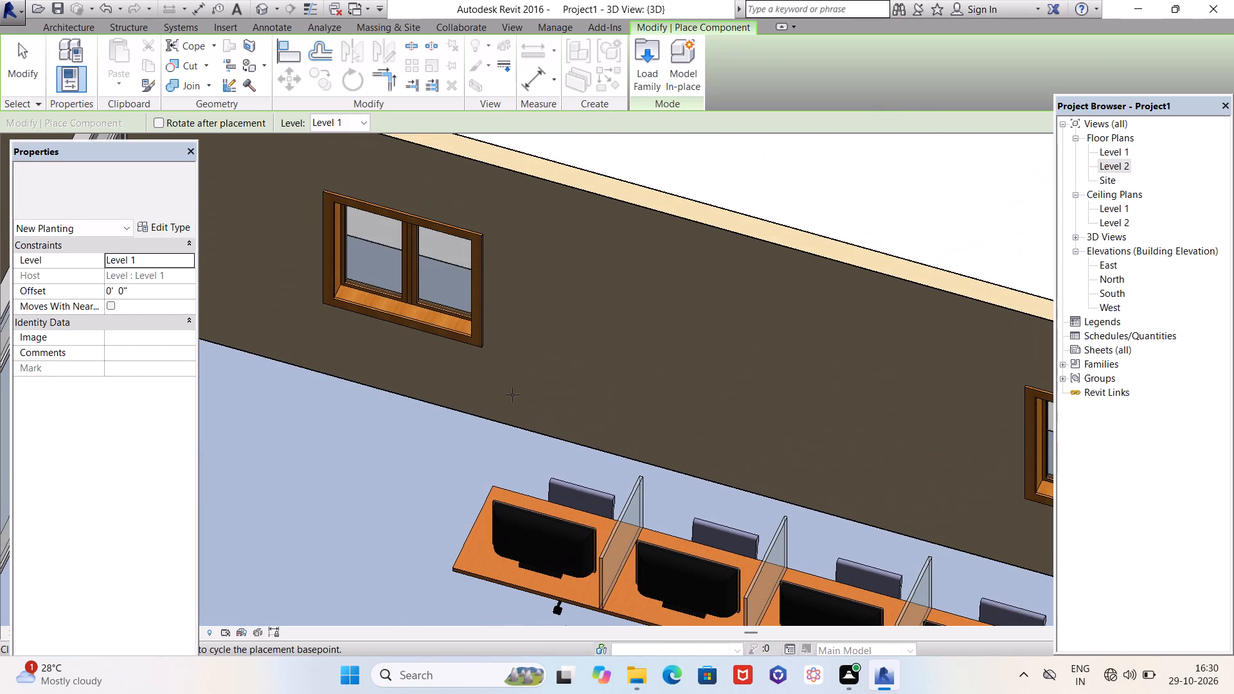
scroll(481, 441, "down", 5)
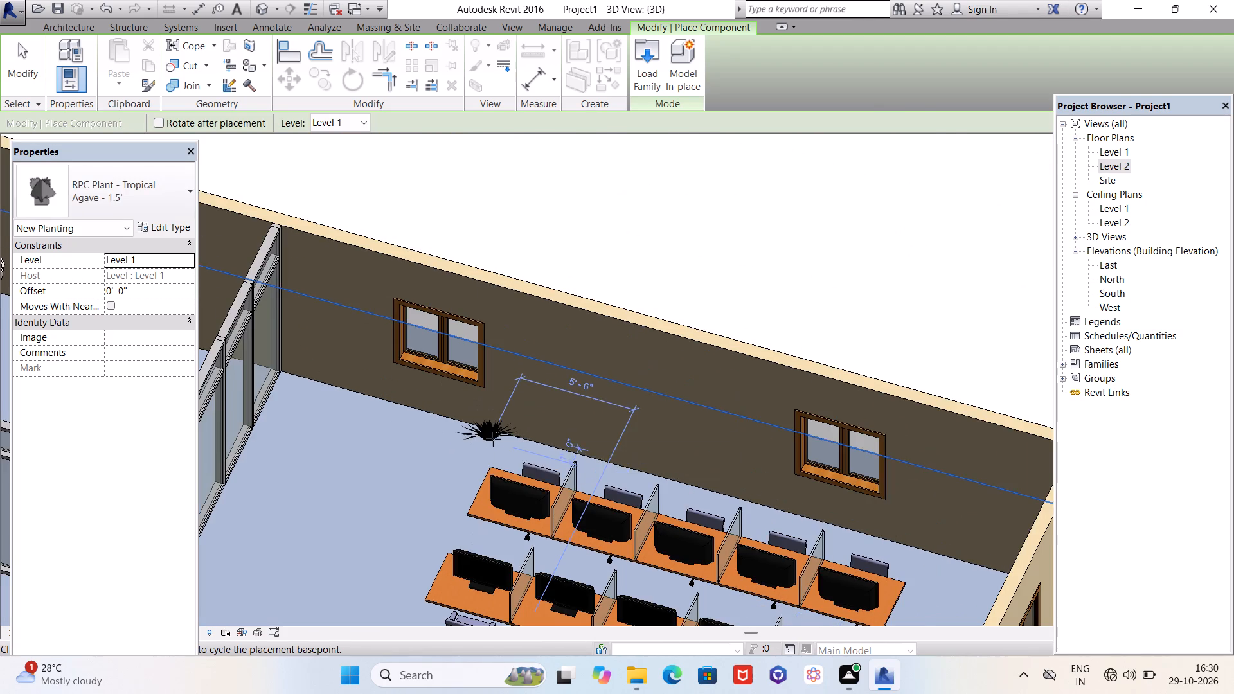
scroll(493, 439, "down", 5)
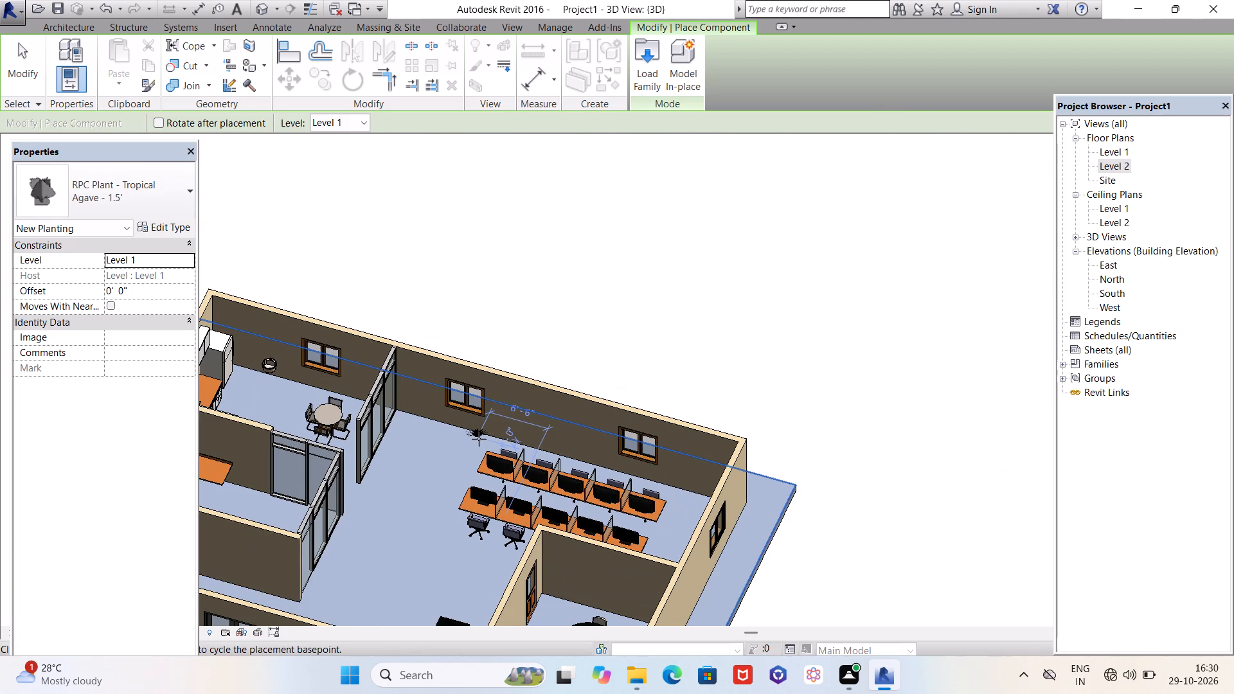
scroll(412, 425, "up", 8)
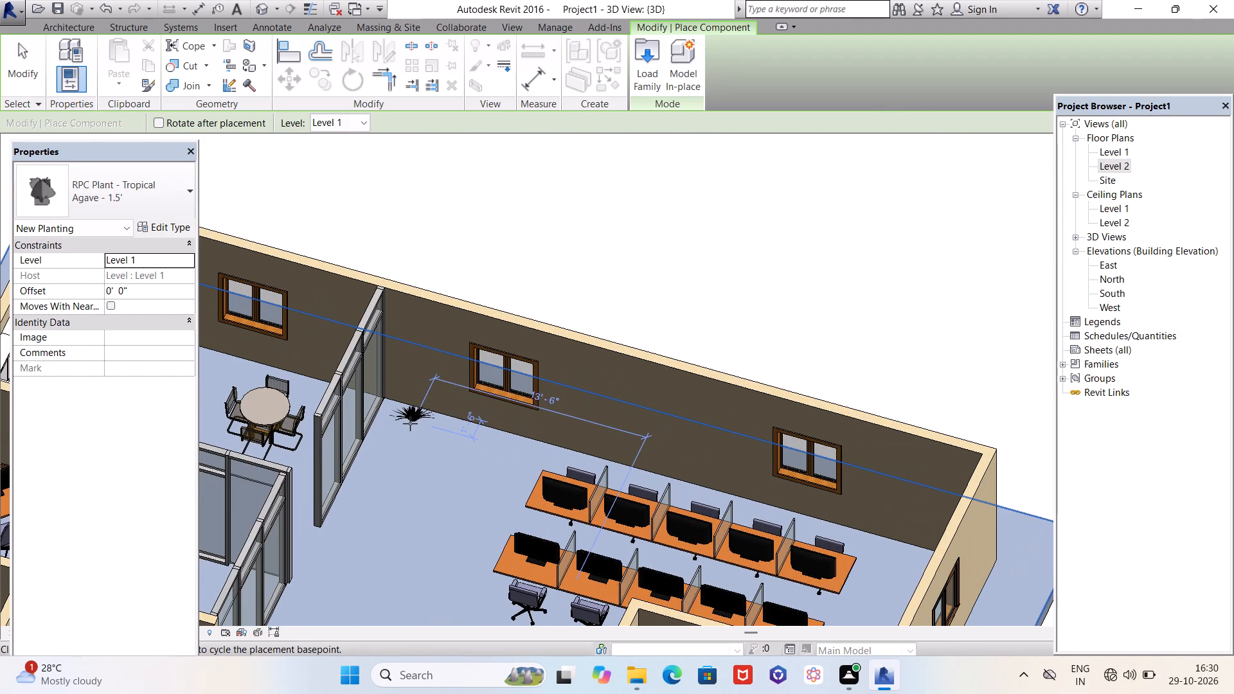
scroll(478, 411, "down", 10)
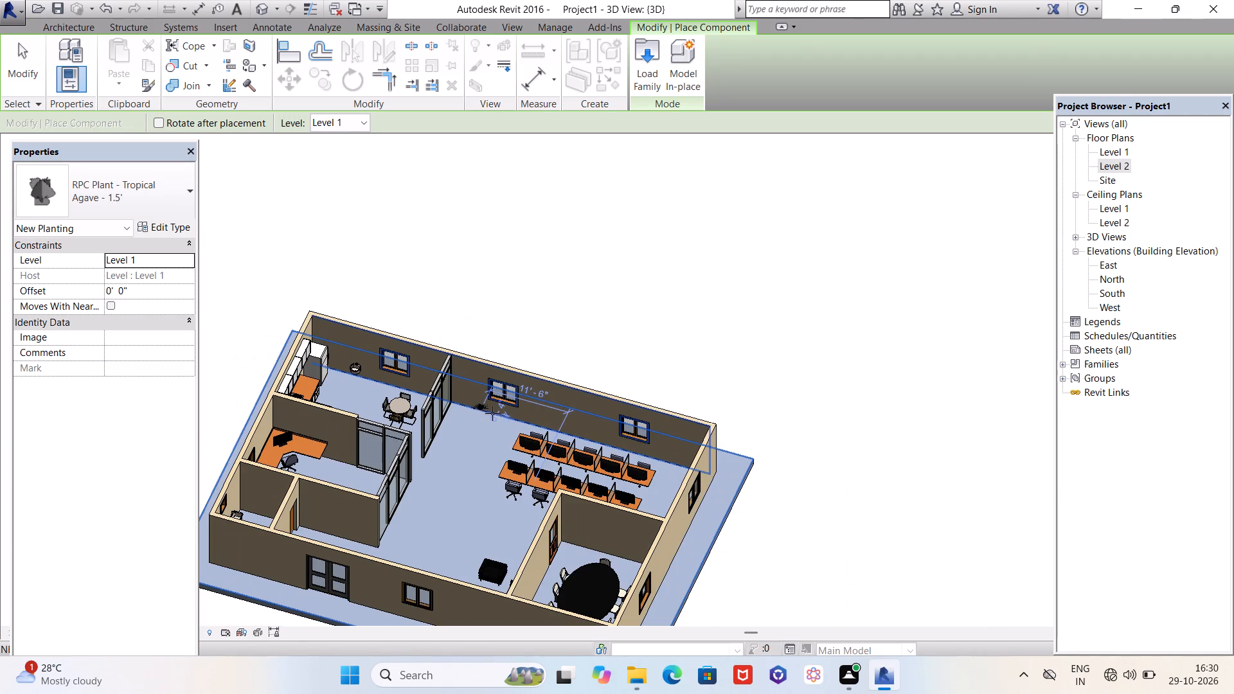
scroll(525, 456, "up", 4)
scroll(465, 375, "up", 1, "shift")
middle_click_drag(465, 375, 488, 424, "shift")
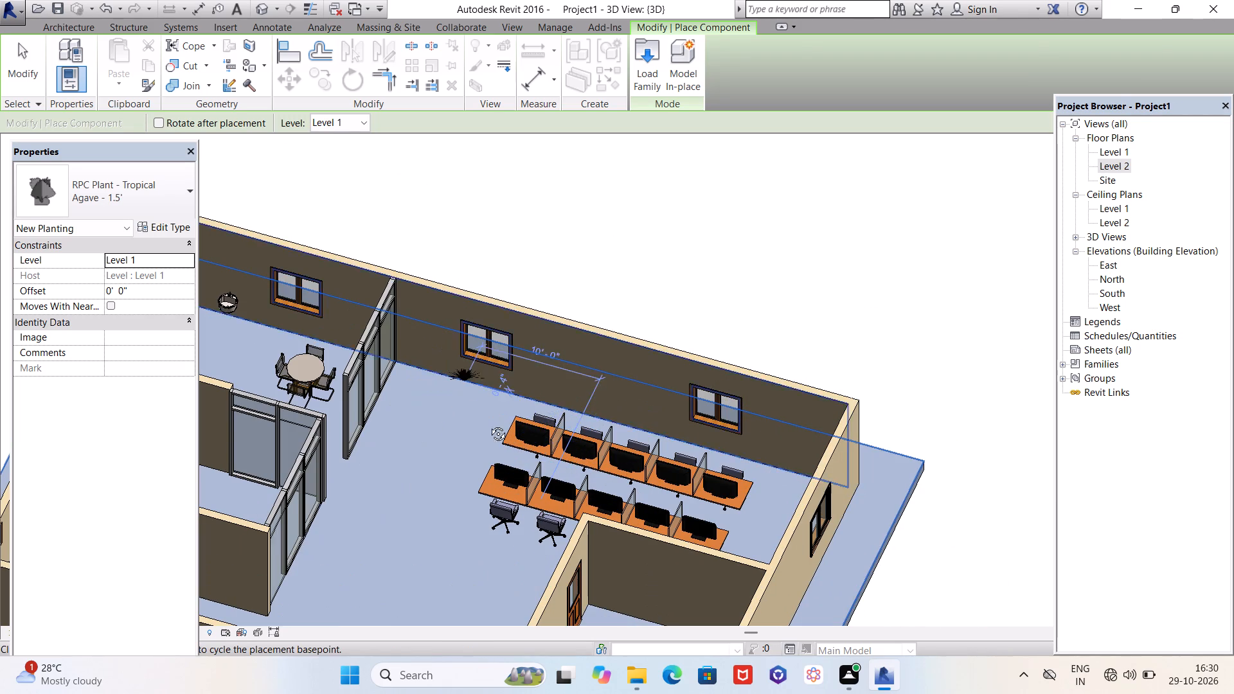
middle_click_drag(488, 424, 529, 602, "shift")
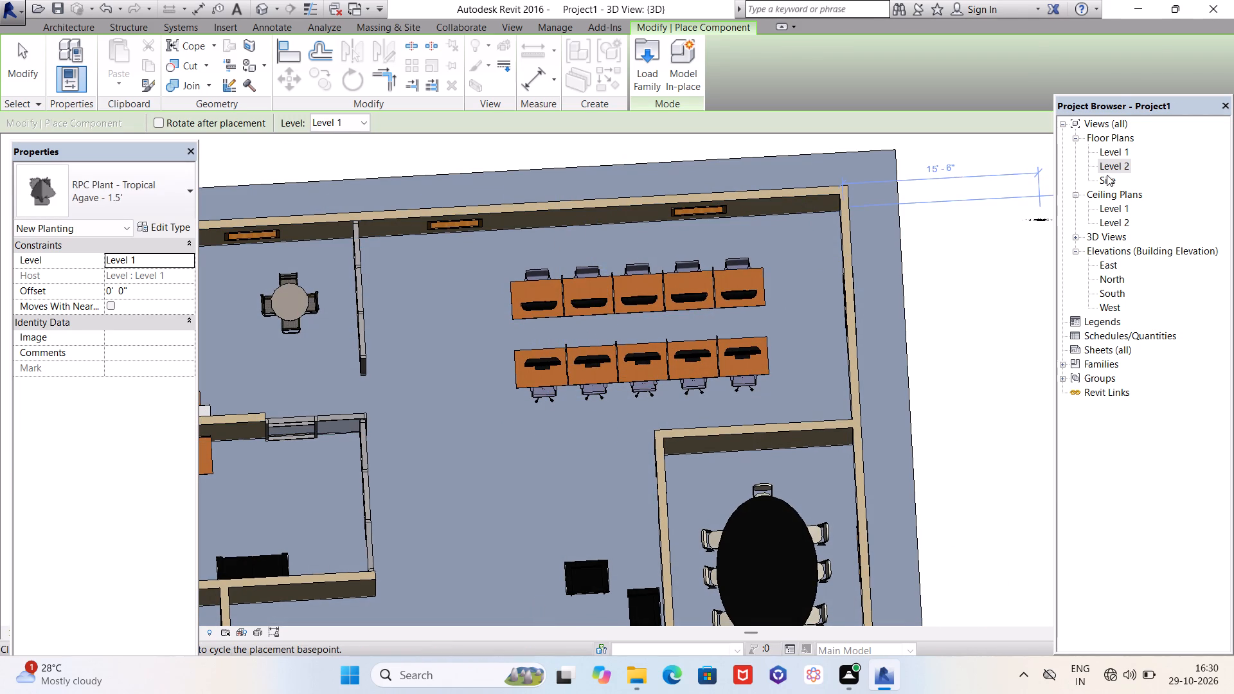
In the Level 1 floor plan, place three RPC Plant - Tropical Agave - 1.5' plants along the gap between the two workstation rows.
double_click(1116, 154)
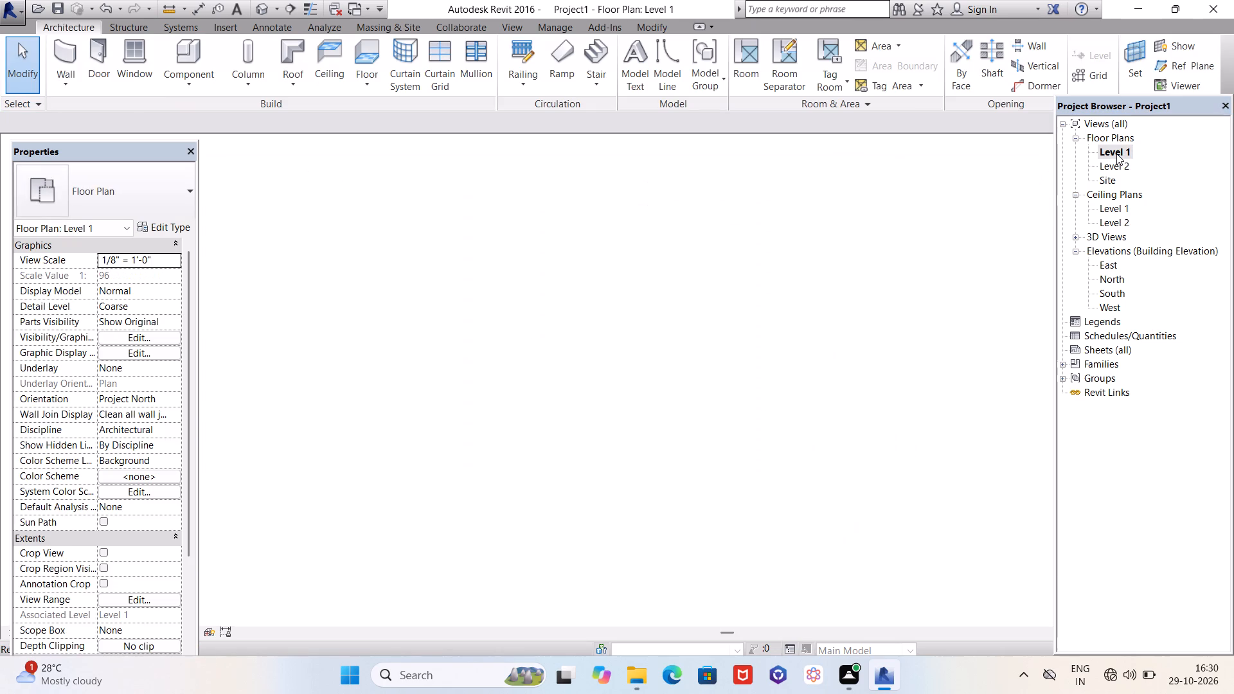
scroll(656, 280, "up", 4)
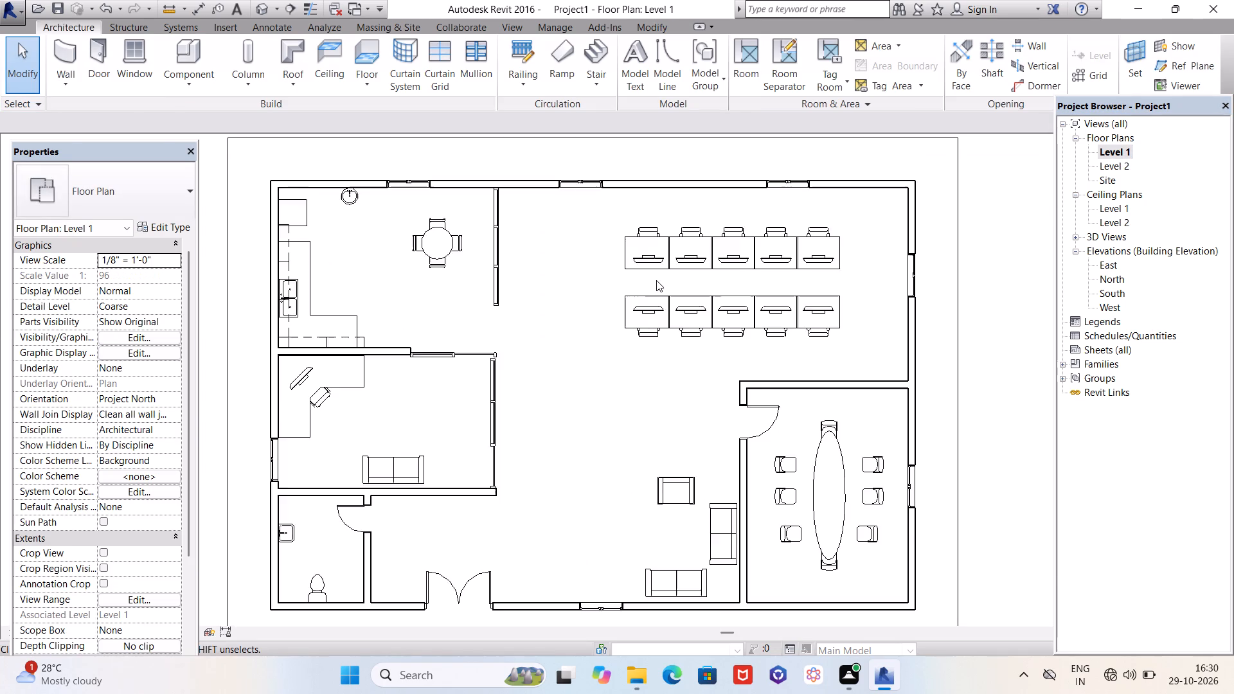
scroll(656, 280, "up", 3)
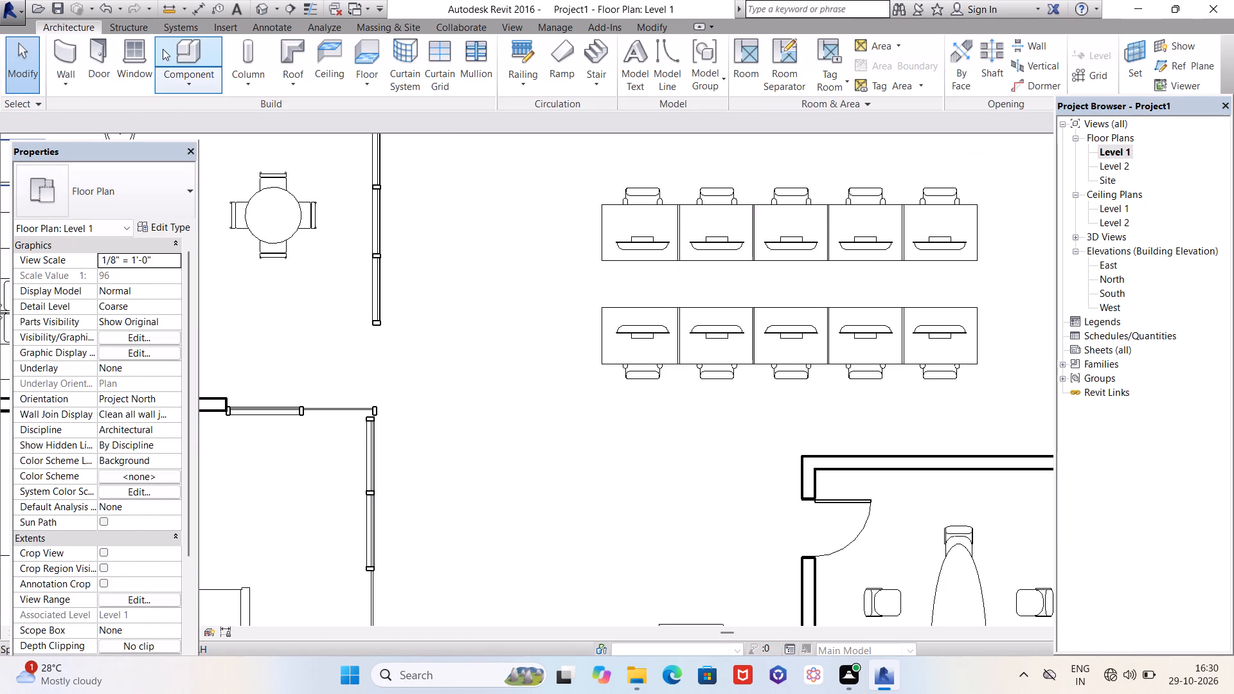
left_click(184, 40)
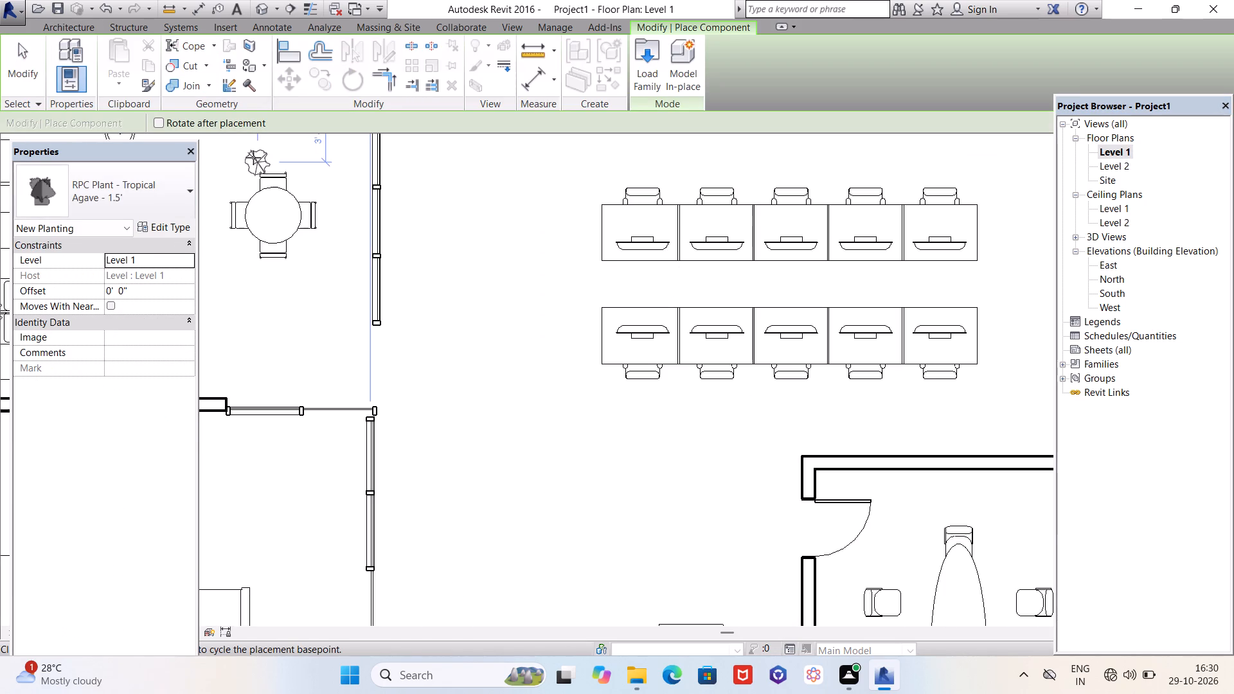
scroll(657, 278, "up", 4)
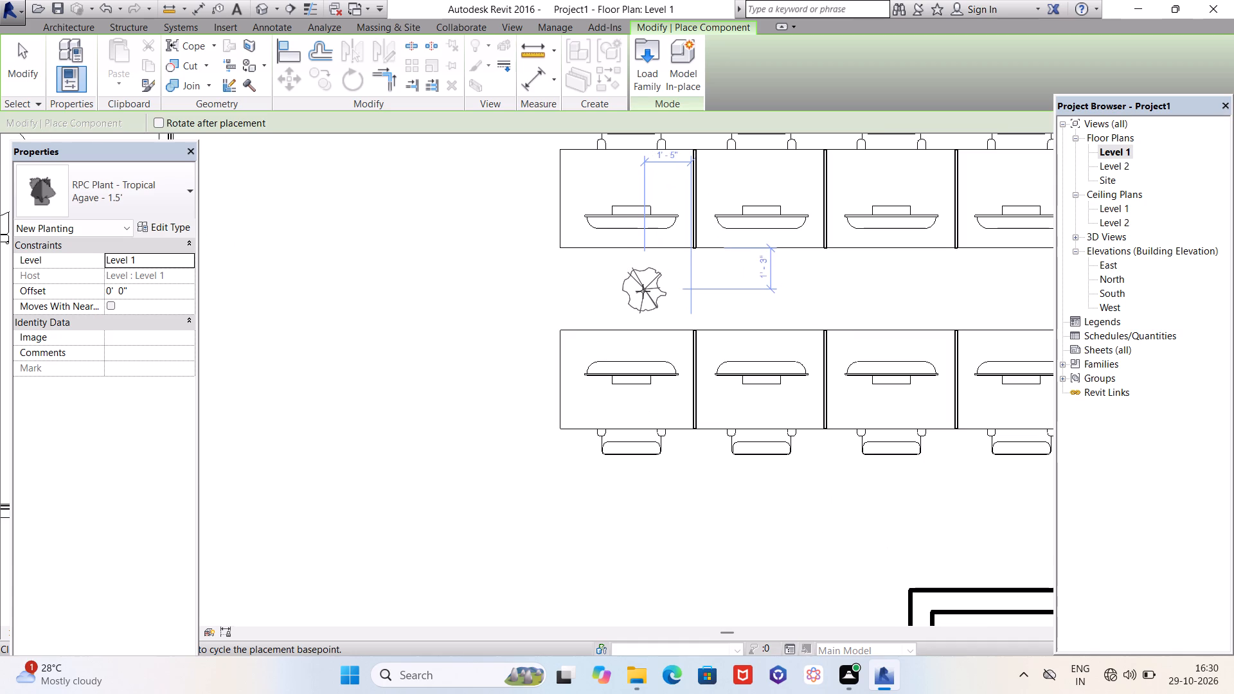
left_click(646, 289)
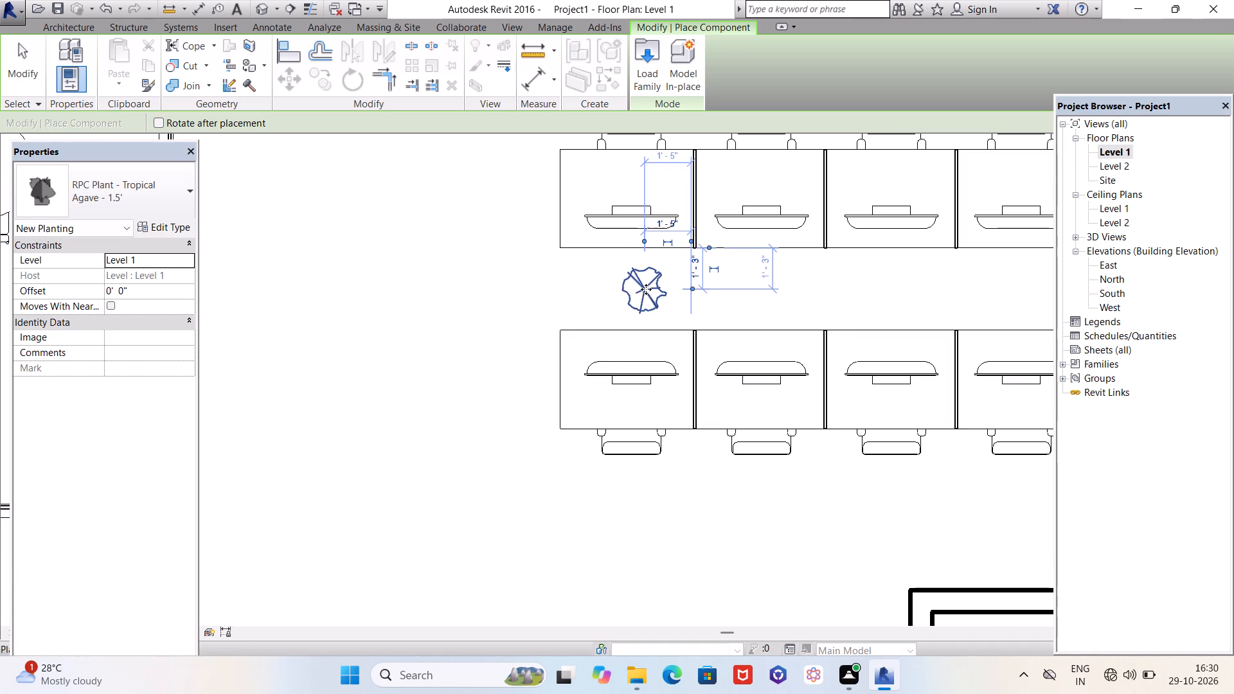
scroll(640, 289, "down", 3)
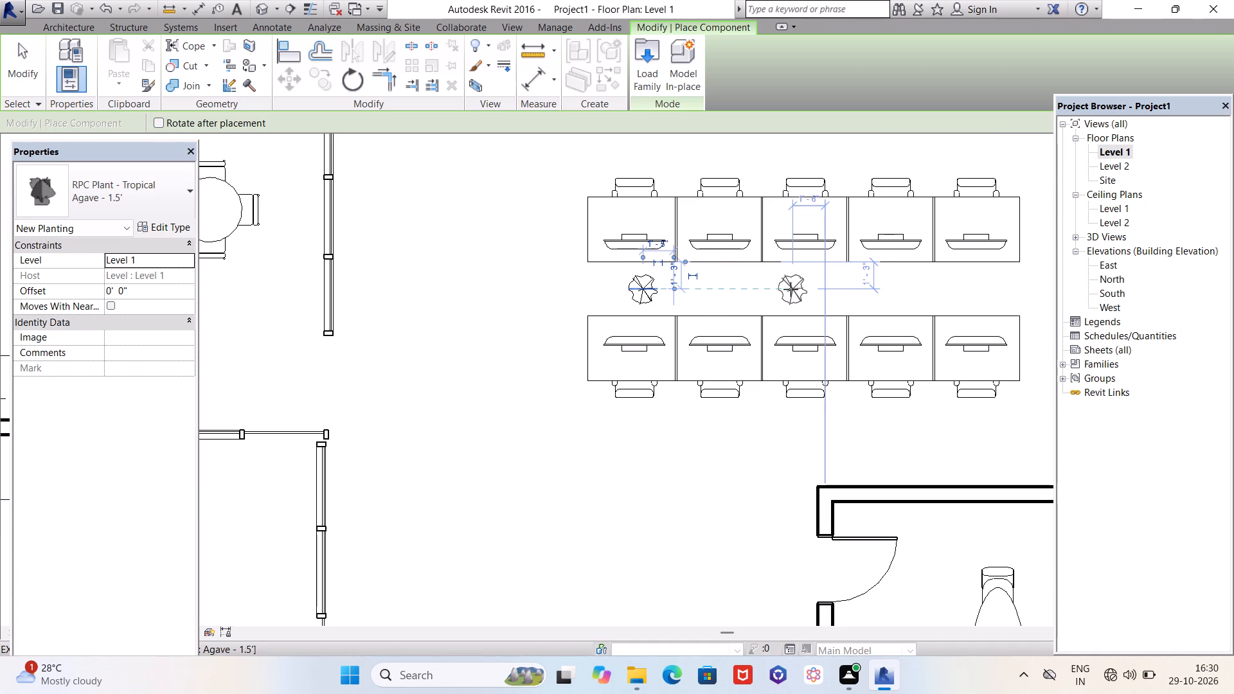
left_click(791, 289)
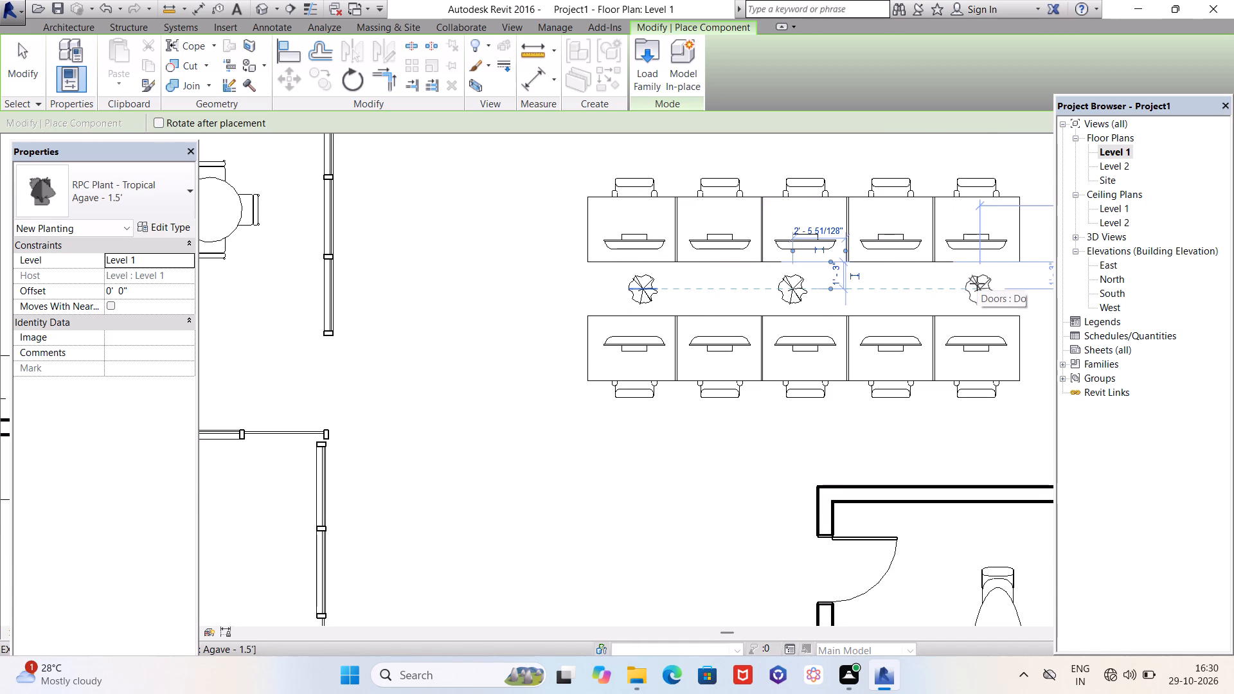
left_click(976, 283)
Place another Agave - 1.5' plant just inside the double entrance doors, beside the end of the private office's lower wall.
scroll(666, 245, "down", 4)
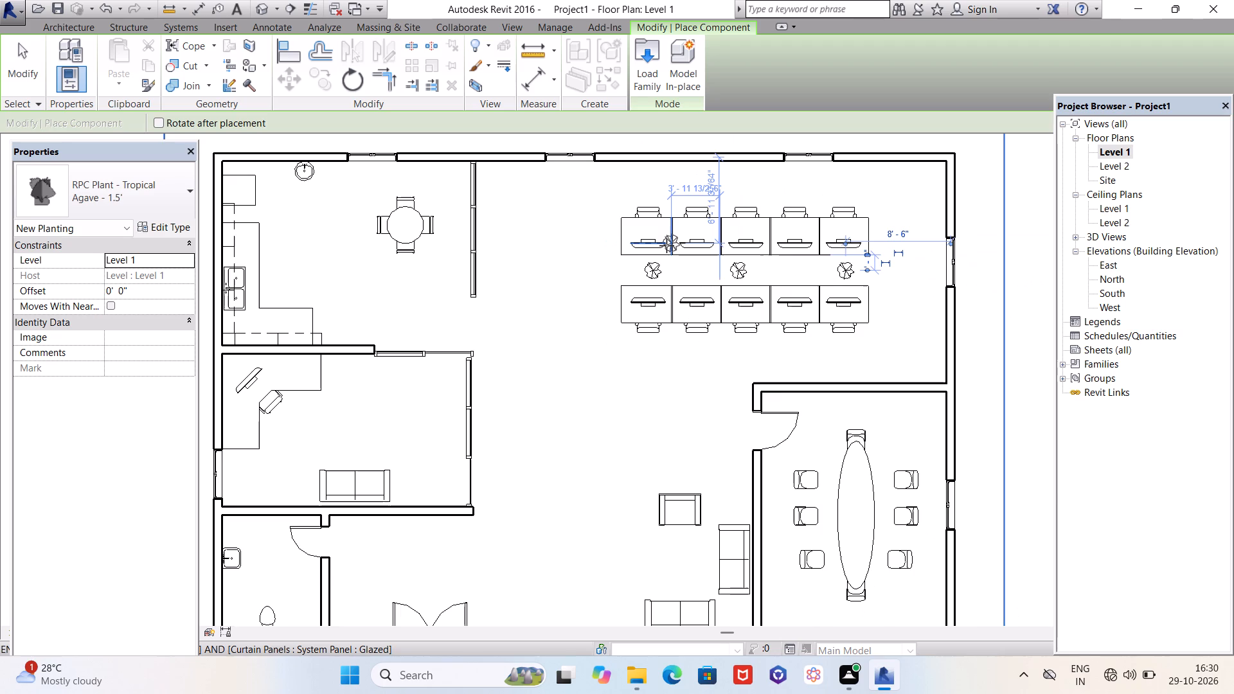
scroll(666, 245, "down", 3)
scroll(588, 432, "up", 5)
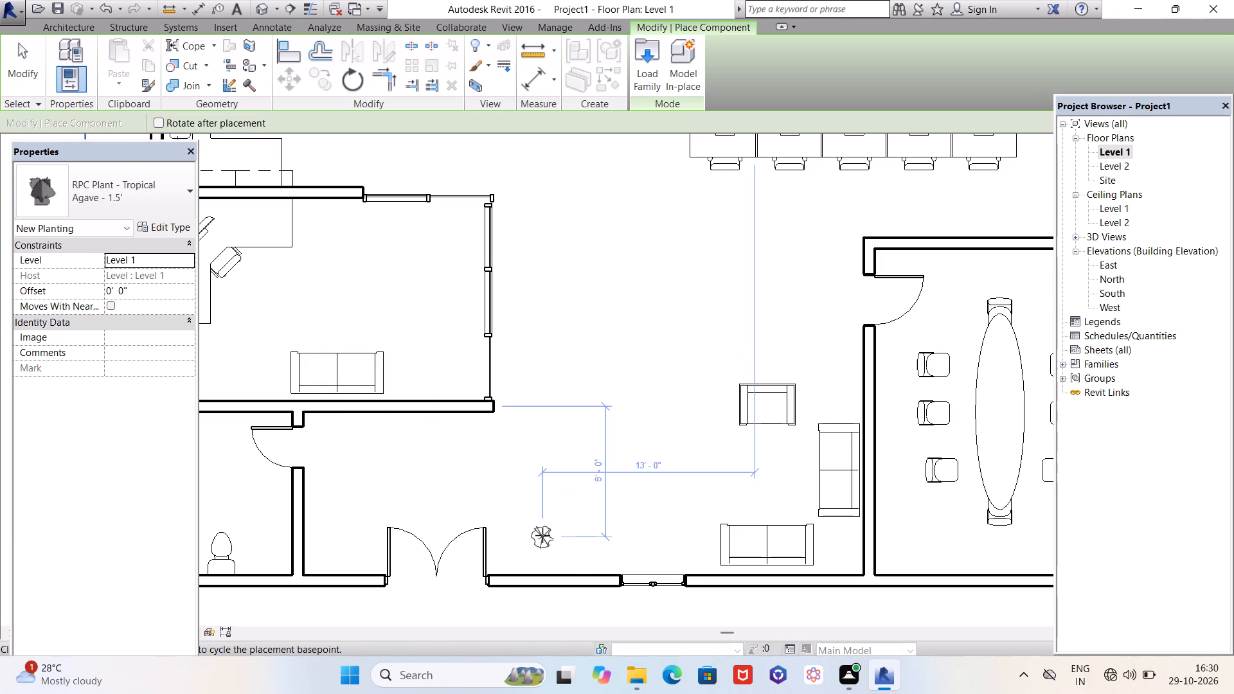
left_click(489, 432)
scroll(652, 488, "down", 4)
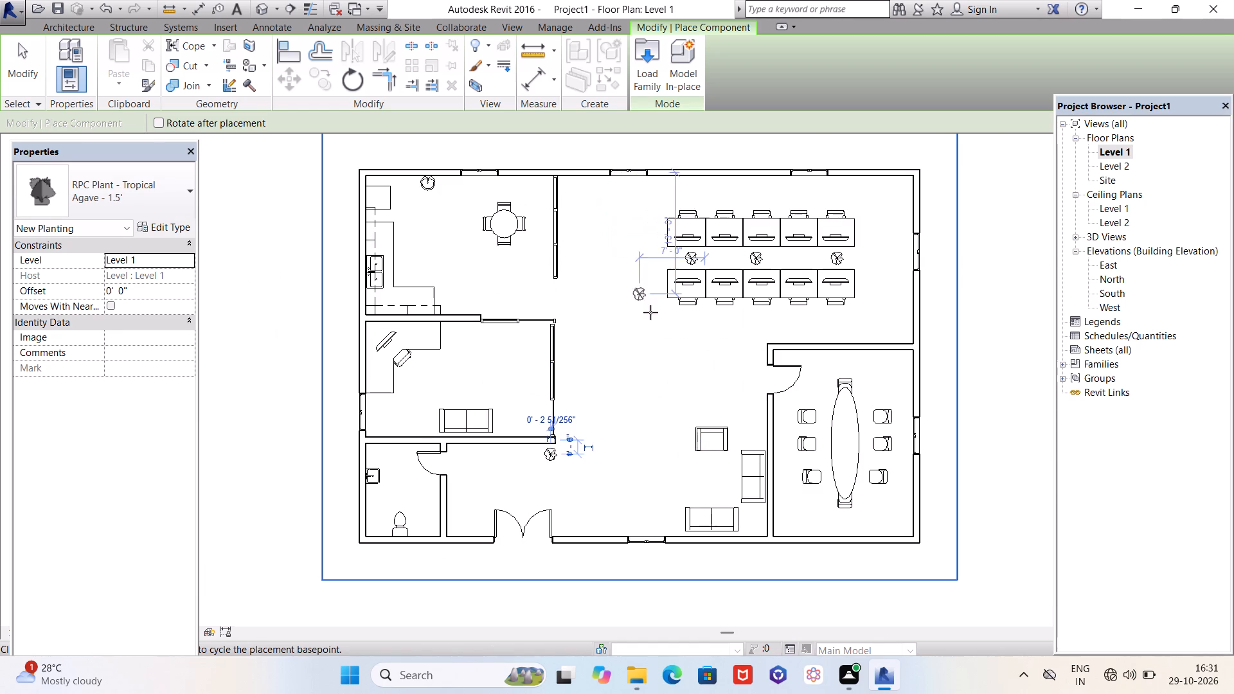
key("Escape")
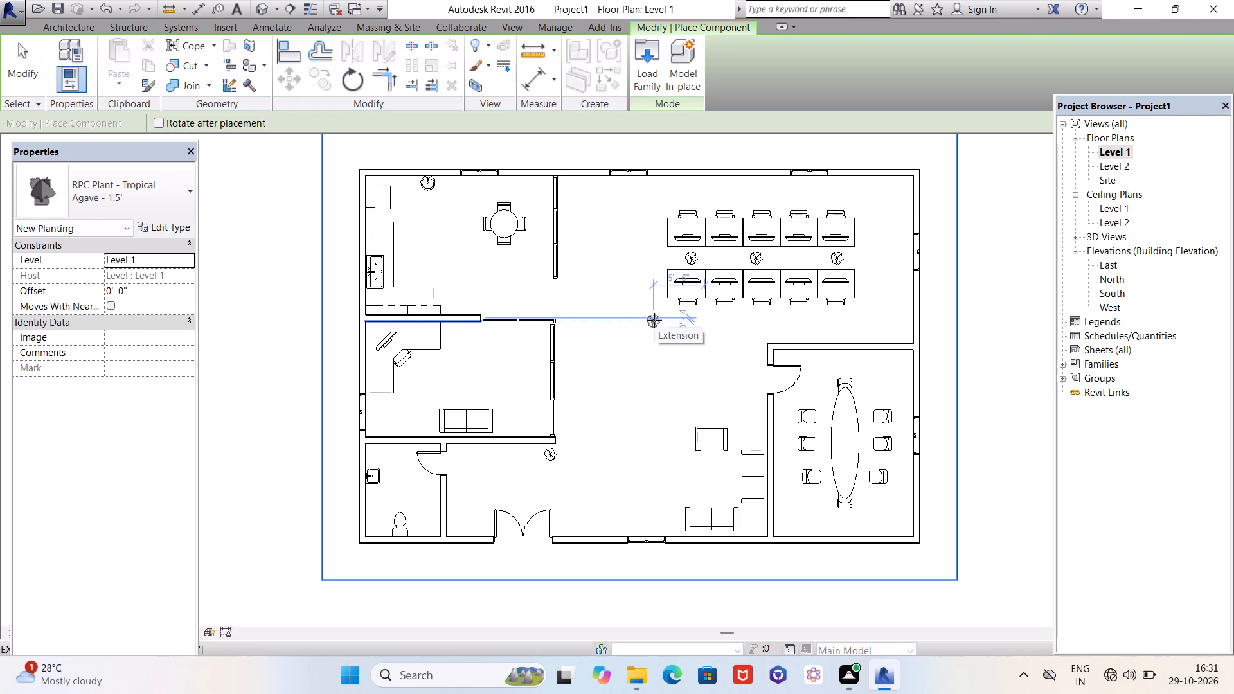
key("Escape")
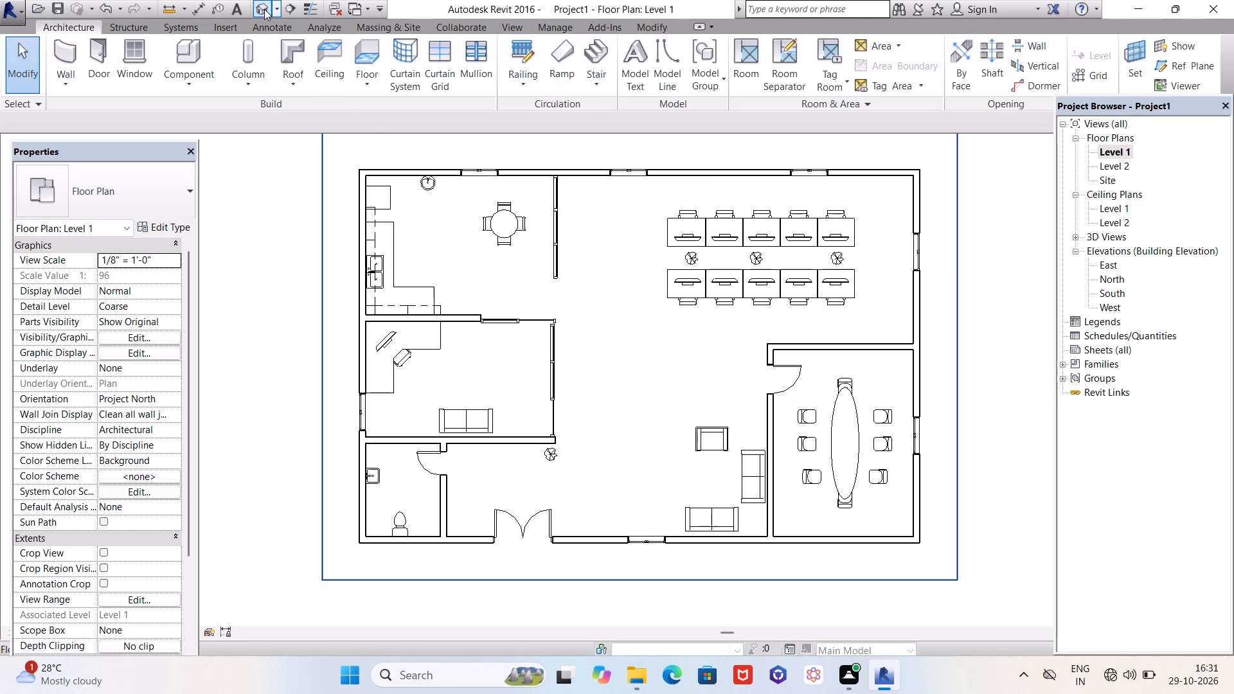
Examine the agave plants placed between the workstations and near the entrance in the 3D view.
left_click(264, 9)
scroll(563, 371, "up", 4)
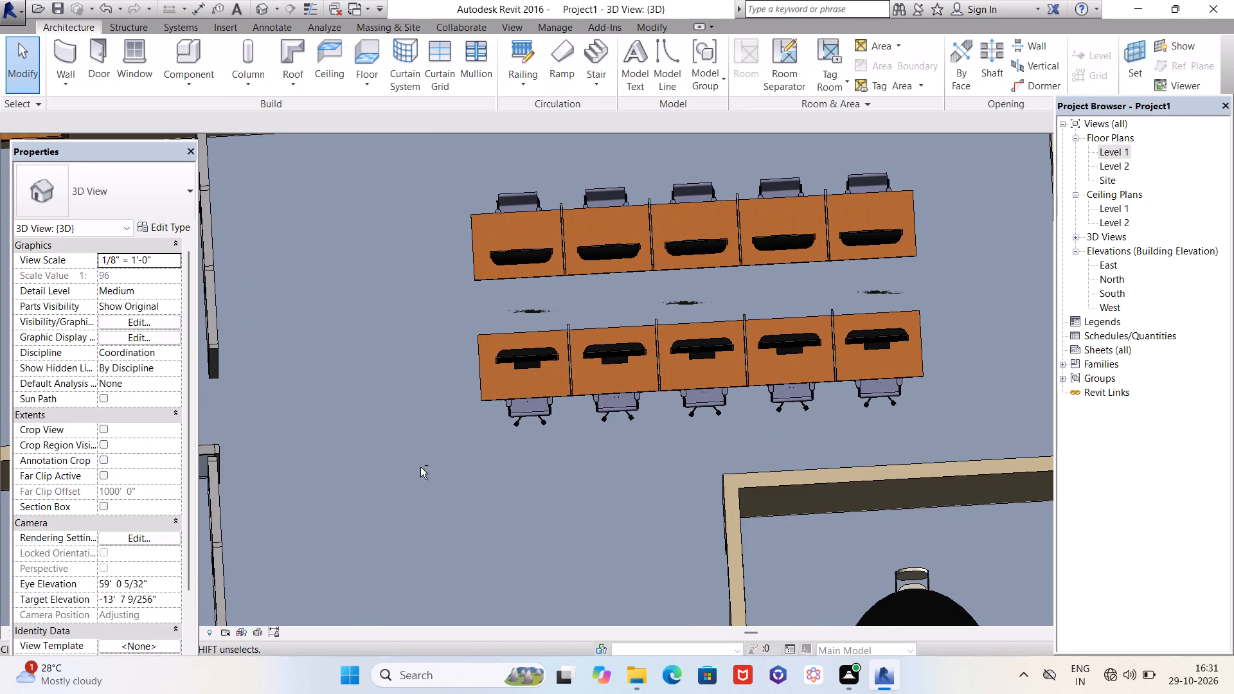
middle_click_drag(424, 467, 619, 310, "shift")
scroll(362, 218, "up", 14)
left_click_drag(482, 490, 478, 476, "shift")
middle_click_drag(453, 418, 436, 330, "shift")
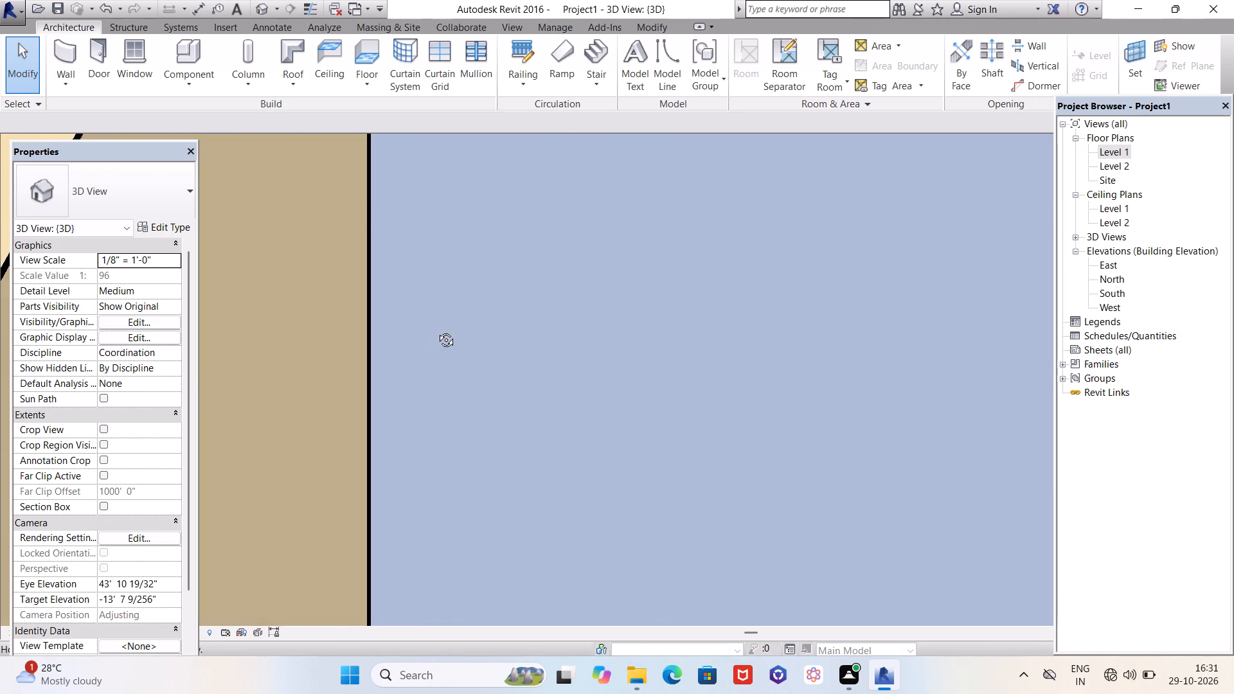
middle_click_drag(436, 330, 436, 332, "shift")
scroll(433, 339, "down", 4)
scroll(455, 403, "down", 3)
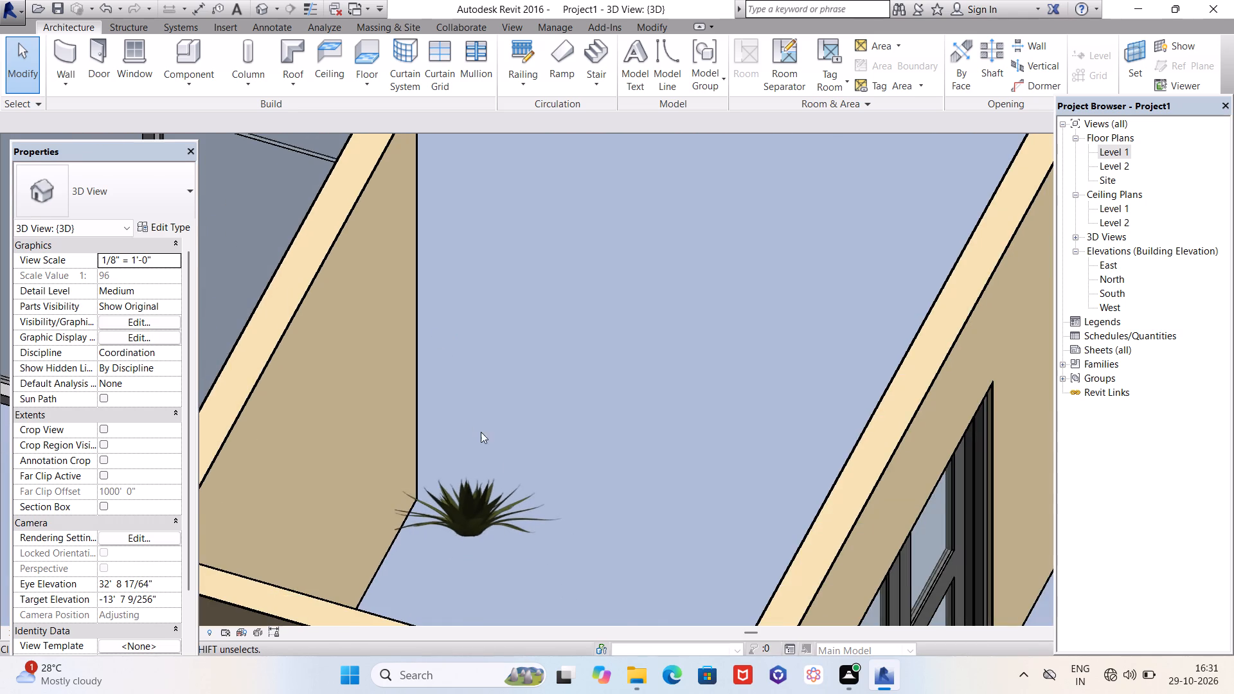
scroll(511, 463, "down", 15)
Set the Height type parameter of the RPC Plant - Tropical Agave - 1.5' plants to 2' 0".
scroll(401, 361, "up", 5)
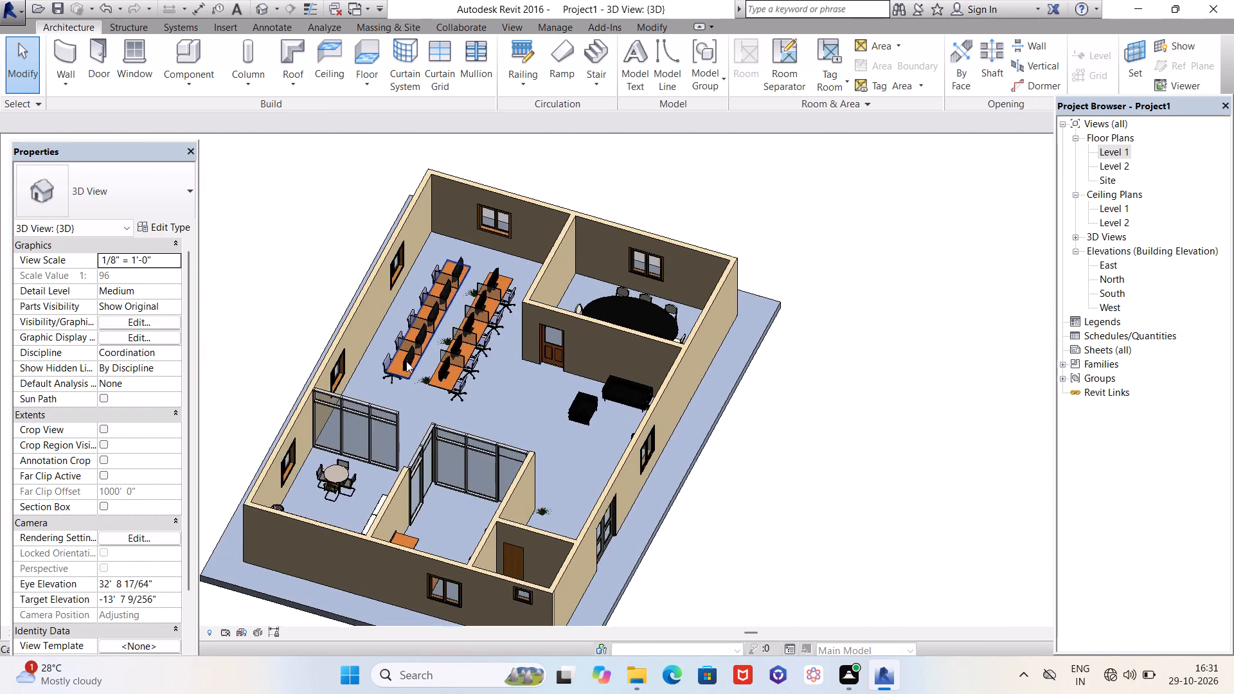
scroll(436, 377, "up", 5)
left_click(455, 407)
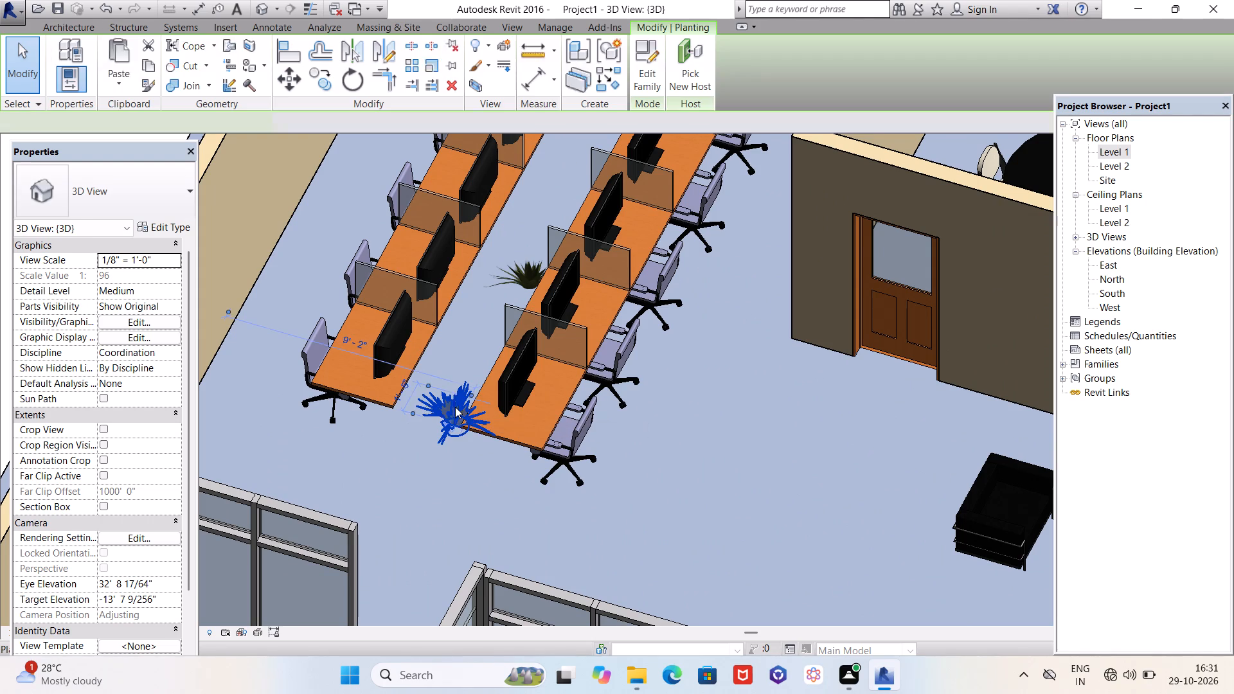
scroll(376, 417, "down", 4)
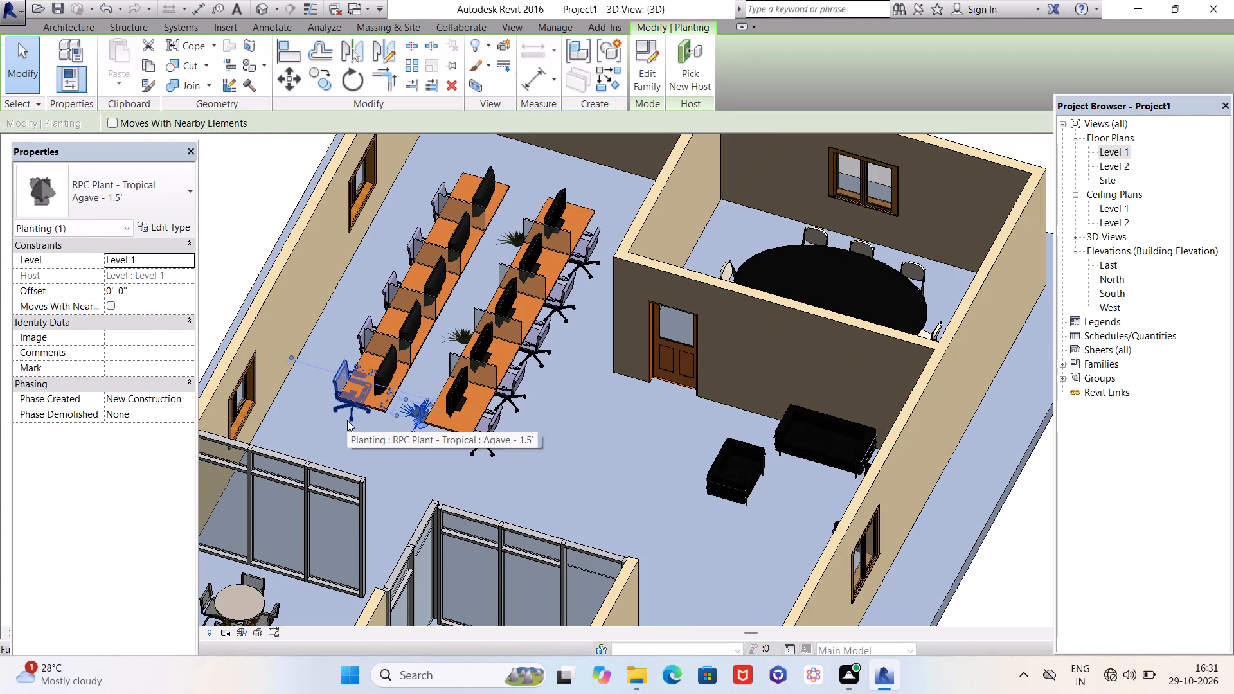
middle_click_drag(353, 420, 387, 416)
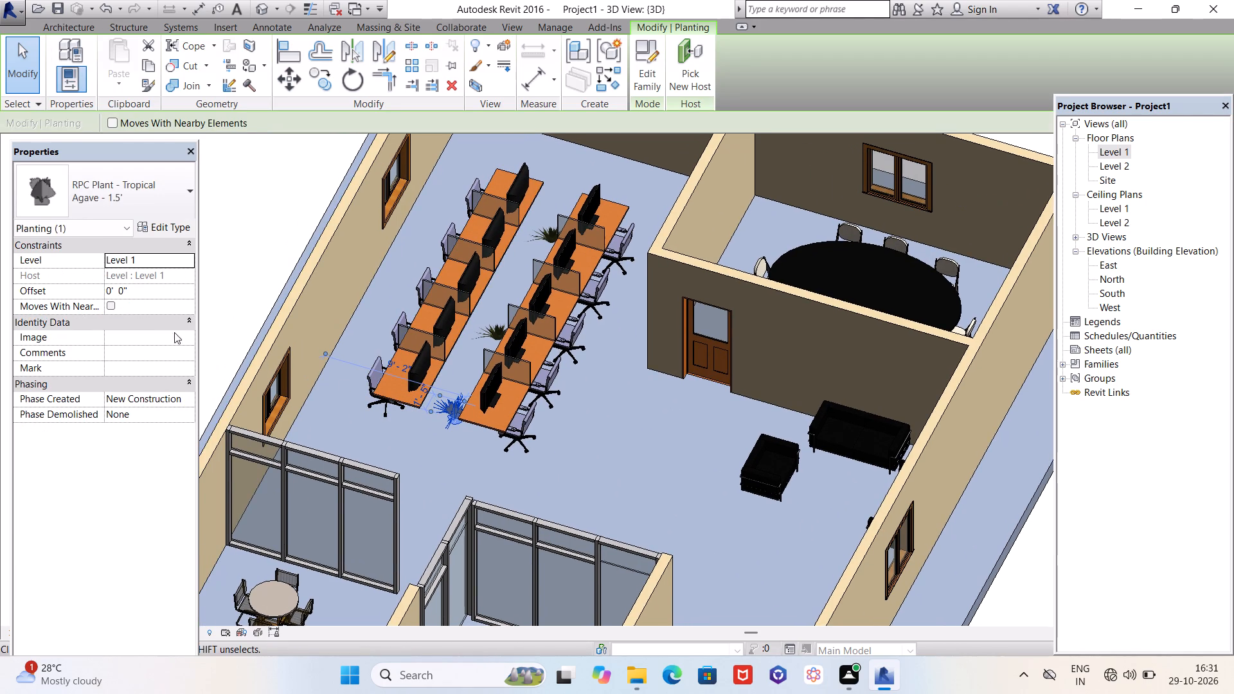
left_click(174, 225)
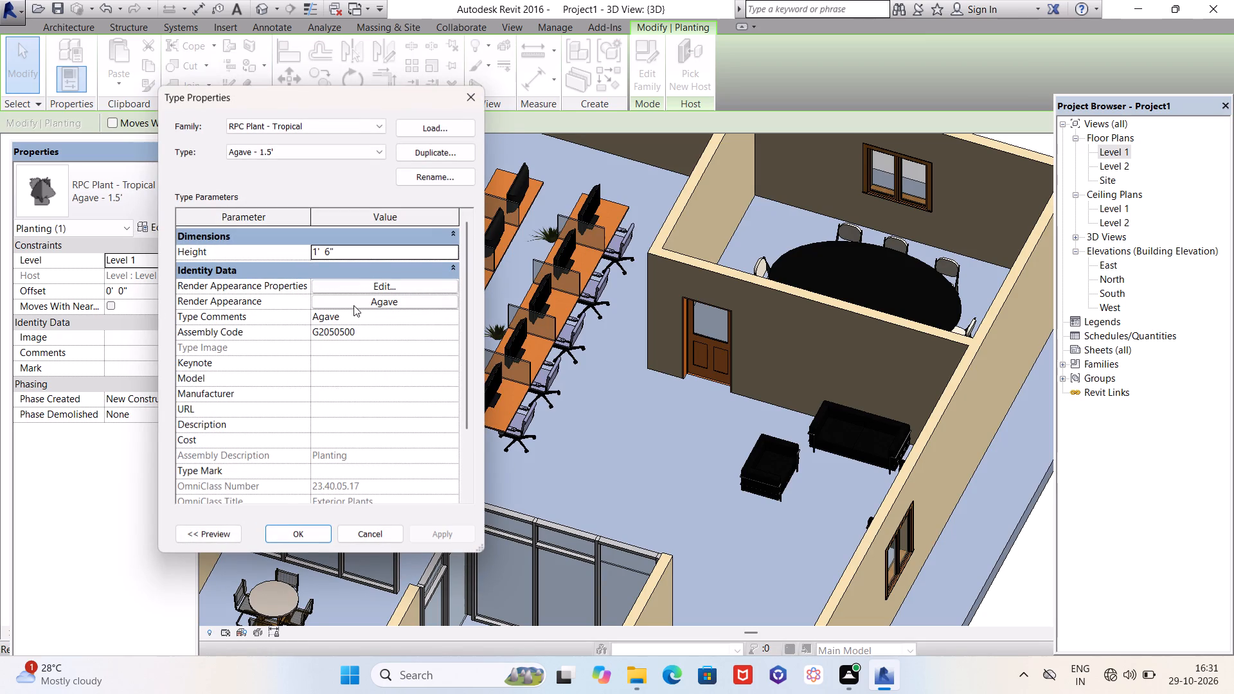
left_click(341, 255)
left_click_drag(341, 255, 298, 253)
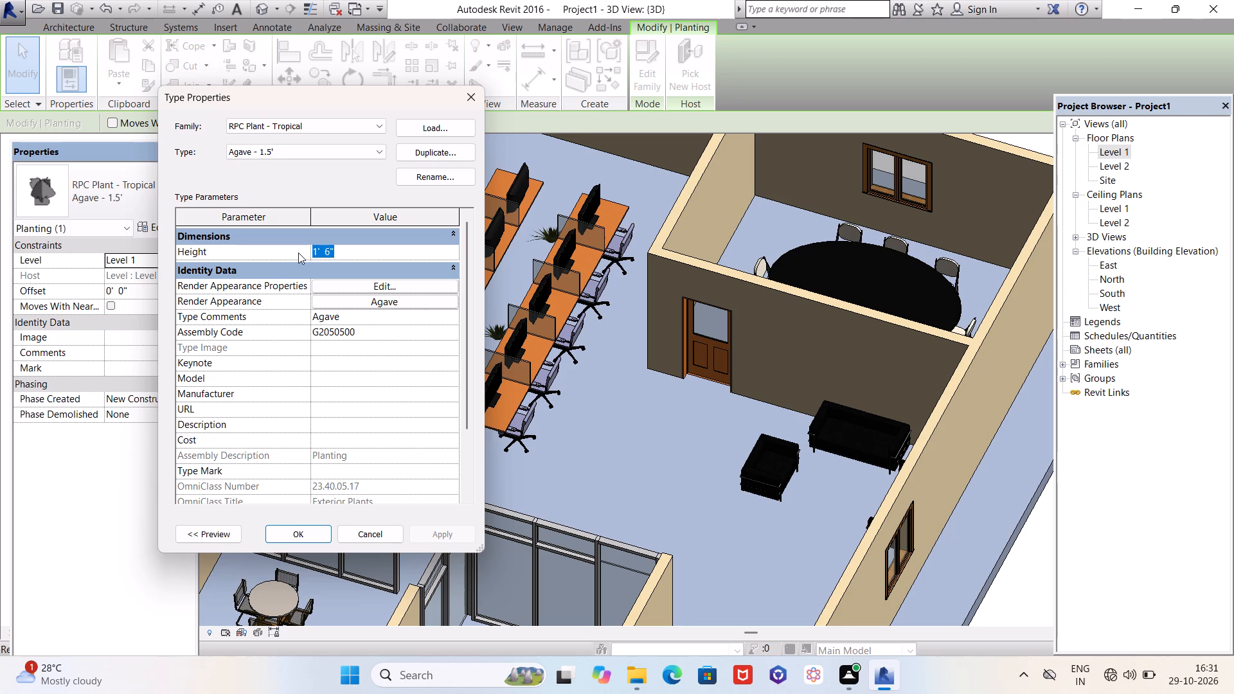
type("2'")
key("Return")
left_click_drag(315, 97, 251, 97)
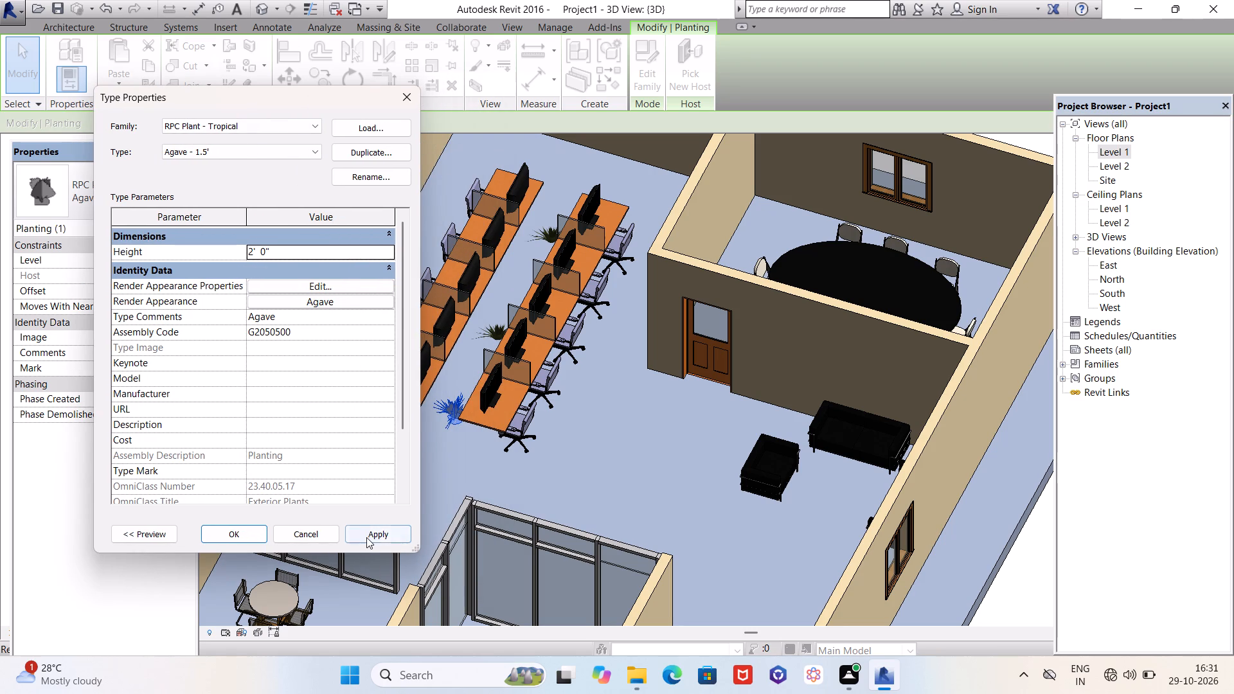
left_click(366, 537)
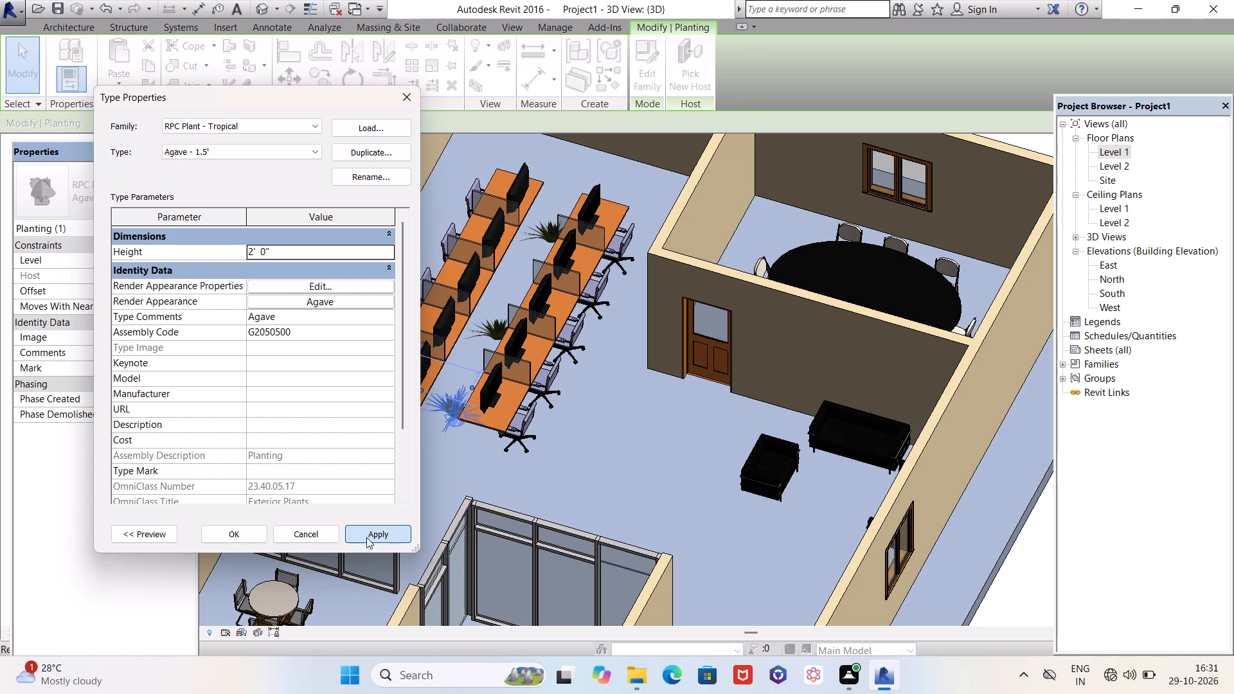
left_click(250, 535)
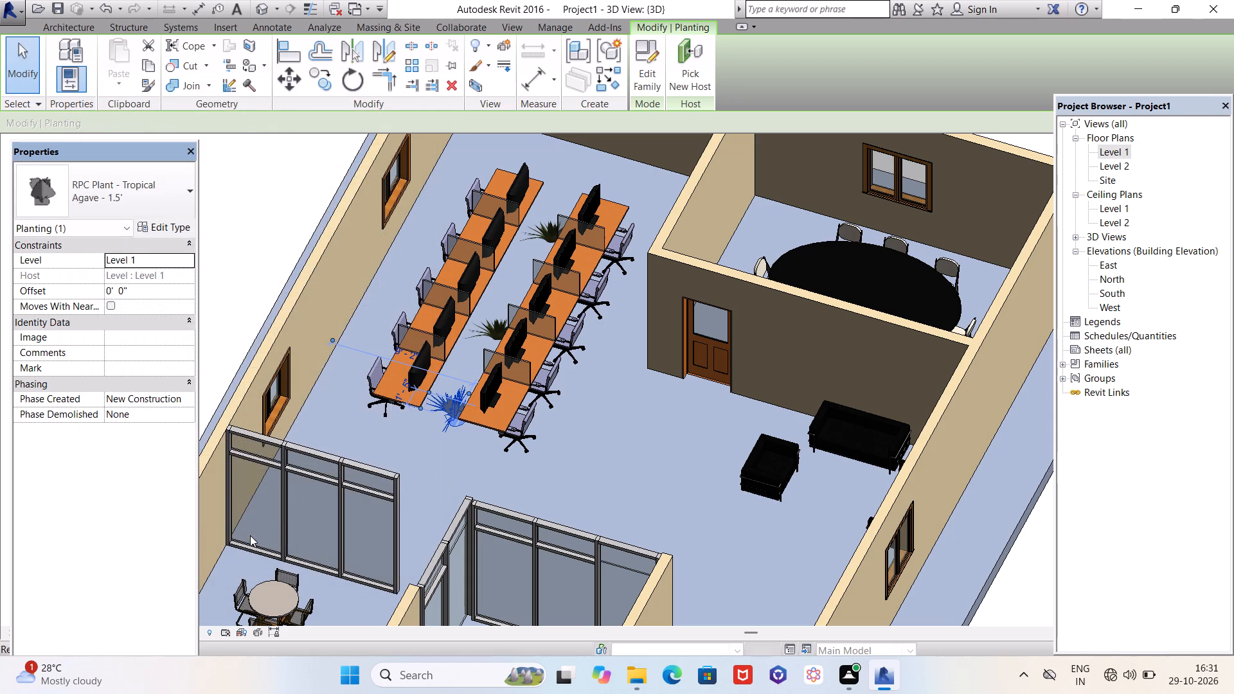
scroll(437, 418, "down", 5)
key("Escape")
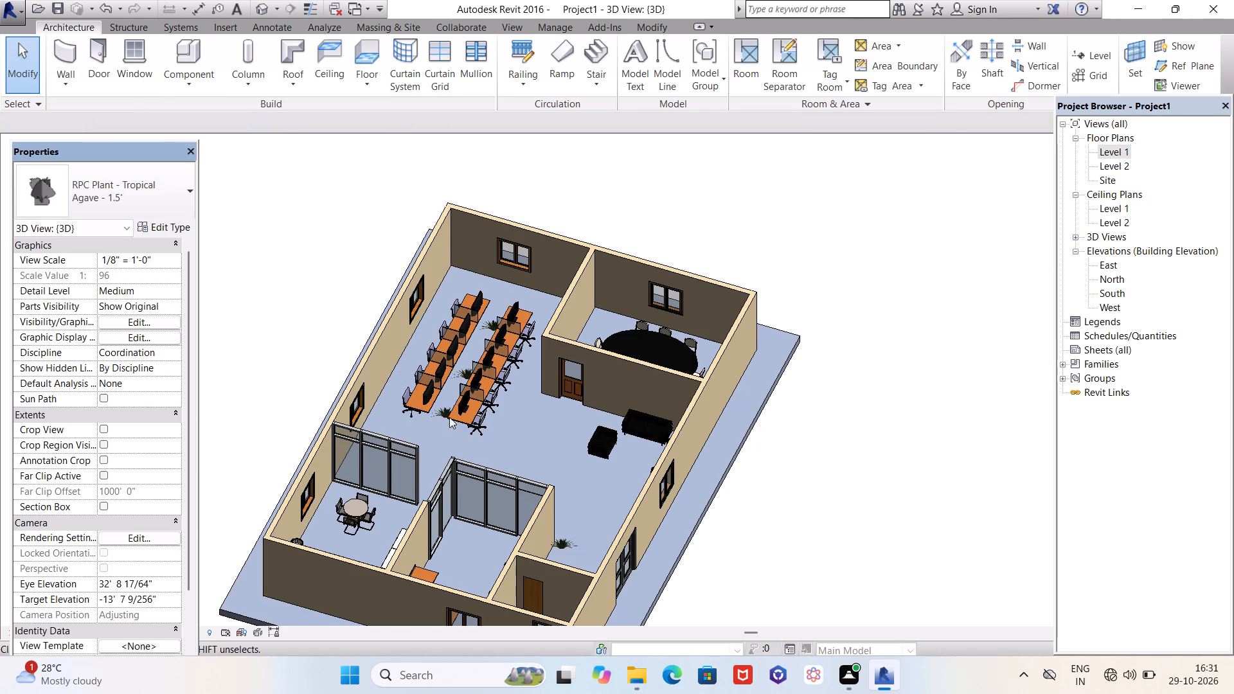
Examine the resized agave plants near the entrance and beside the workstations in the 3D view.
scroll(465, 426, "down", 2)
scroll(527, 515, "up", 7)
scroll(552, 528, "down", 1)
scroll(552, 528, "up", 10)
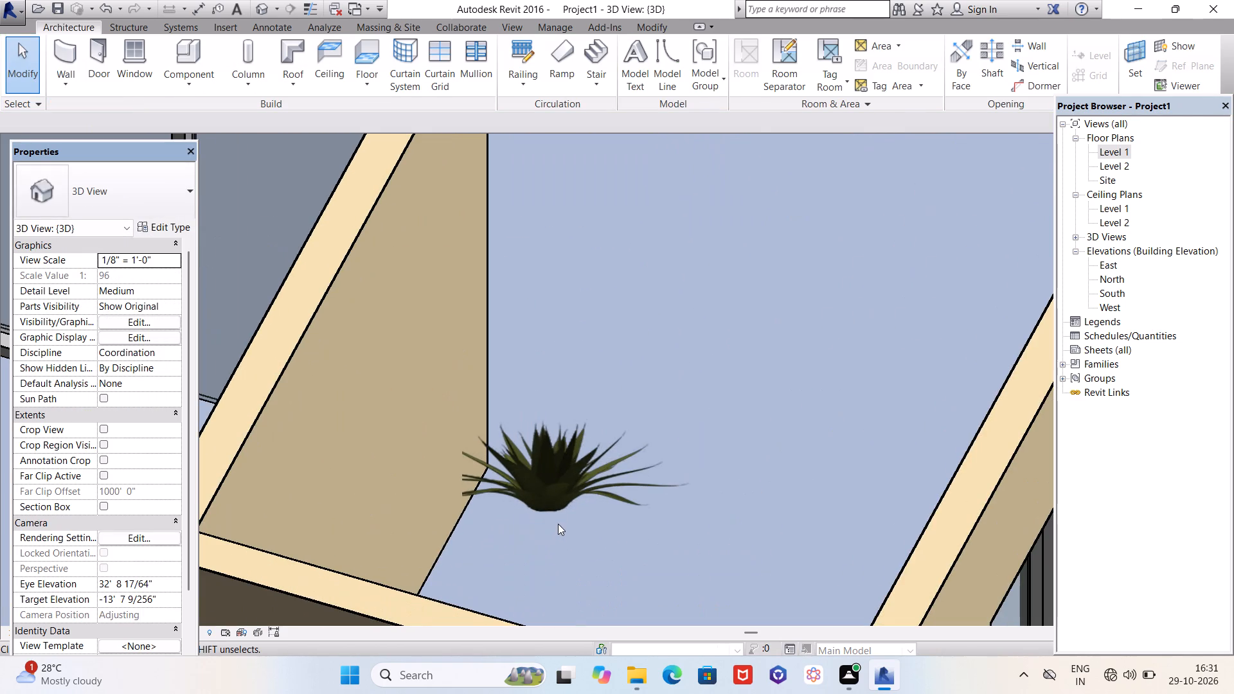
scroll(560, 519, "down", 12)
scroll(404, 290, "up", 5)
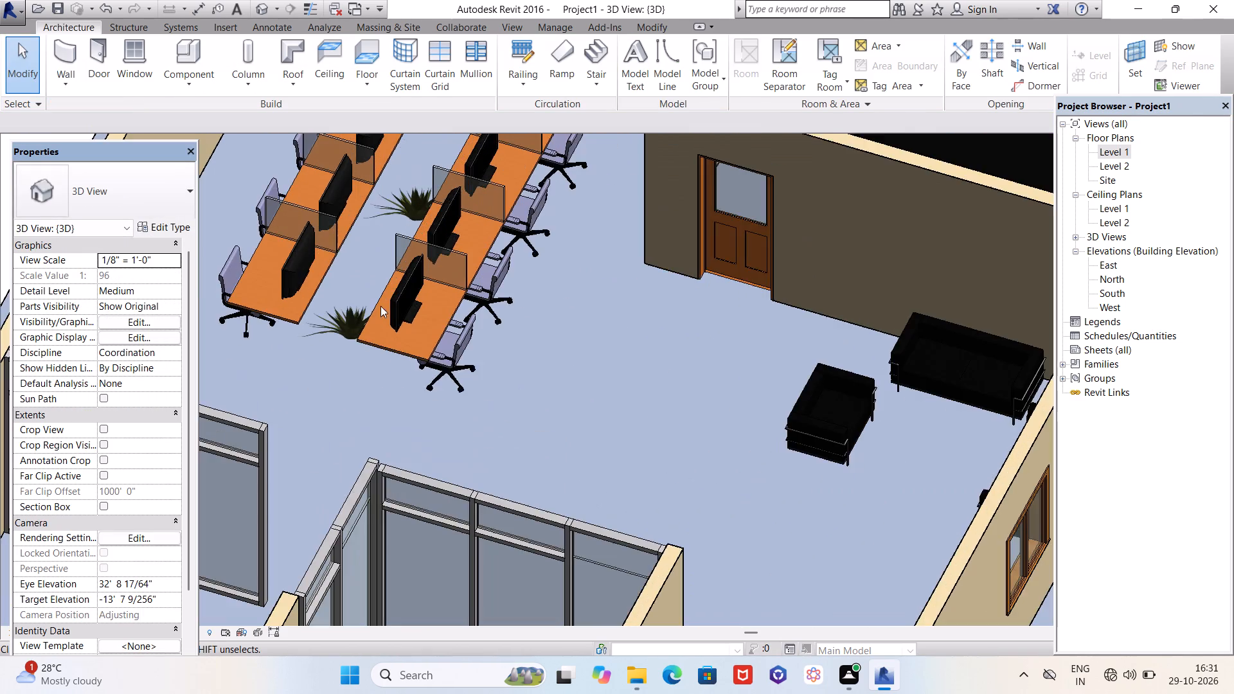
scroll(370, 322, "up", 7)
scroll(330, 325, "down", 1)
scroll(330, 326, "up", 4)
scroll(300, 398, "up", 1, "shift")
Examine the agave plants between the workstation rows and the whole furnished interior from other 3D angles.
middle_click_drag(300, 398, 366, 304, "shift")
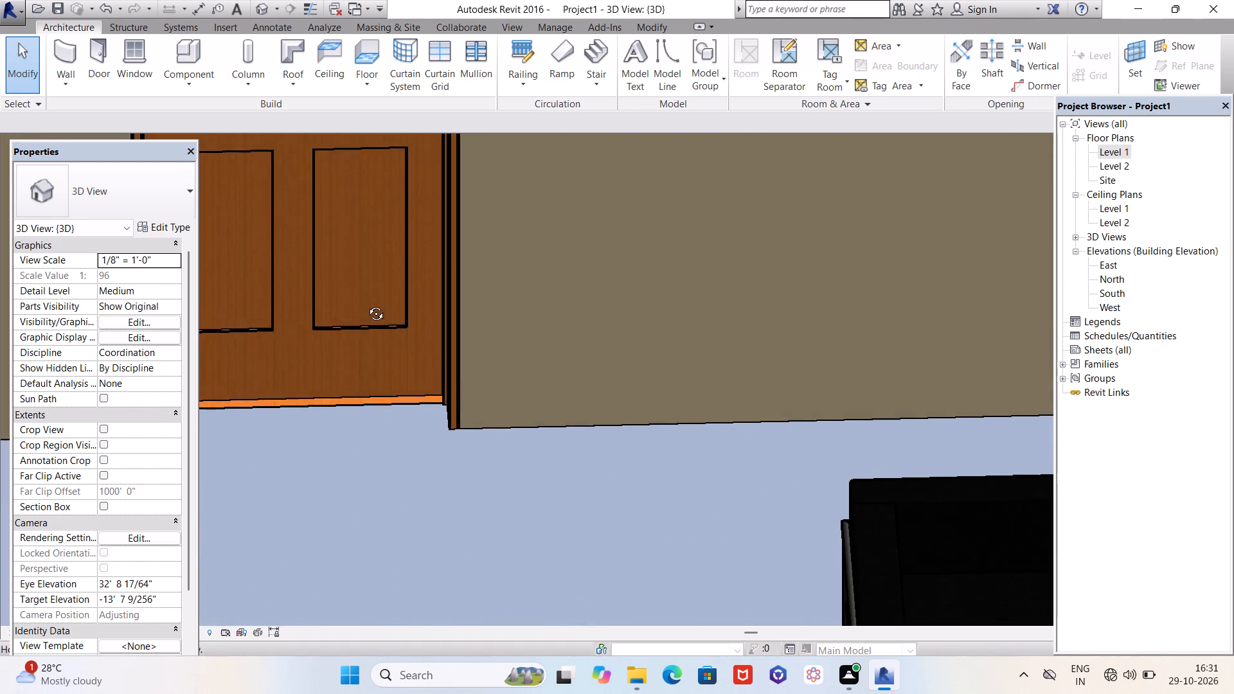
middle_click_drag(366, 304, 366, 307, "shift")
scroll(483, 336, "down", 9)
middle_click_drag(239, 341, 277, 346, "shift")
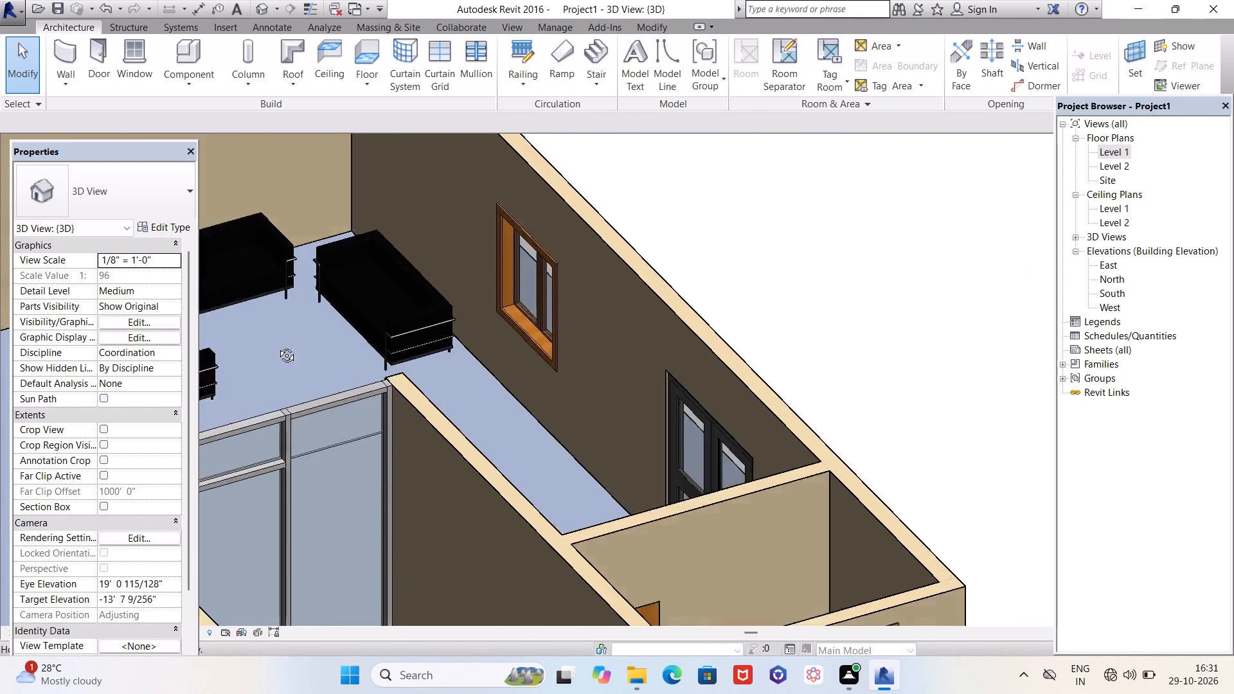
middle_click_drag(277, 346, 274, 347, "shift")
middle_click_drag(257, 343, 724, 278)
scroll(287, 365, "up", 3)
scroll(287, 365, "down", 1)
scroll(287, 365, "up", 1)
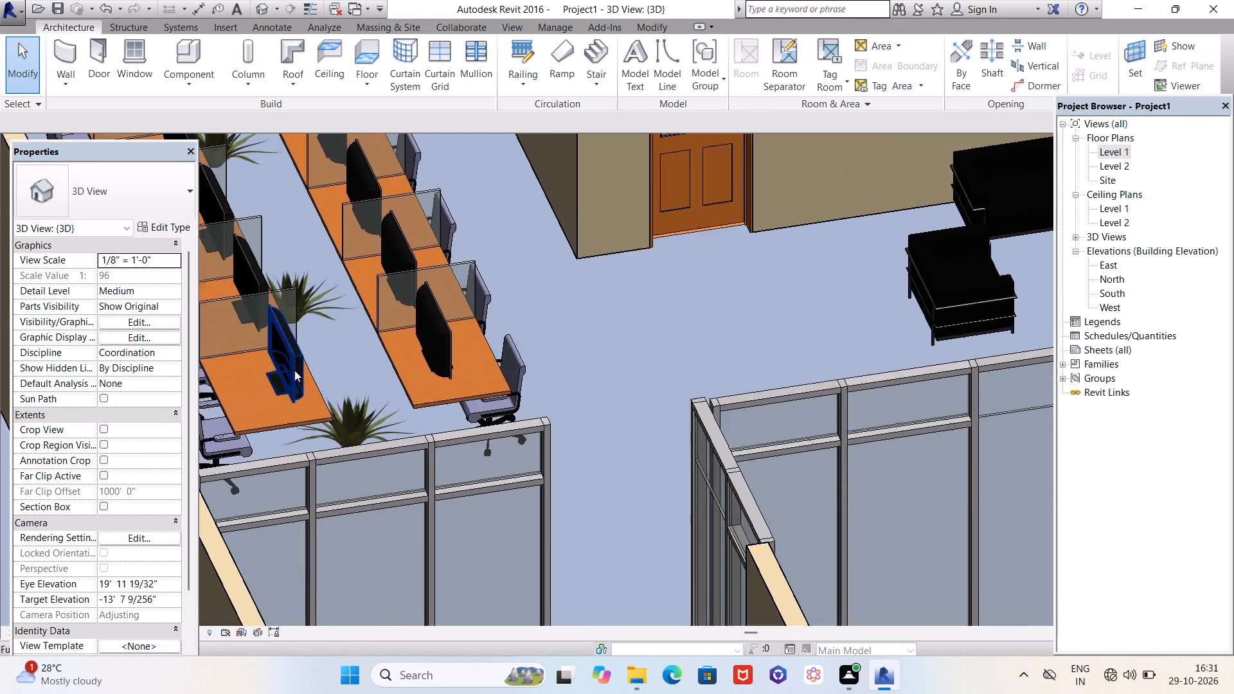
scroll(294, 370, "up", 1)
scroll(352, 431, "up", 5)
scroll(666, 468, "up", 6)
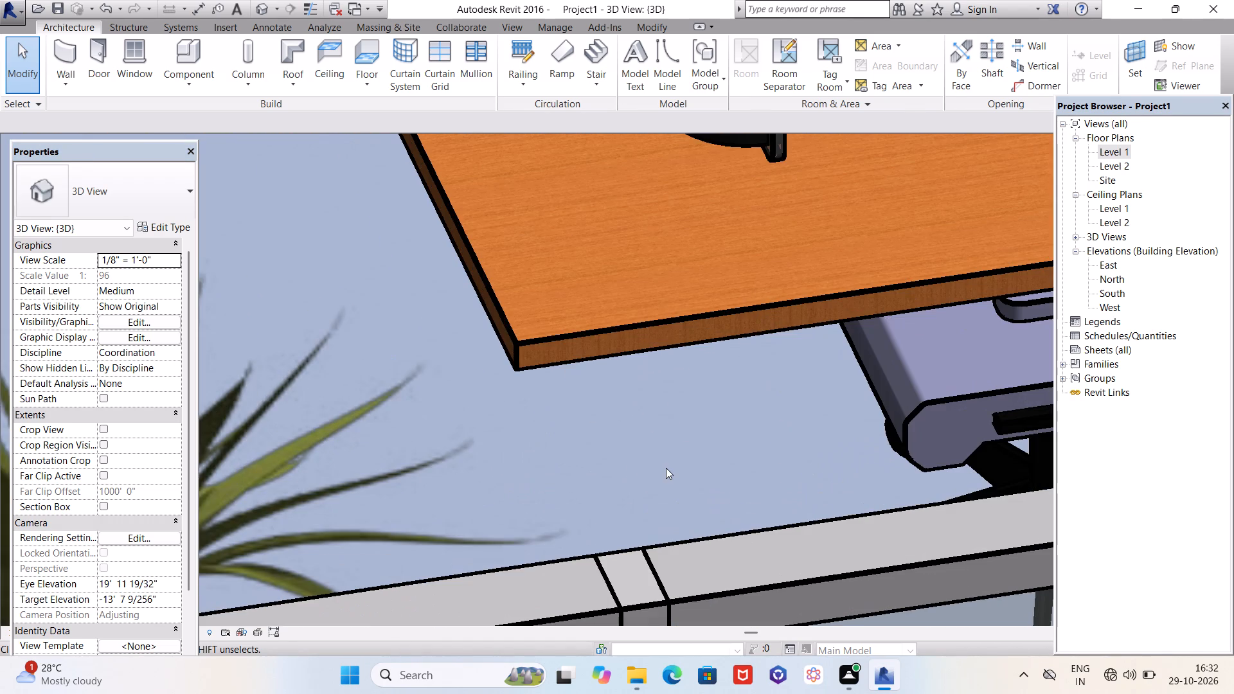
scroll(666, 468, "down", 16)
scroll(657, 468, "down", 6)
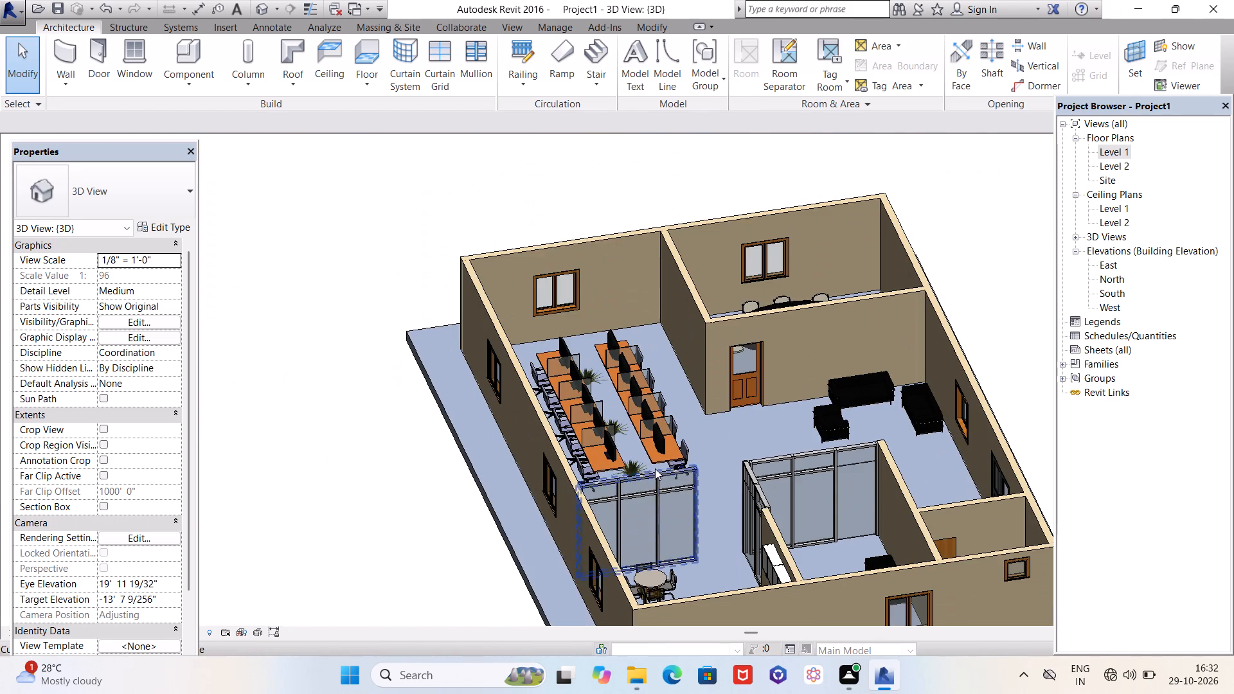
middle_click_drag(765, 398, 616, 443, "shift")
scroll(461, 361, "down", 5)
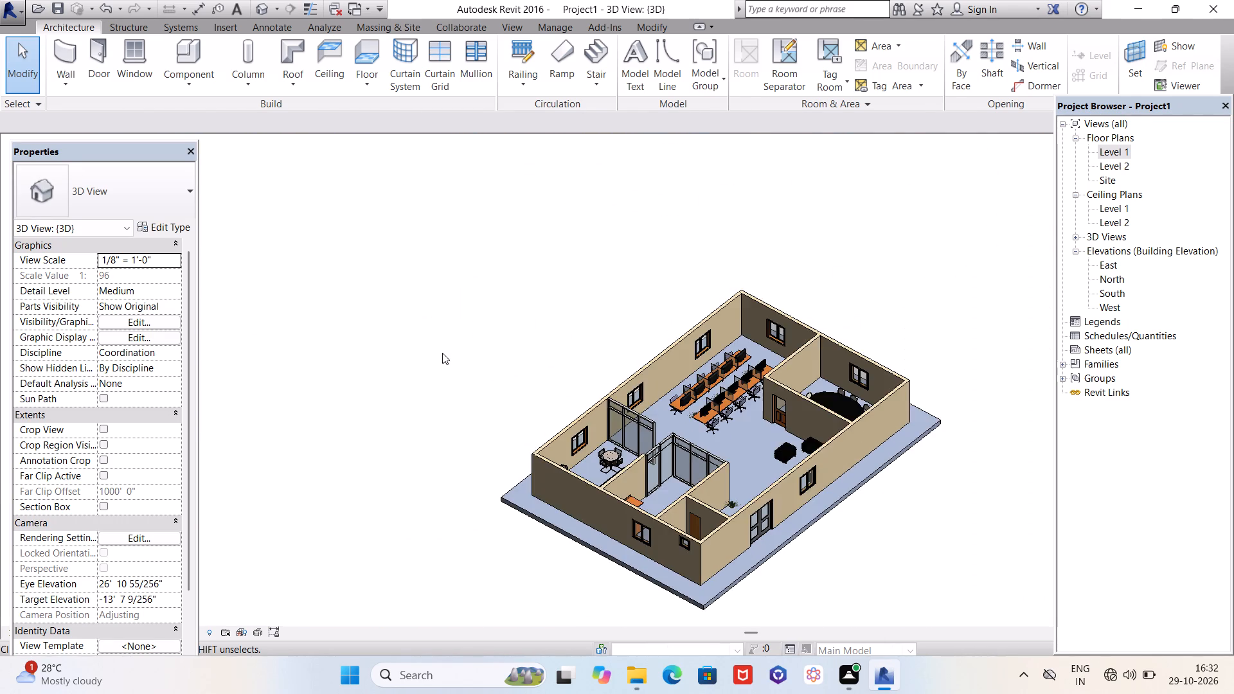
scroll(442, 351, "down", 5)
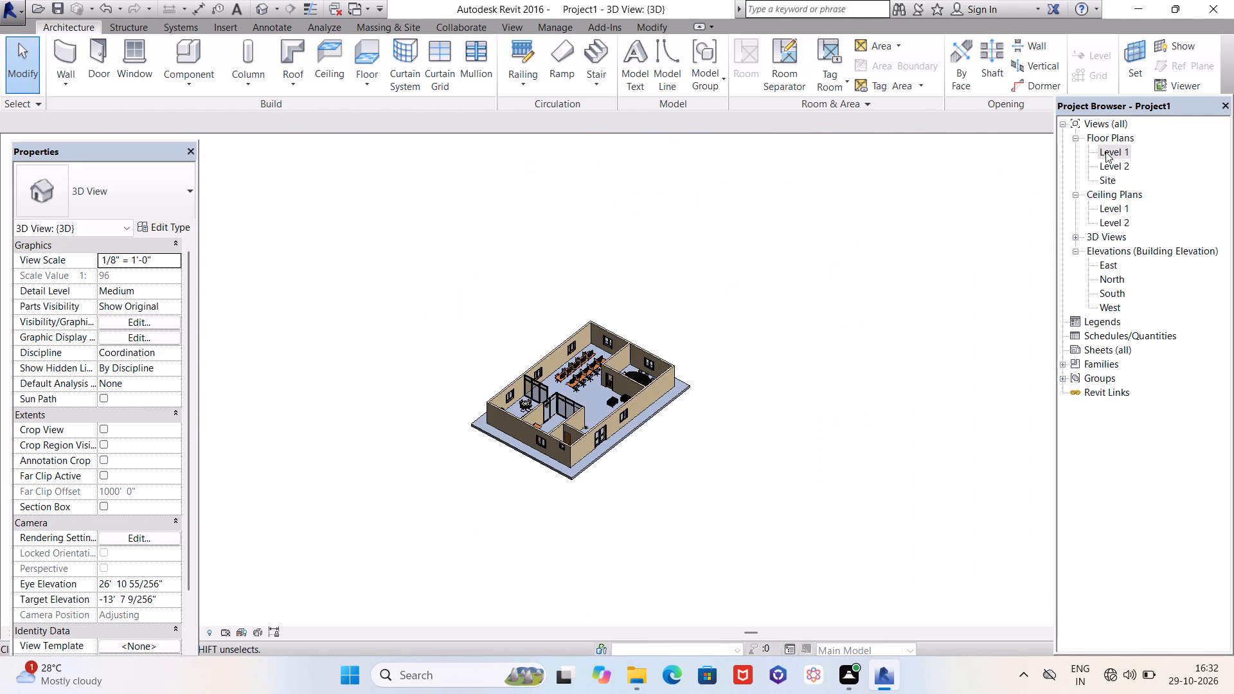
Open the Level 1 floor plan showing the whole building layout.
double_click(1105, 152)
scroll(559, 418, "down", 2)
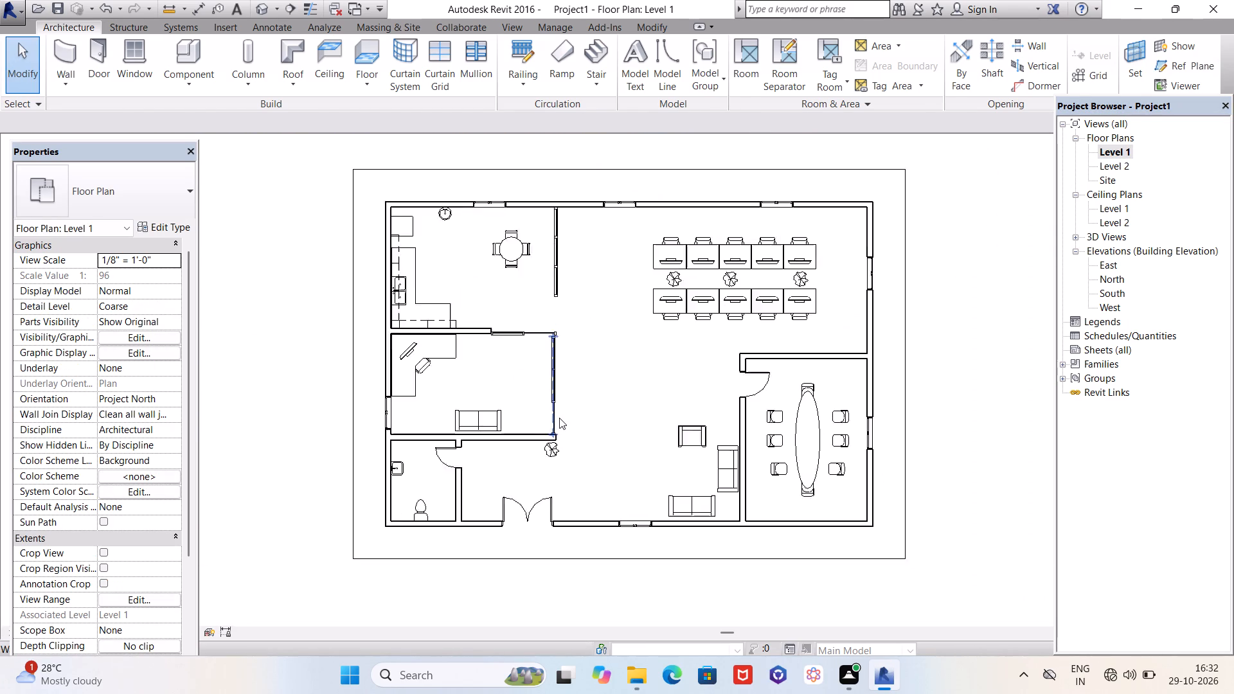
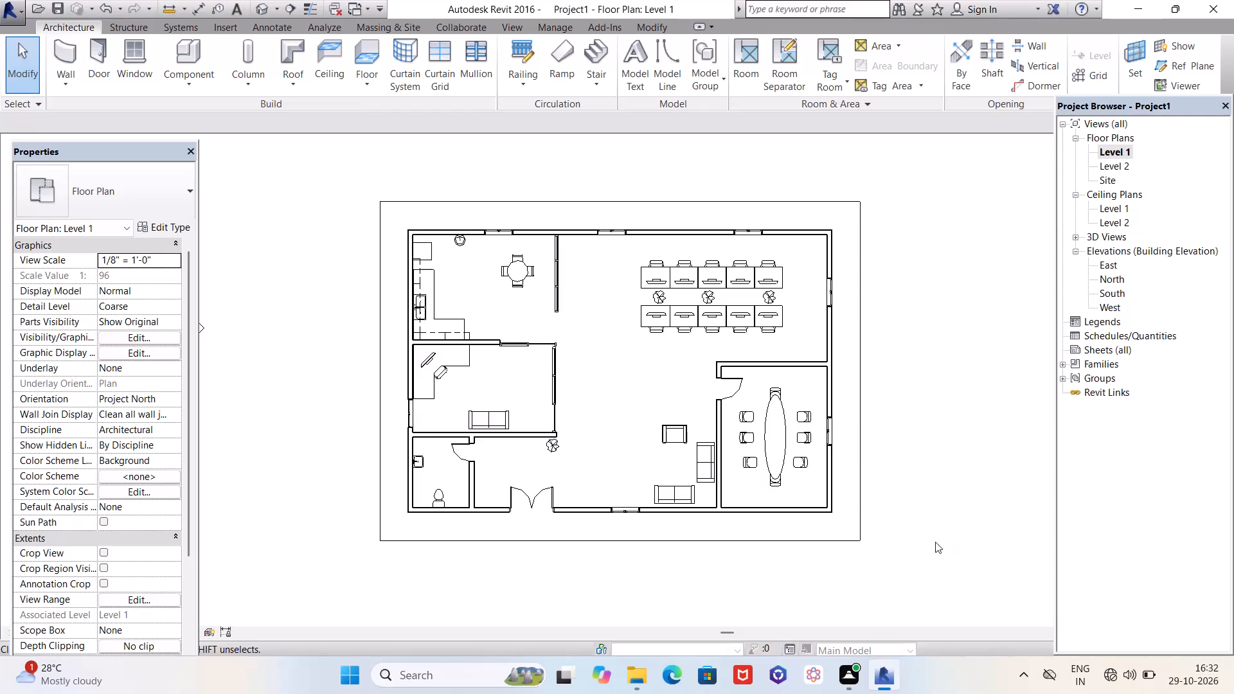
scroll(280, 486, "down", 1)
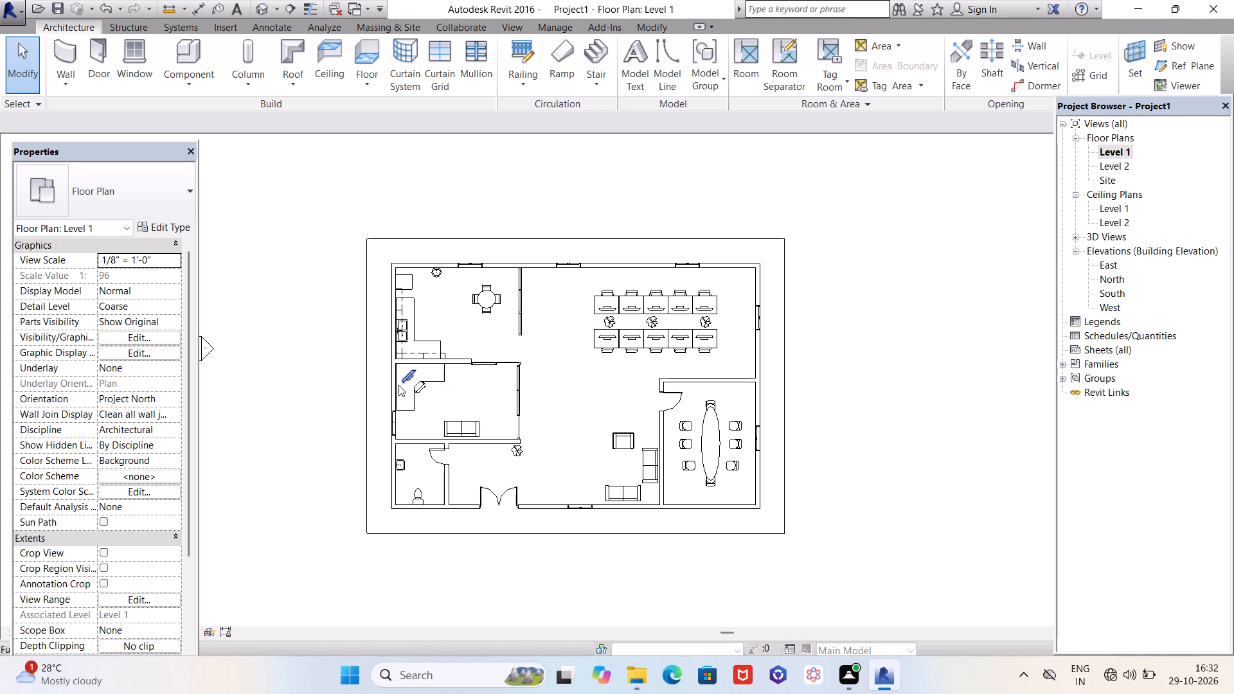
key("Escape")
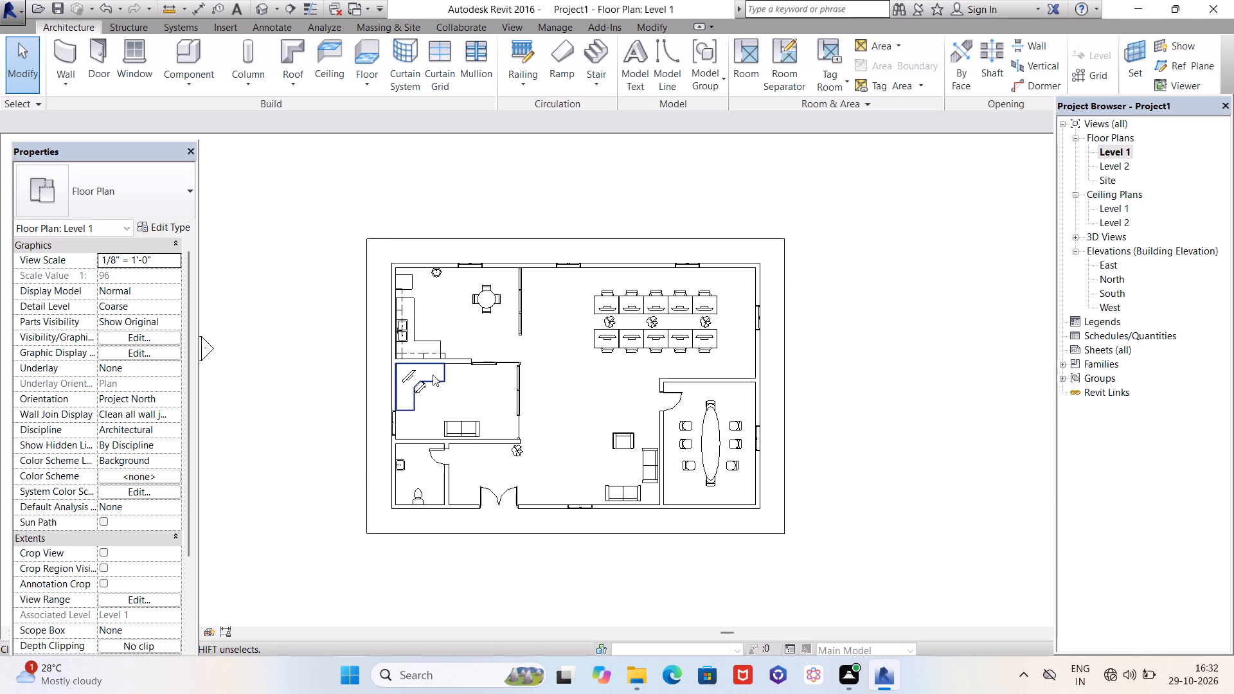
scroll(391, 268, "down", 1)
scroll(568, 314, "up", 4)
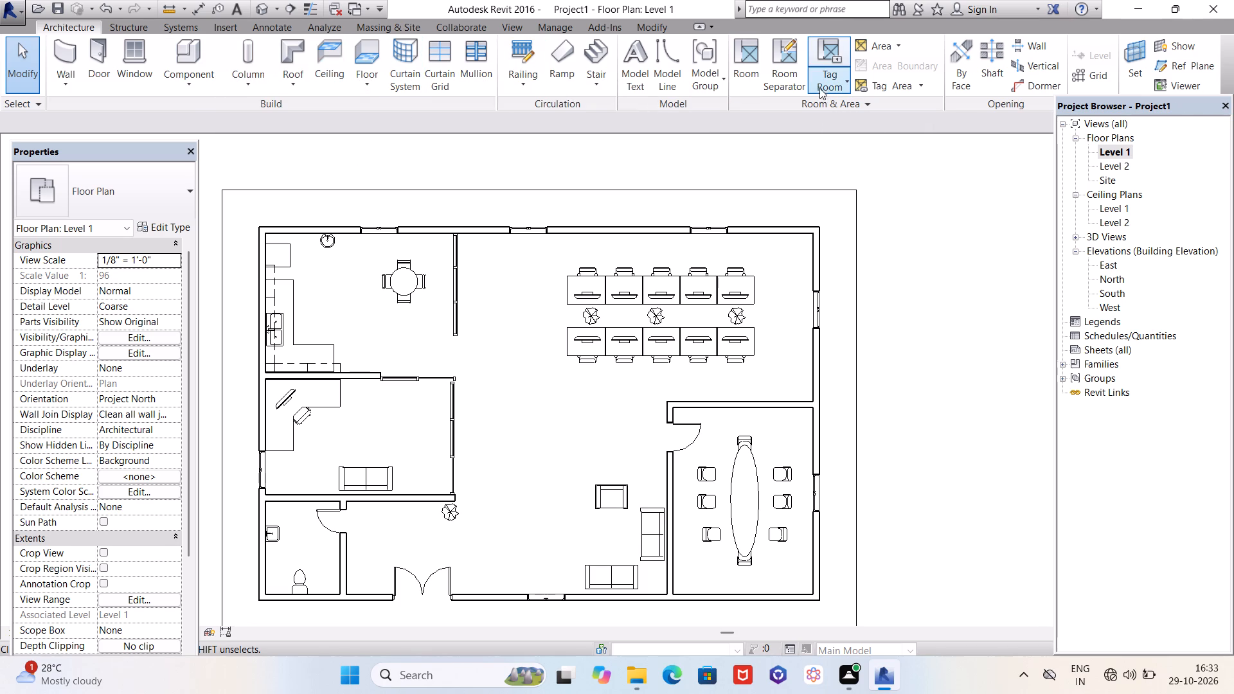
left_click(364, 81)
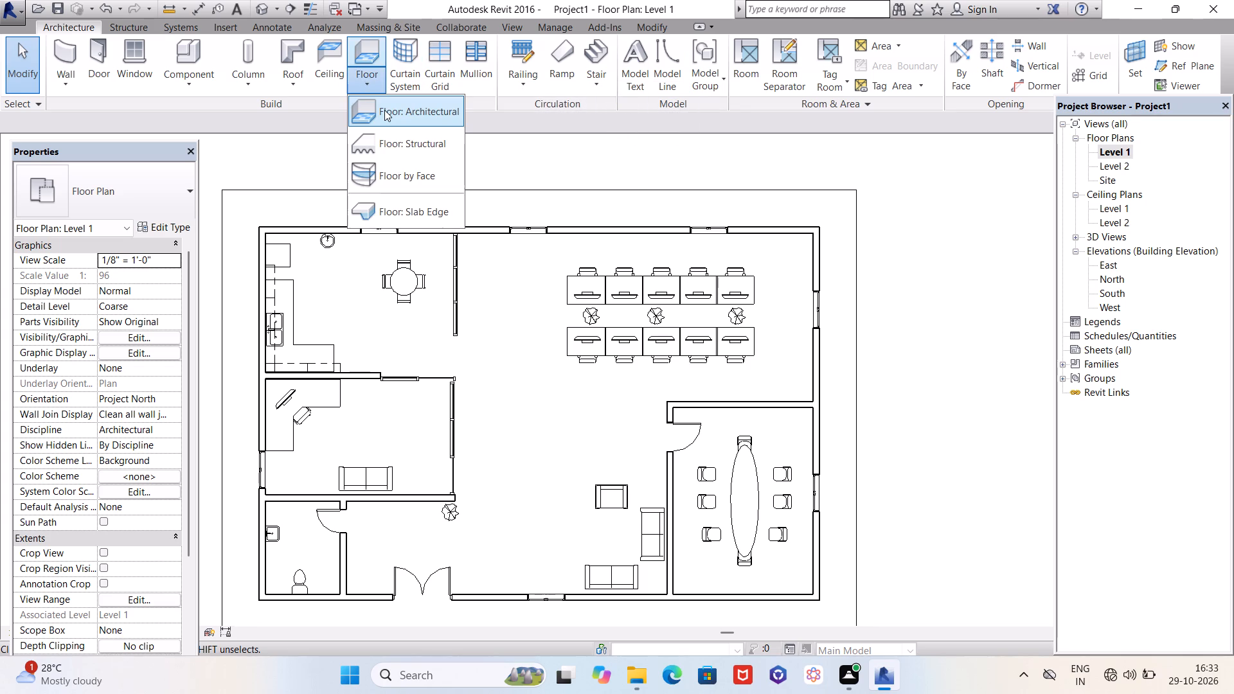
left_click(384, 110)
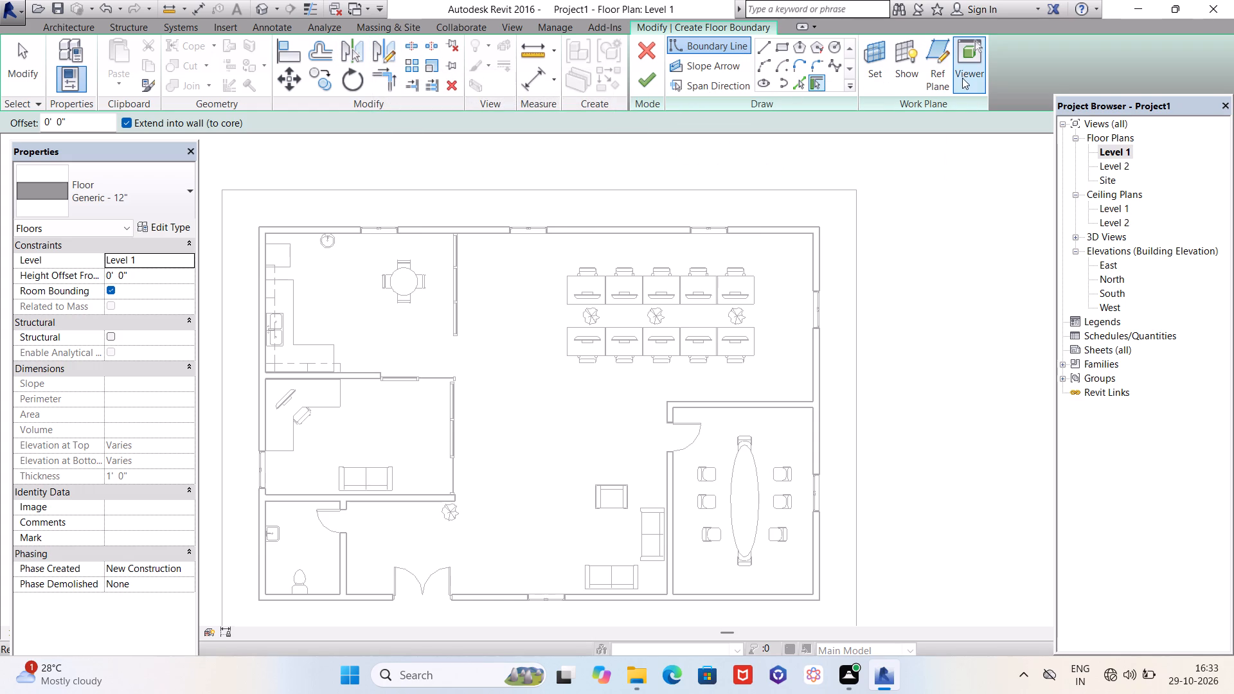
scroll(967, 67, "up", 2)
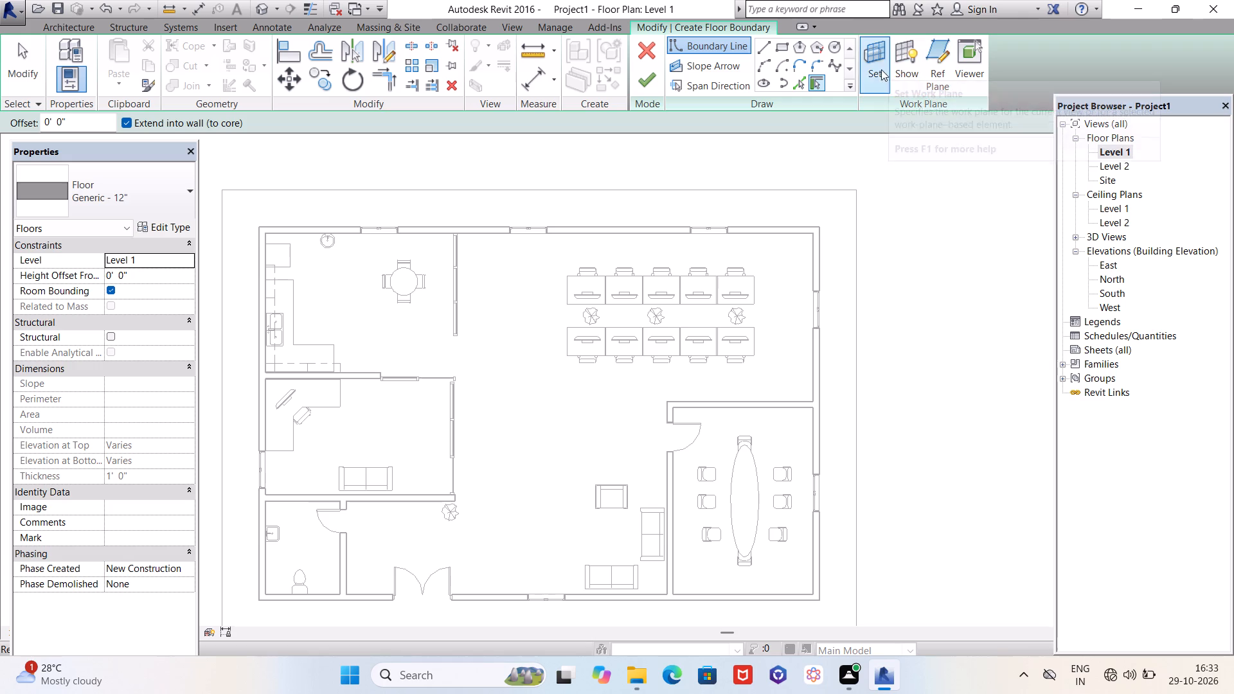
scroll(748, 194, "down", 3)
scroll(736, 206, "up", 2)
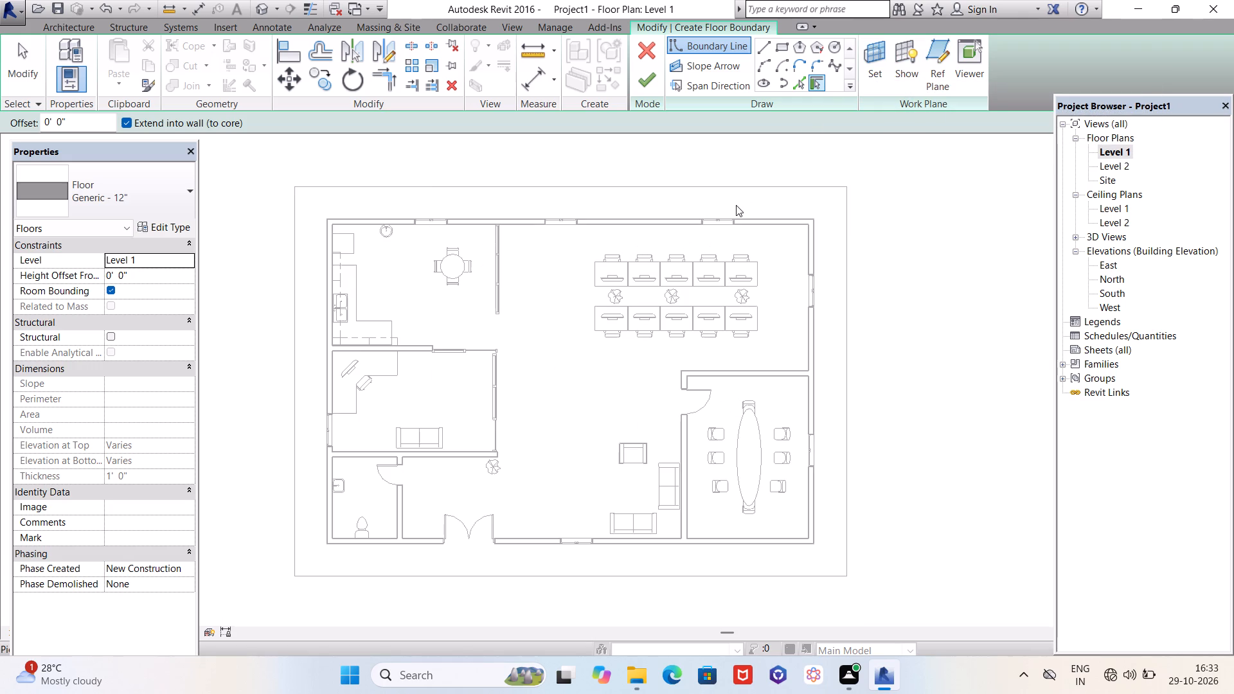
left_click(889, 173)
Open the default 3D view of the furnished office and abandon the unfinished floor boundary sketch.
left_click(264, 12)
scroll(558, 400, "up", 10)
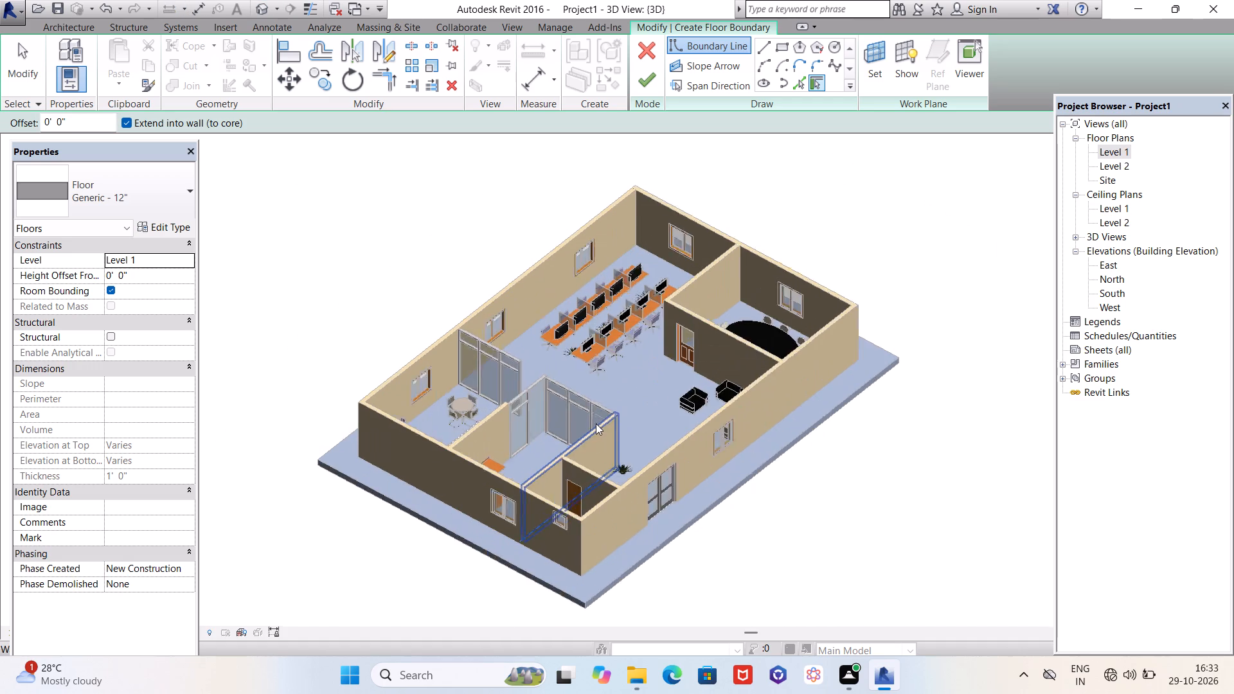
scroll(587, 412, "down", 2)
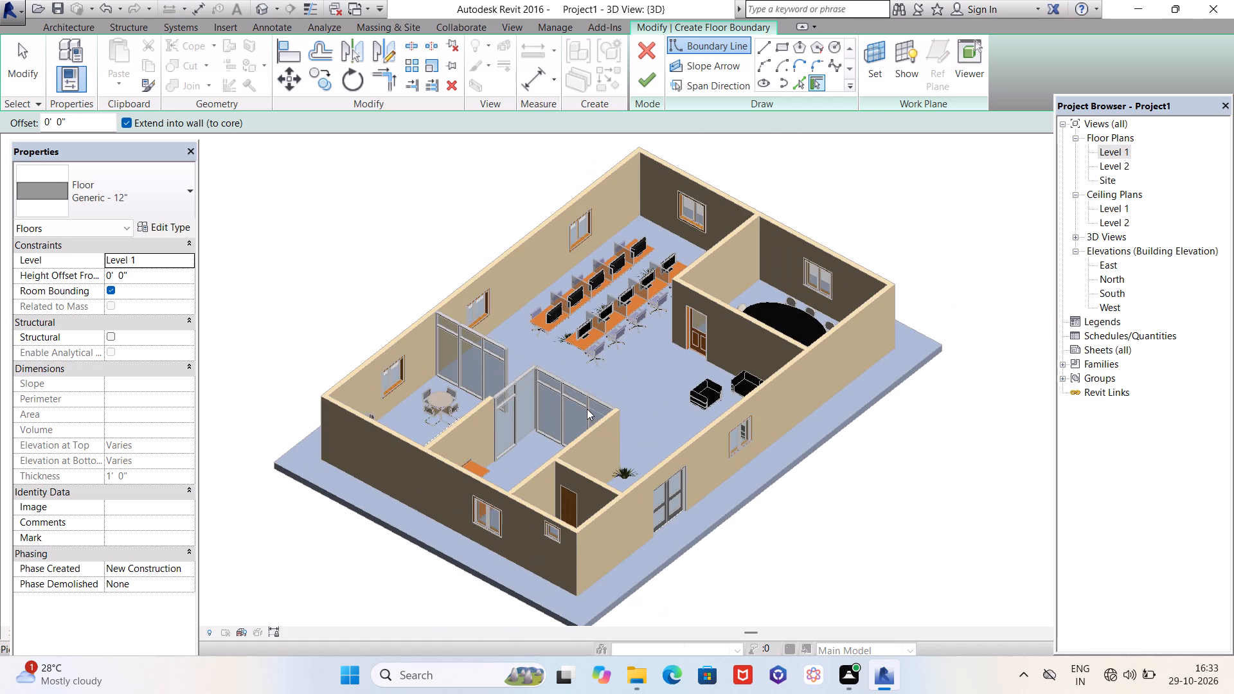
scroll(587, 409, "down", 2)
key("Escape")
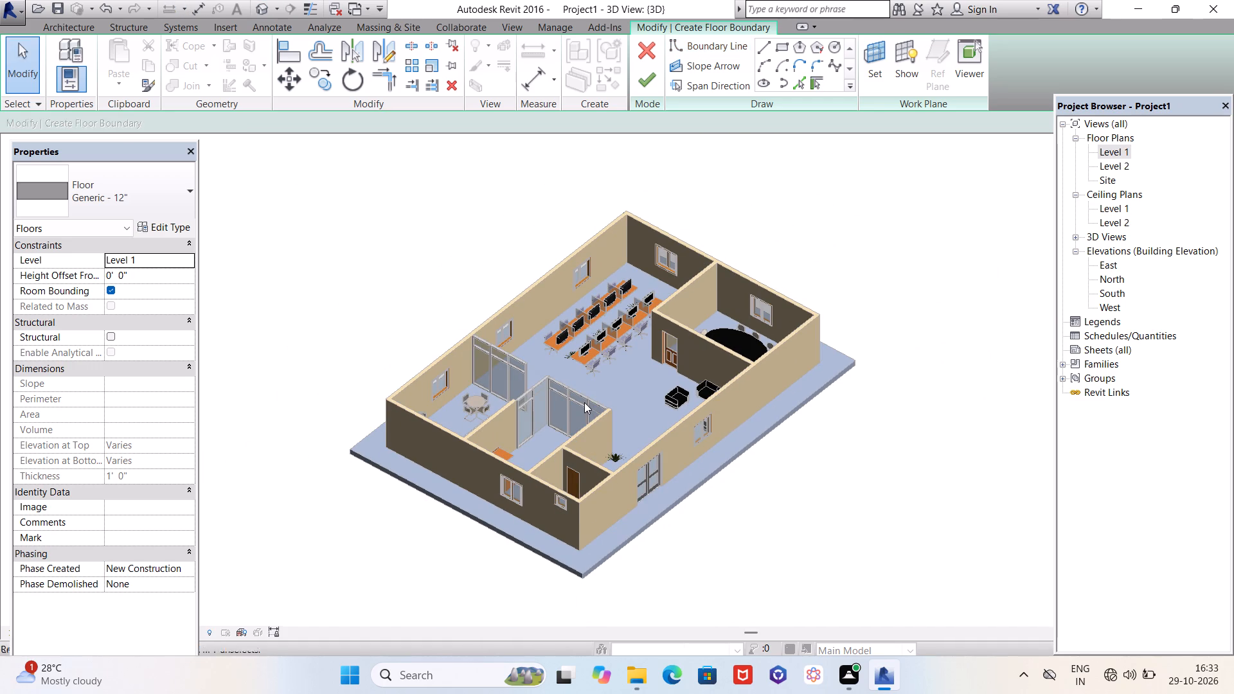
key("Escape")
key("Escape")
key("Escape")
key("ctrl+z")
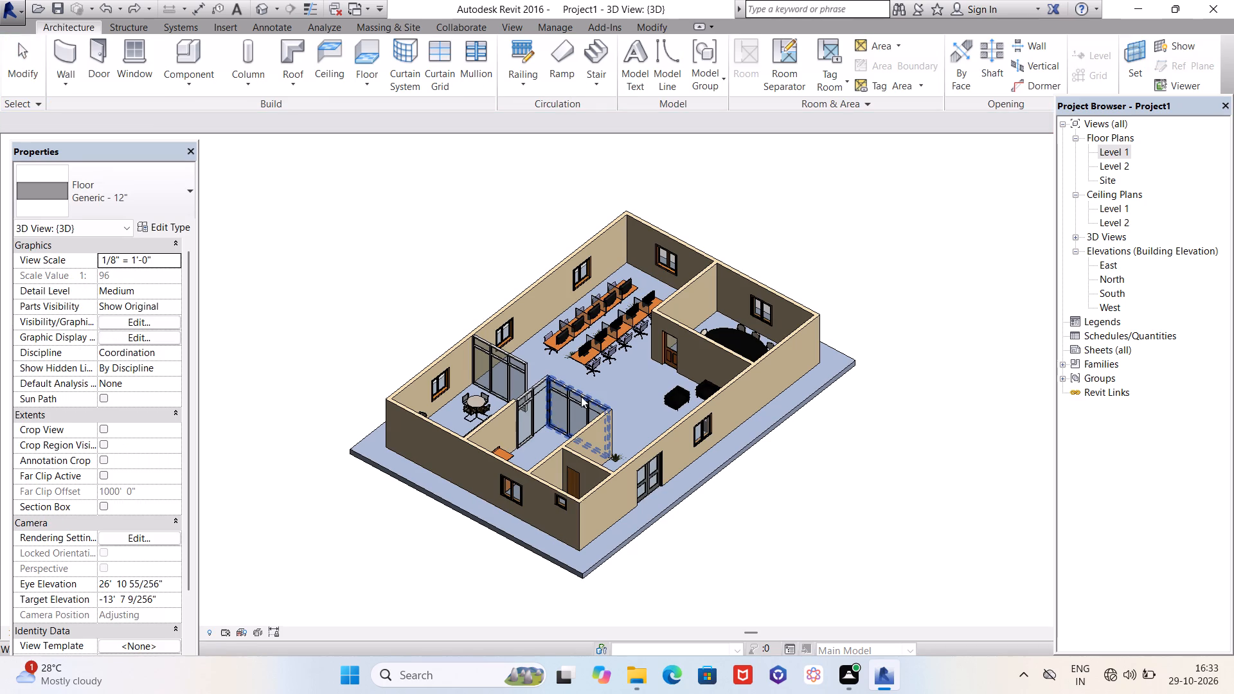
scroll(553, 432, "up", 3)
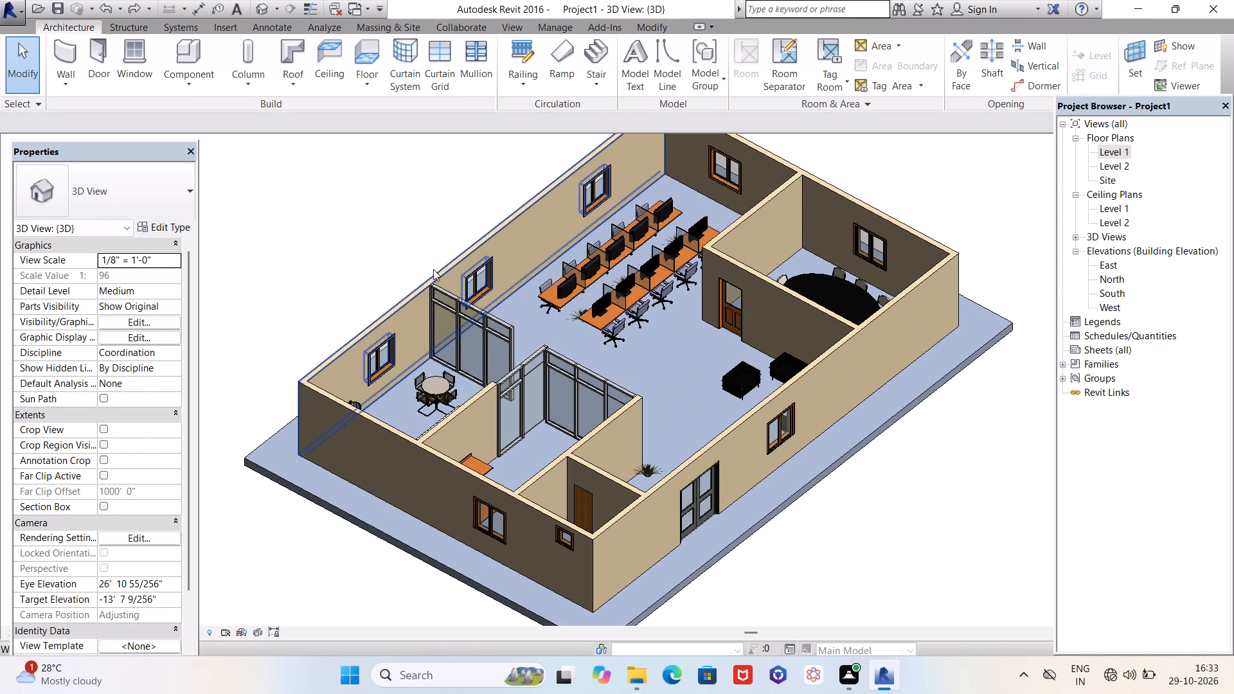
scroll(425, 294, "down", 2)
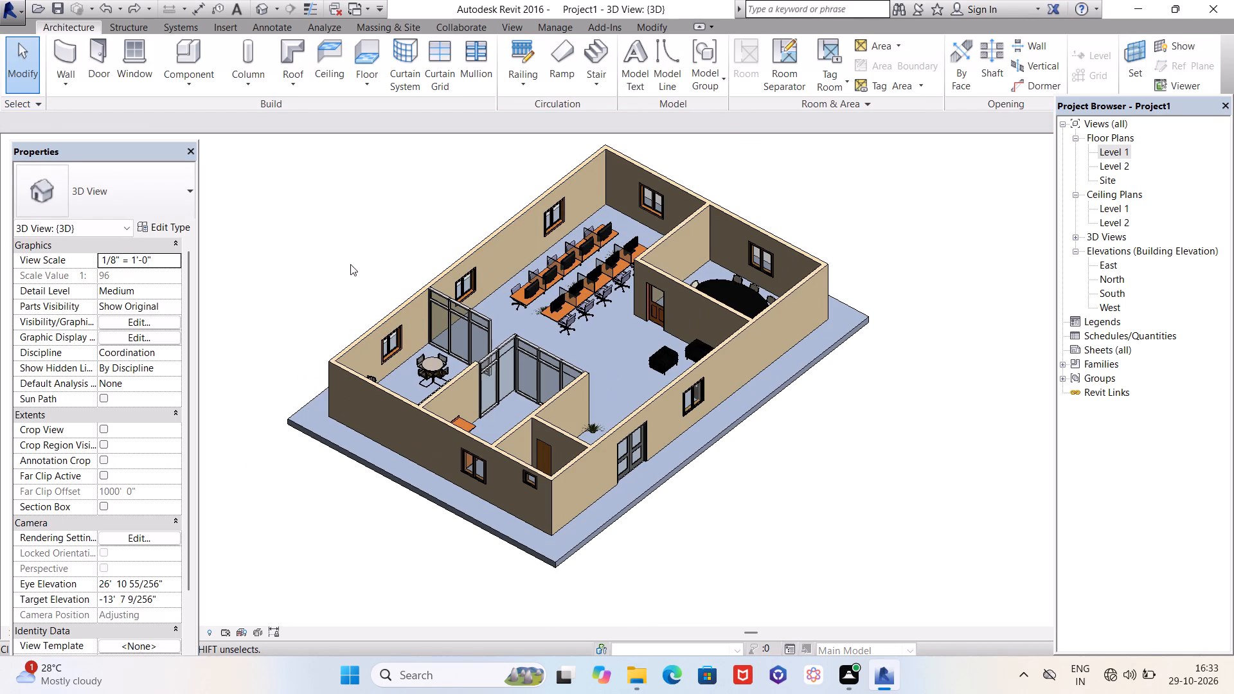
Start saving the project as a new file and browse to the Revit data folder on Windows-SSD (C:).
left_click(12, 16)
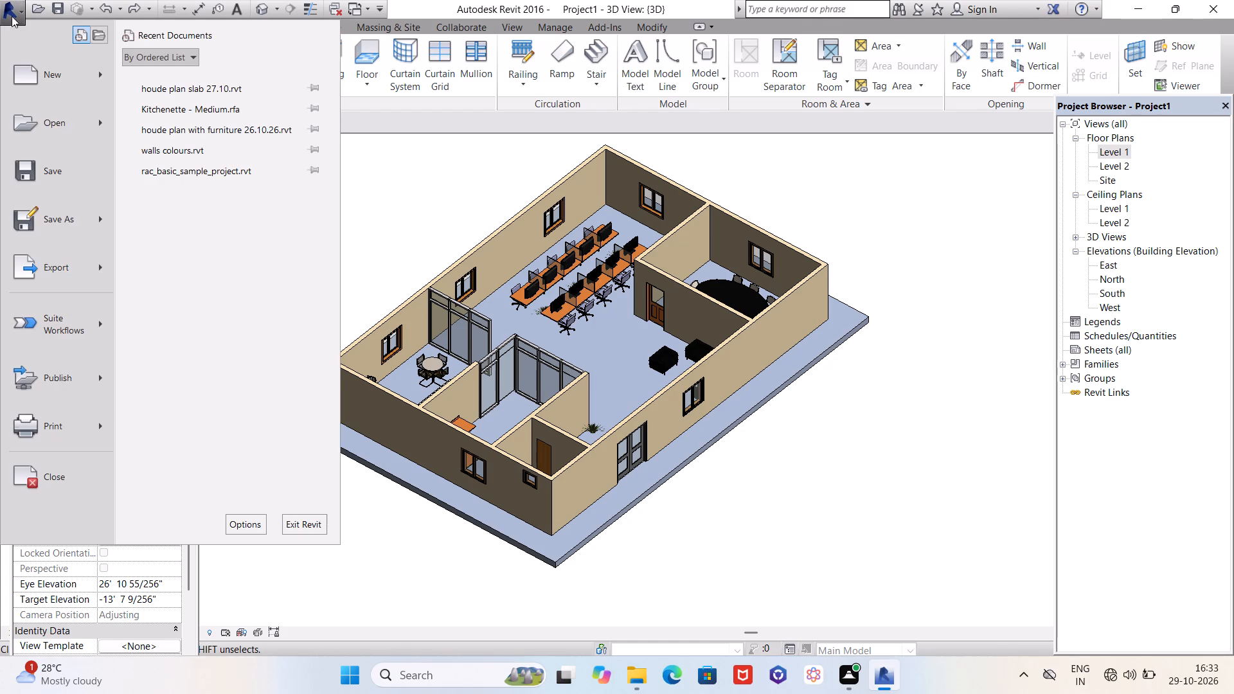
left_click(66, 186)
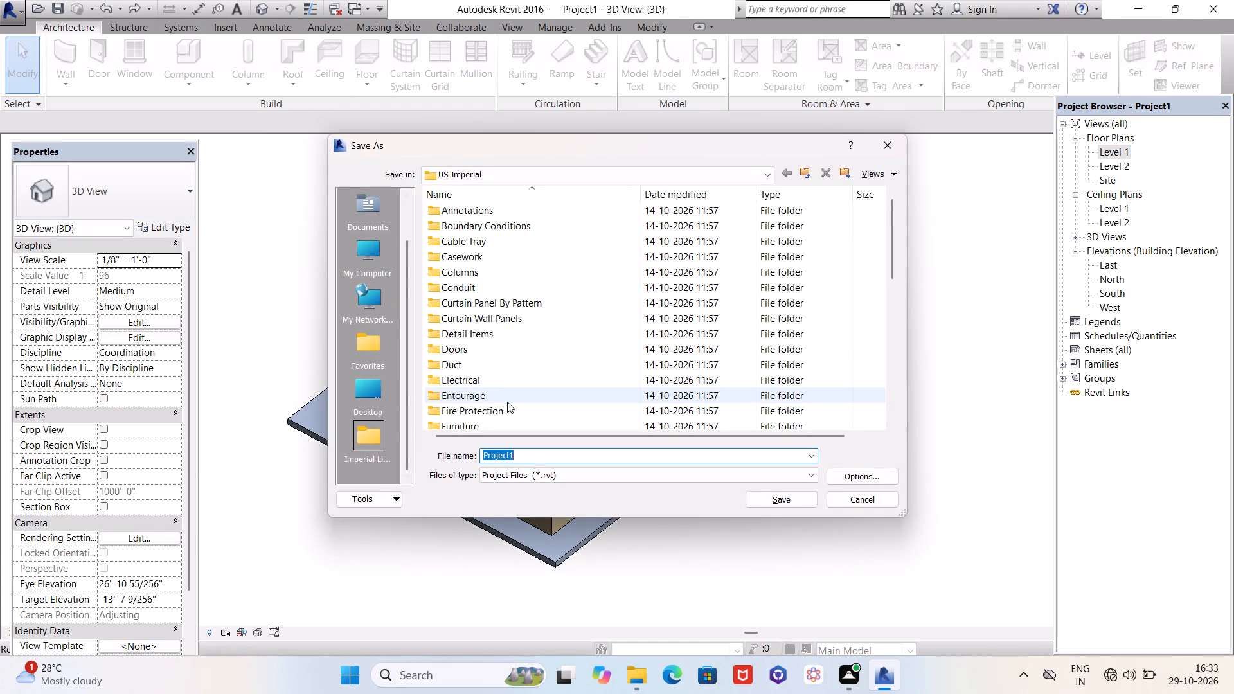
scroll(507, 402, "down", 2)
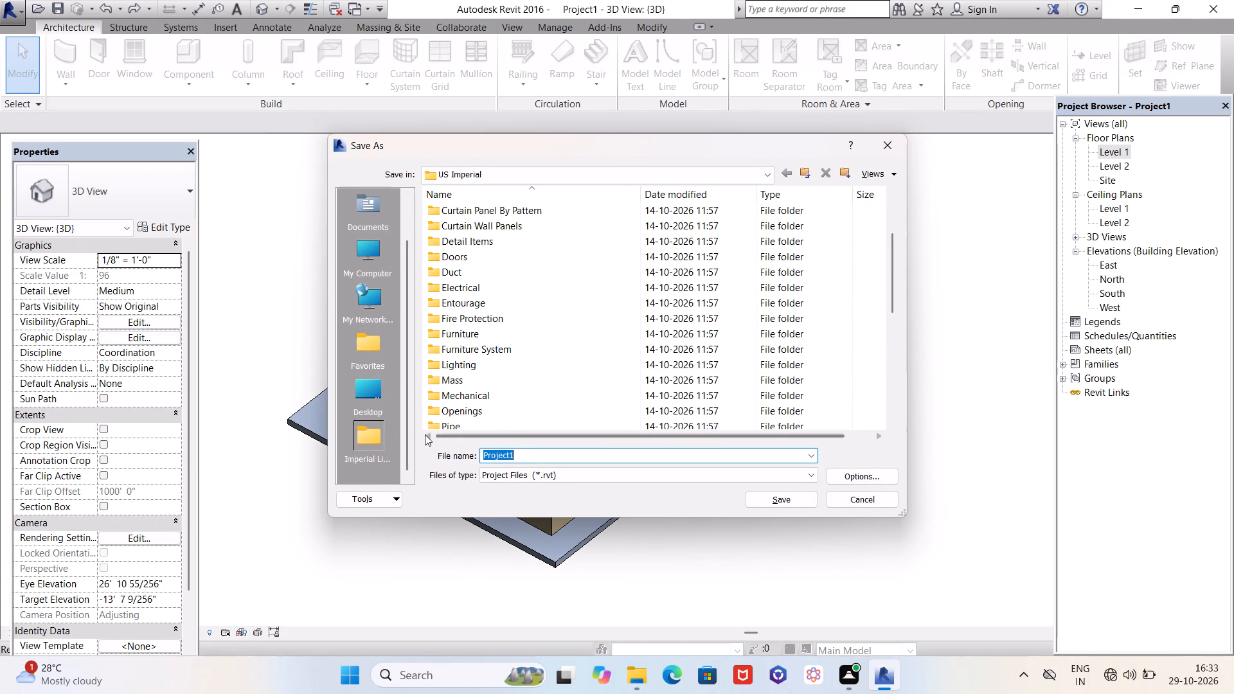
scroll(360, 334, "down", 2)
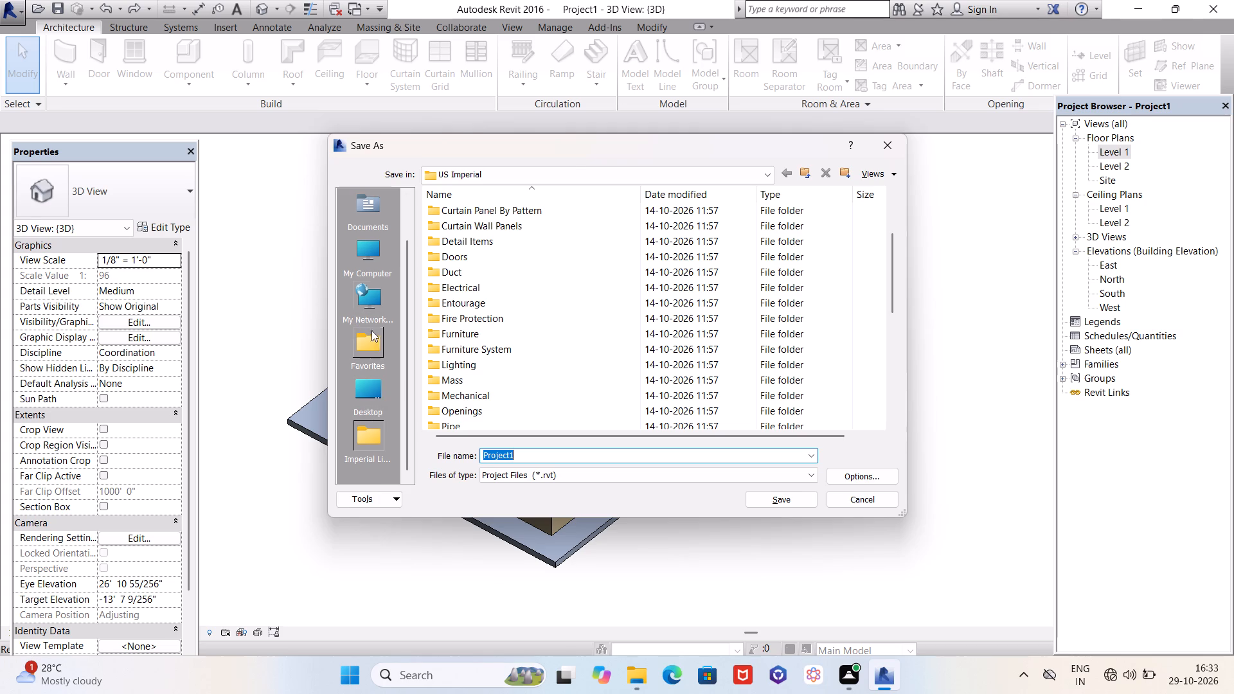
left_click(575, 172)
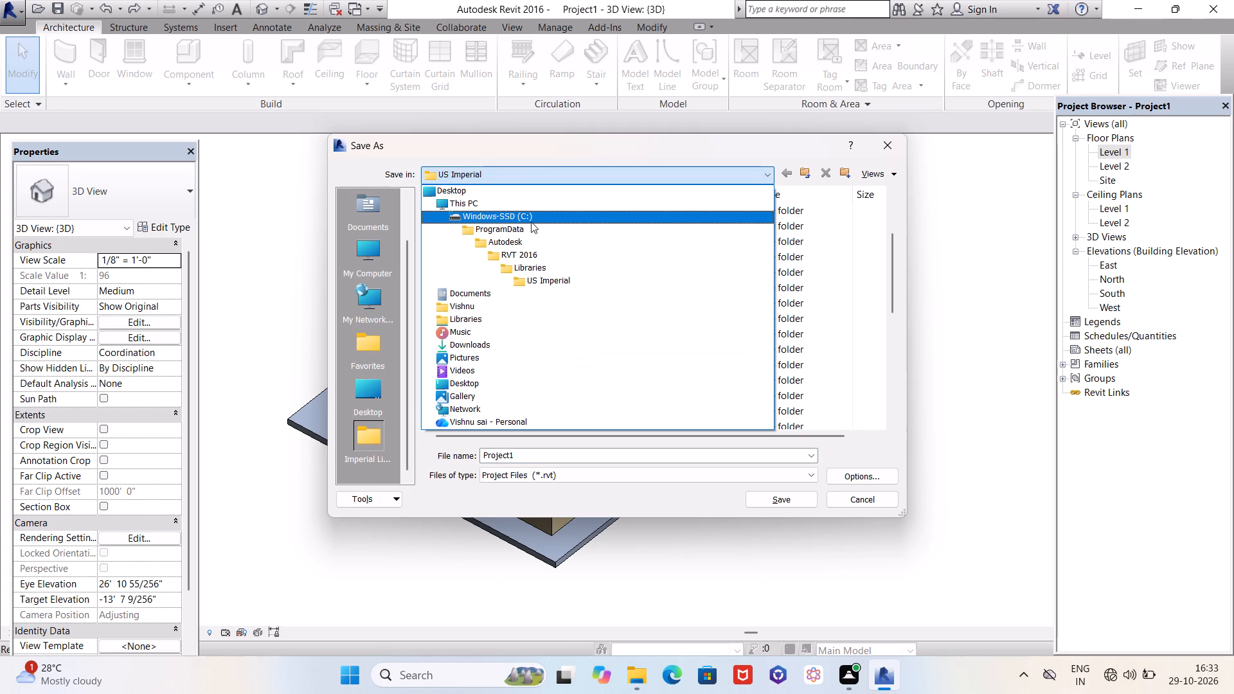
left_click(531, 222)
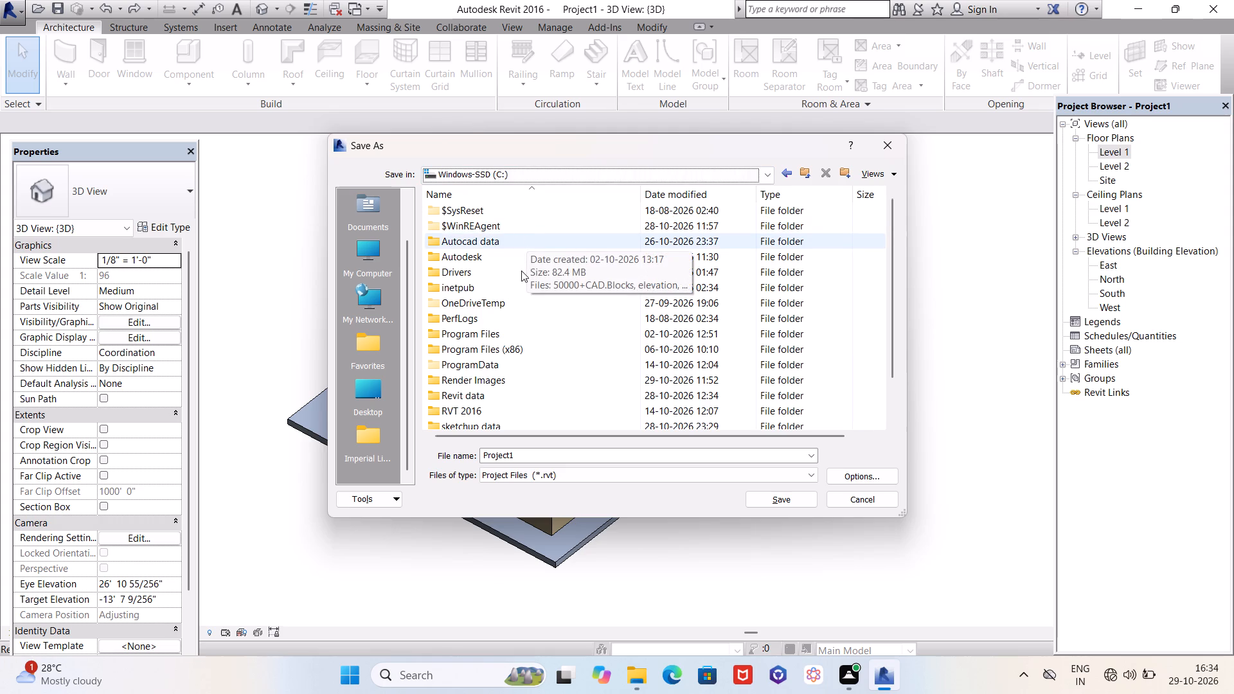
scroll(521, 274, "down", 1)
double_click(487, 348)
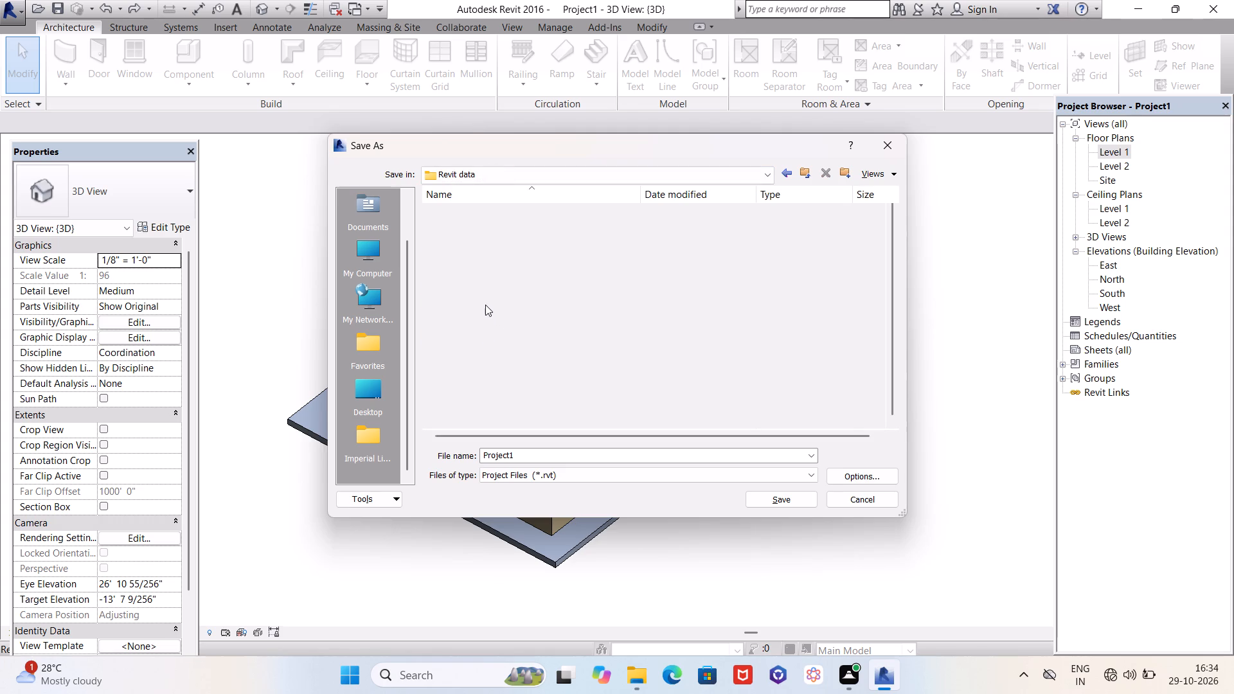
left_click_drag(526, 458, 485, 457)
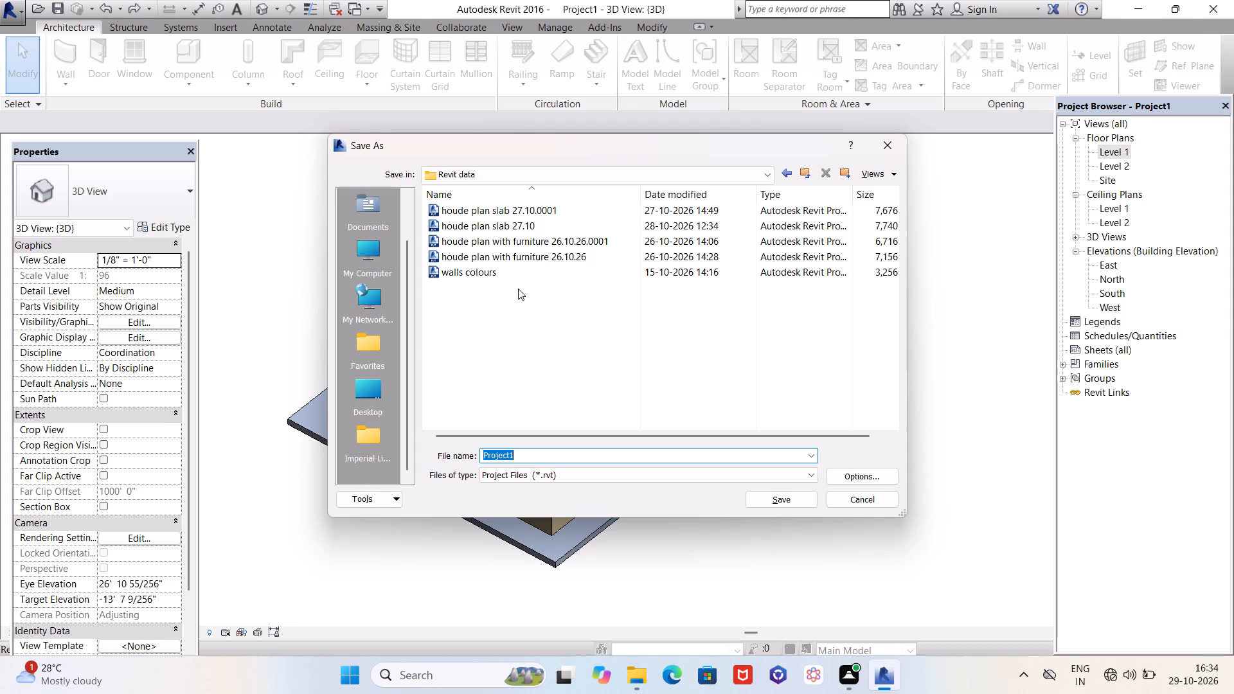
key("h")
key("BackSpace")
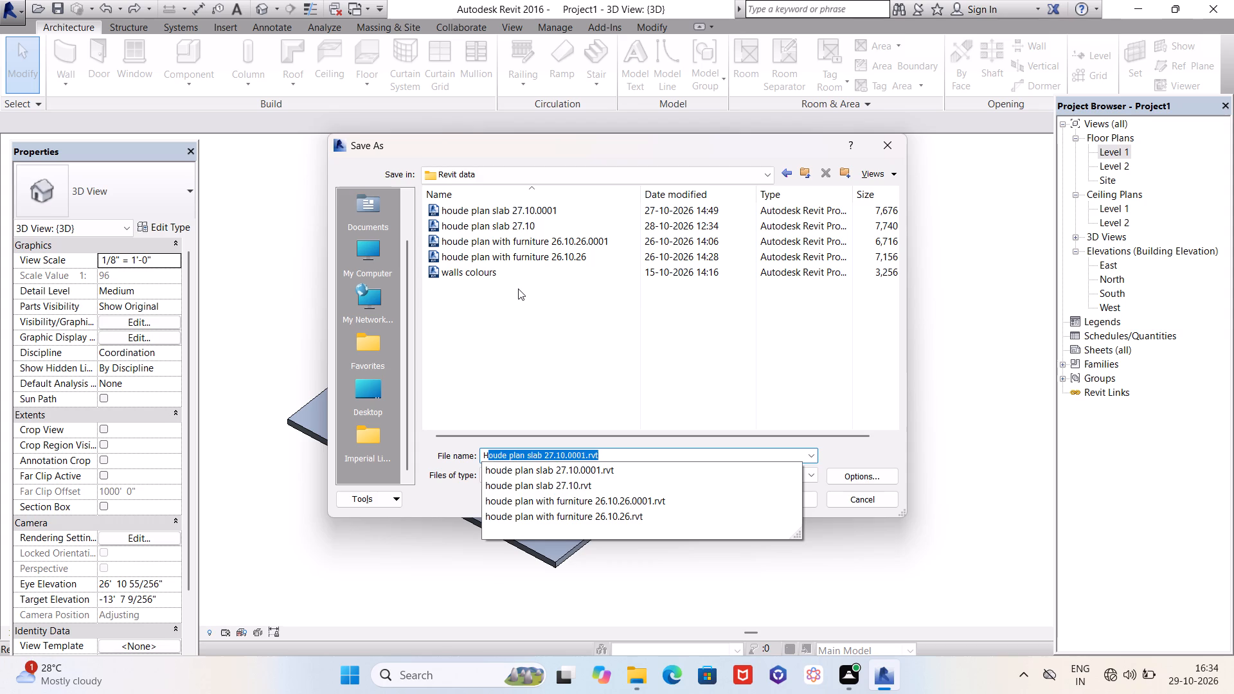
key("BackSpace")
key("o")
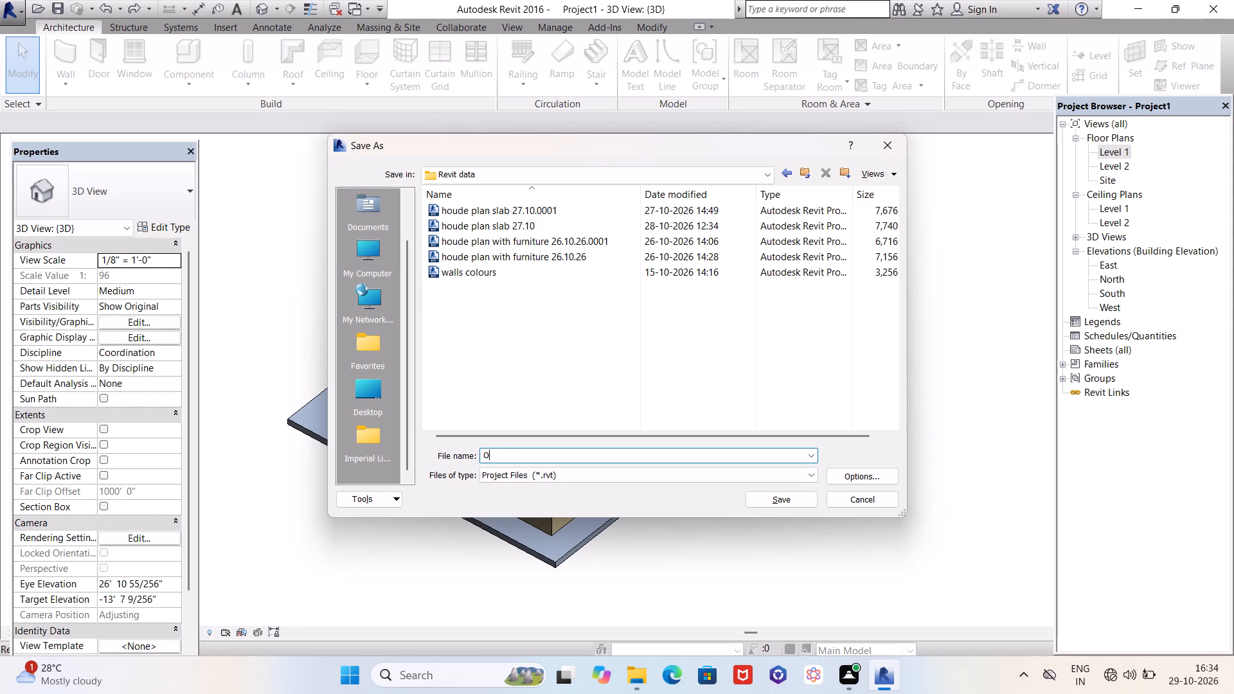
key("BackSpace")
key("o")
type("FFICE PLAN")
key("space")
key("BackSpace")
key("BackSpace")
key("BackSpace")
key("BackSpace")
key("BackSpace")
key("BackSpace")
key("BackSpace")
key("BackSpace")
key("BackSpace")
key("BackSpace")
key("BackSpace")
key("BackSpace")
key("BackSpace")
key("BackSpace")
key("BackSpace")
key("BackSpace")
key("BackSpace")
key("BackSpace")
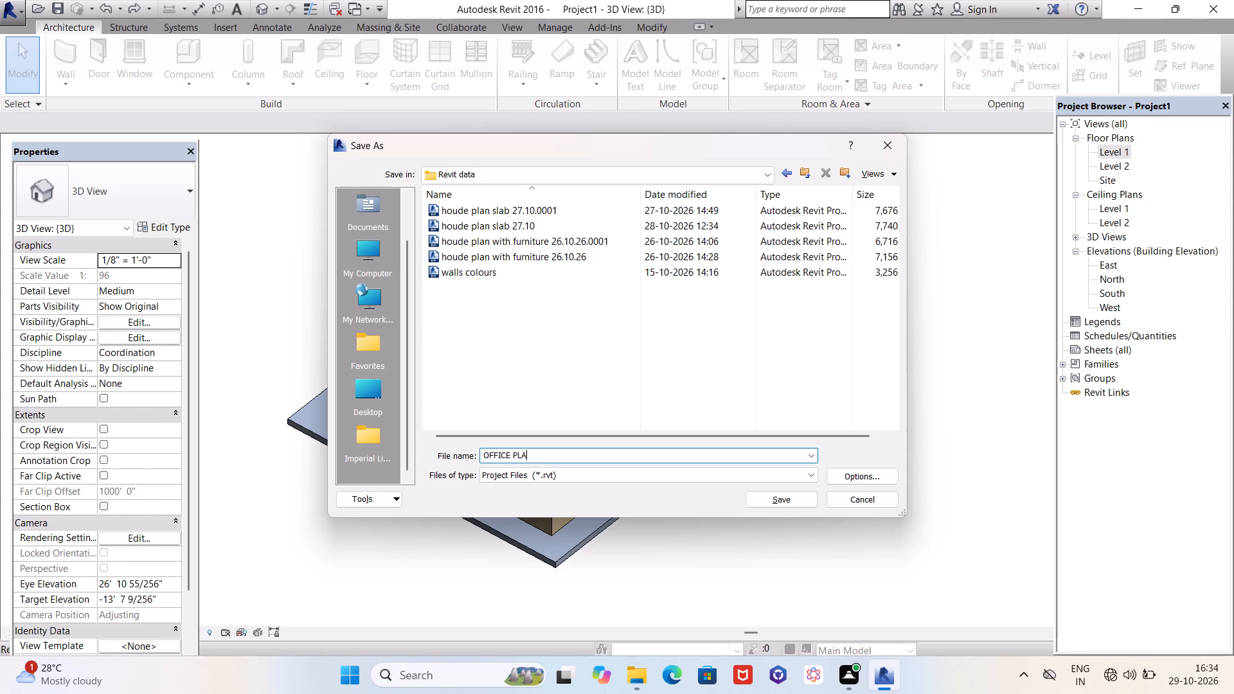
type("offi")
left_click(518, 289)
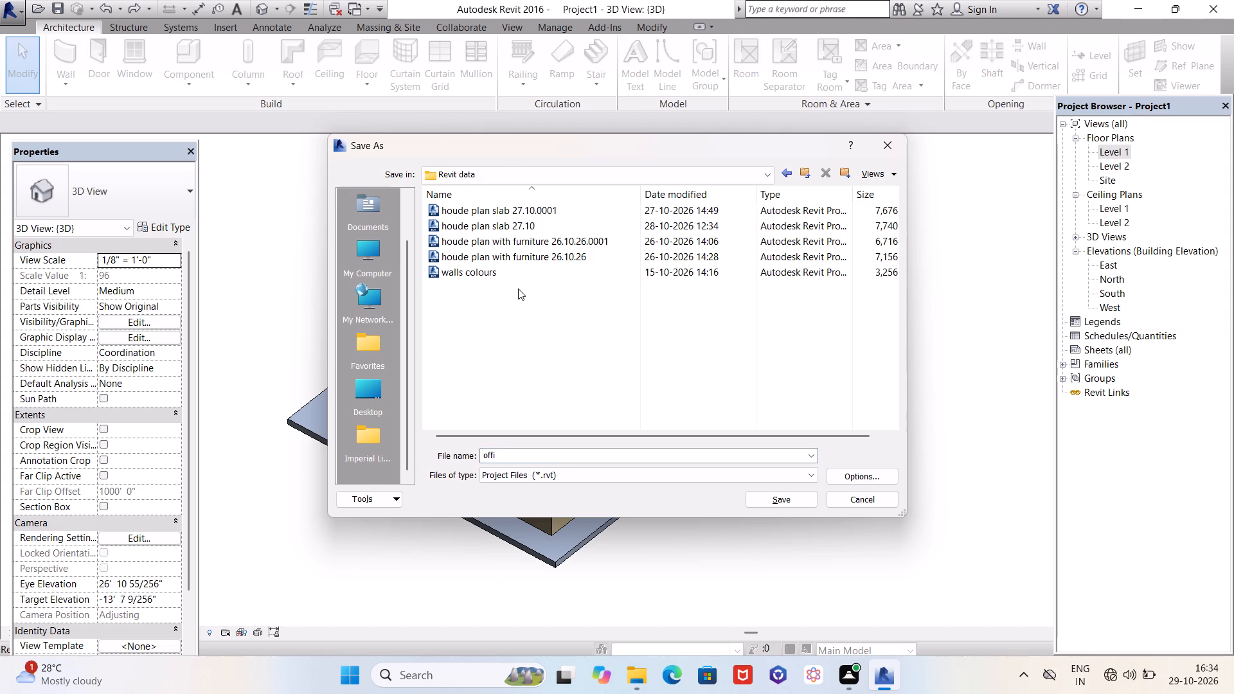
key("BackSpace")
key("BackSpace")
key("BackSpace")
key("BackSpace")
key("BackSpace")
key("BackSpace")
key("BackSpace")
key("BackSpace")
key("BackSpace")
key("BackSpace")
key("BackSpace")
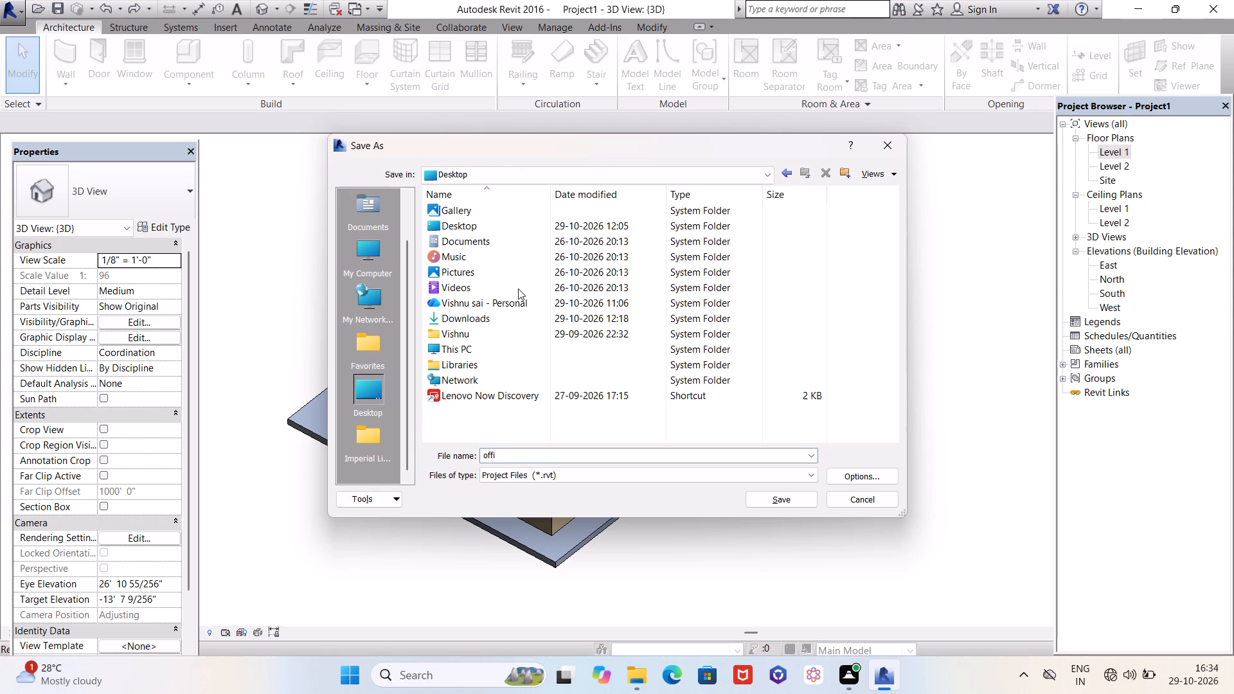
Save the project as Office Plan glass 29.10 in the Revit data folder on Windows-SSD (C:).
left_click(550, 176)
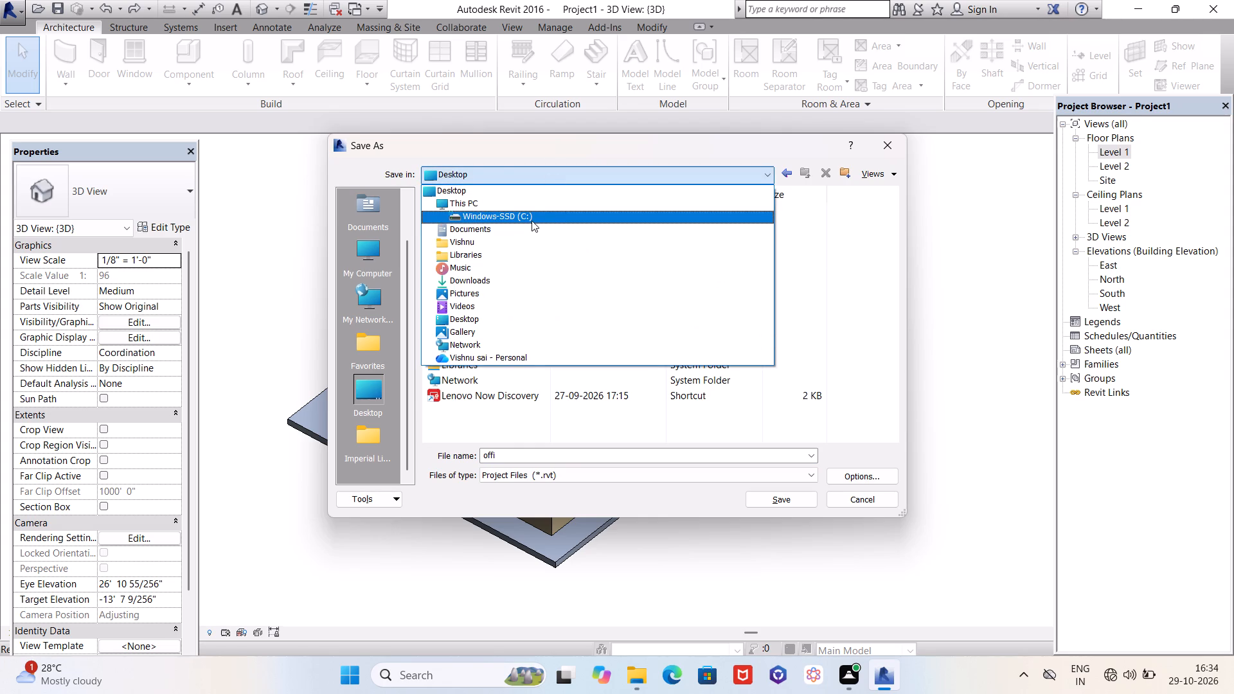
left_click(532, 220)
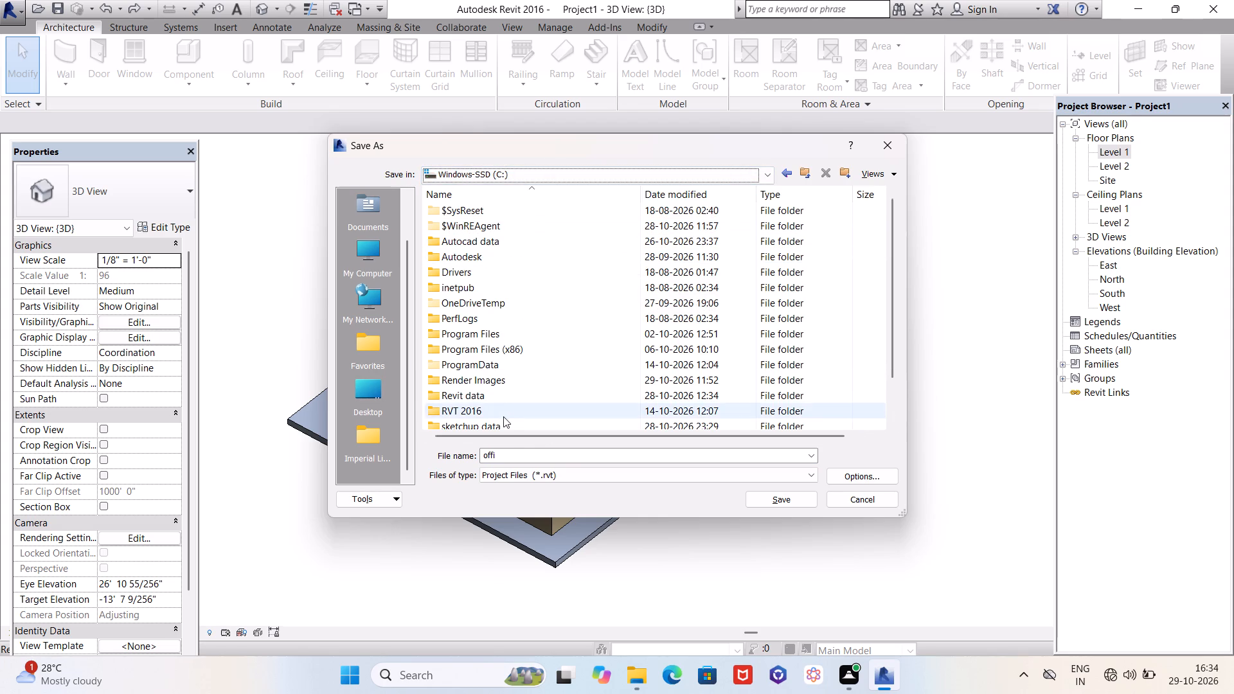
double_click(505, 395)
left_click_drag(527, 458, 509, 458)
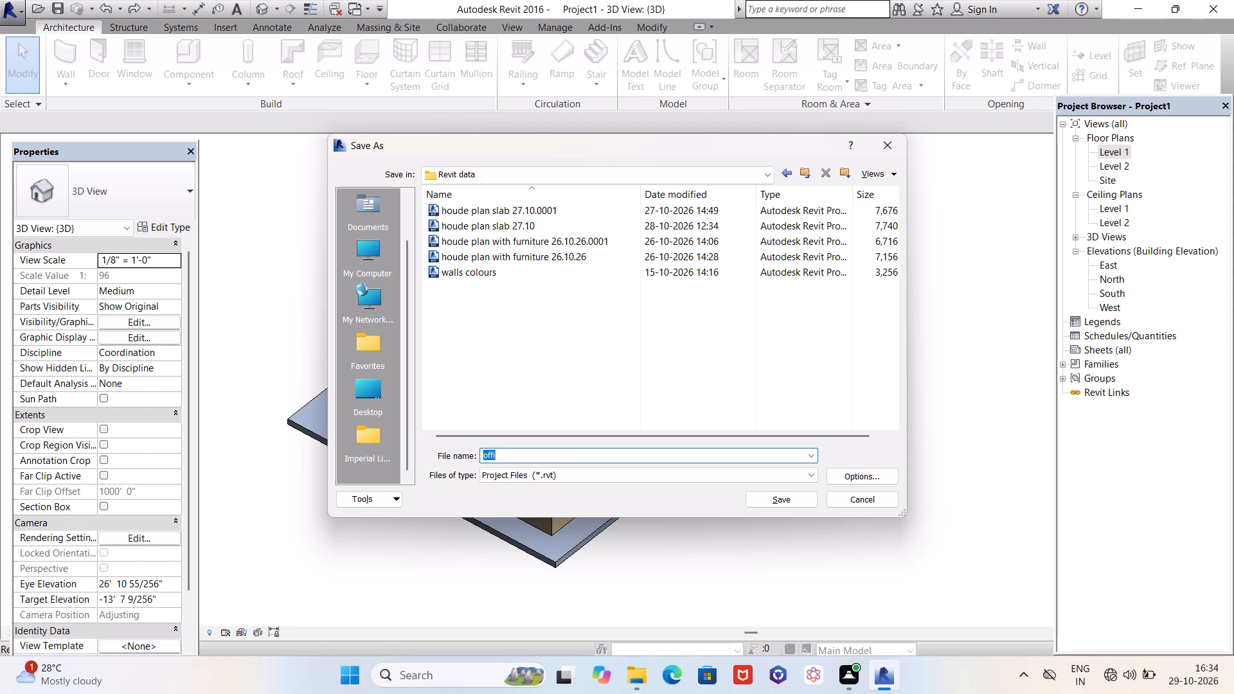
key("shift+o")
type("ffice")
key("space")
type("Plan")
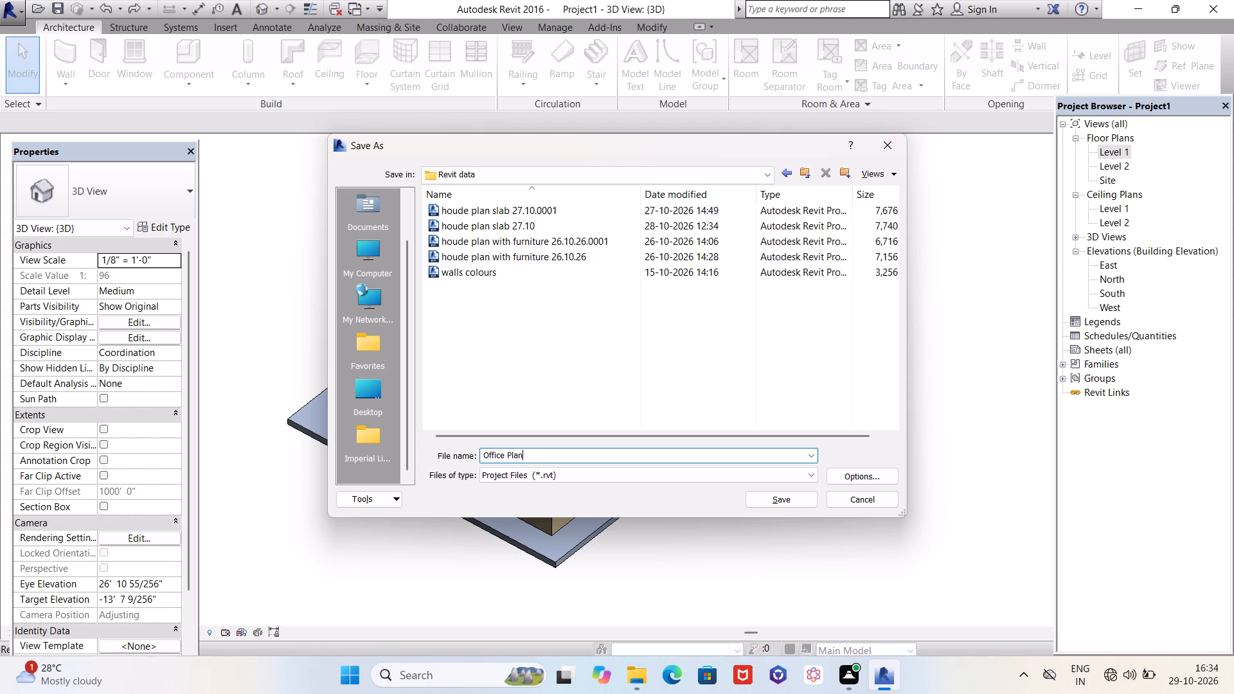
key("space")
key("g")
type("lass")
key("space")
key("3")
key("BackSpace")
type("29.10")
left_click(789, 502)
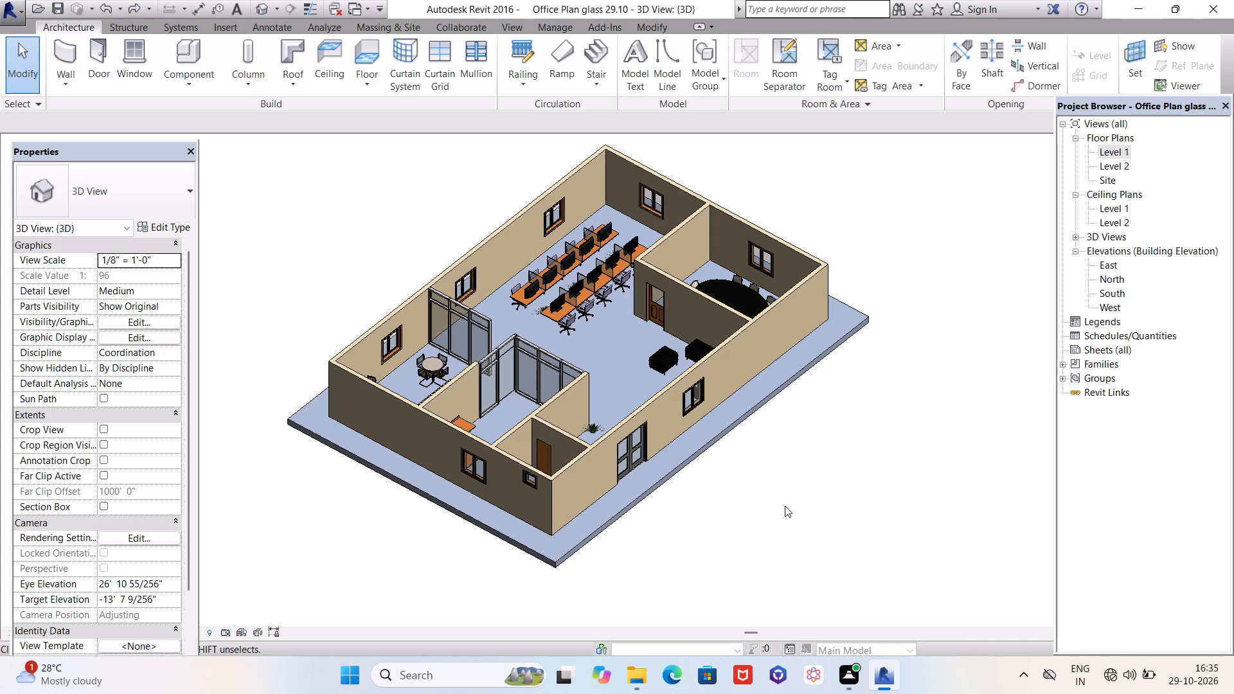
Capture a rectangular screenshot of the whole furnished office in the 3D view with Snipping Tool.
scroll(776, 513, "down", 1)
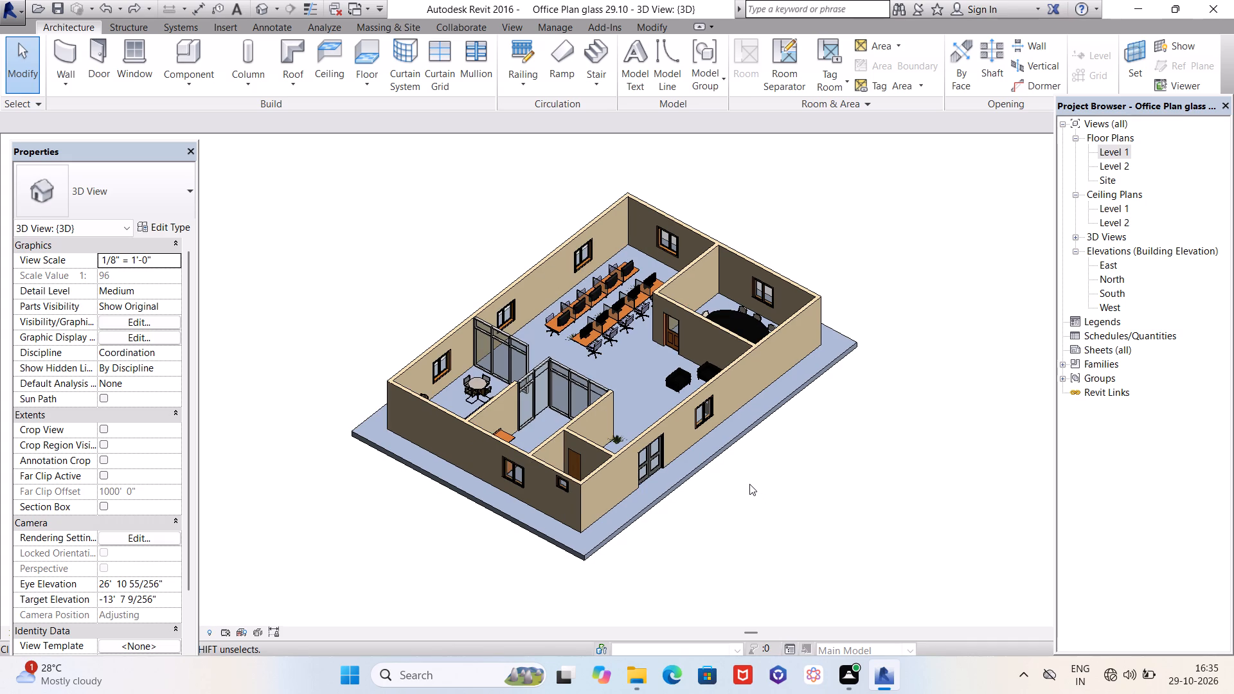
key("Print")
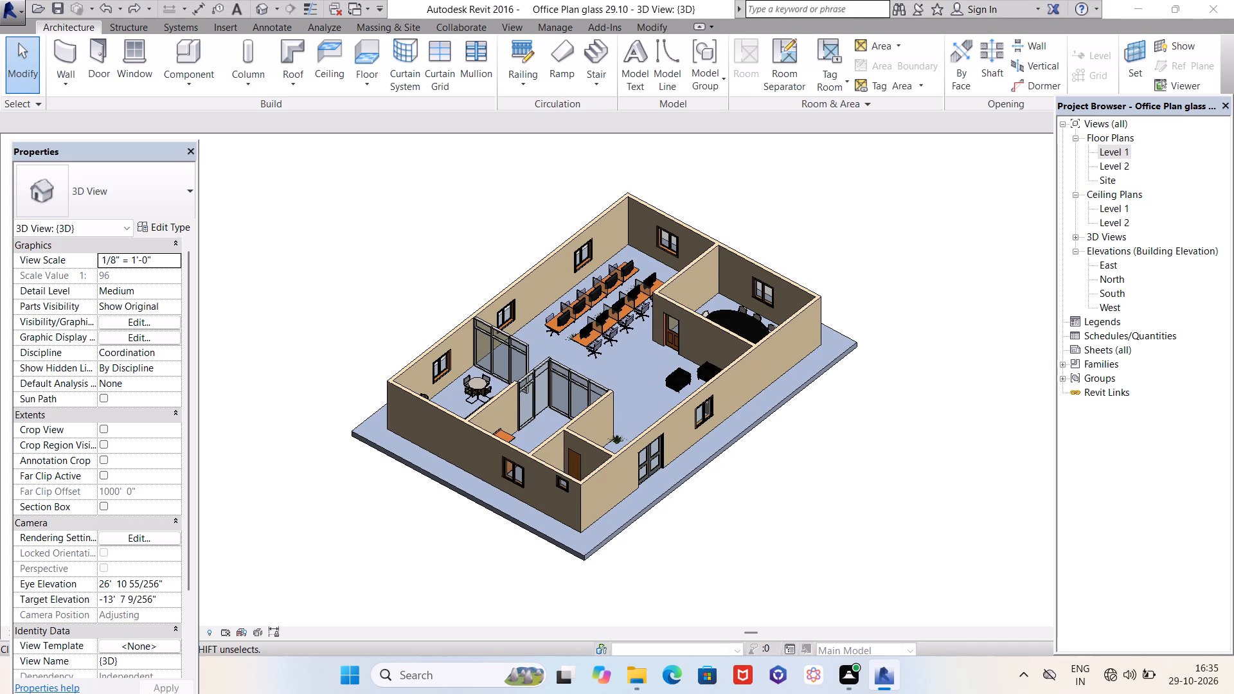
left_click_drag(278, 156, 899, 569)
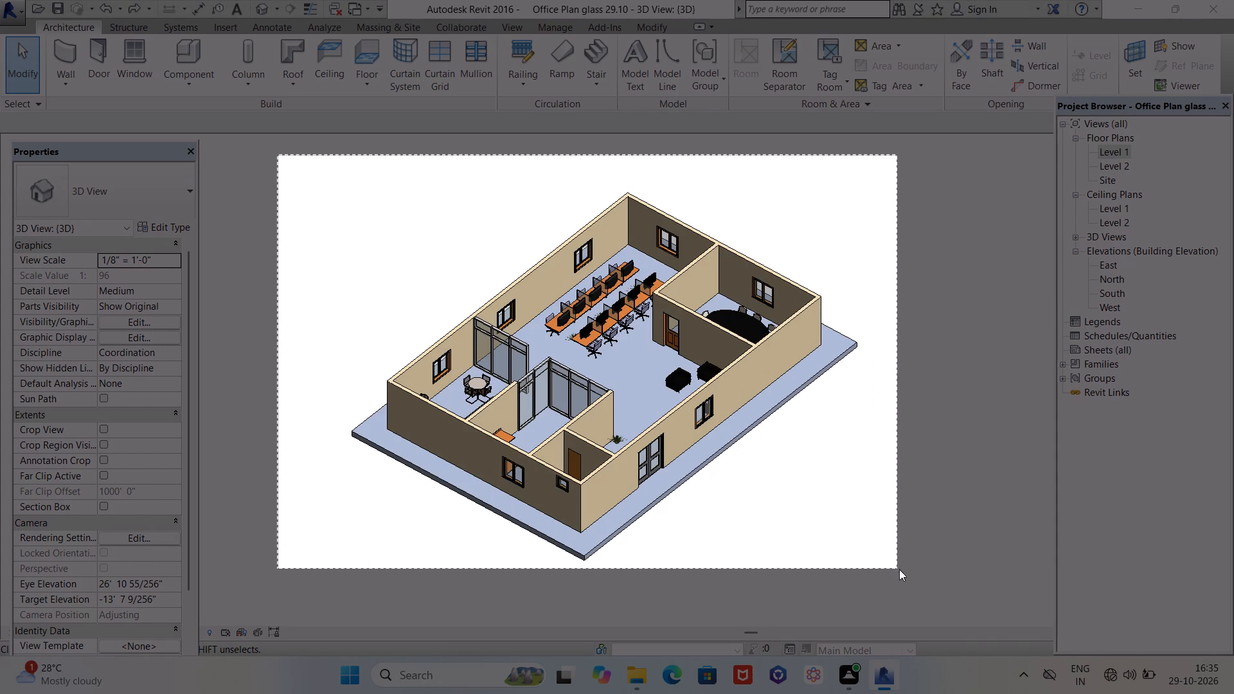
left_click_drag(899, 569, 908, 587)
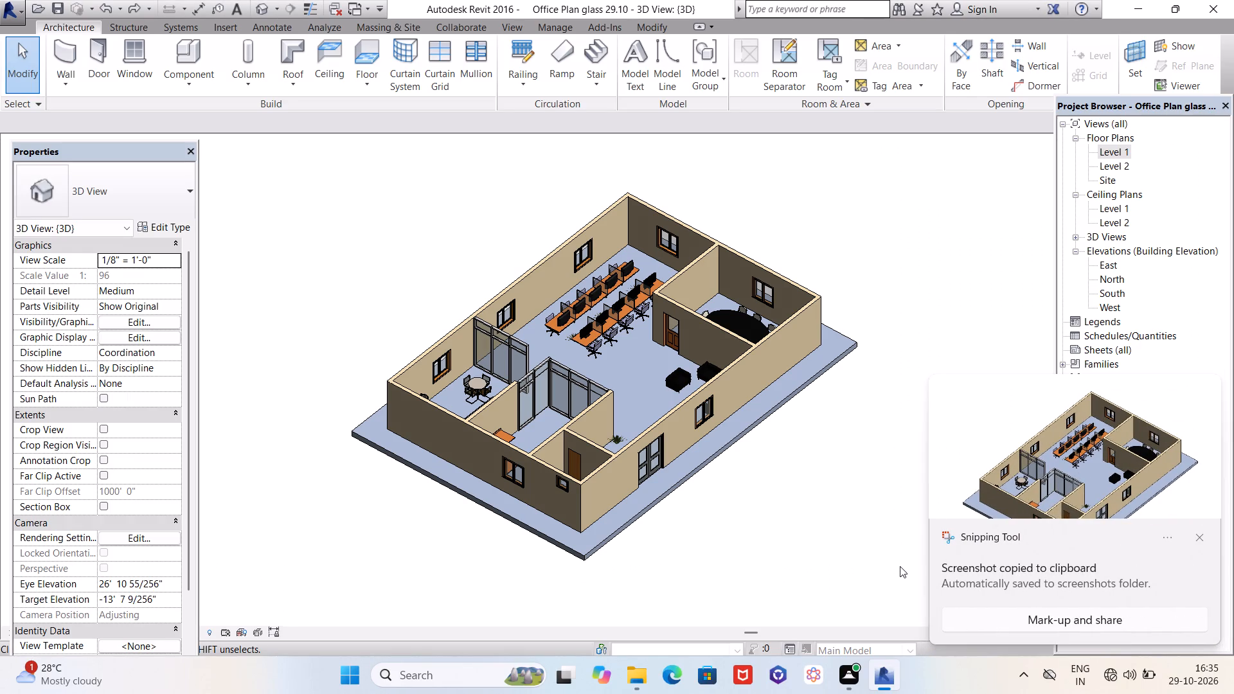
Preview the 3D view's print with Microsoft Print to PDF, saving the output as house glass 29 on the Desktop.
key("ctrl+p")
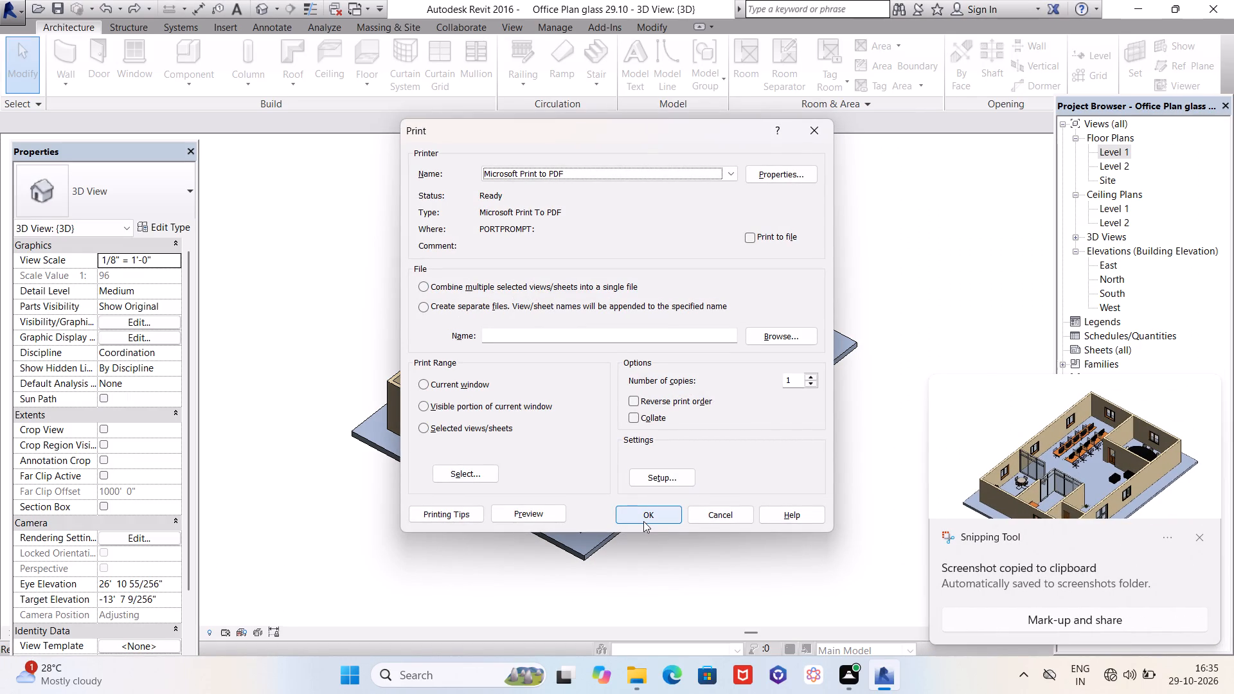
left_click(547, 512)
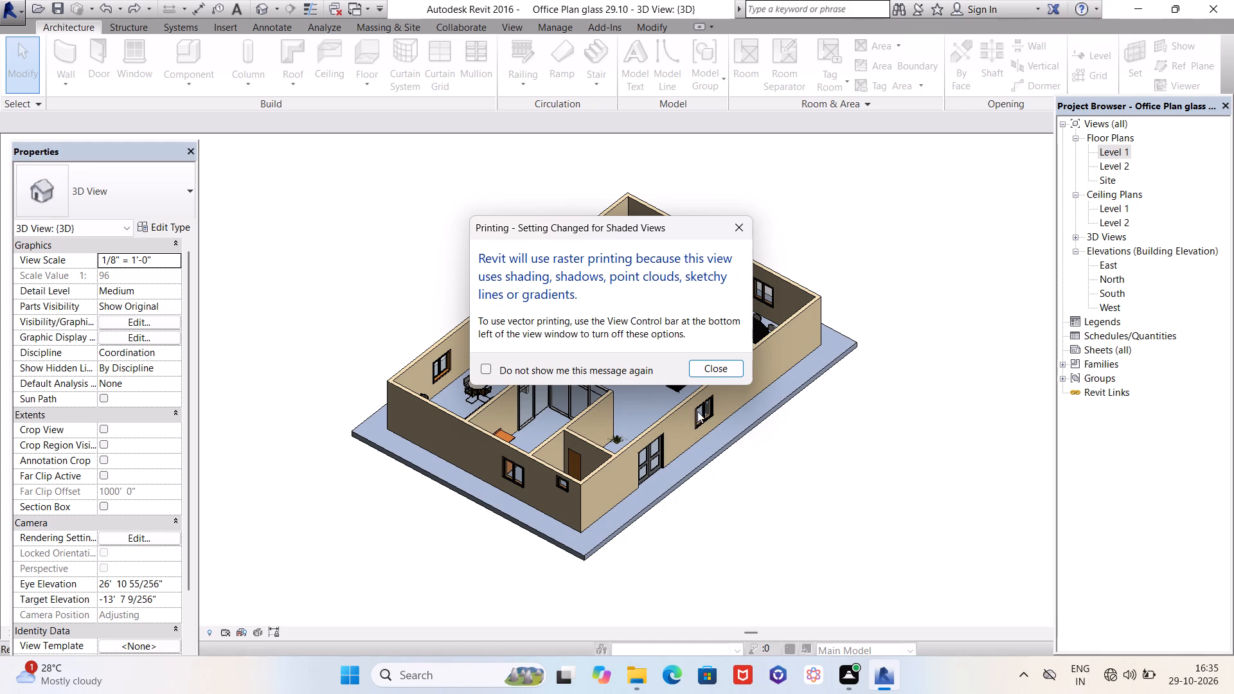
left_click(728, 224)
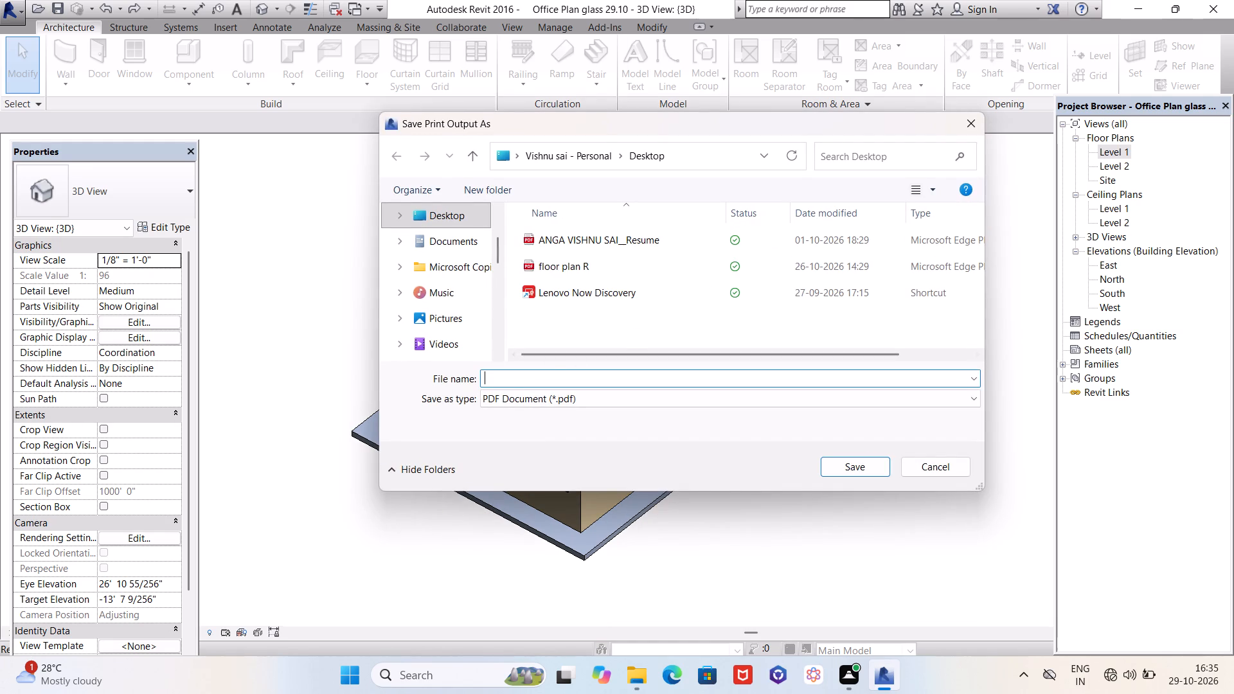
left_click(553, 378)
type("house glass")
key("space")
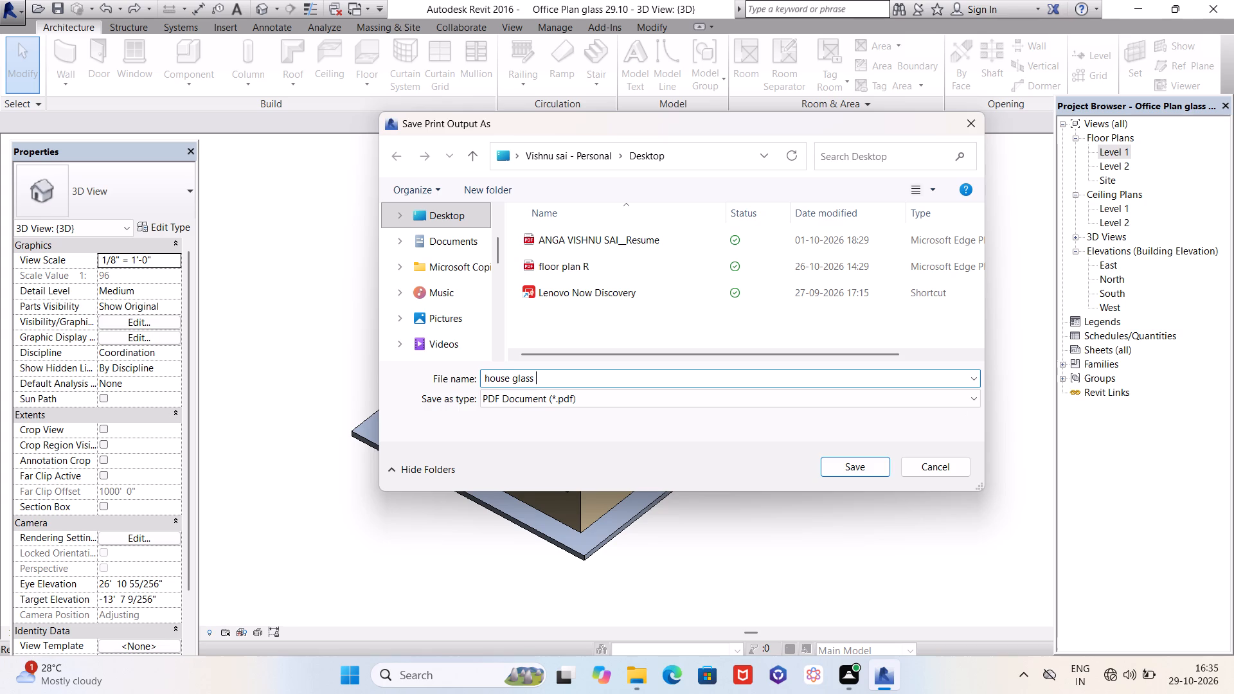
key("2")
key("9")
left_click(850, 472)
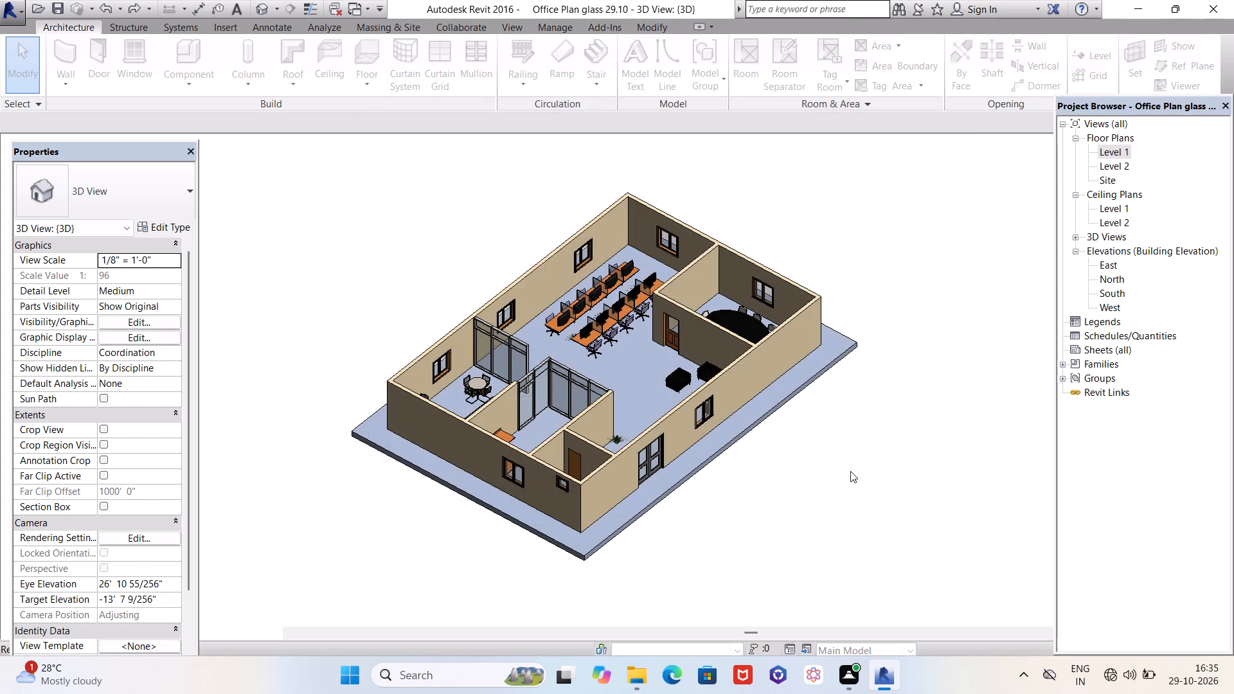